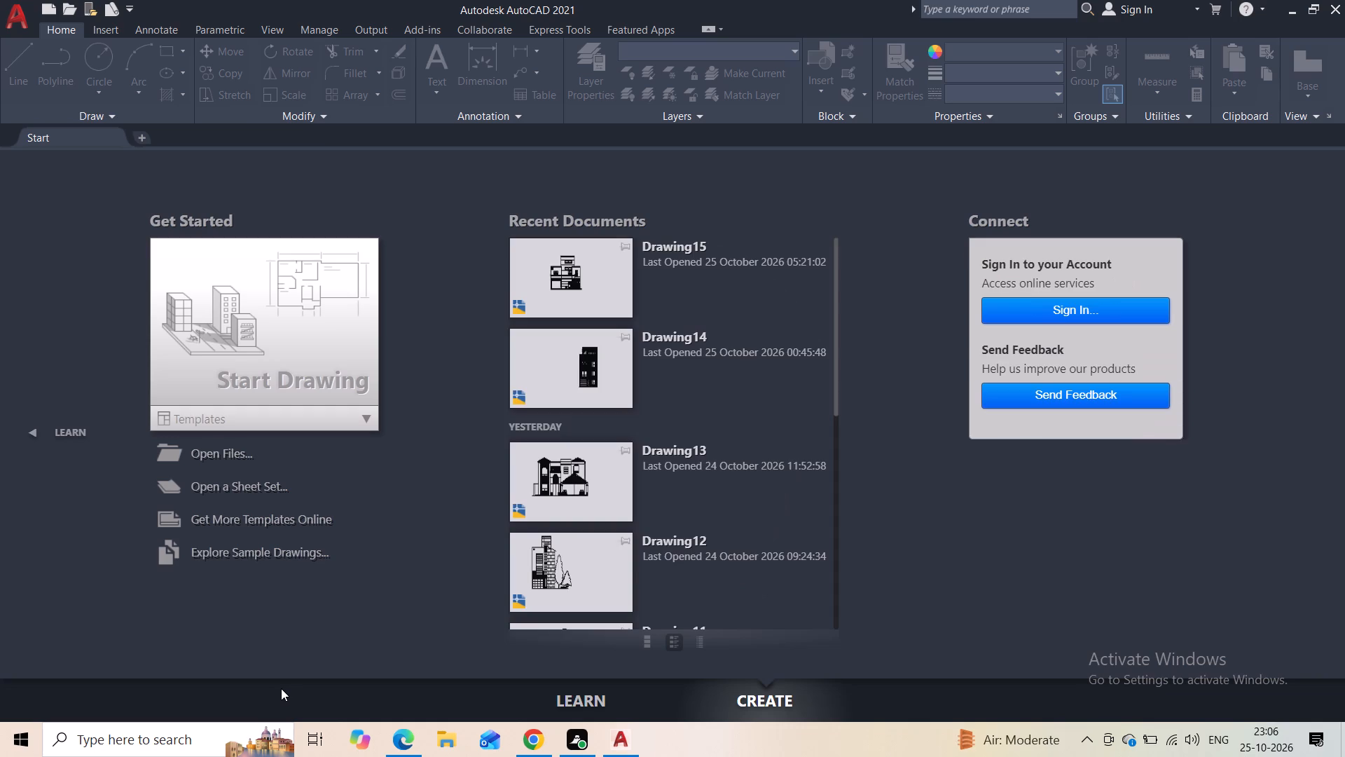
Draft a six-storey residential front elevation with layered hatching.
Start a new blank drawing.
click(287, 369)
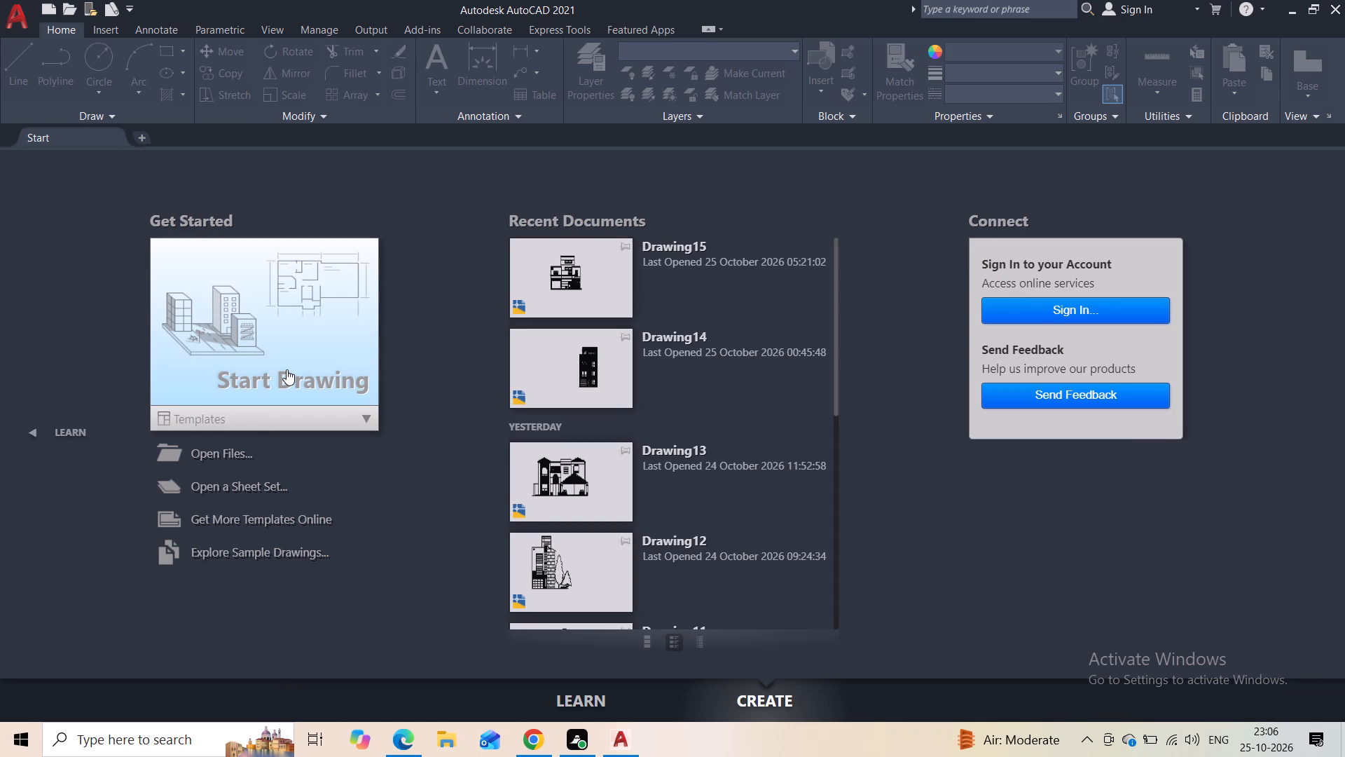
double_click(287, 369)
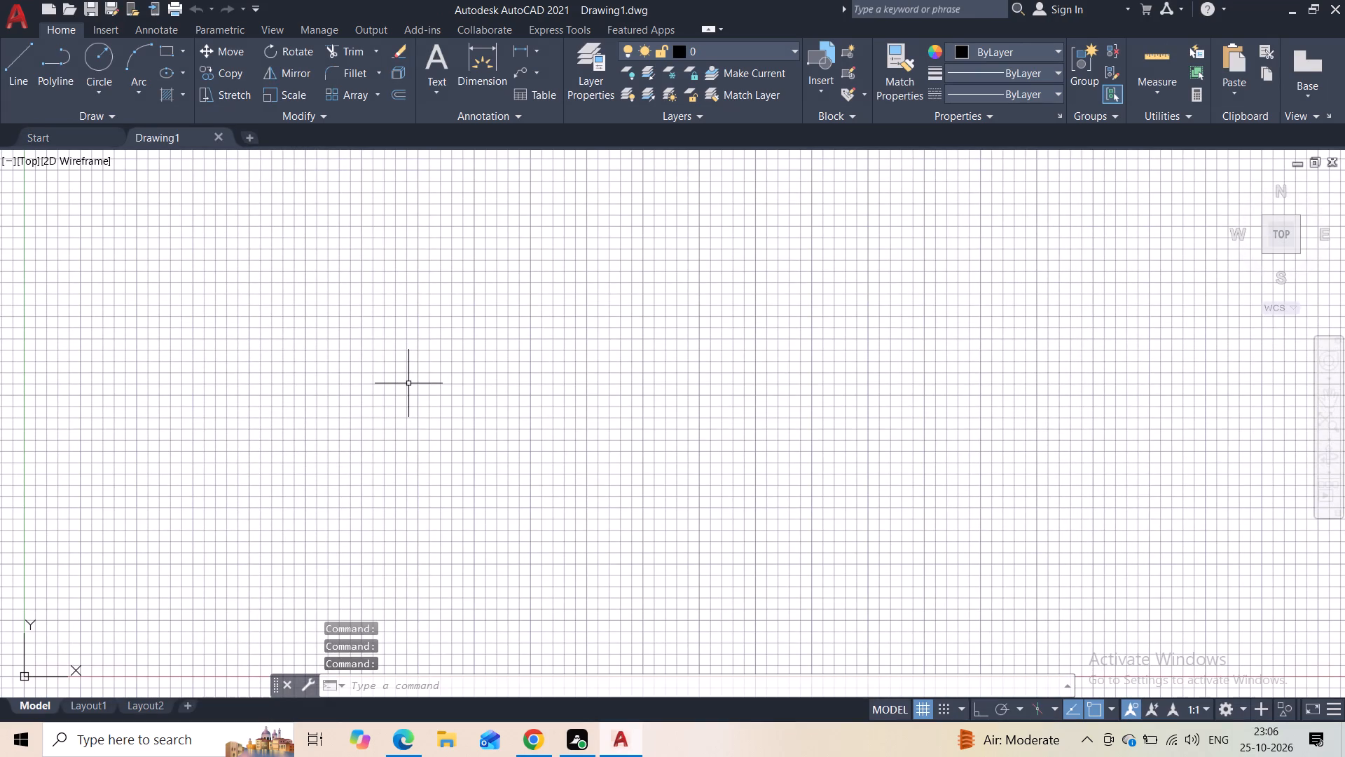
Turn on command logging with LOGFILEON.
text(log)
click(483, 421)
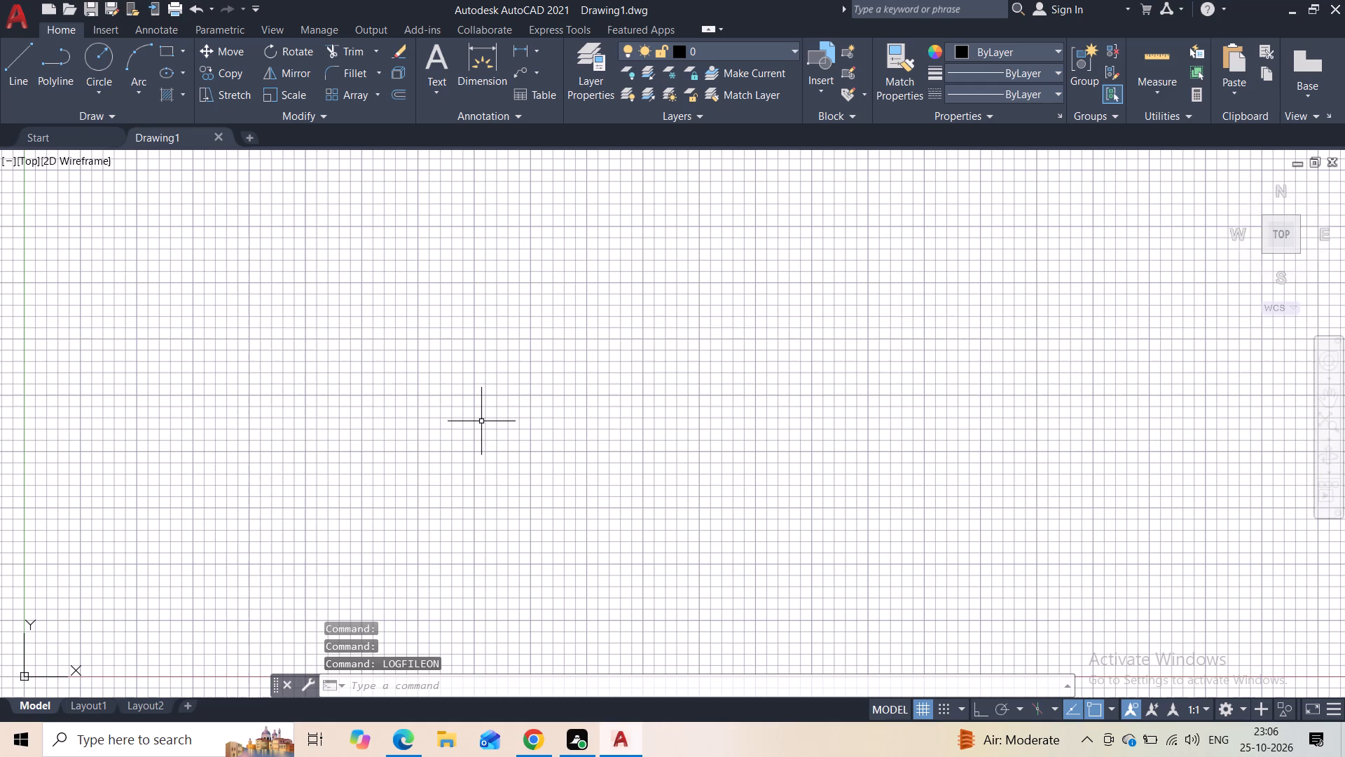
Set the model space limits from 0,0 to 297,210 and zoom to show all of the drawing area.
text(li)
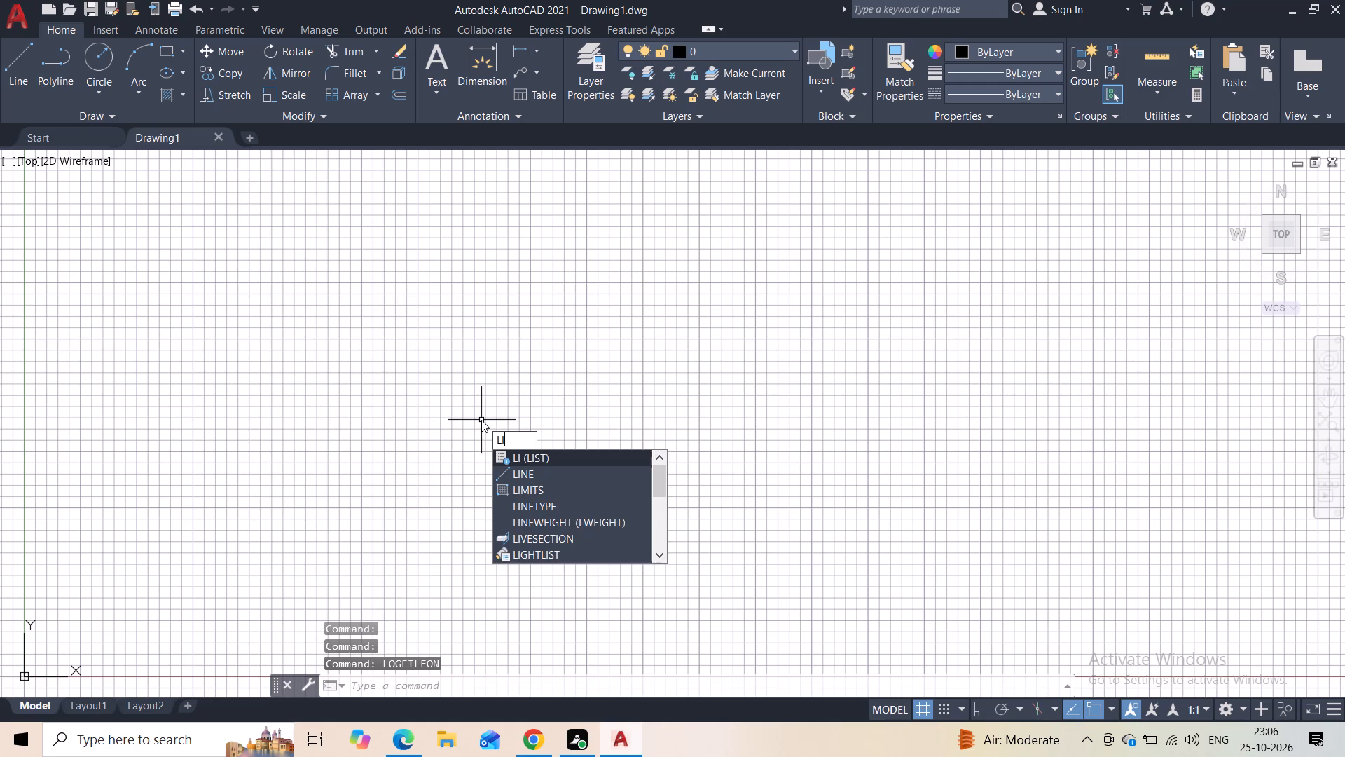
click(525, 493)
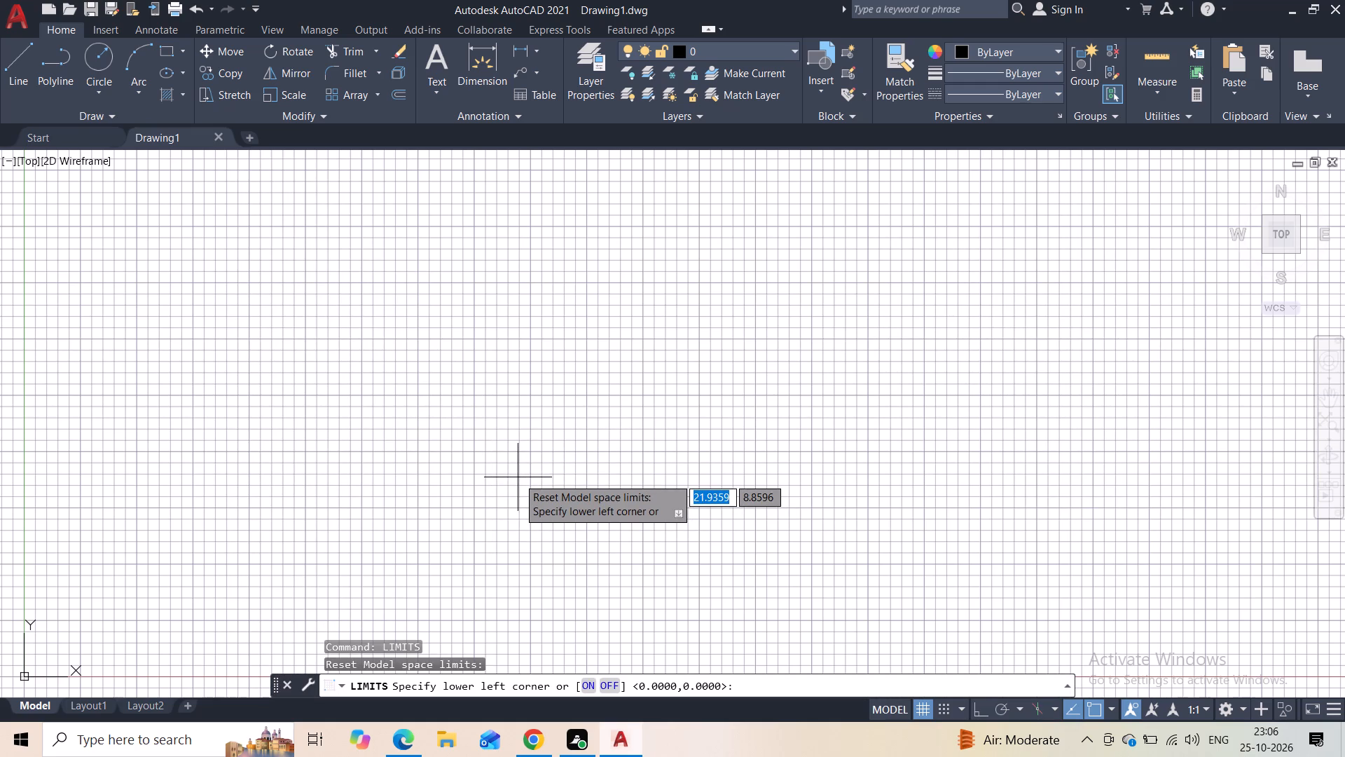
text(0,0)
key(Return)
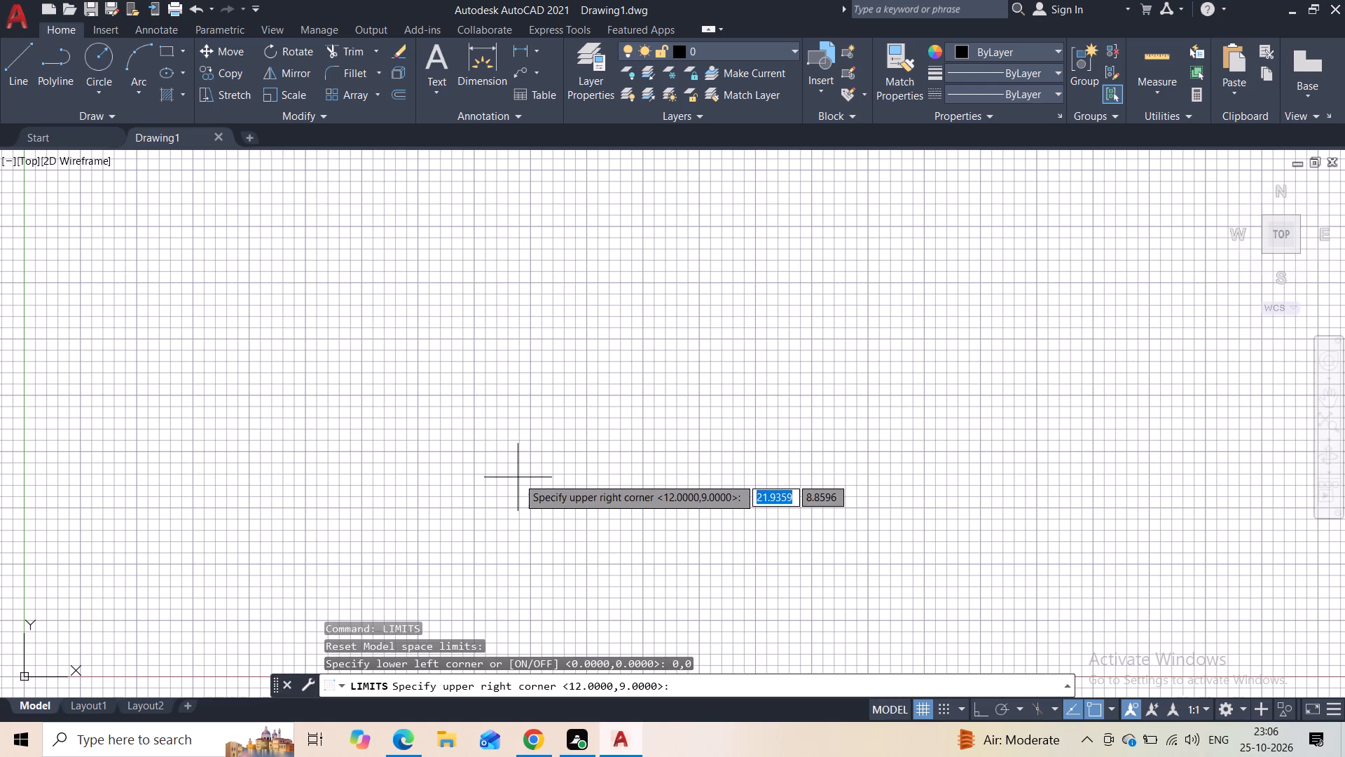
text(297)
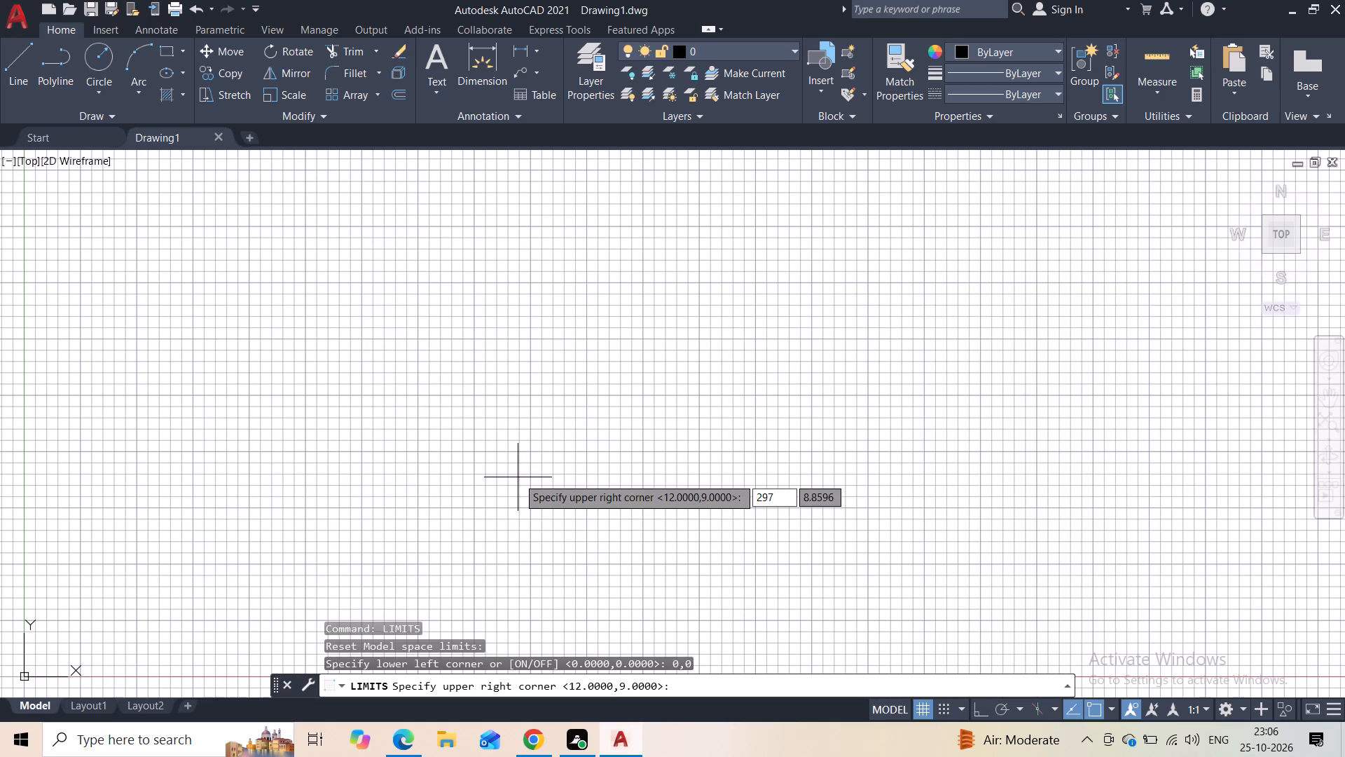
text(,210)
key(Return)
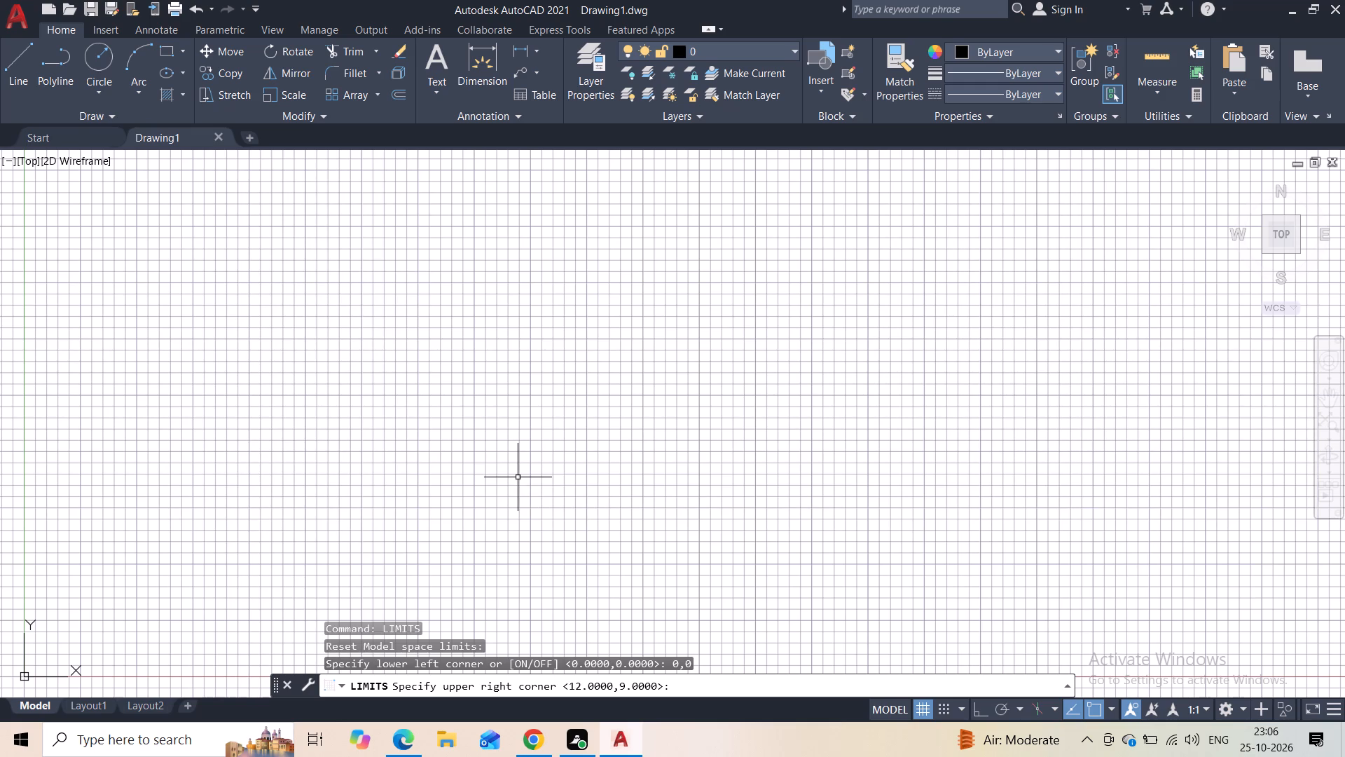
key(z)
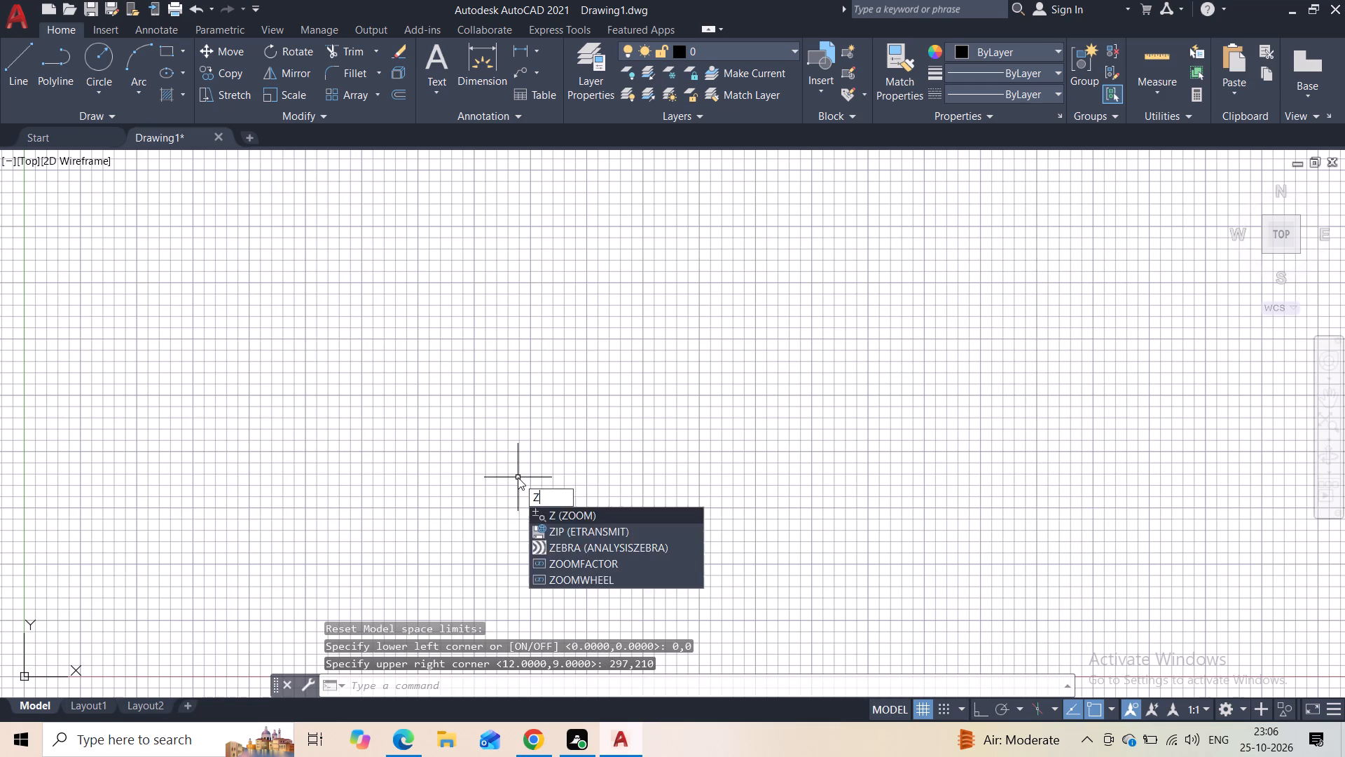
key(Return)
key(a)
key(Return)
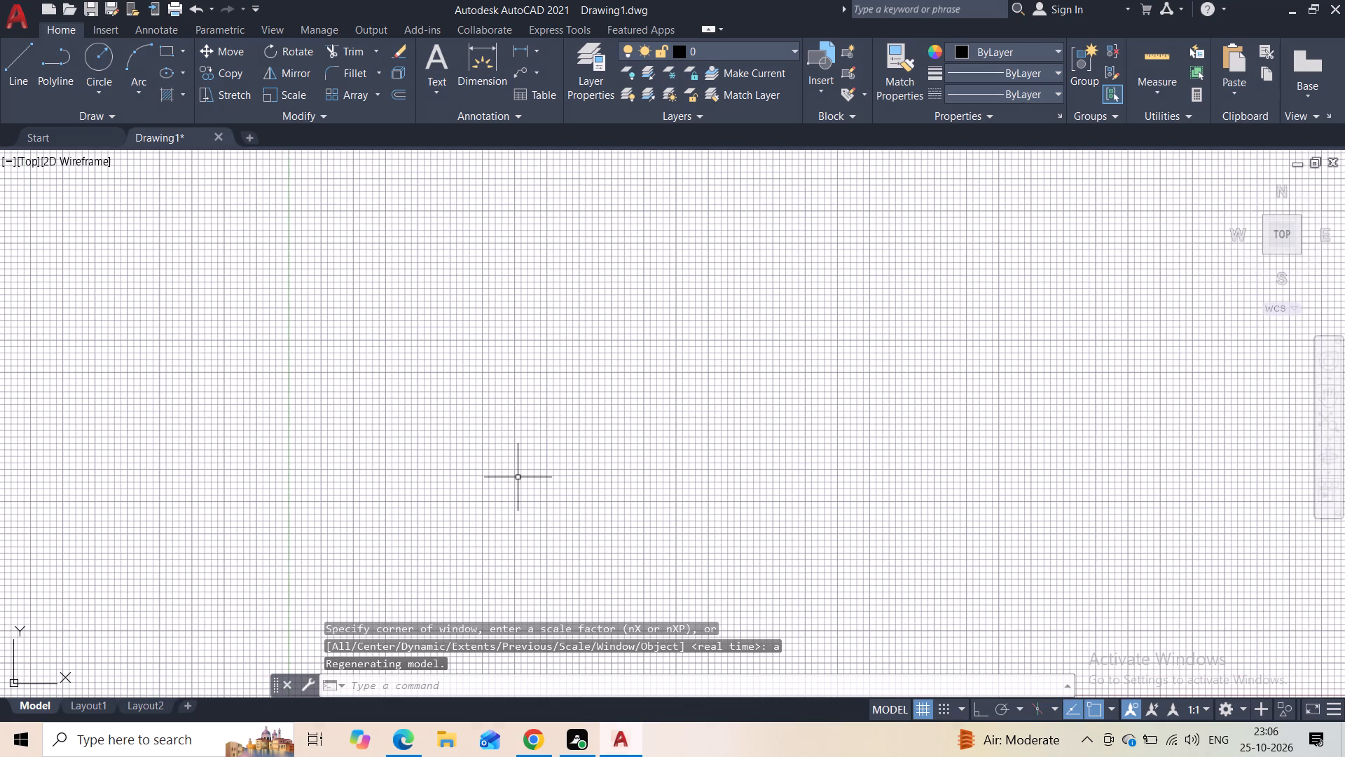
Turn off the grid display.
click(916, 709)
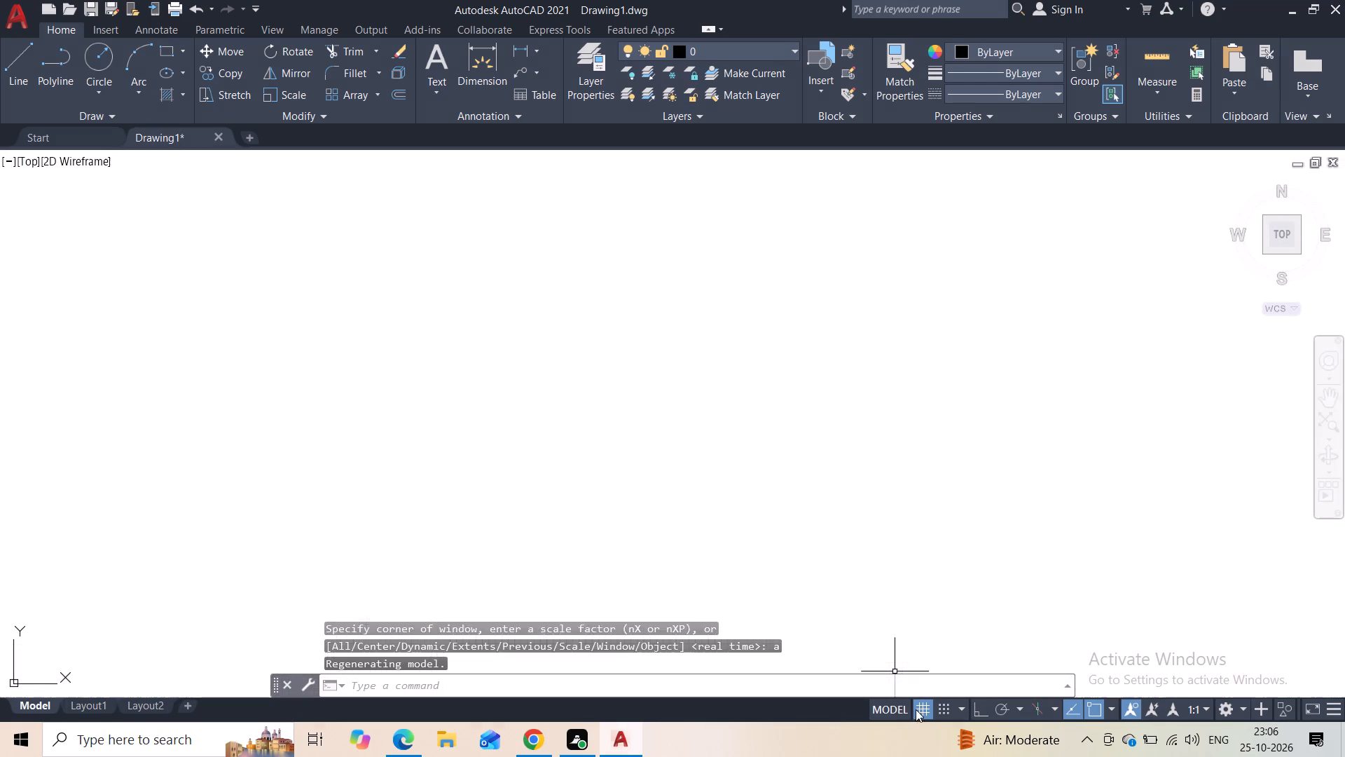
Set the drawing's length unit type to Architectural.
text(un)
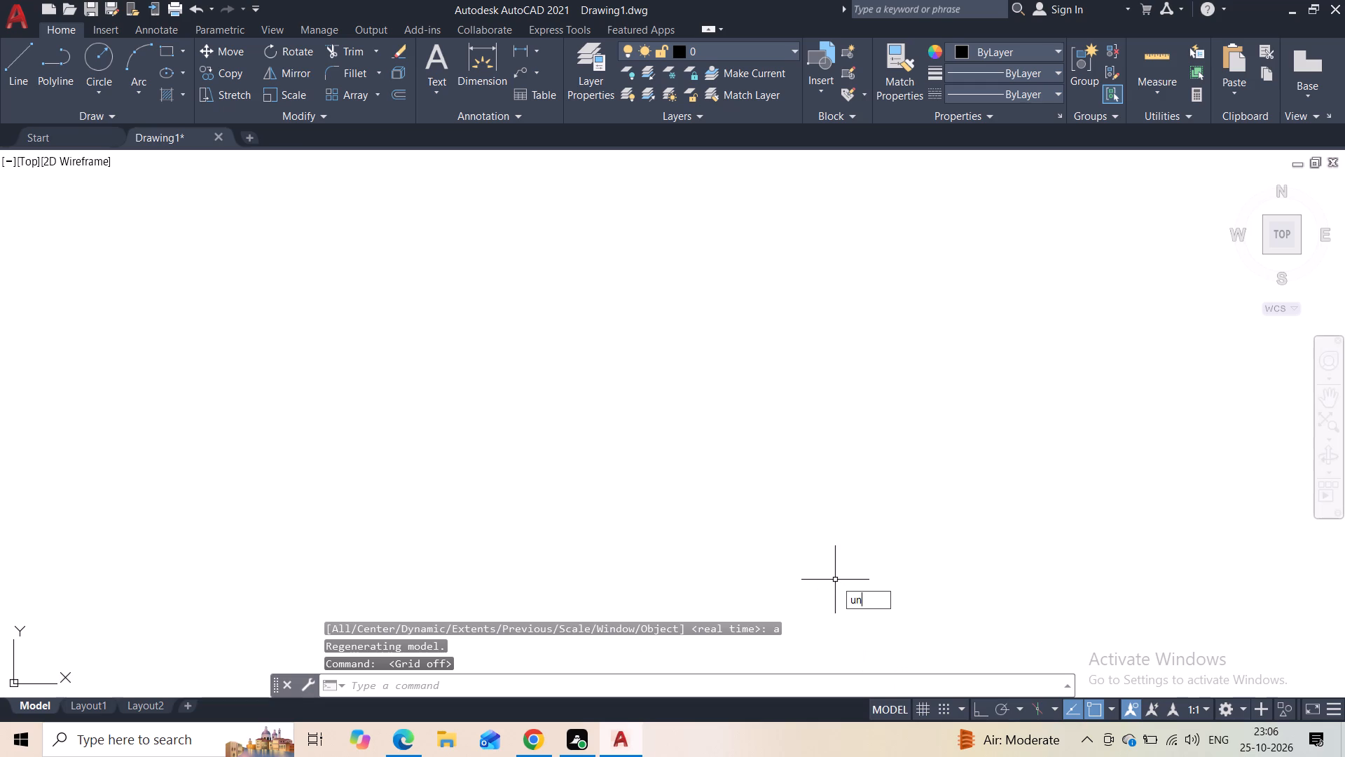
click(946, 615)
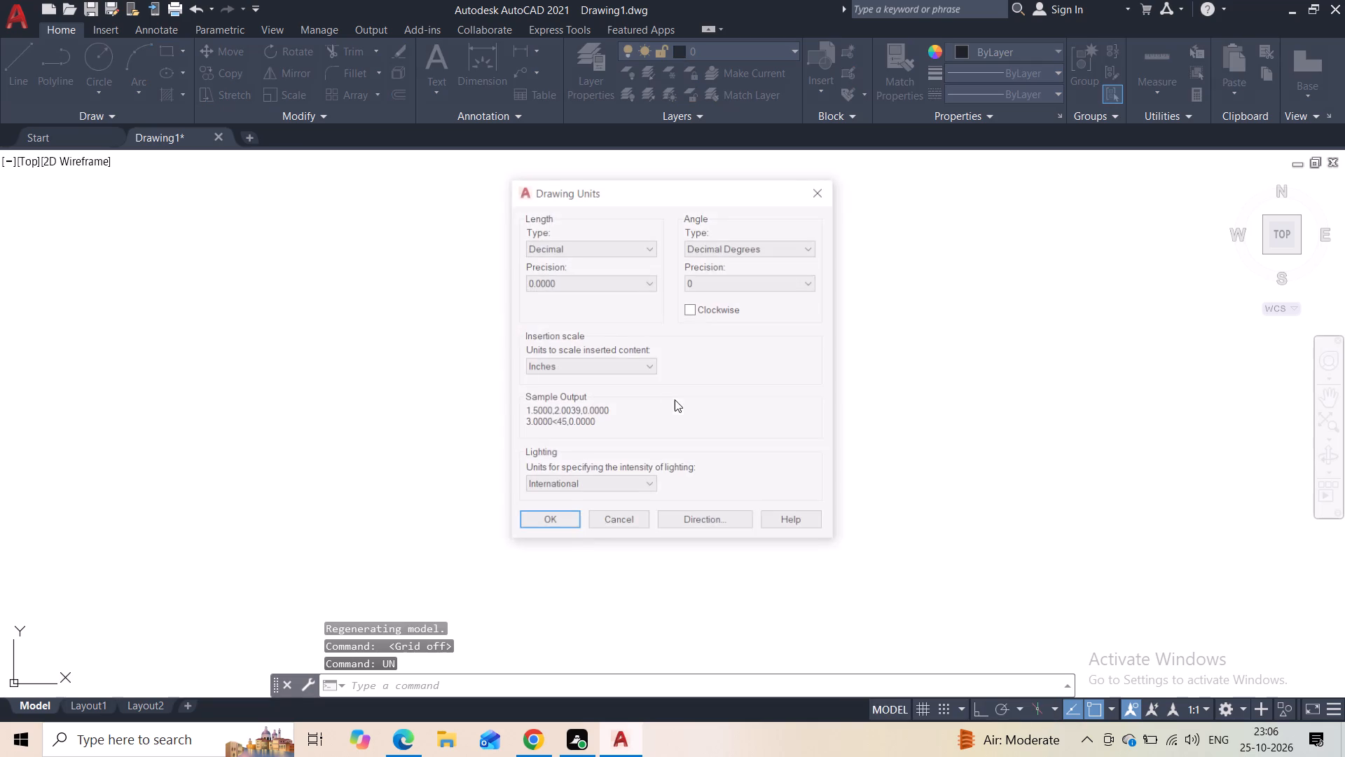
click(579, 243)
click(573, 263)
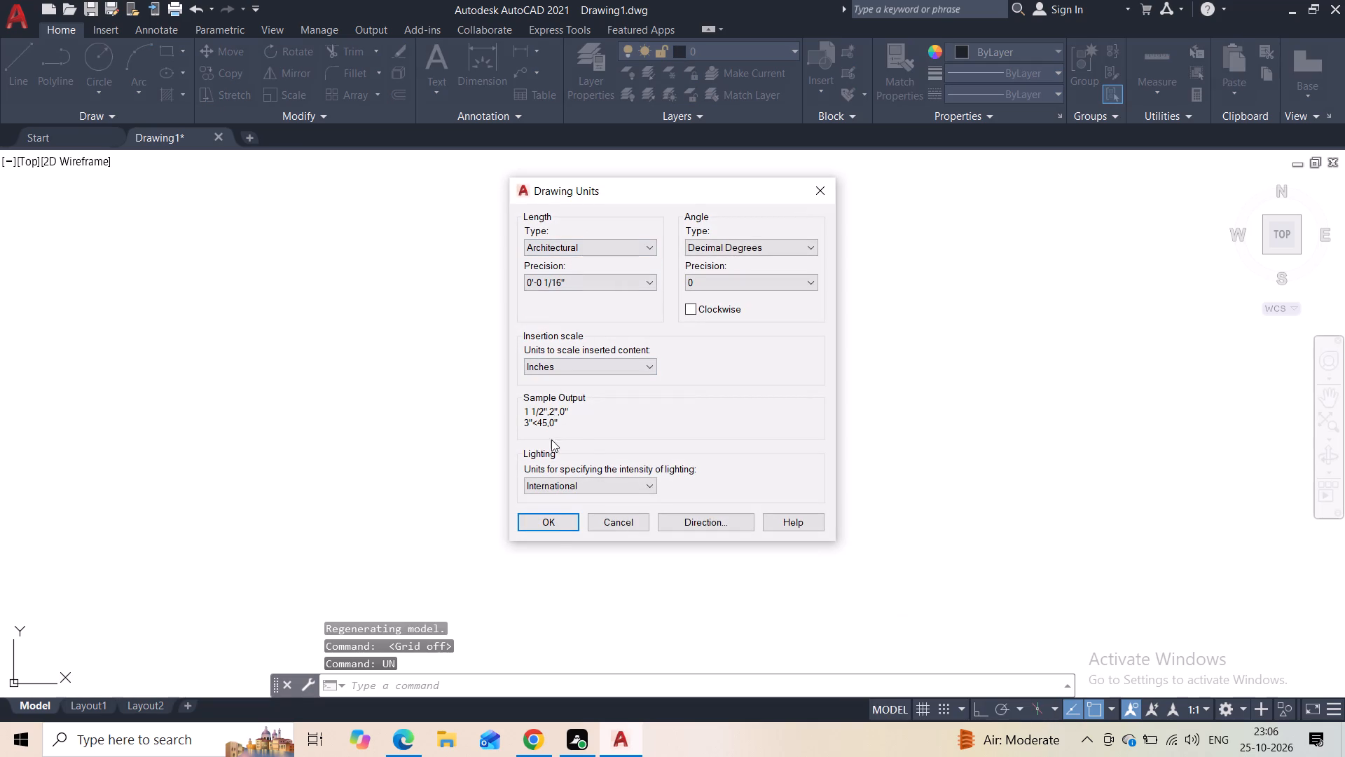
click(554, 528)
Modify the Standard dimension style to use Architectural primary units and a larger text height, and make it current.
text(dim)
click(588, 580)
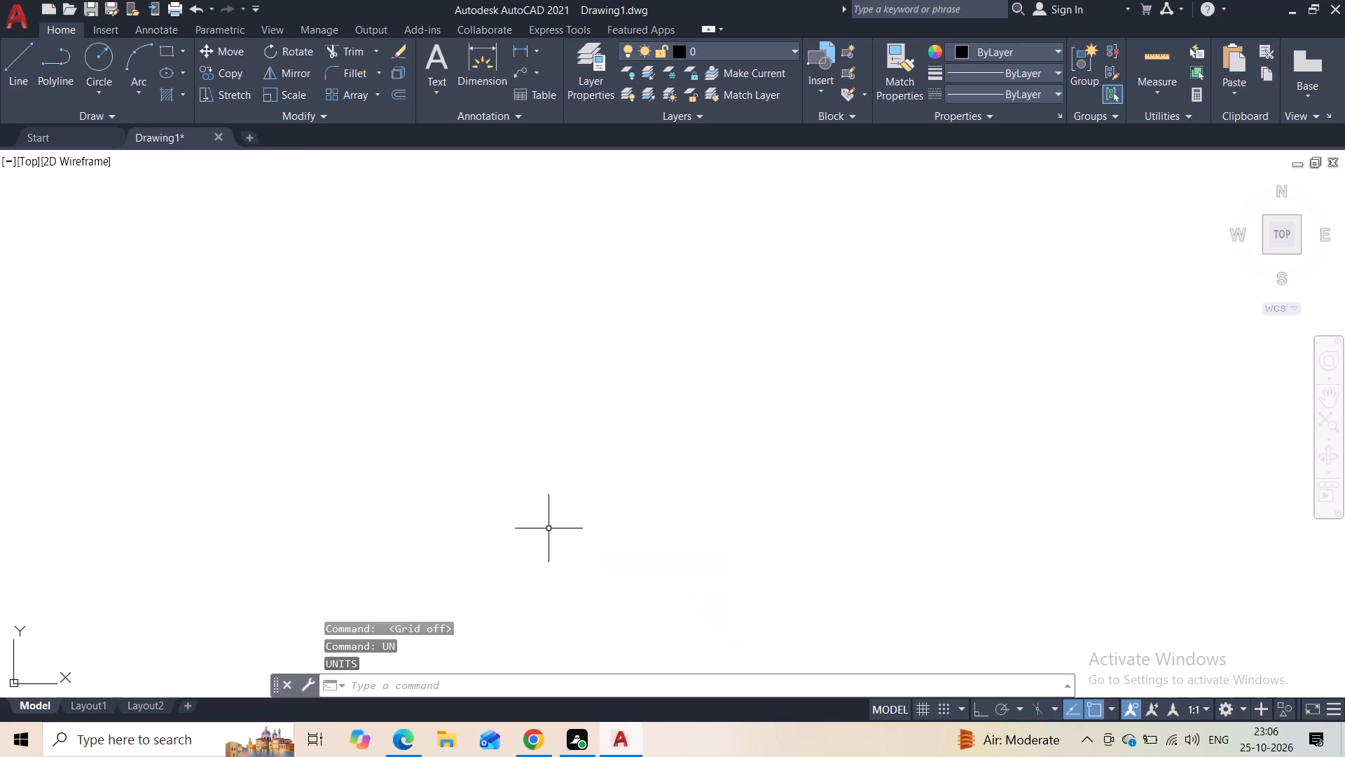
click(879, 325)
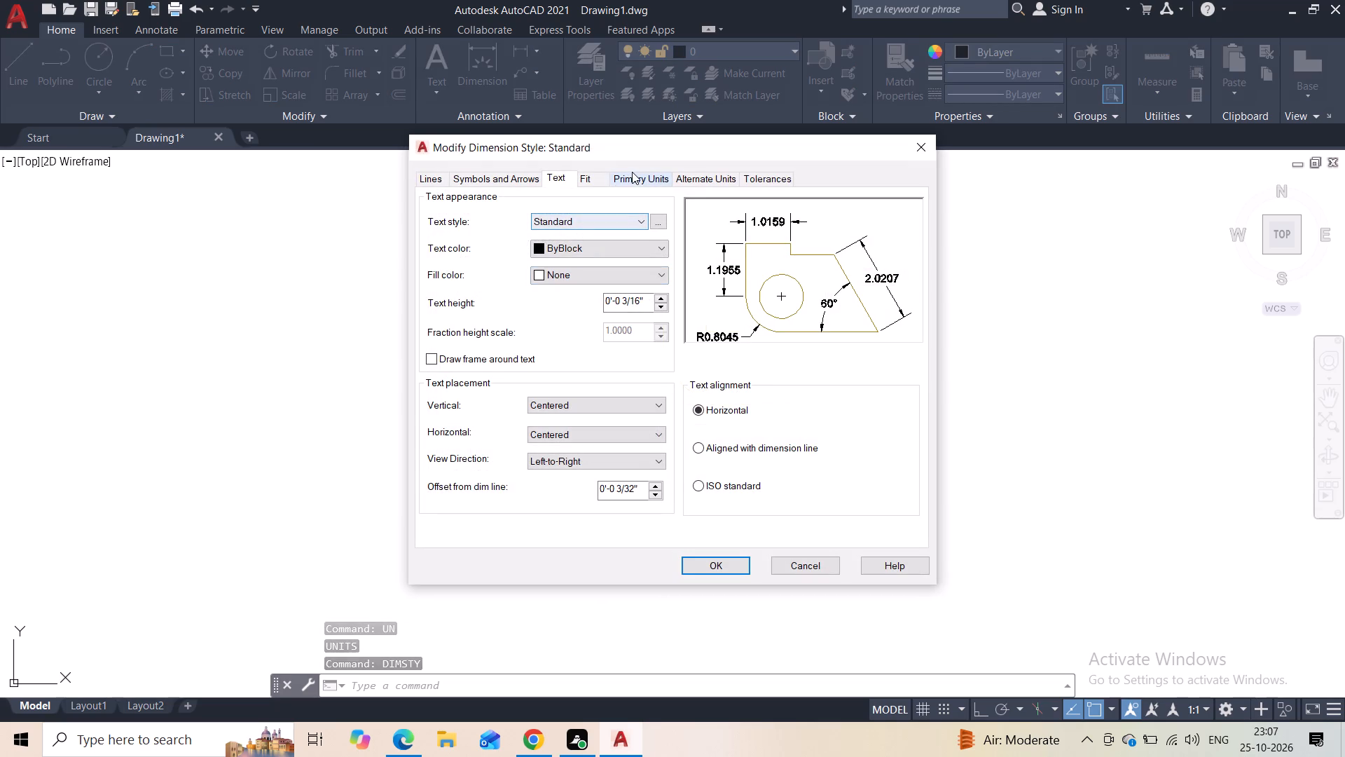
click(632, 172)
click(612, 212)
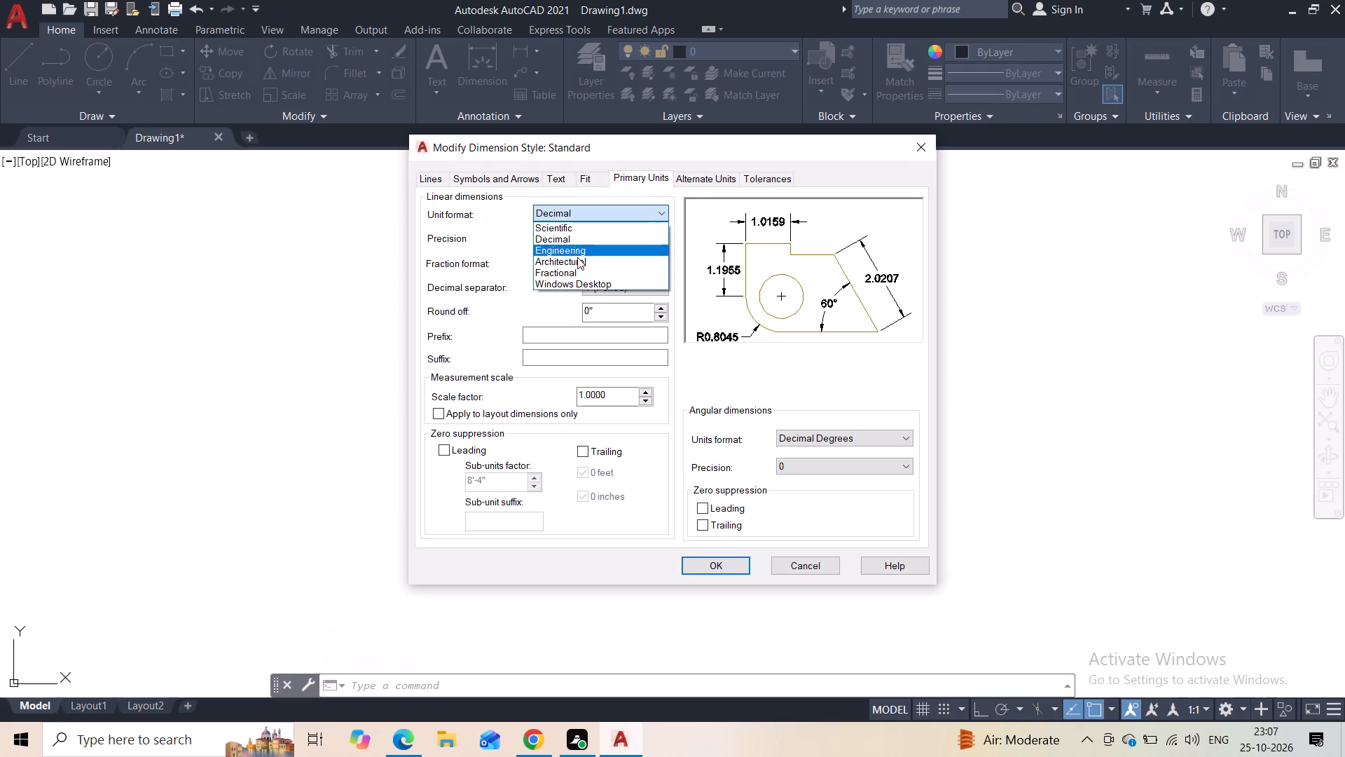
click(577, 258)
click(560, 177)
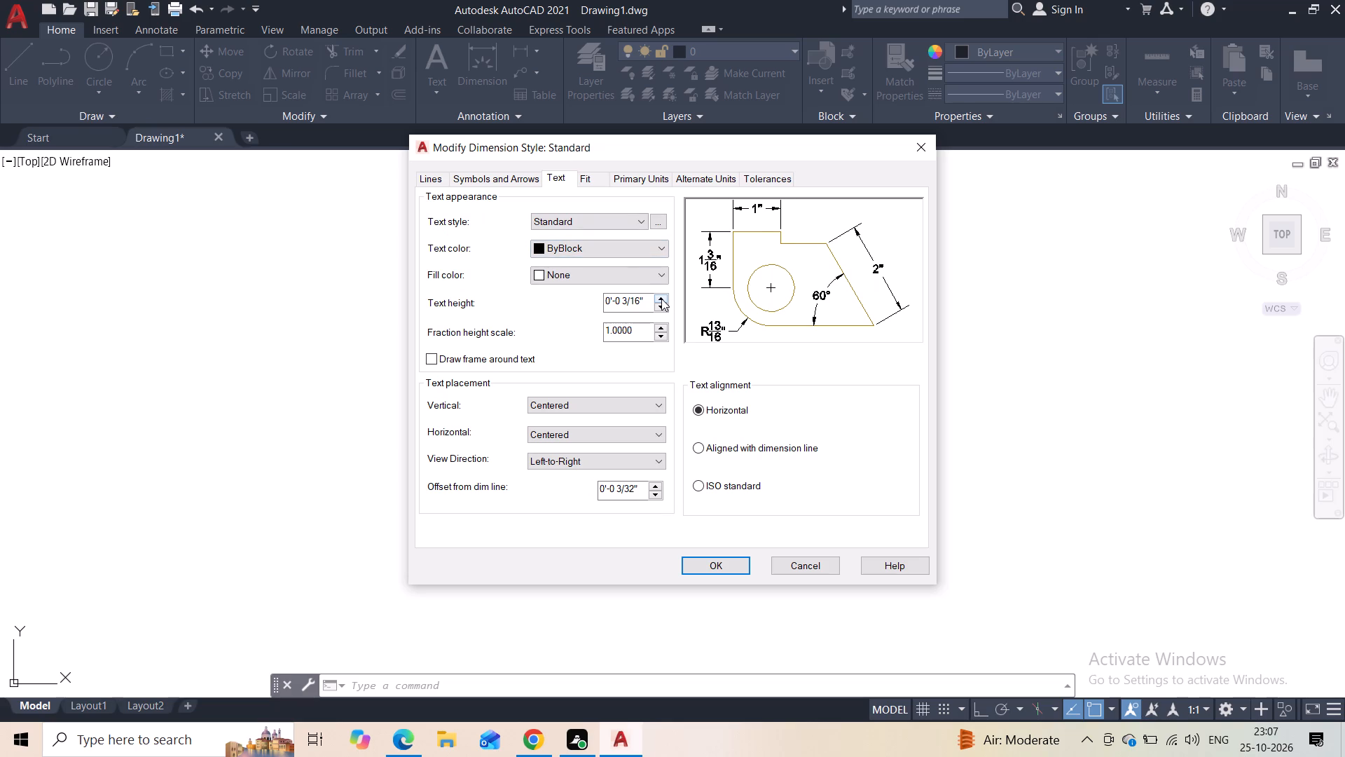
click(661, 299)
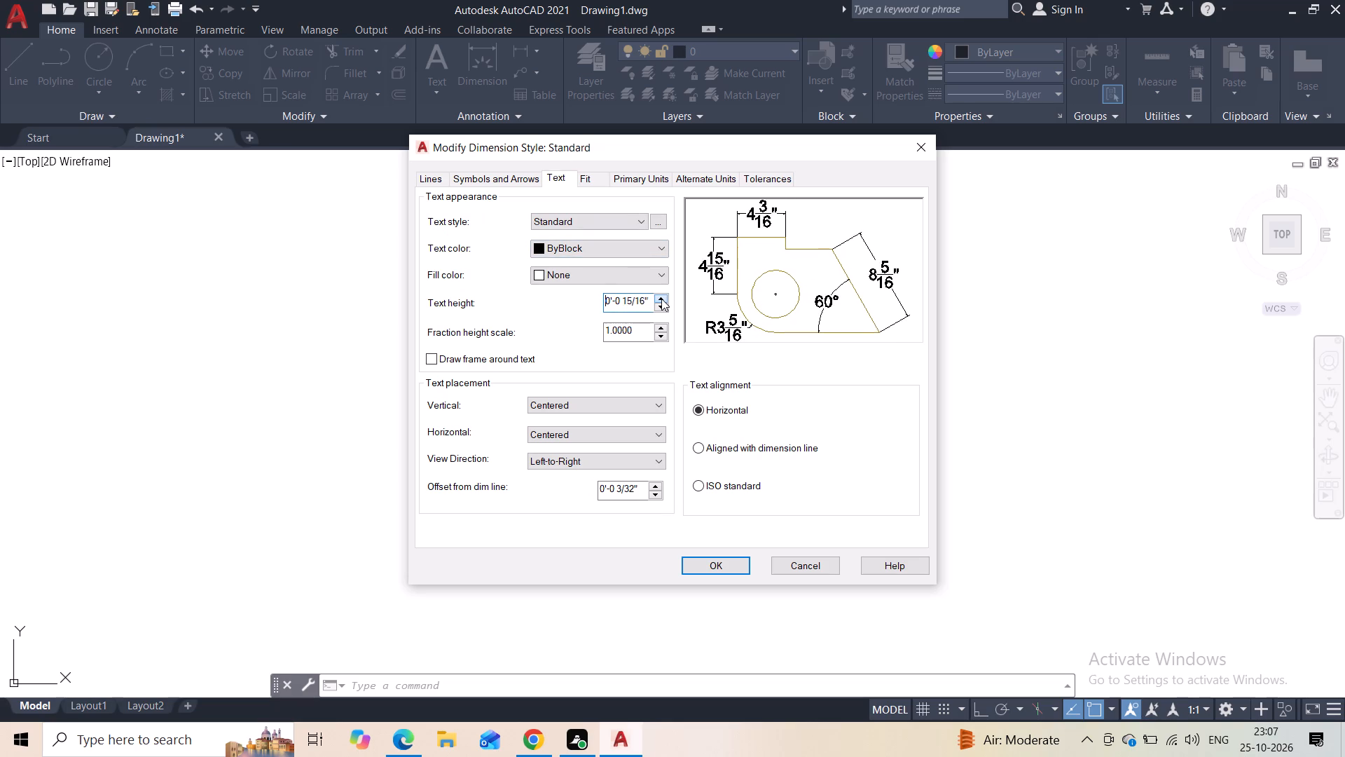
click(706, 575)
click(705, 567)
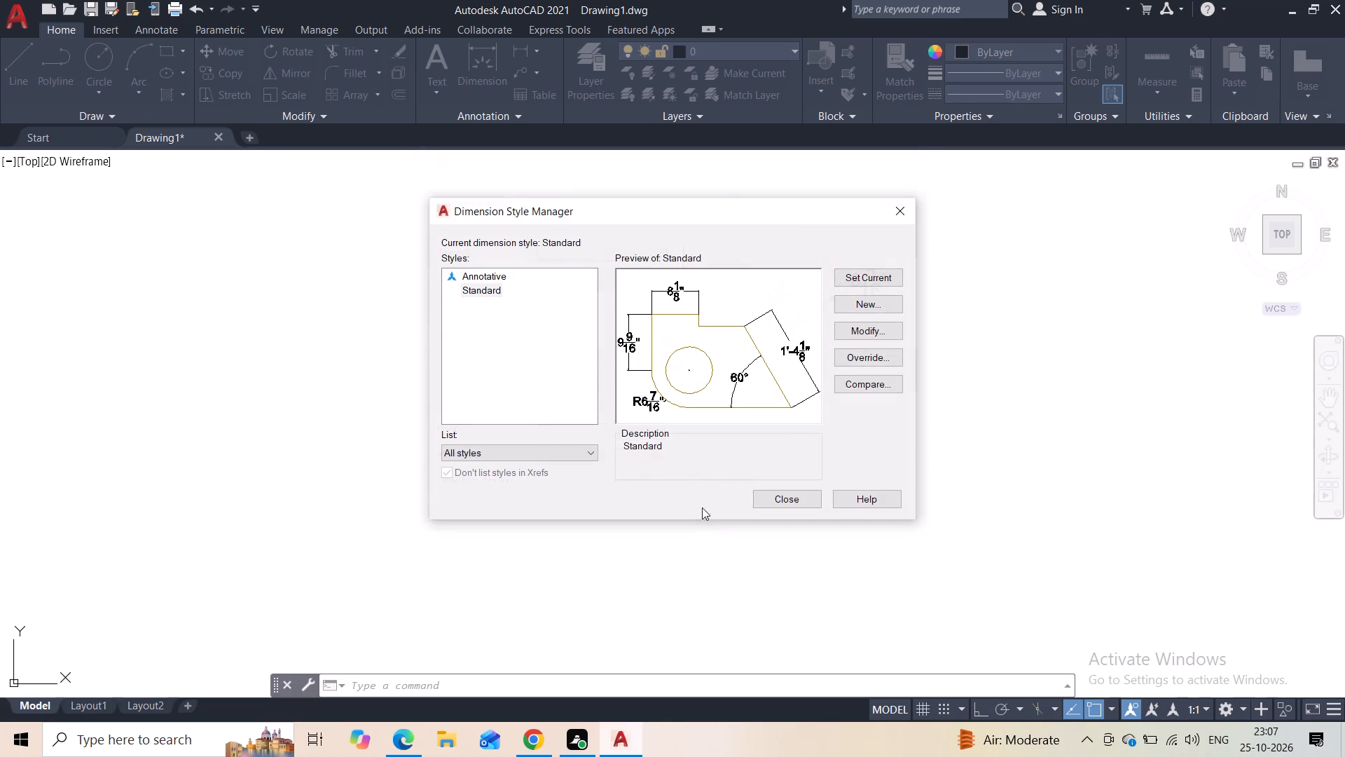
click(885, 268)
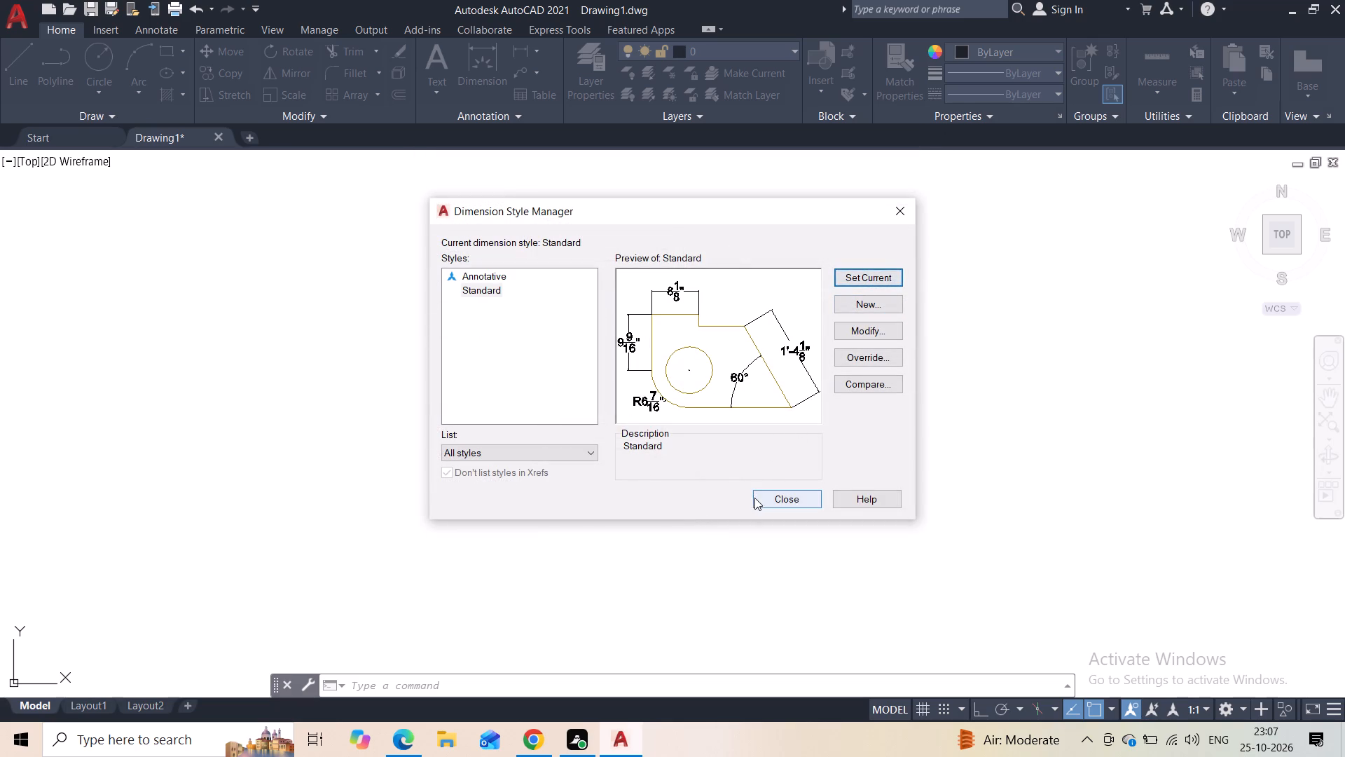
click(762, 499)
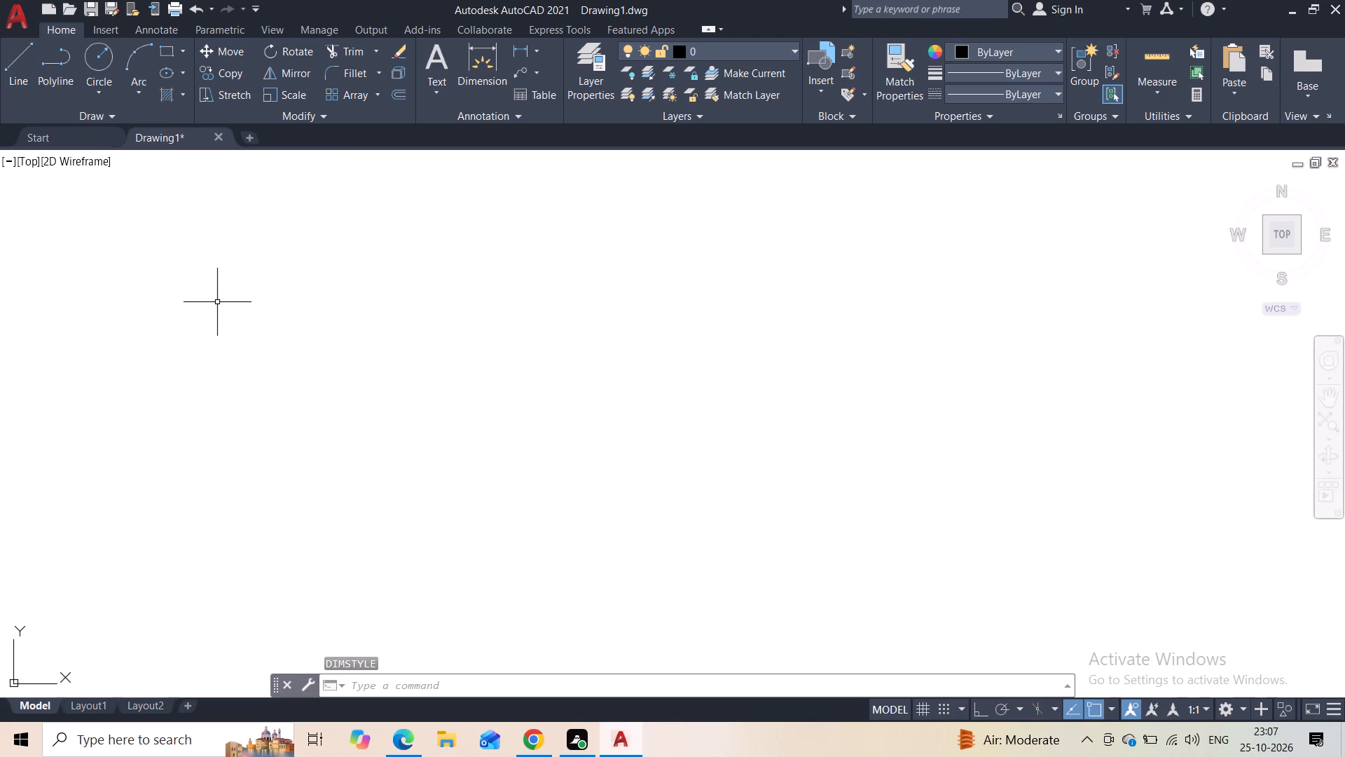
Turn ortho mode on and draw a horizontal base line about 18'-11 1/2" long.
key(F8)
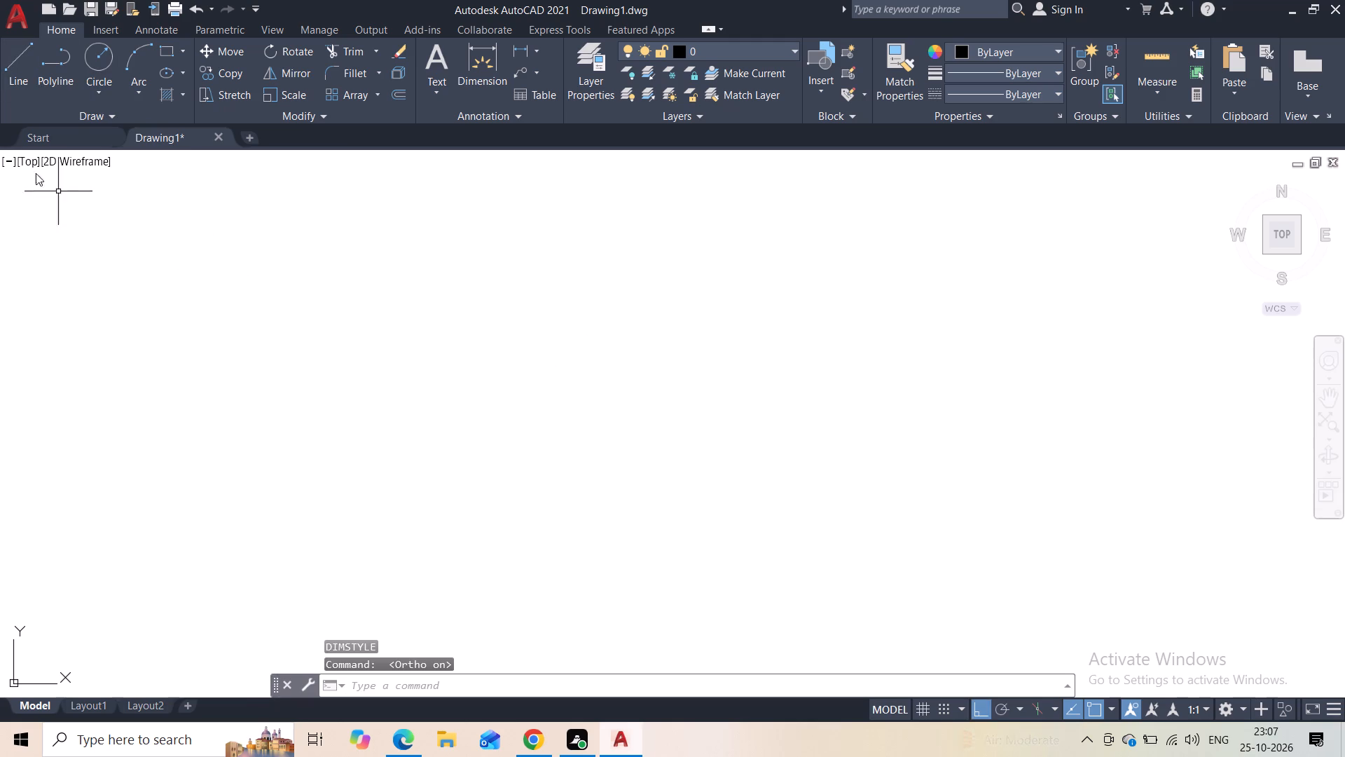
click(13, 72)
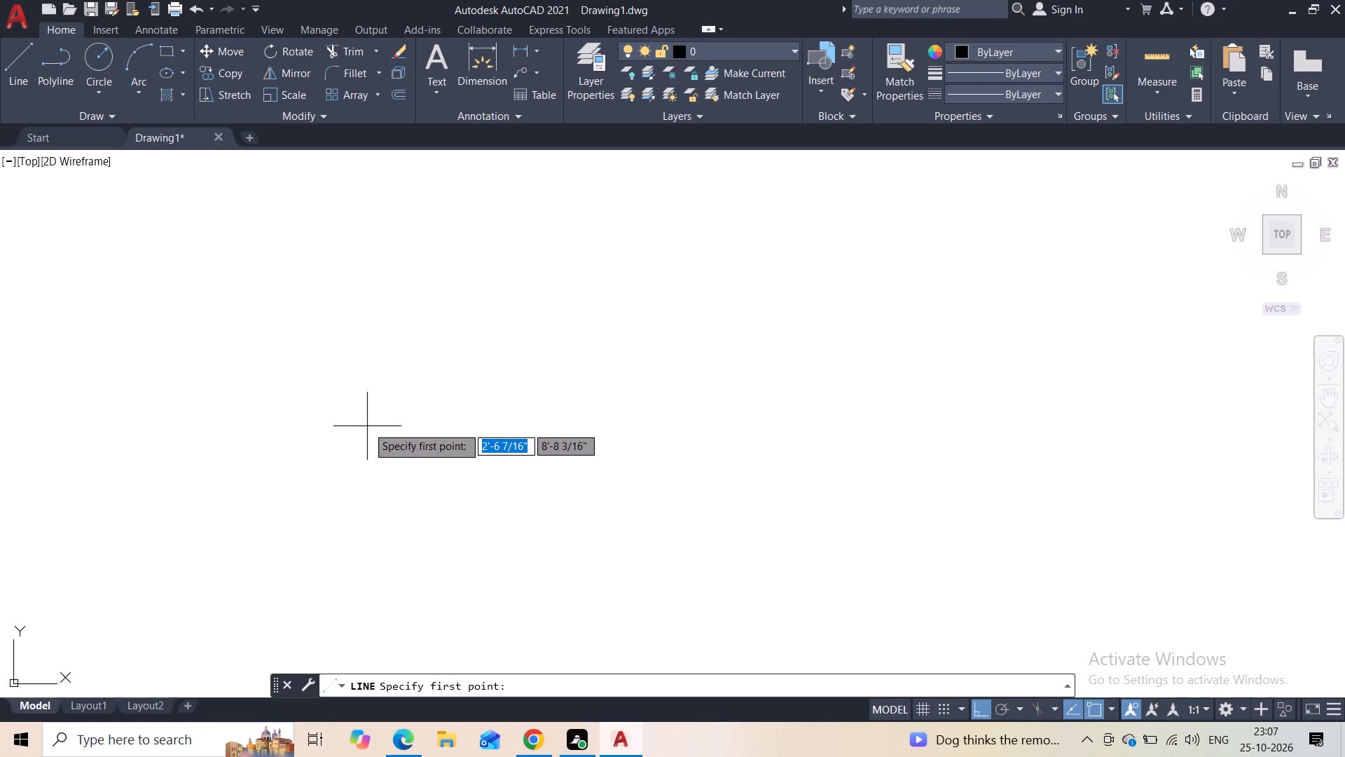
click(374, 421)
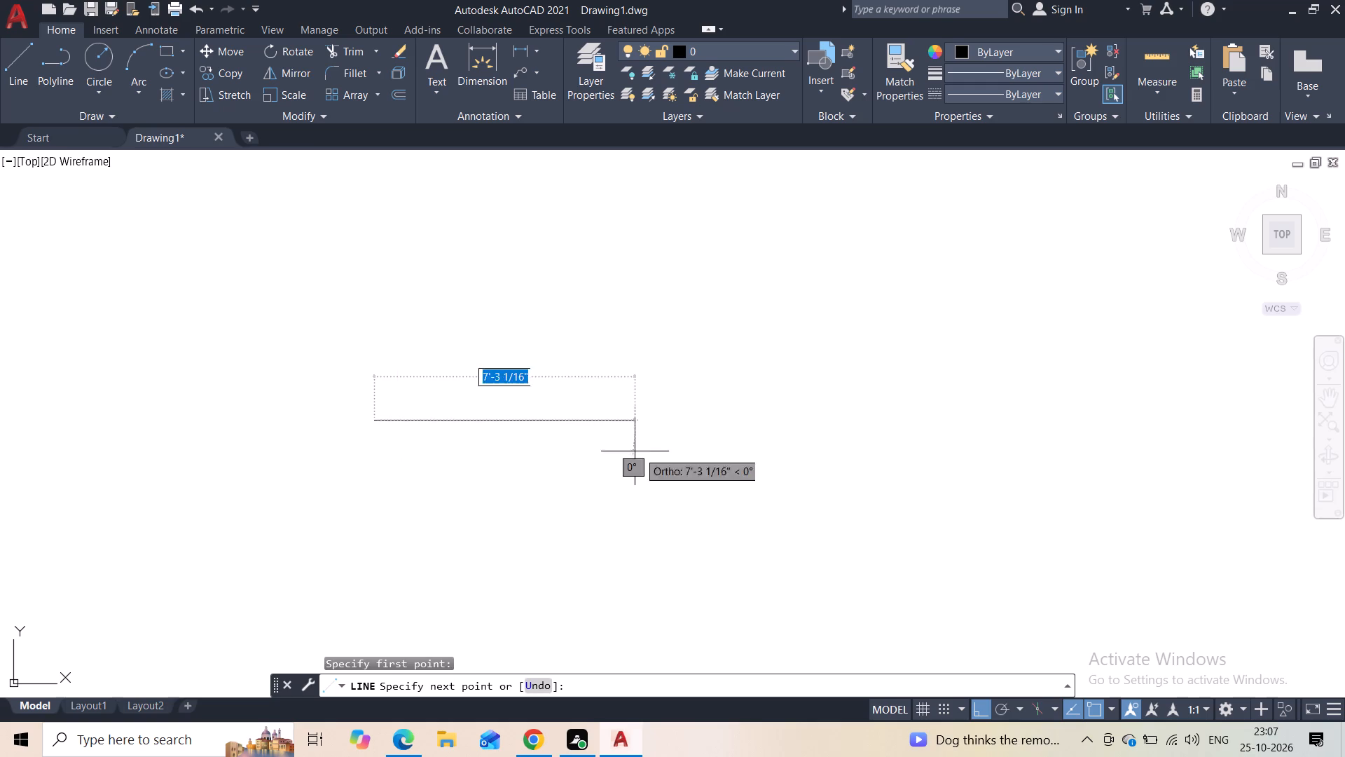
click(962, 465)
key(Escape)
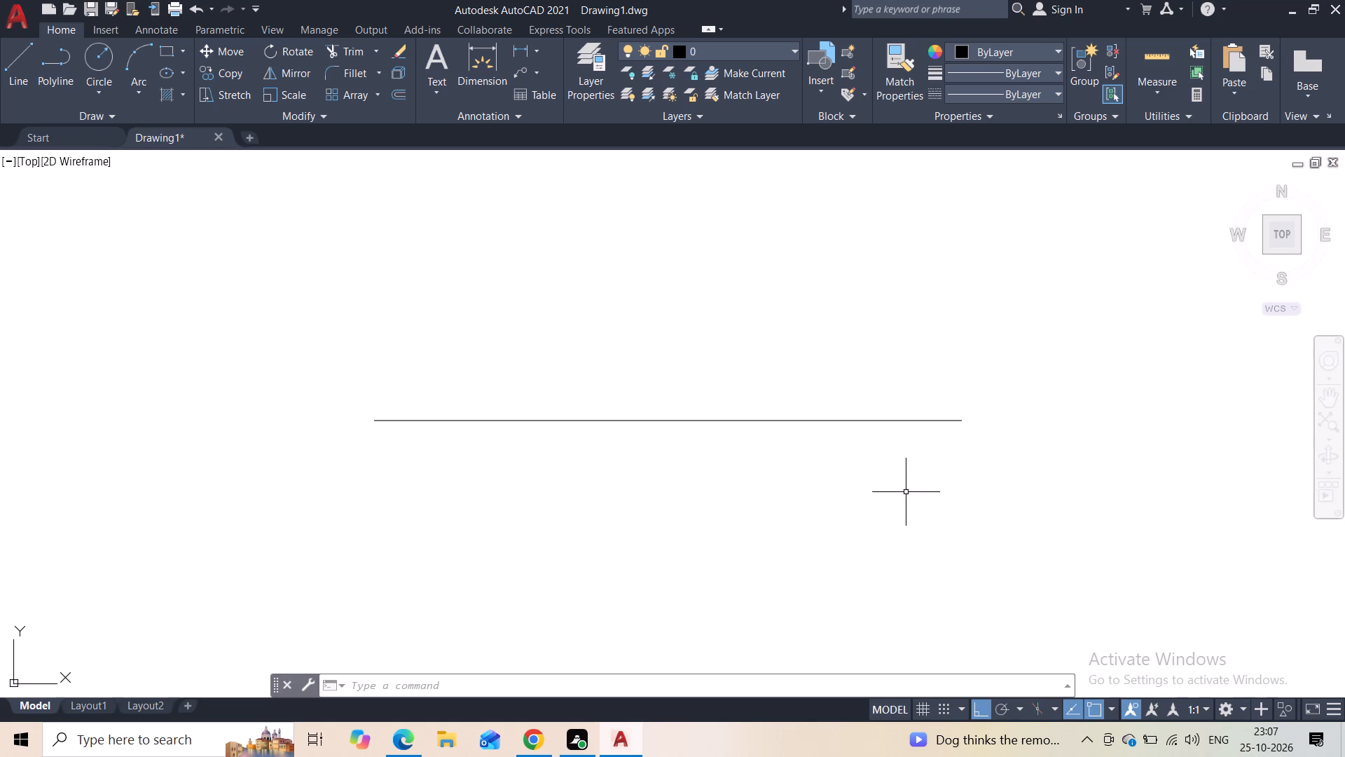
Draw a 14' vertical line upward from the left end of the base line.
key(space)
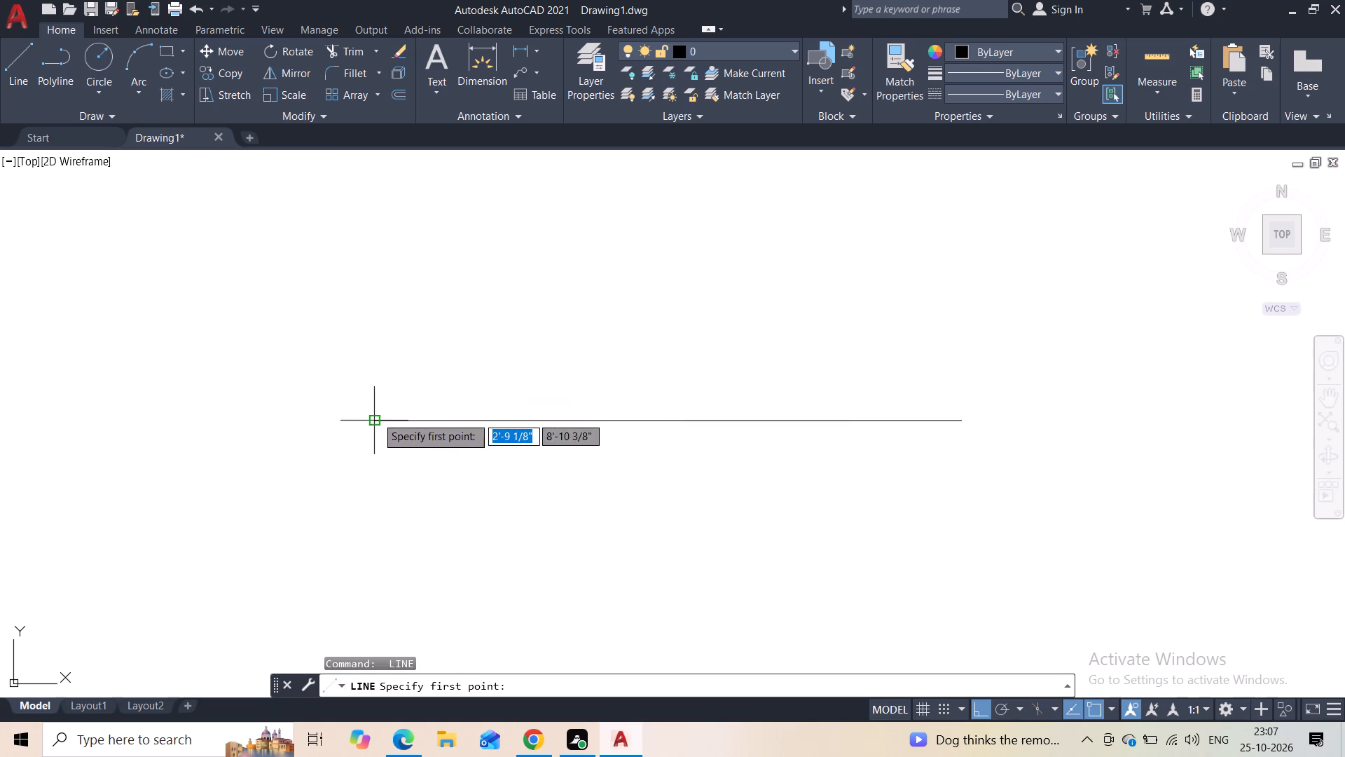
click(376, 418)
text(14')
key(Return)
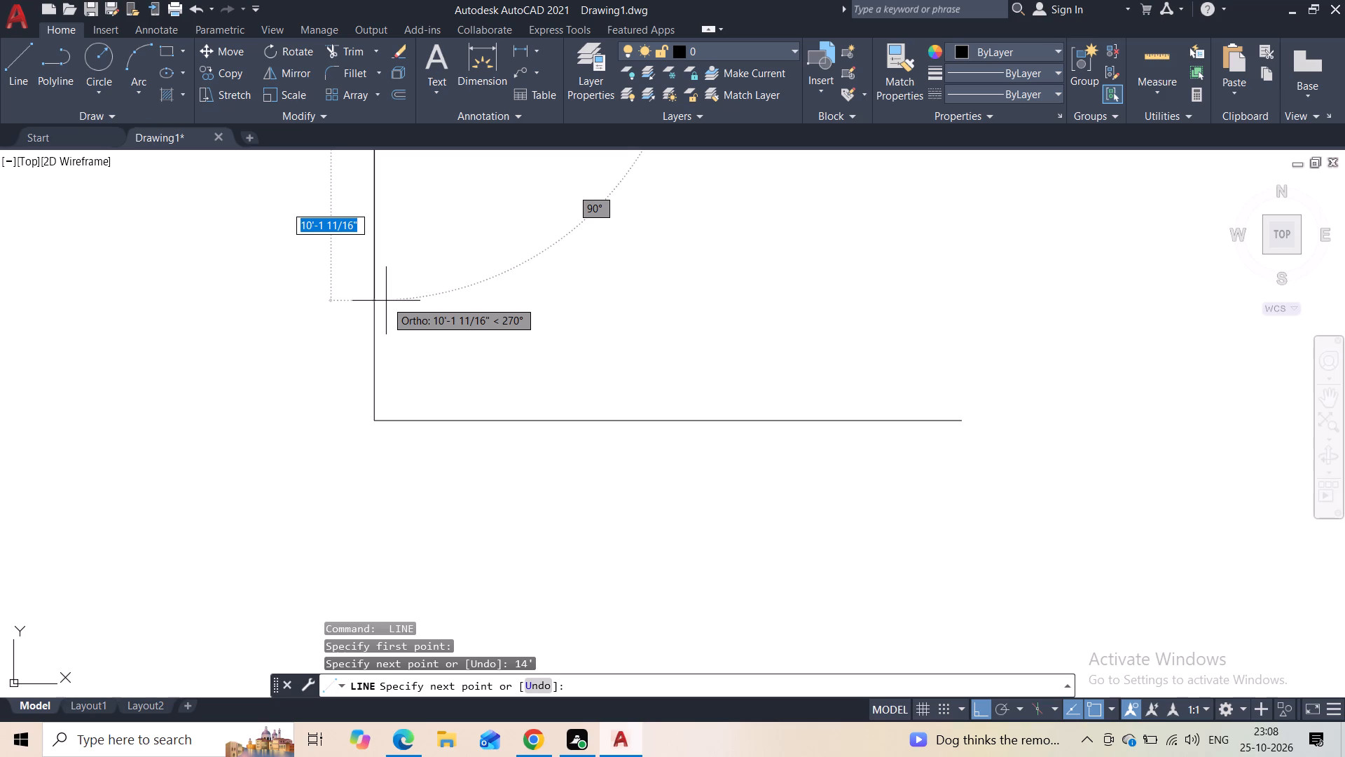
scroll(386, 301, down, 2)
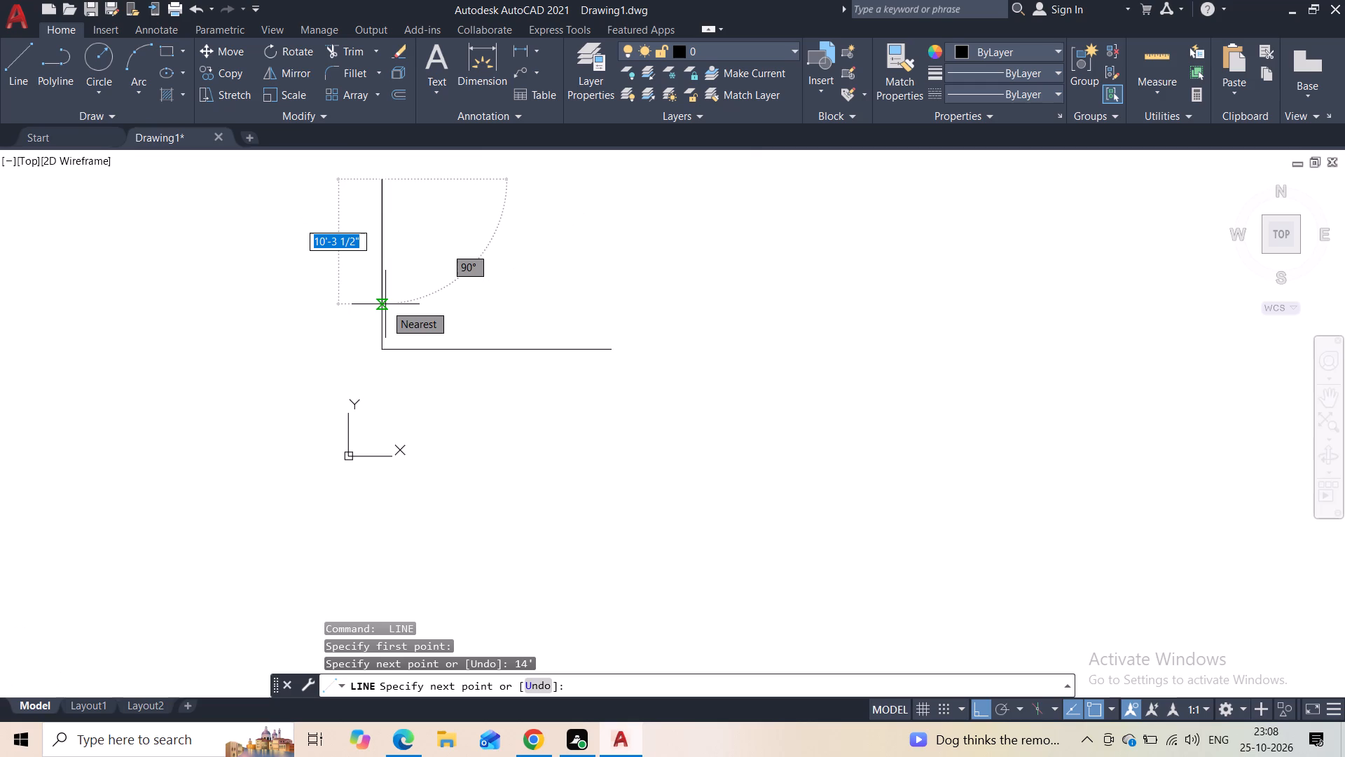
scroll(385, 304, down, 2)
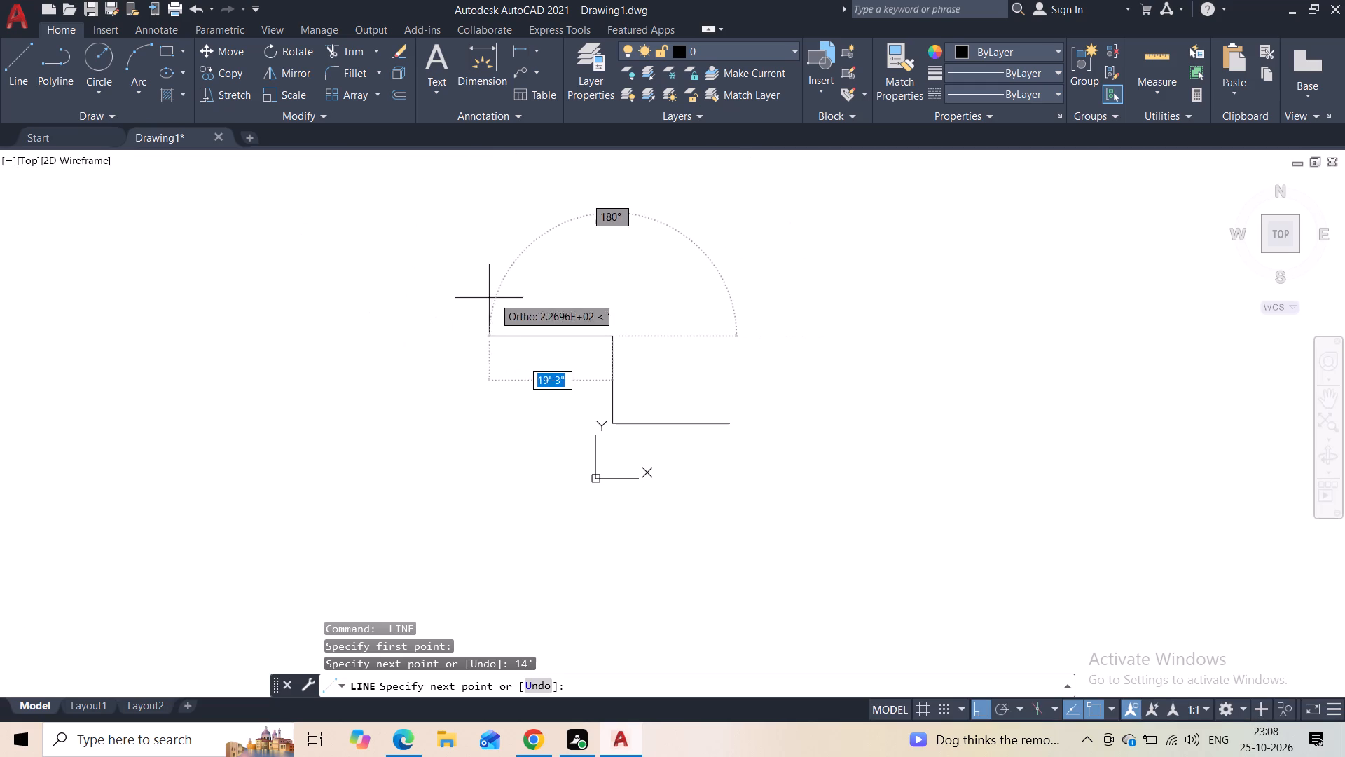
scroll(524, 317, up, 2)
key(Escape)
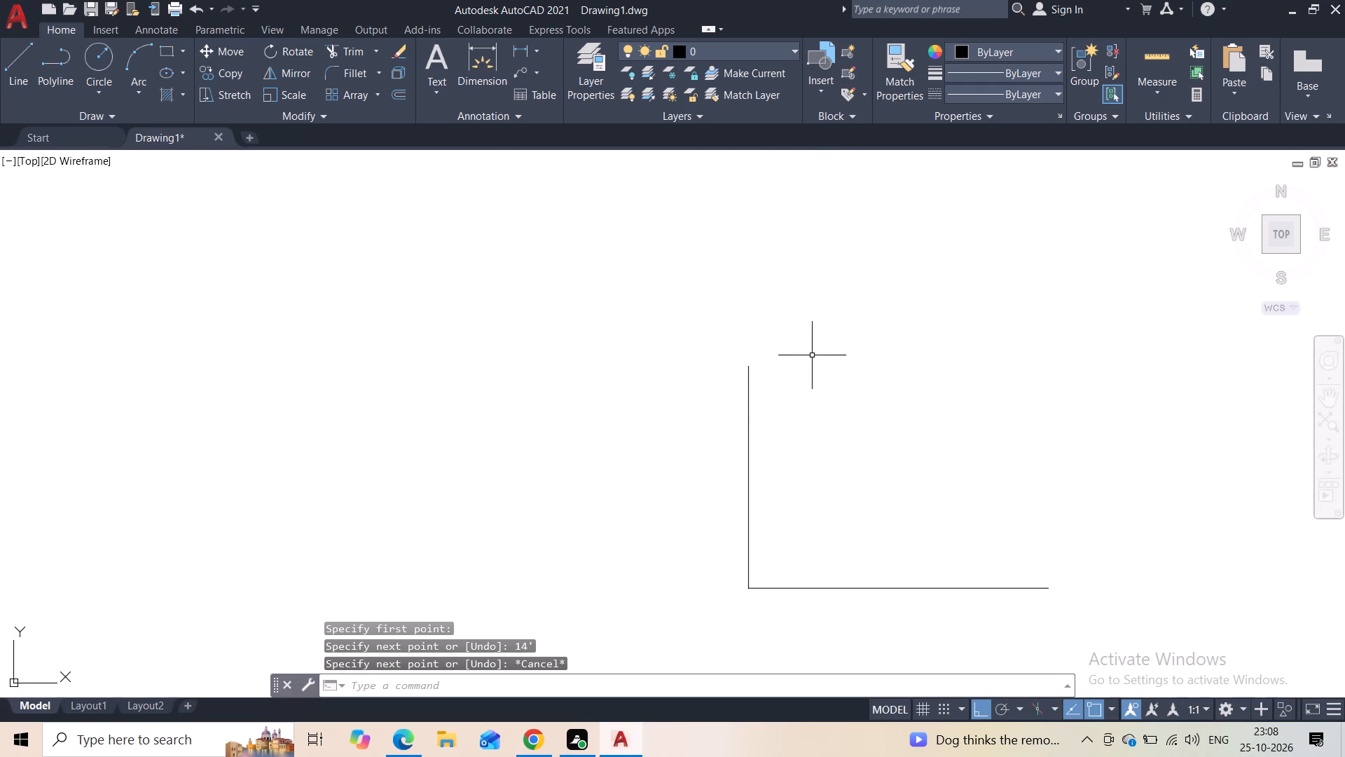
Continue the base line horizontally with a line from its right end, to an overall base length of about 33'-8".
middle_drag(812, 356, 539, 371)
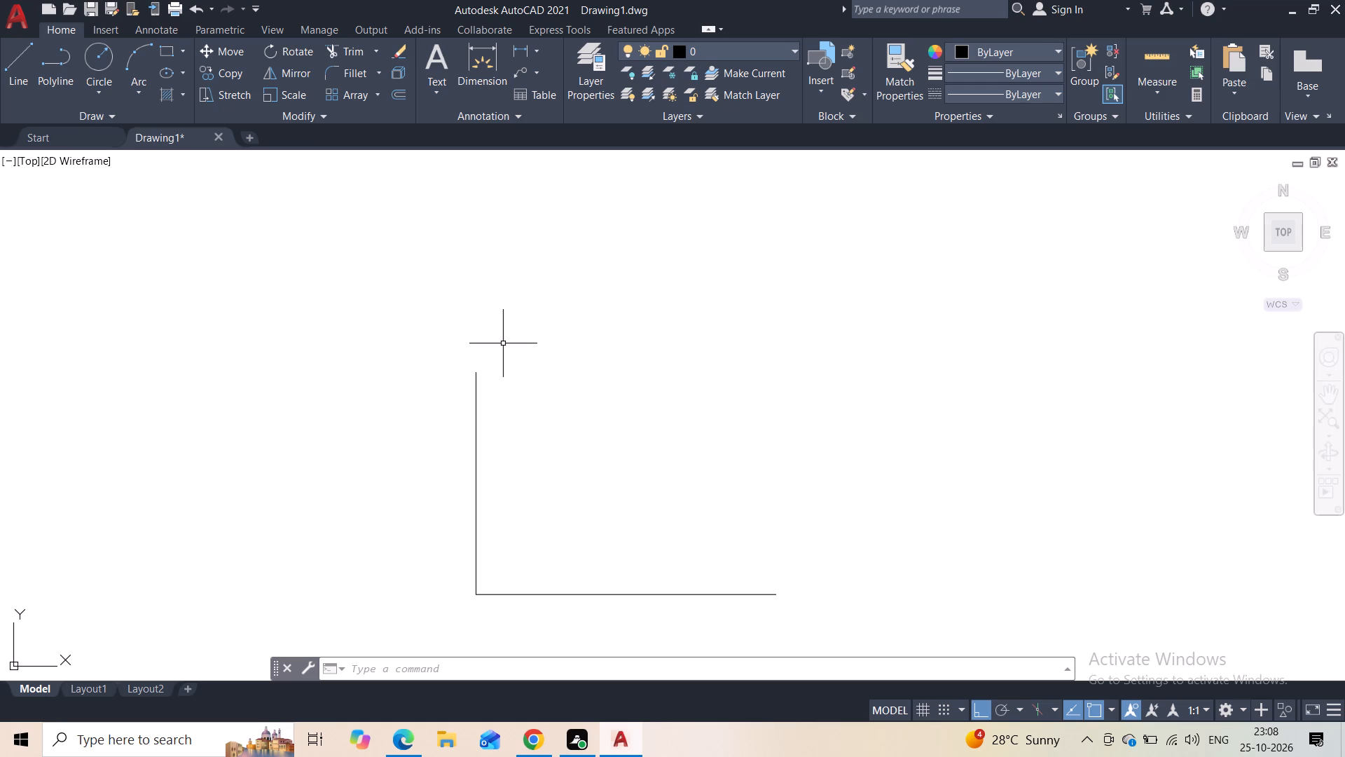
middle_drag(521, 421, 436, 339)
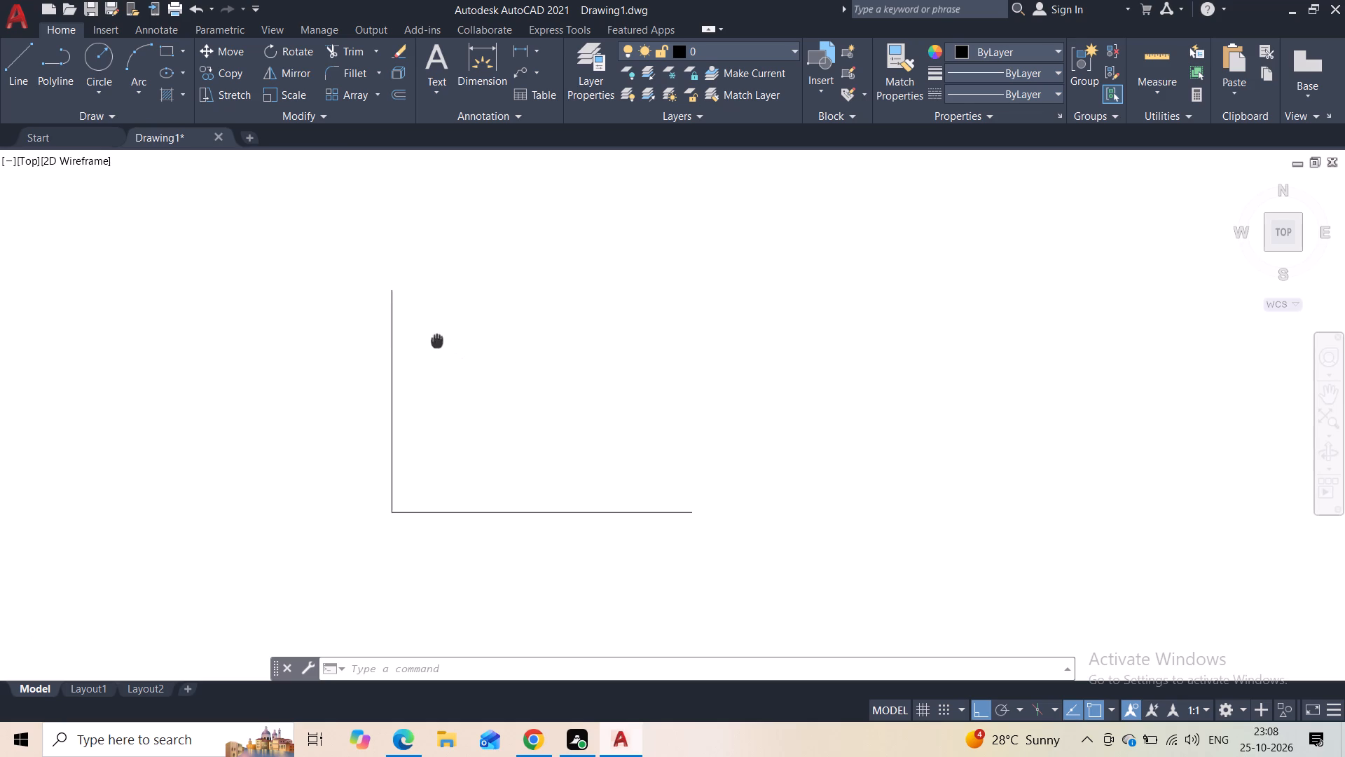
middle_drag(436, 339, 323, 323)
click(19, 77)
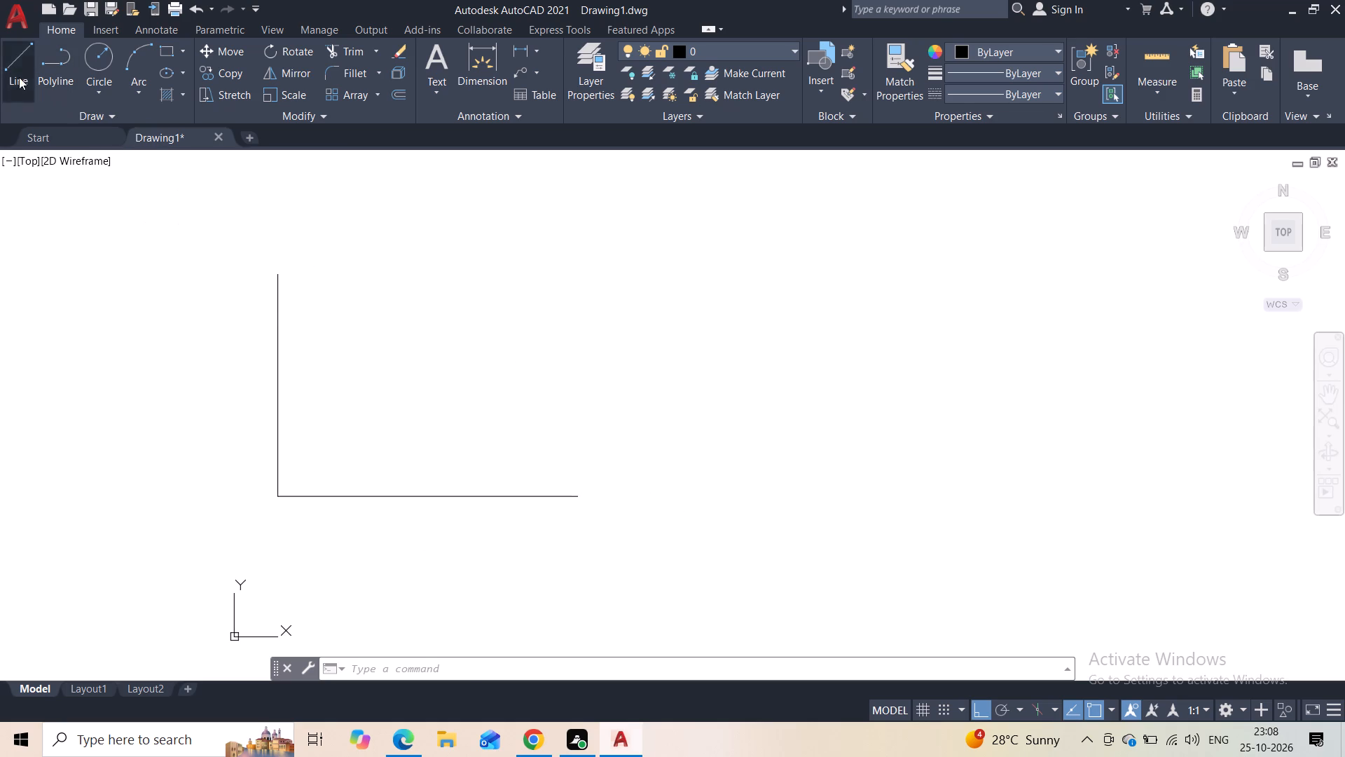
click(586, 500)
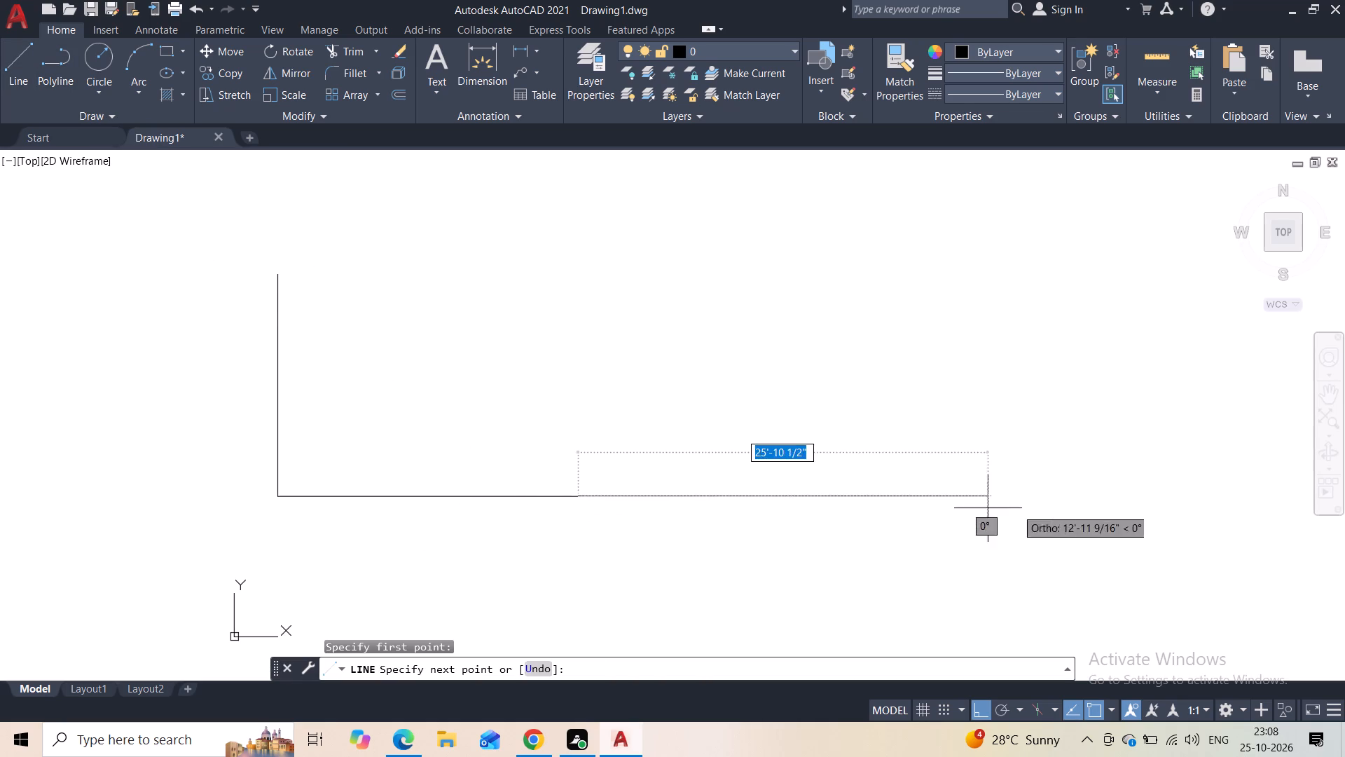
click(811, 482)
key(Escape)
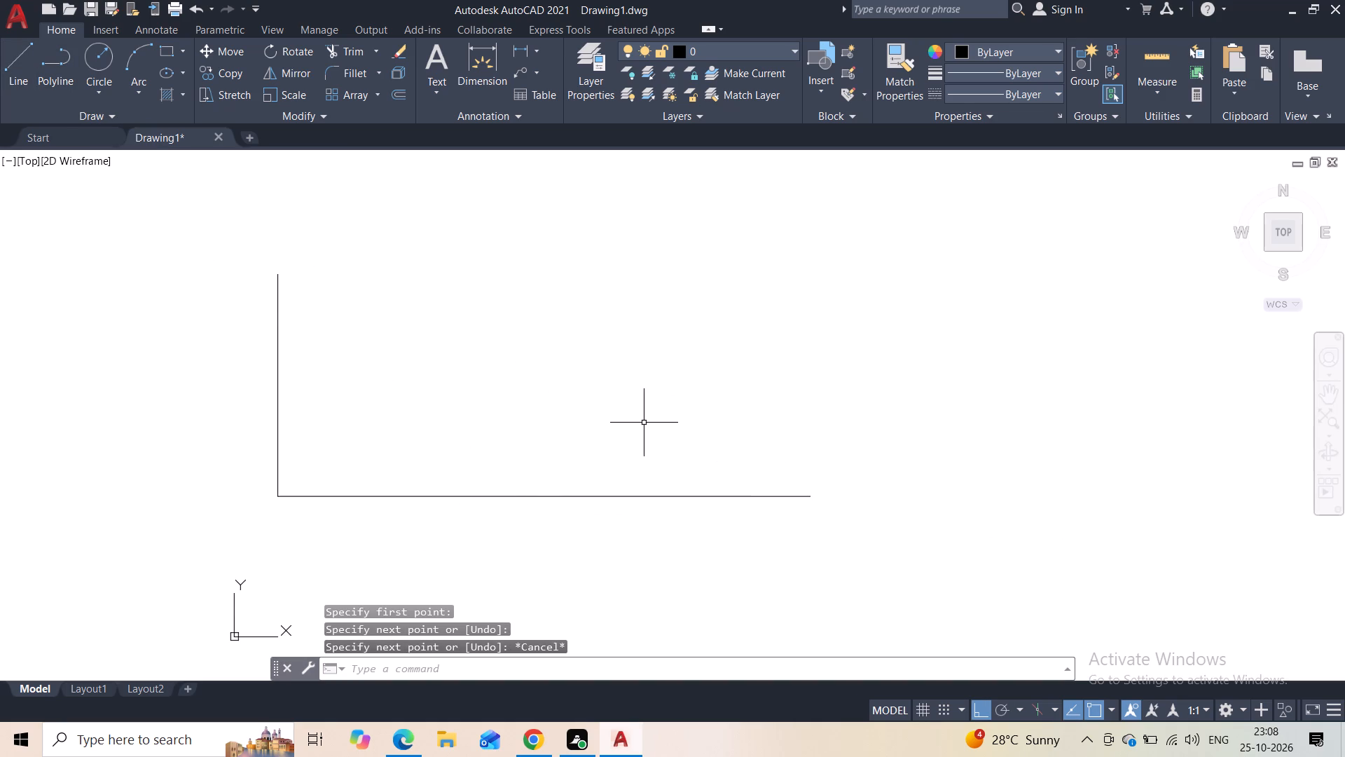
Draw a horizontal line about 33'-8" long from the top of the 14' vertical, ending in line with the base's right end.
middle_drag(641, 426, 634, 470)
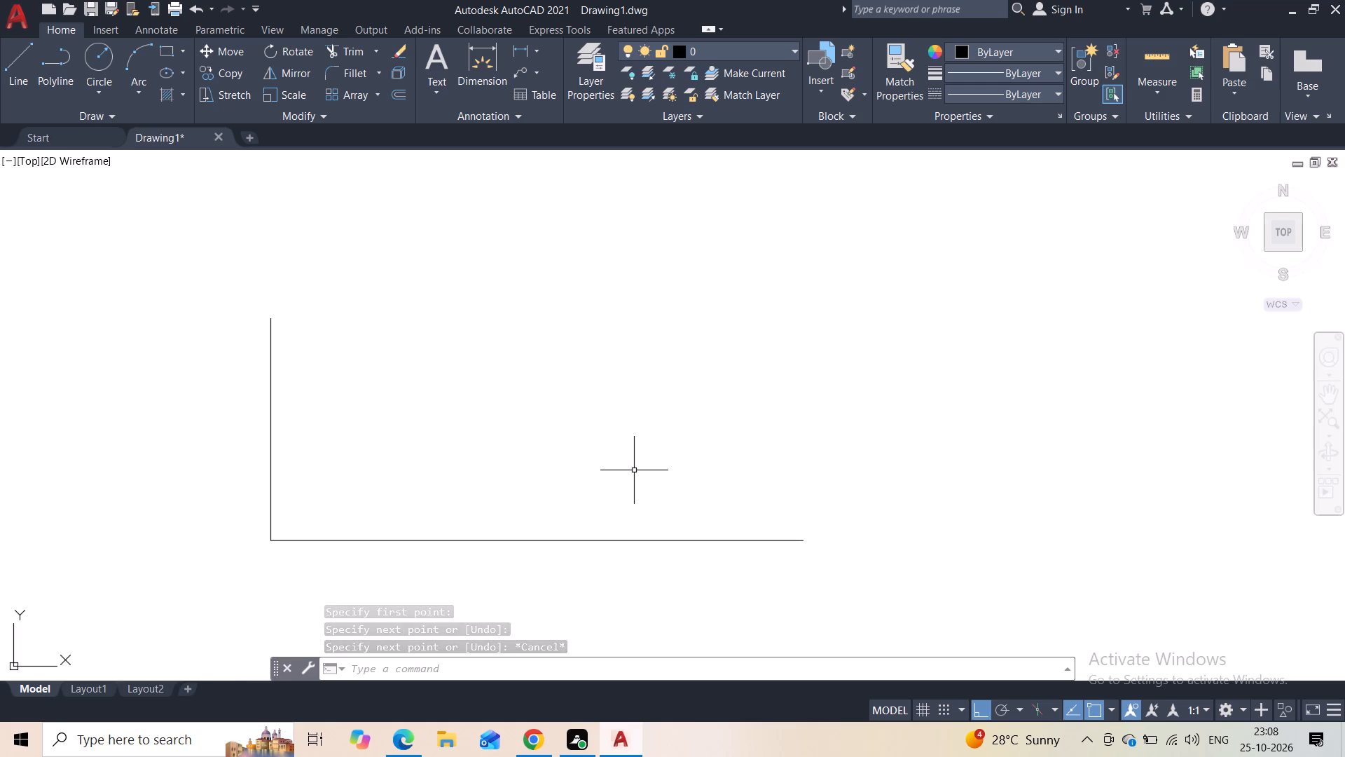
middle_drag(634, 470, 619, 496)
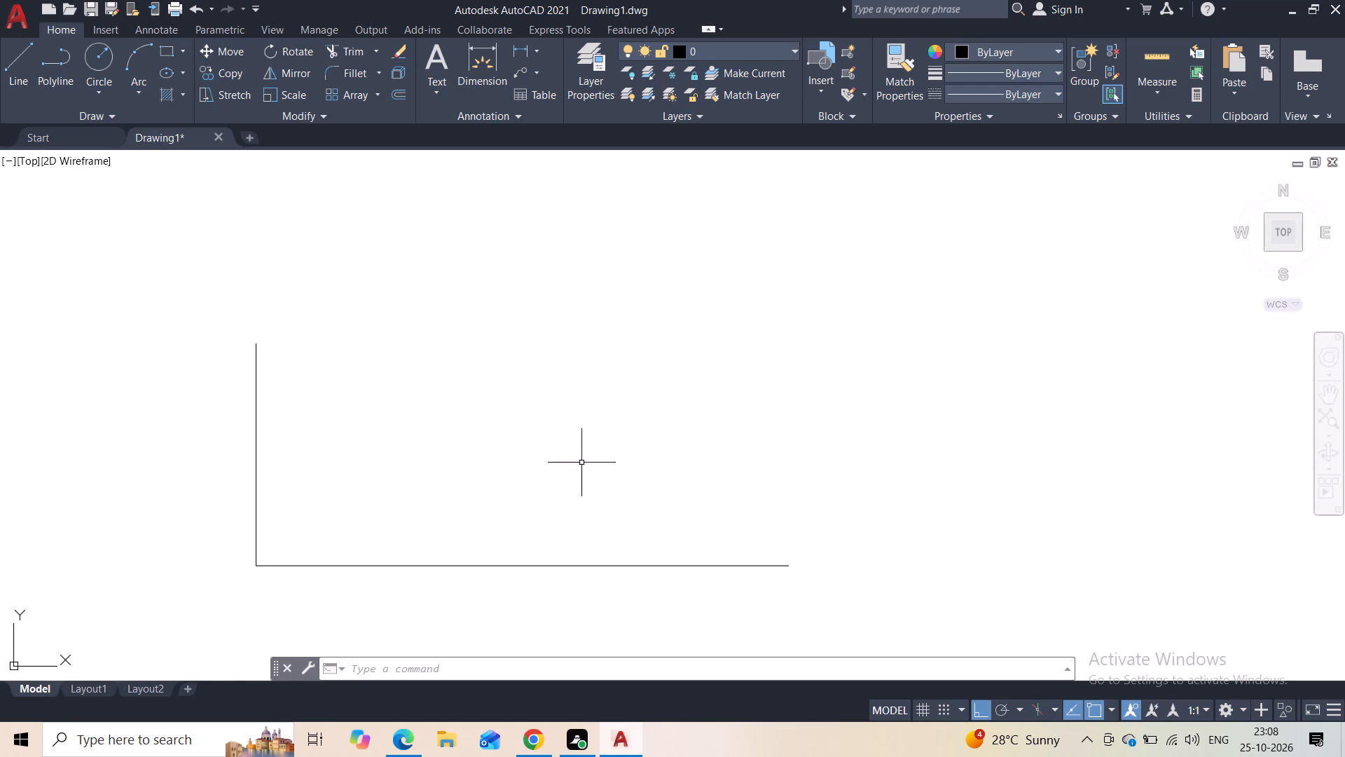
click(26, 74)
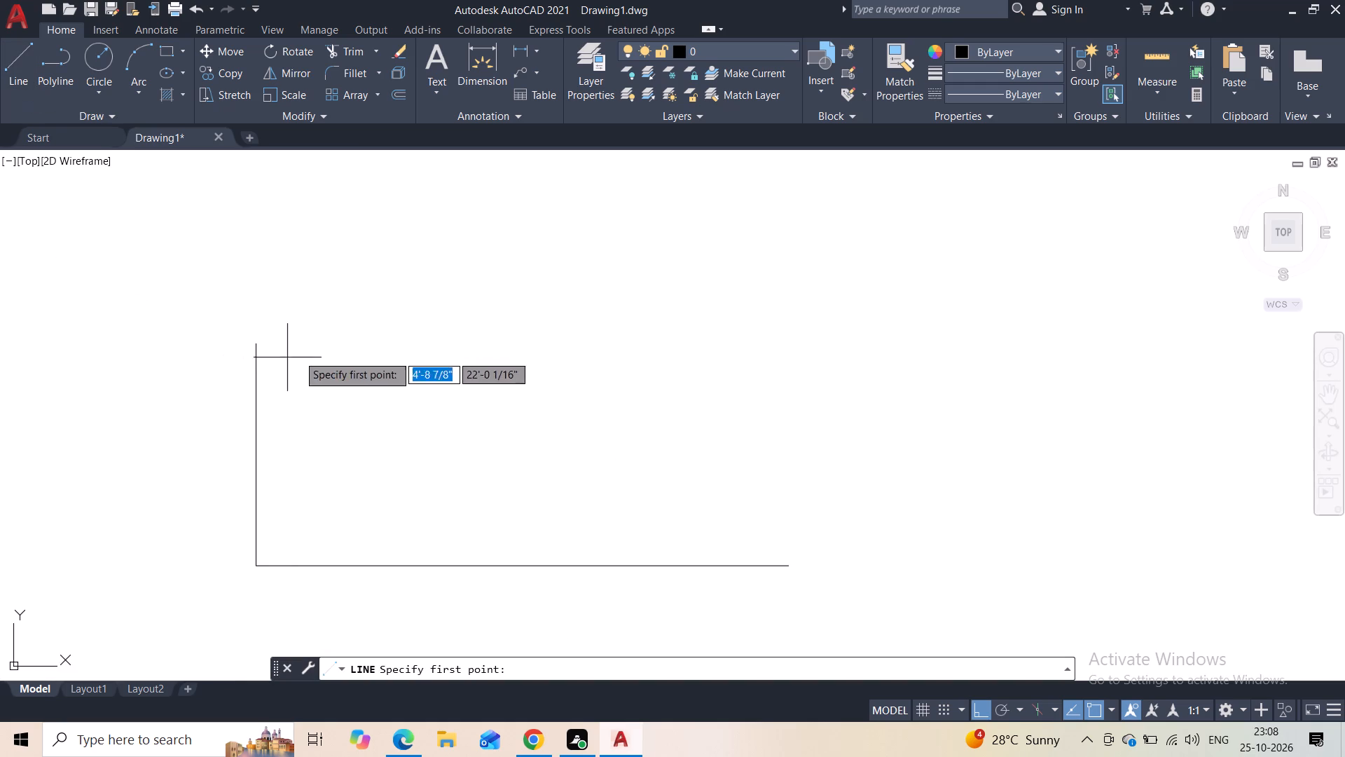
click(258, 341)
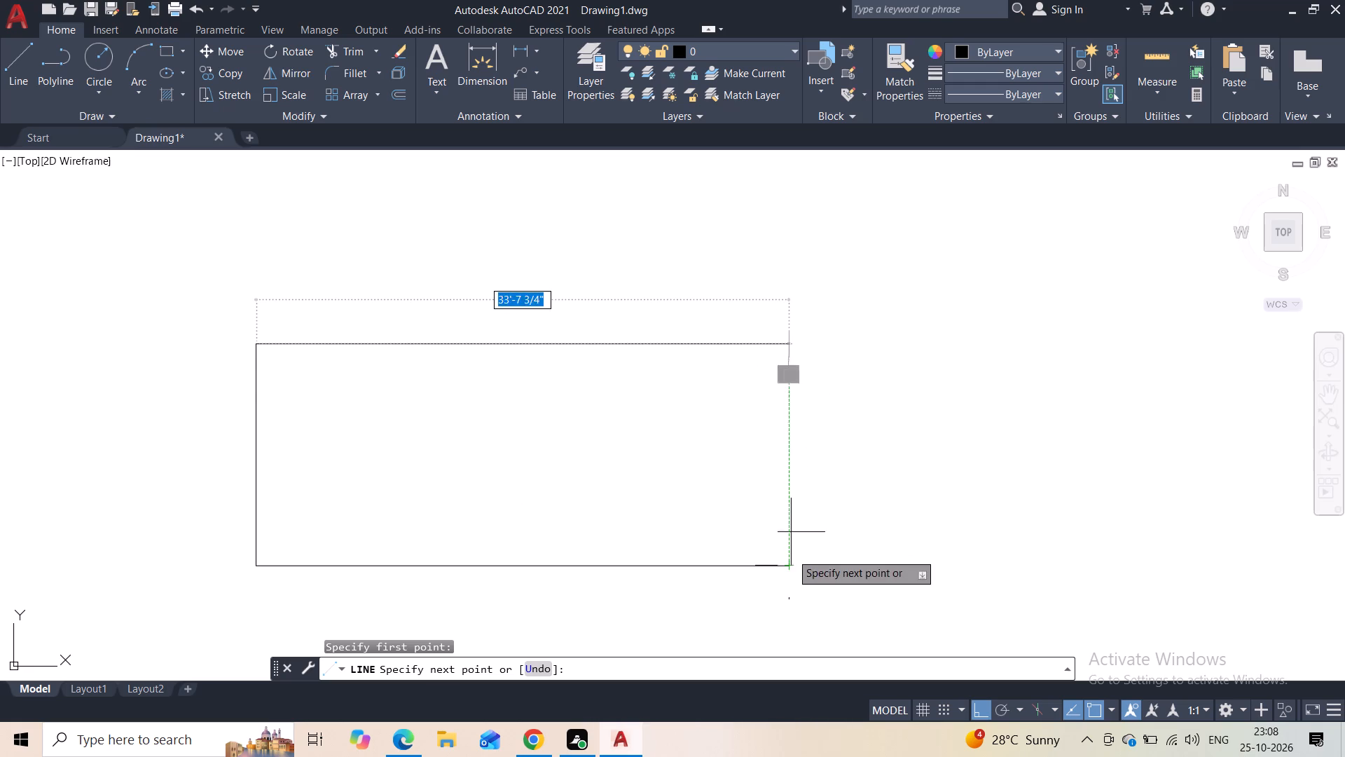
click(787, 346)
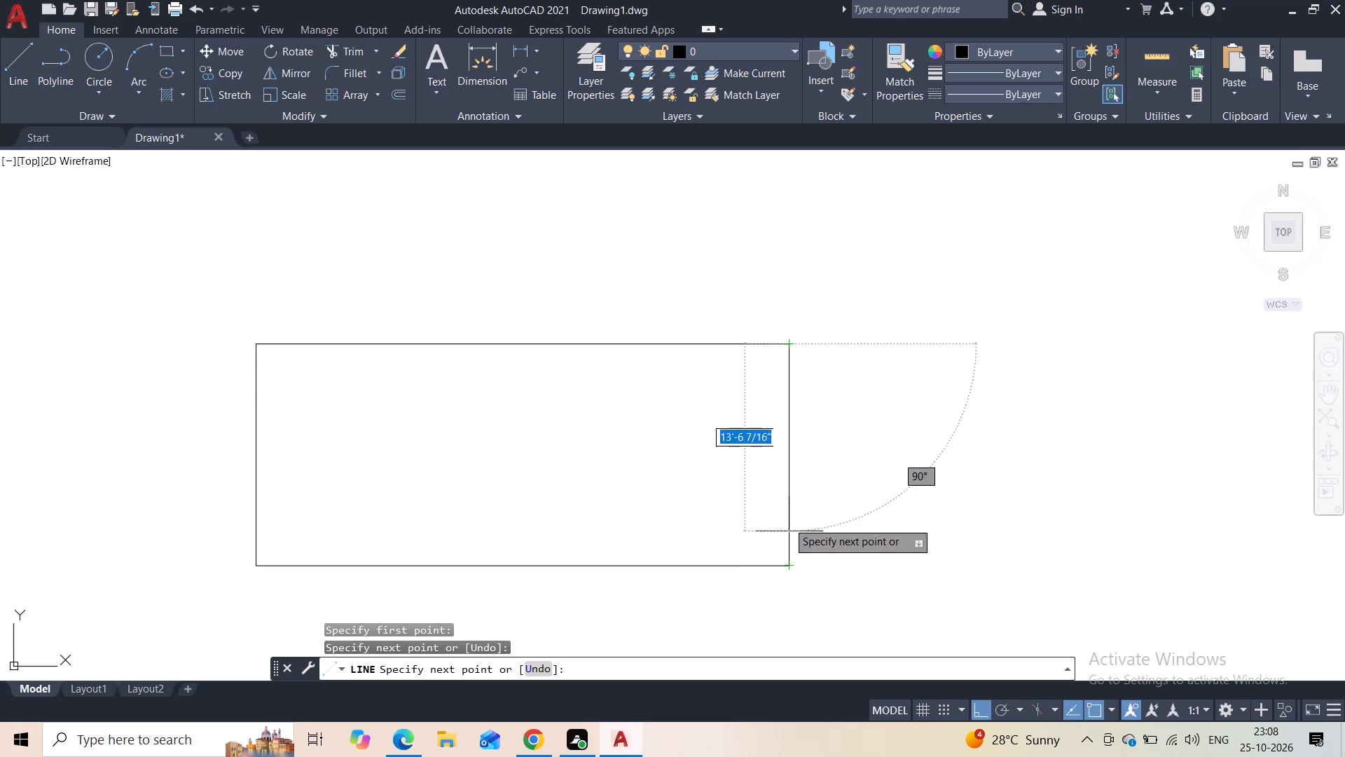
key(Escape)
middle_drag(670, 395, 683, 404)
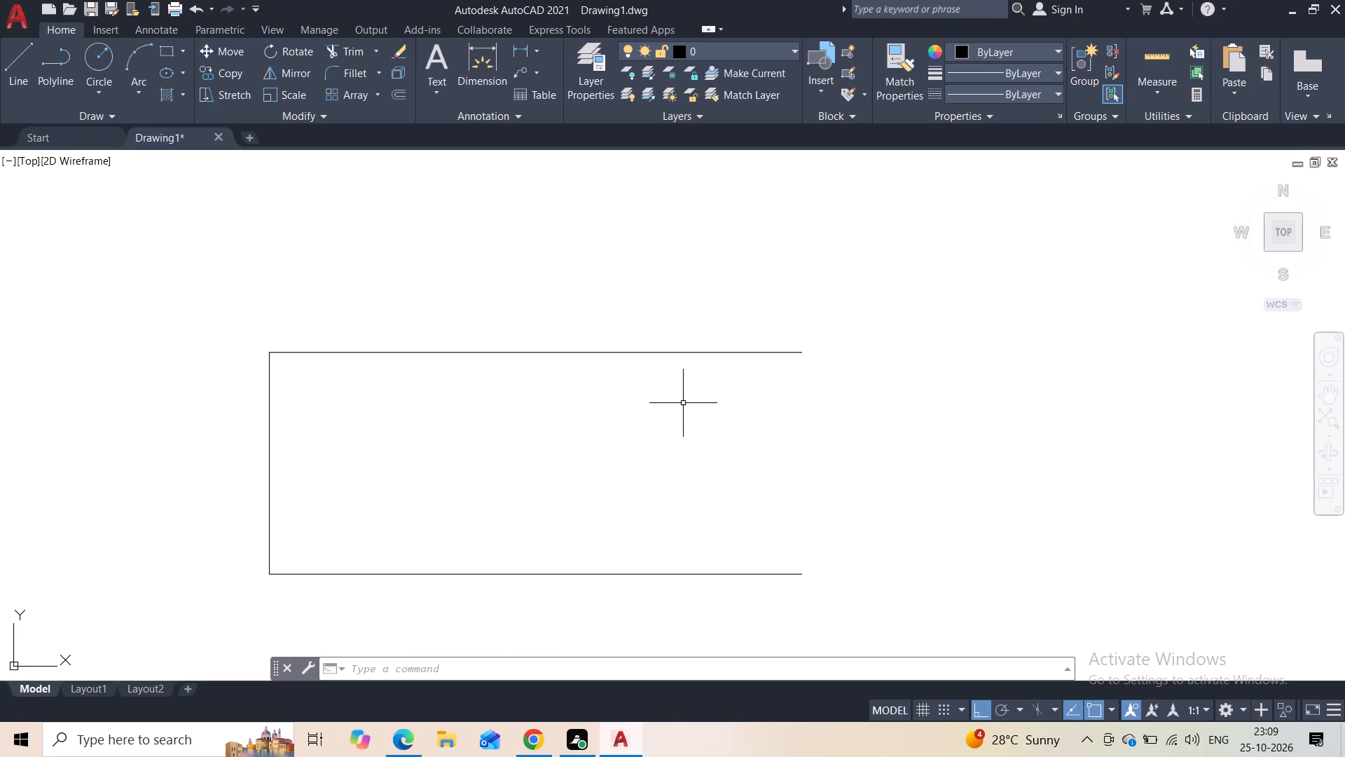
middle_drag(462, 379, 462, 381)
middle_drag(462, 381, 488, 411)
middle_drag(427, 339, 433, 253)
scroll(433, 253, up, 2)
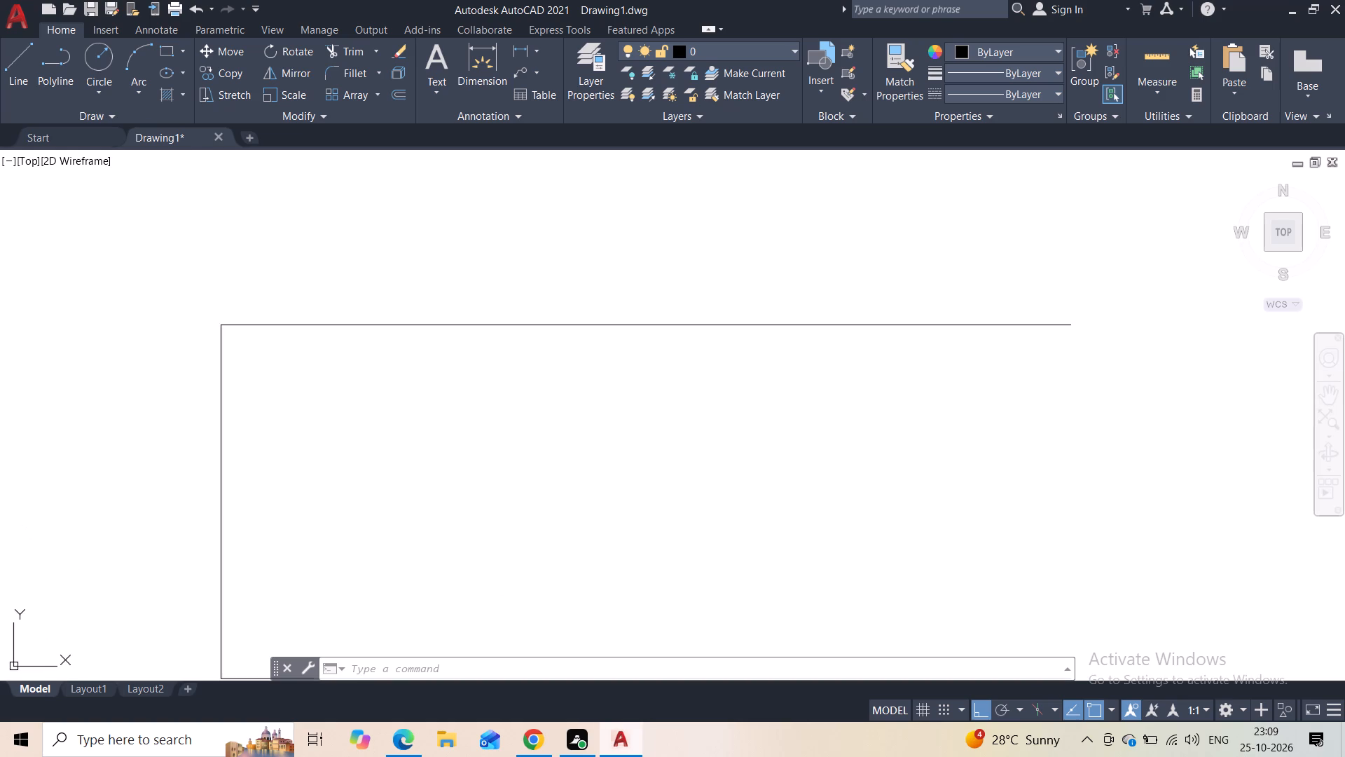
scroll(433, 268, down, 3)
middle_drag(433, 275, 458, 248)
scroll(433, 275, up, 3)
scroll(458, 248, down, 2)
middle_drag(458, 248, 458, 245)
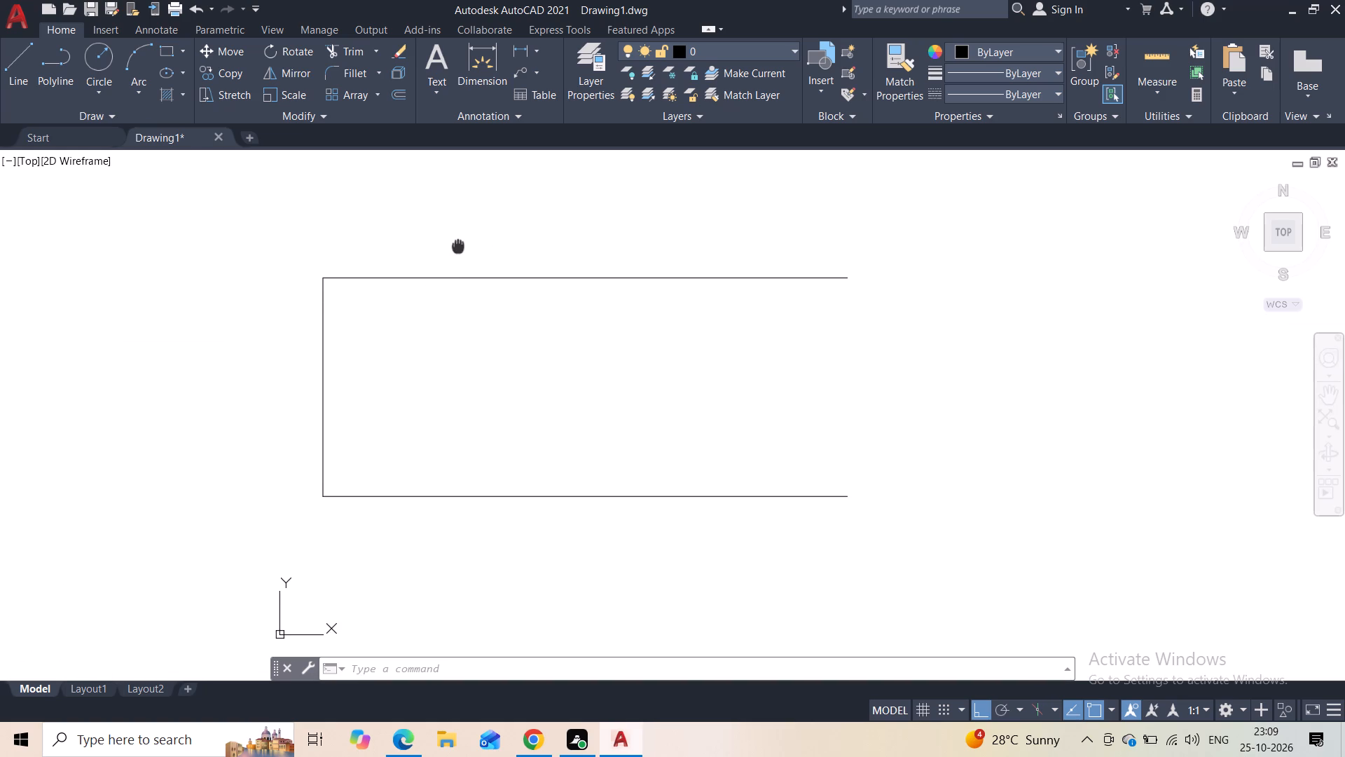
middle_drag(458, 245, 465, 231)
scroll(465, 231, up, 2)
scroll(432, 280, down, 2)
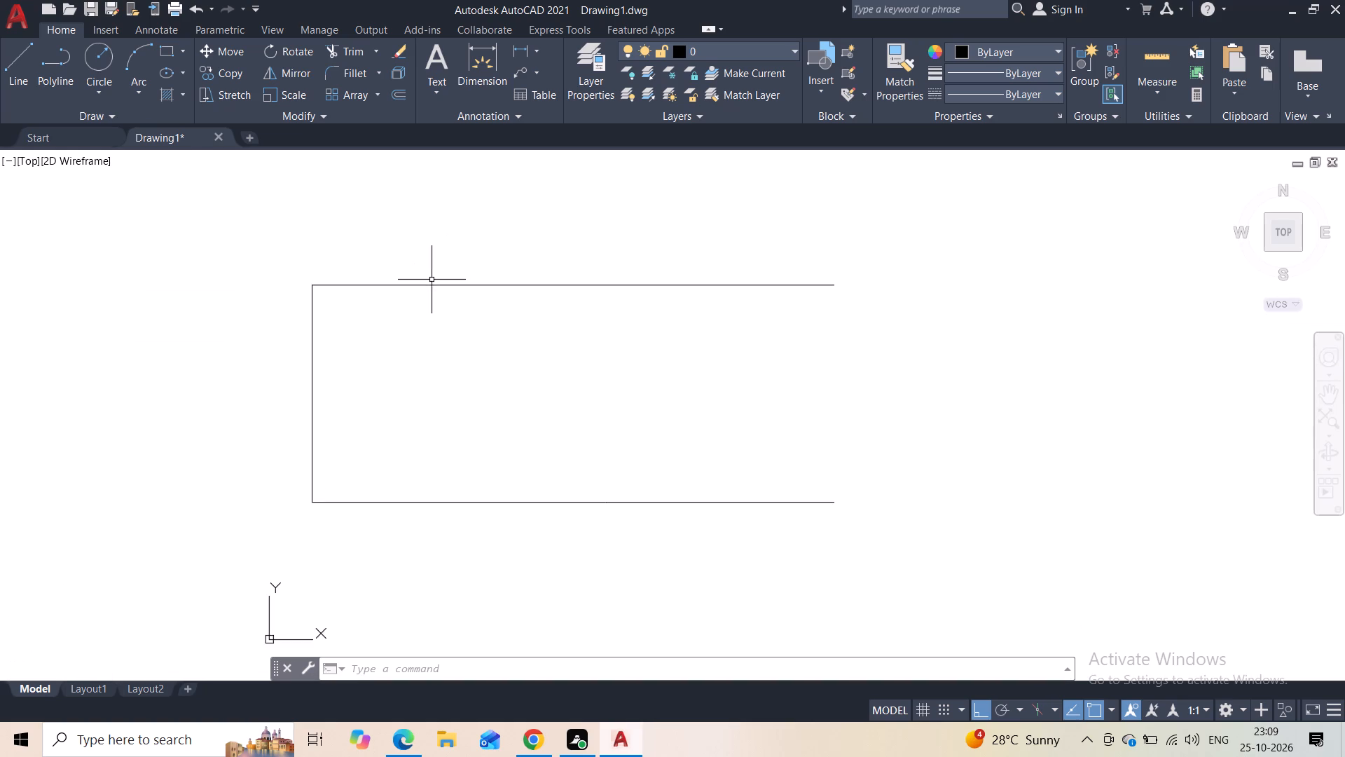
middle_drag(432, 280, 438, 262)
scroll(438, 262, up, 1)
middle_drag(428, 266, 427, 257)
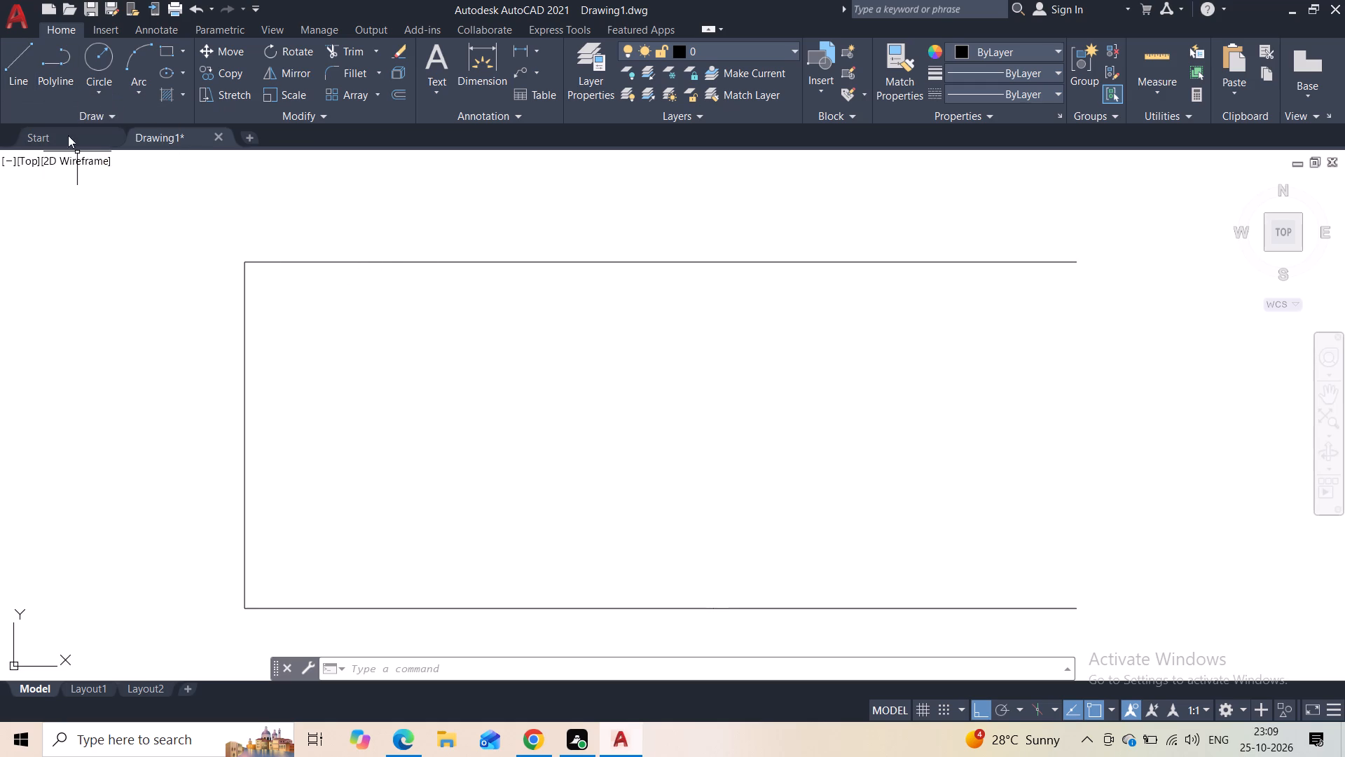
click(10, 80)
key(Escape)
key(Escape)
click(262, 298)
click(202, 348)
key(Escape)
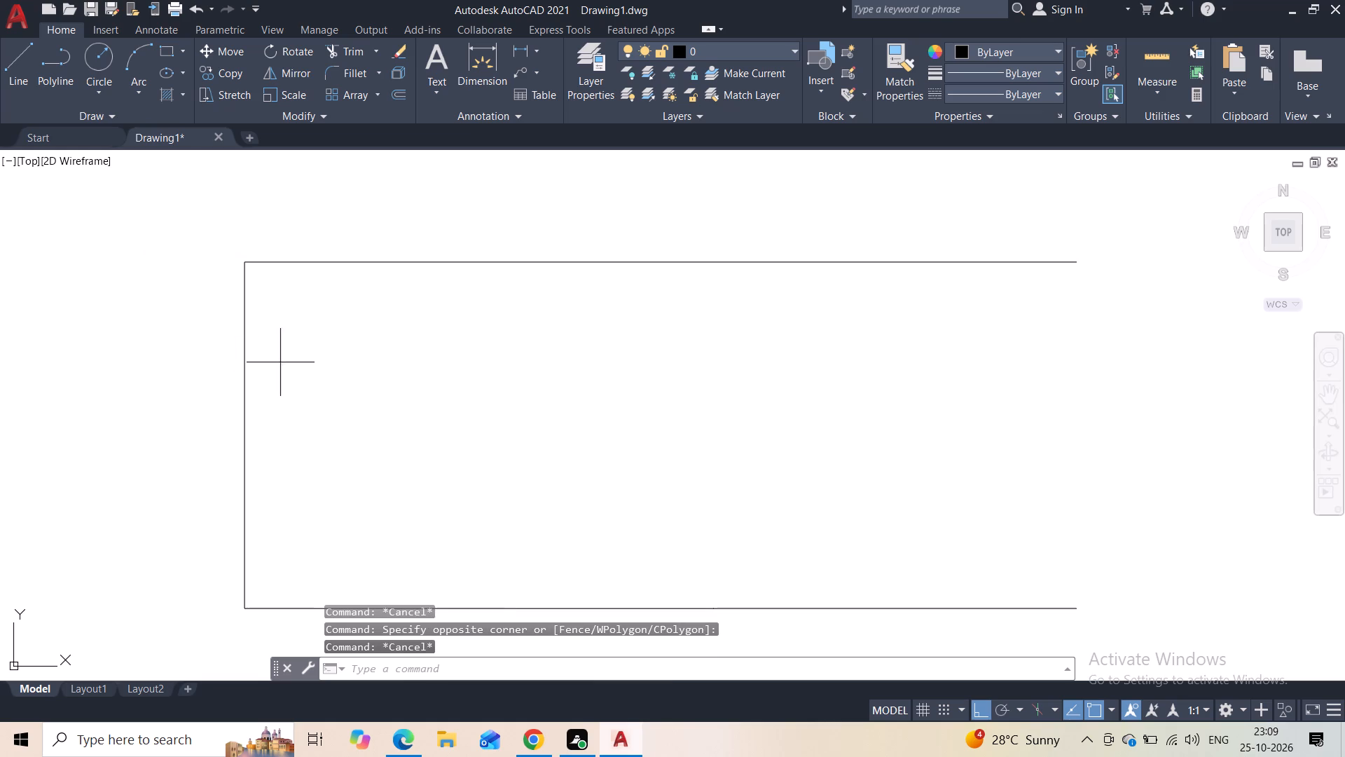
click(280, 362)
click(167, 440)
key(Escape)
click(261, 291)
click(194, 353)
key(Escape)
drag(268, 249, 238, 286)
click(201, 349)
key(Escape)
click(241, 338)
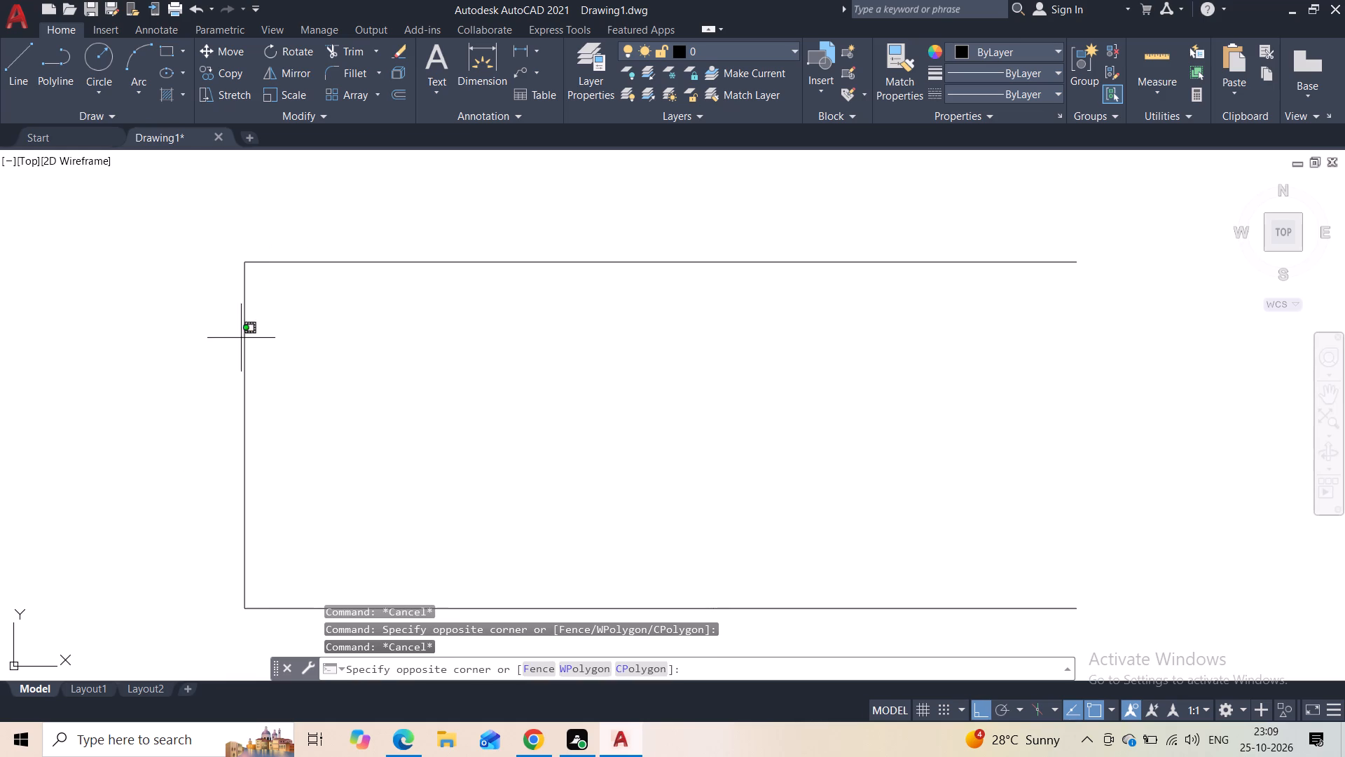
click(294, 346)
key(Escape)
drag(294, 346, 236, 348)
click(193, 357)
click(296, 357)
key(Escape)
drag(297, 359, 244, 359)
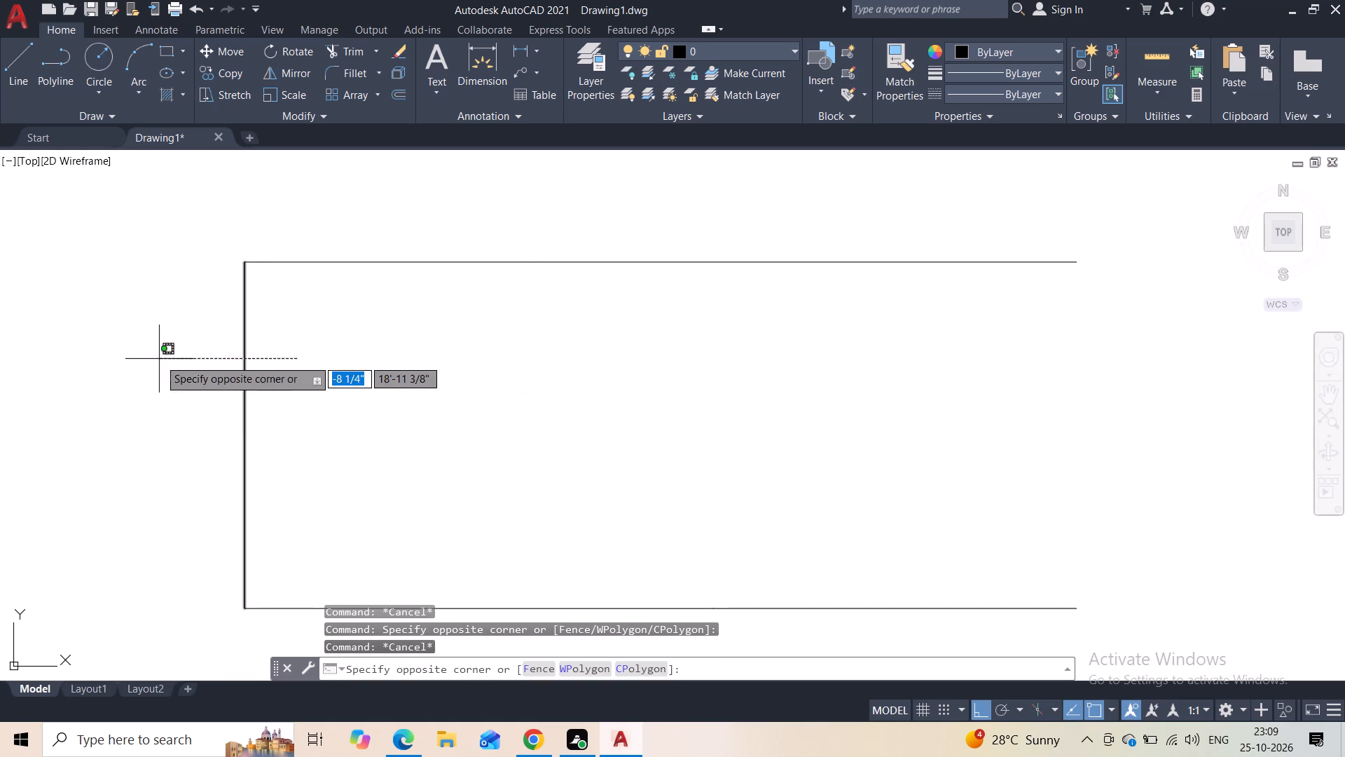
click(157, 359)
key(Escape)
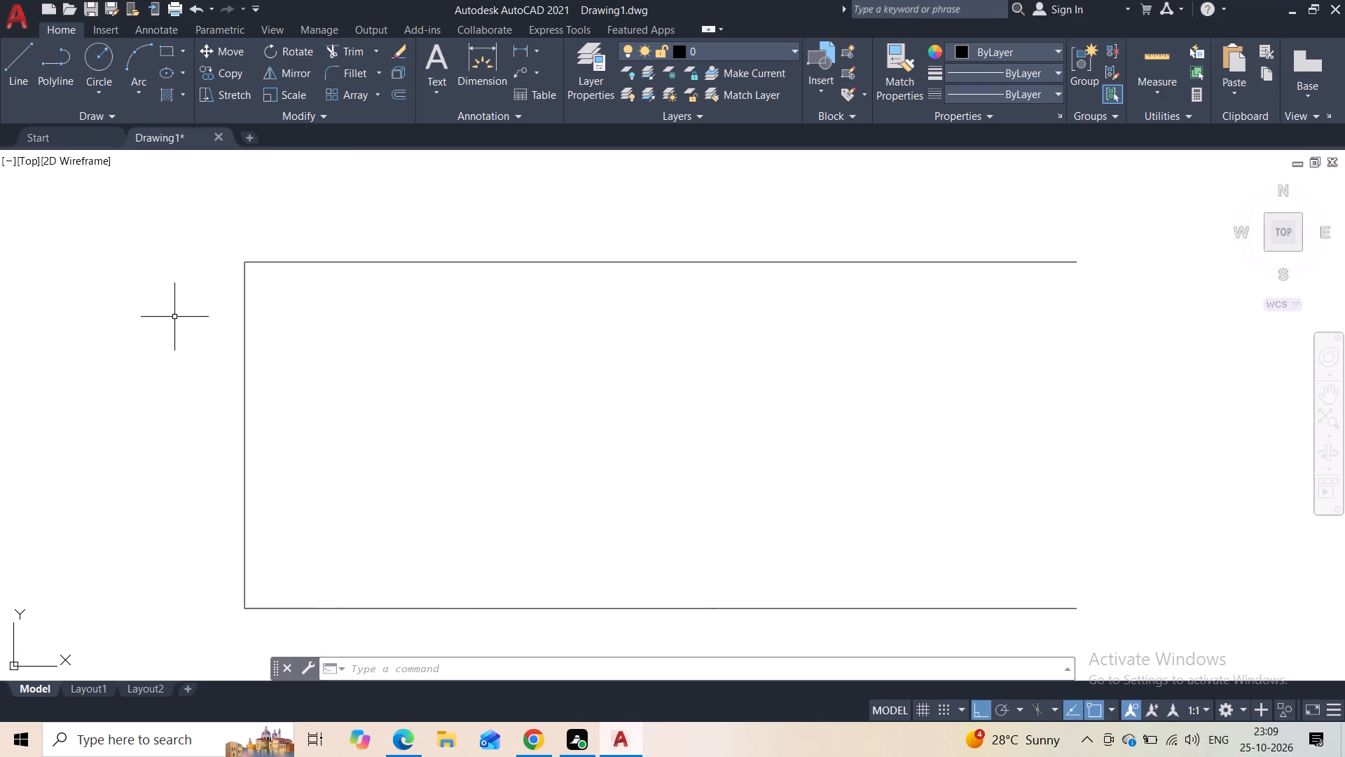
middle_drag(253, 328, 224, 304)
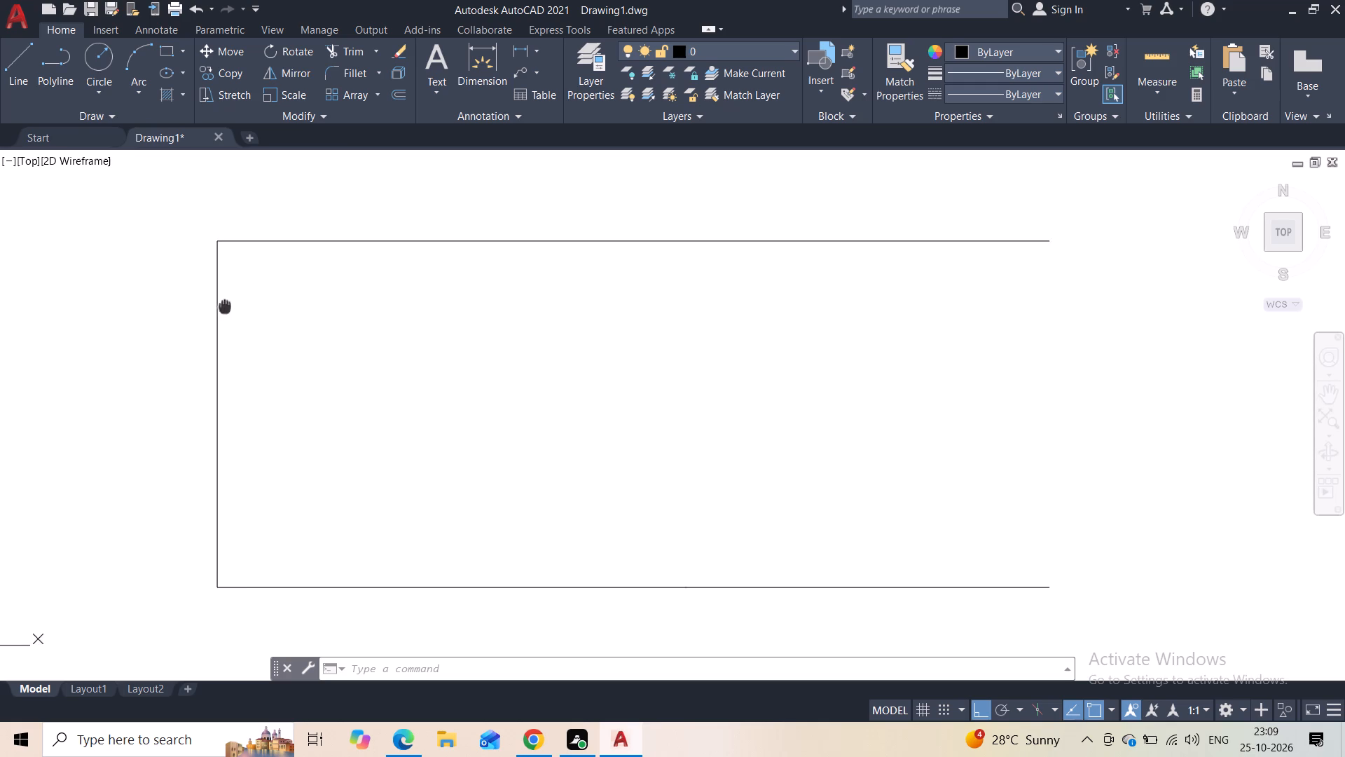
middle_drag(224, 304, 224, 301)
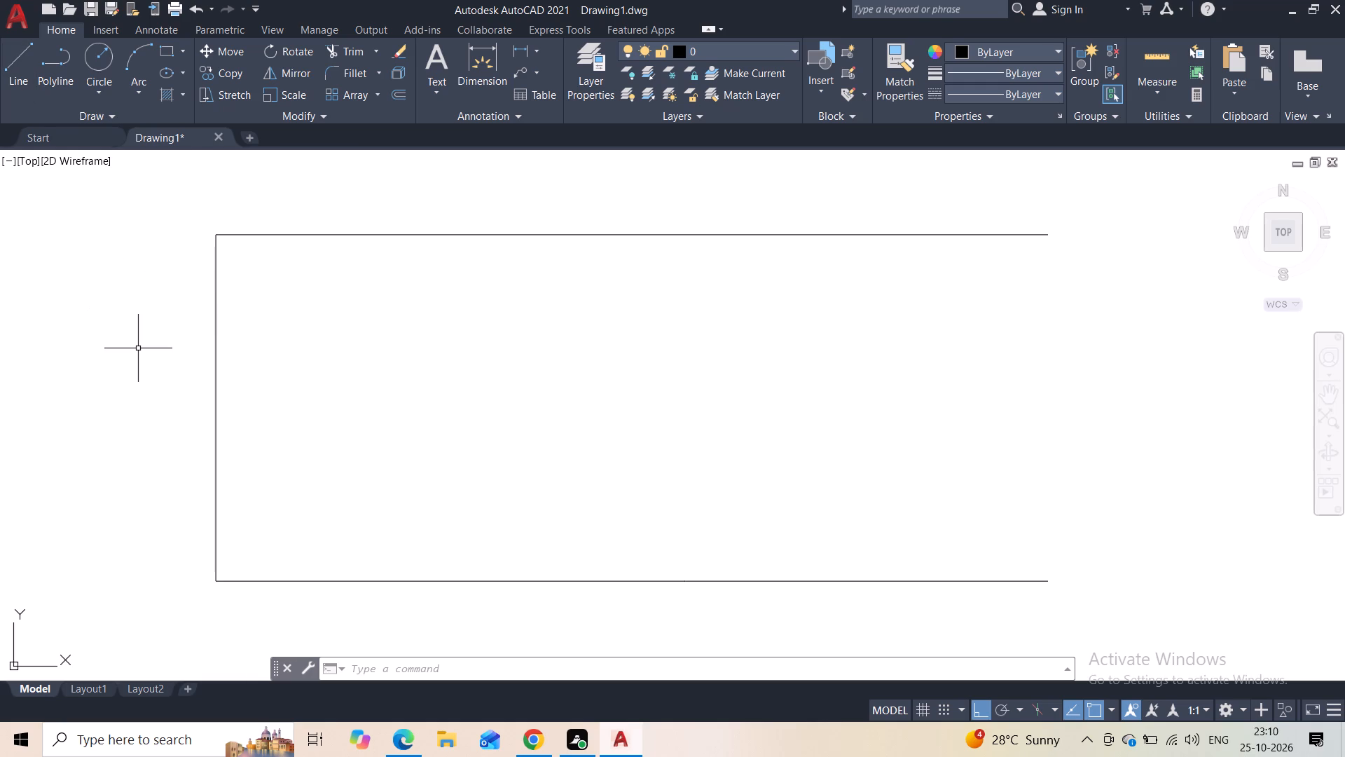
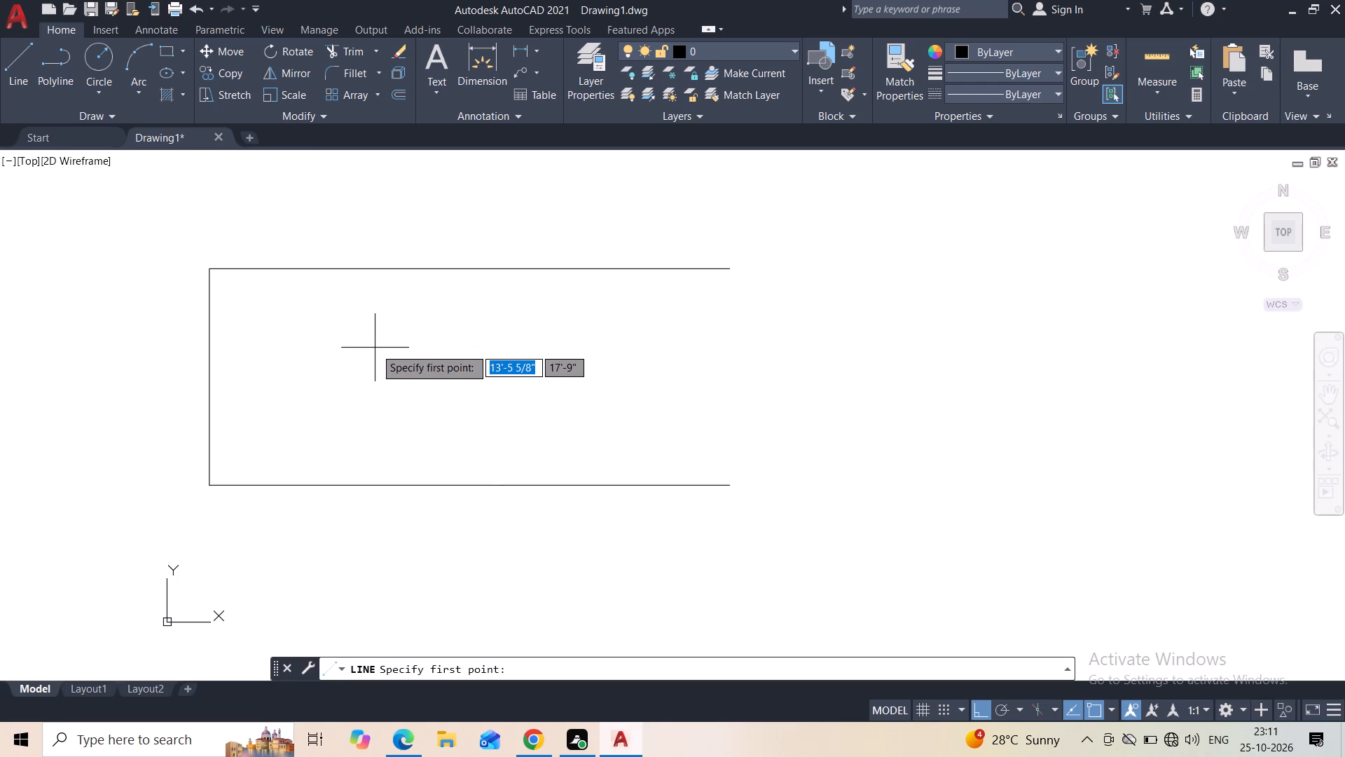
Delete both segments of the horizontal base line.
key(Escape)
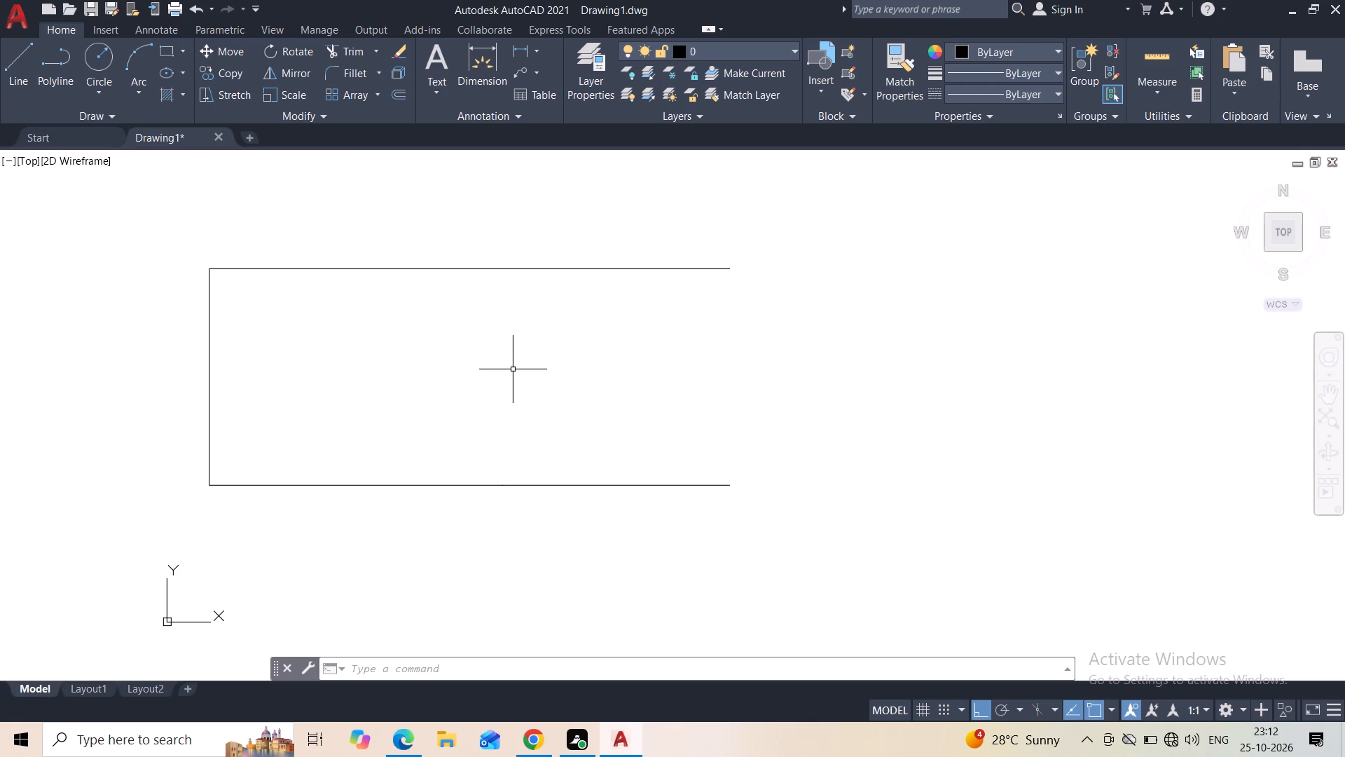
click(29, 71)
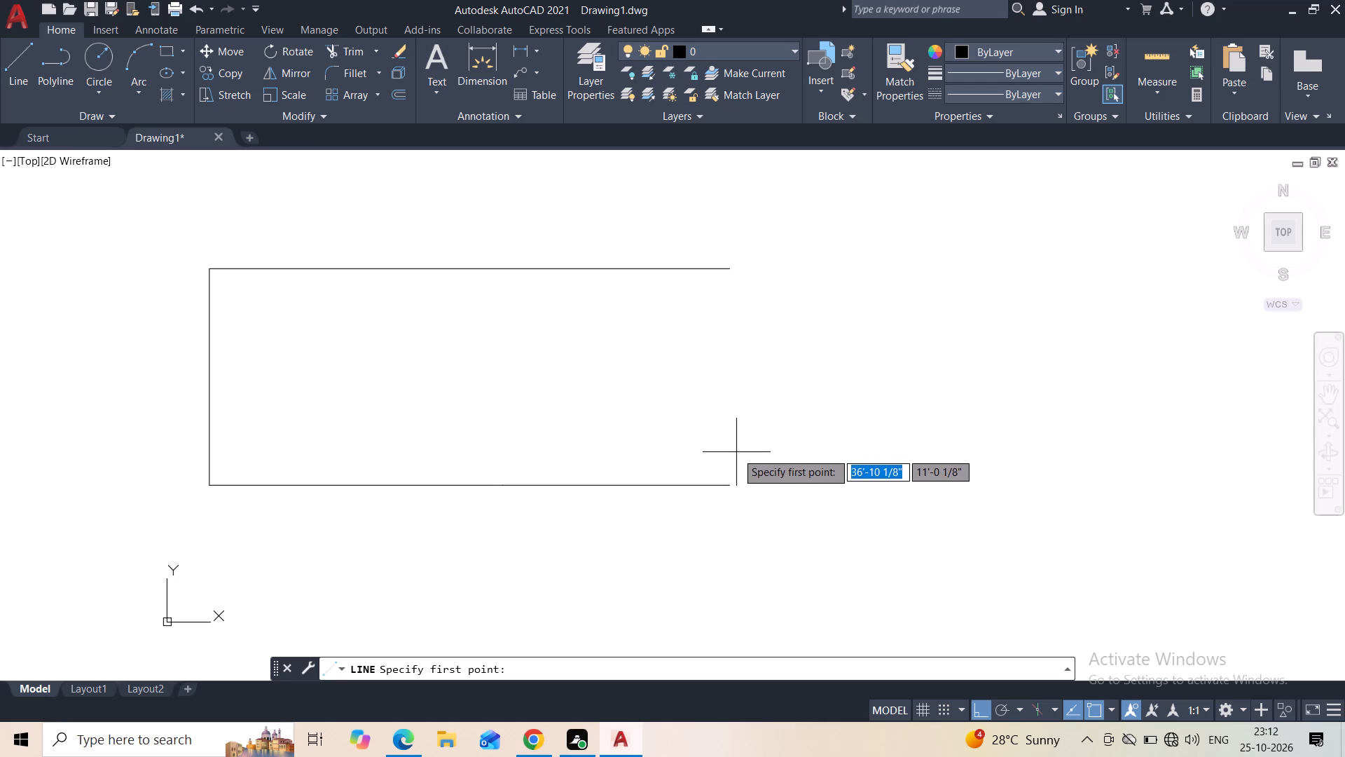
key(Escape)
click(735, 455)
click(691, 496)
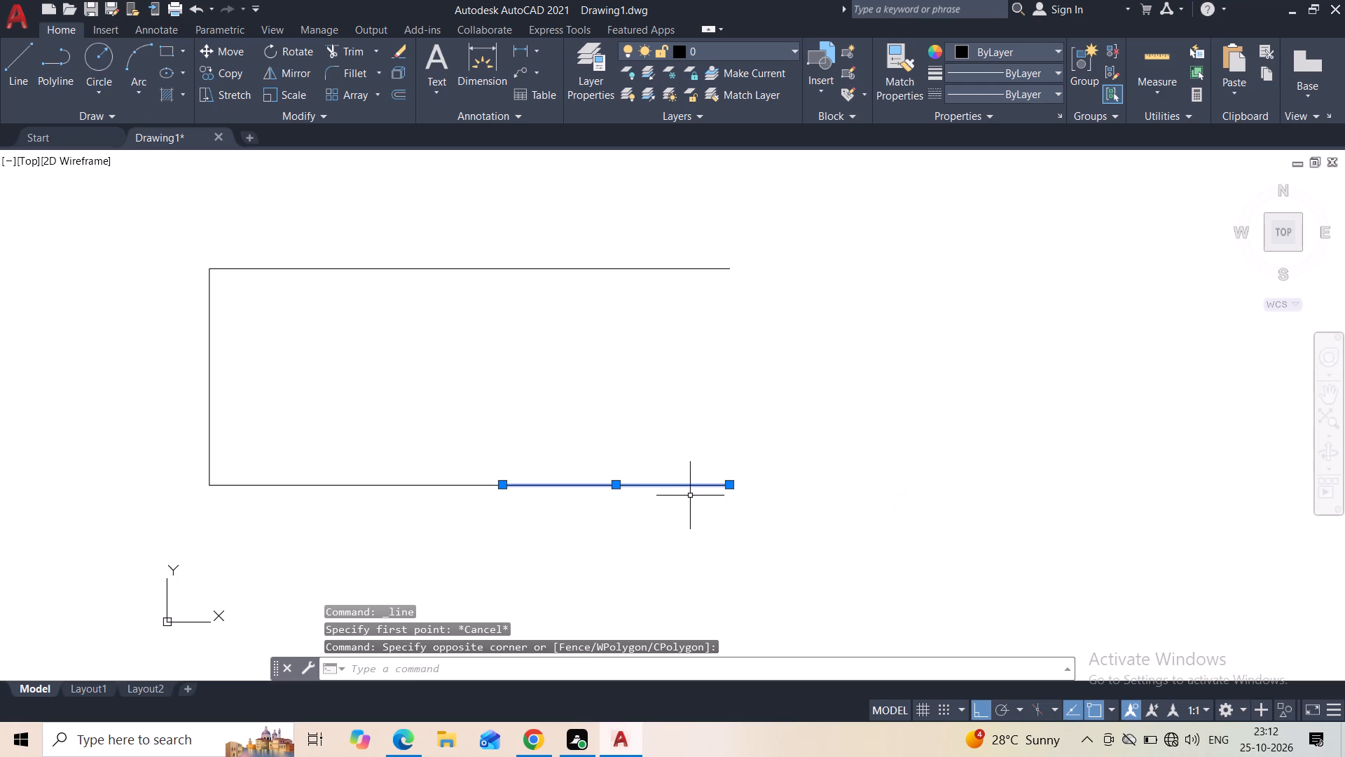
click(499, 480)
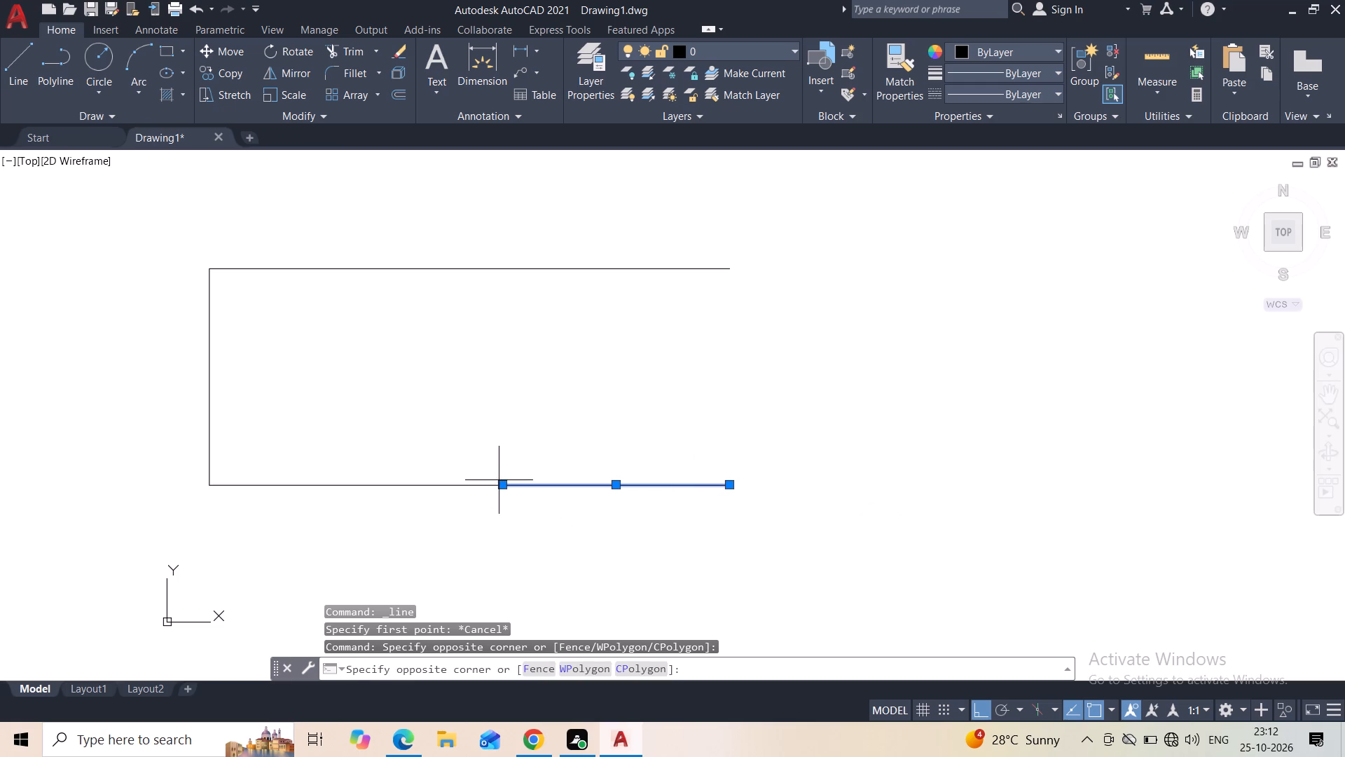
click(494, 491)
key(Delete)
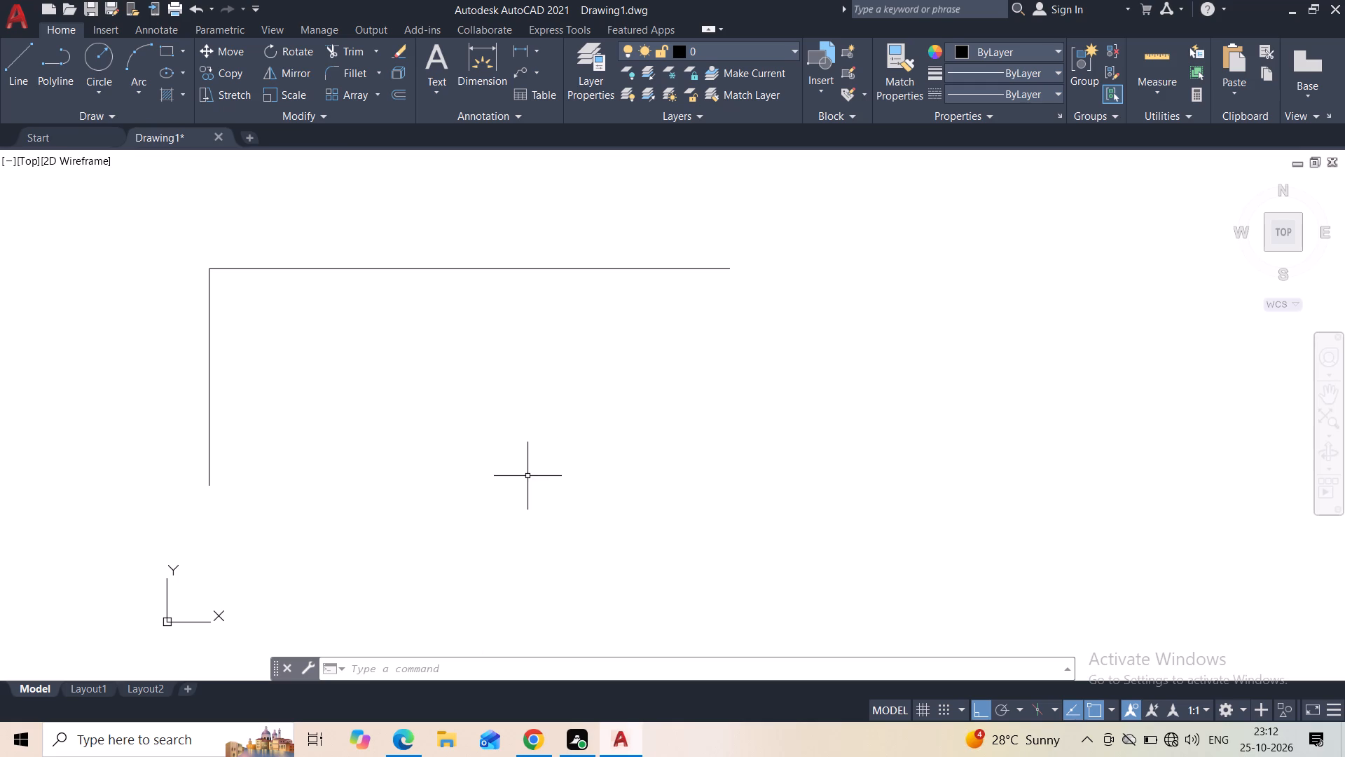
Draw a vertical line about 14' long down from the top line's right end, level with the left vertical's lower end.
middle_drag(532, 354, 415, 299)
click(39, 74)
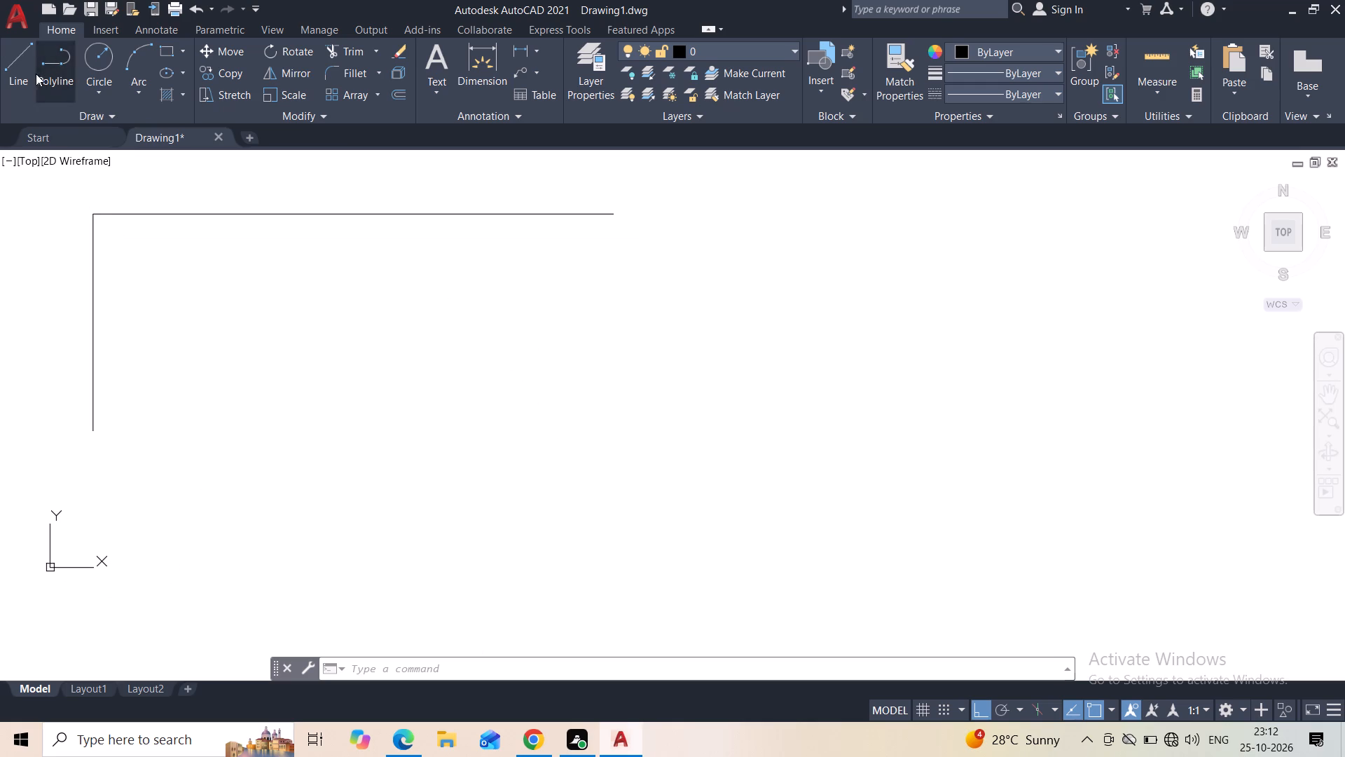
click(21, 69)
click(614, 216)
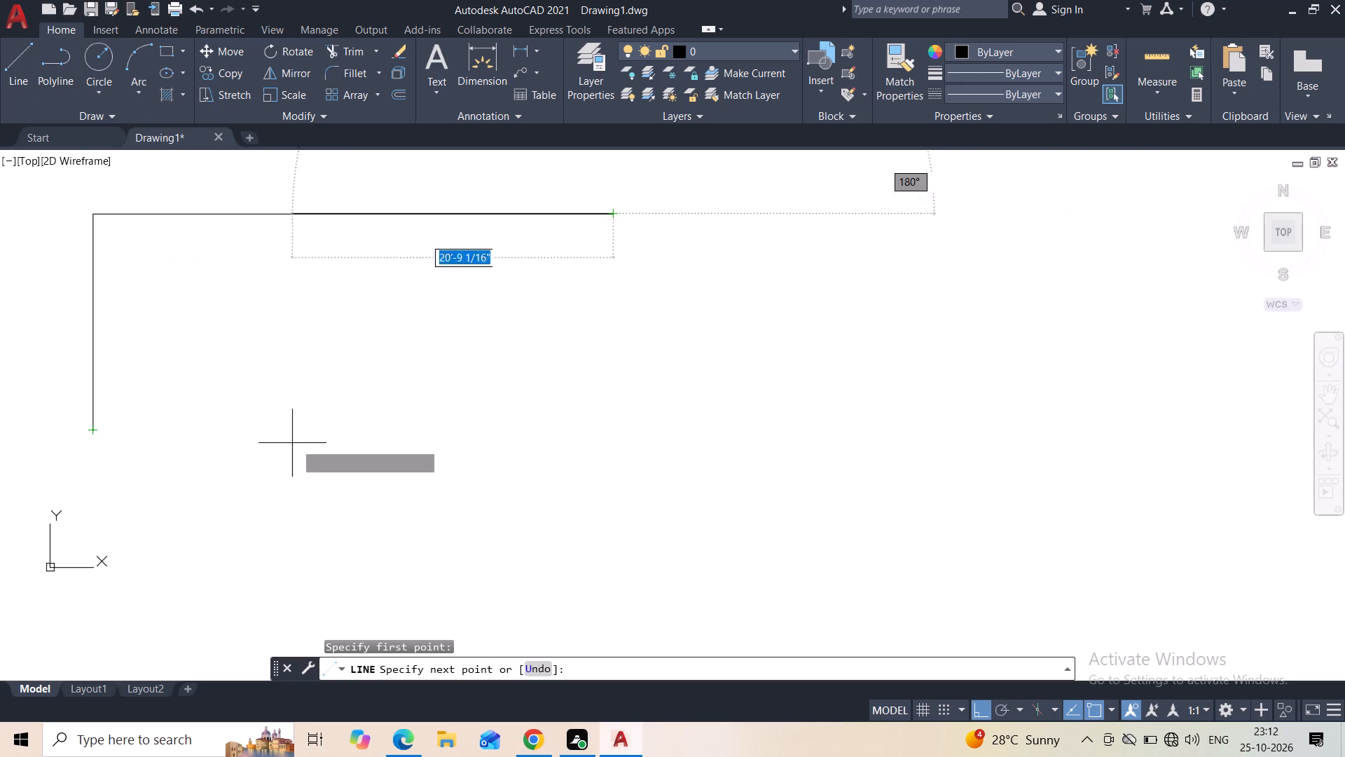
click(605, 429)
key(Escape)
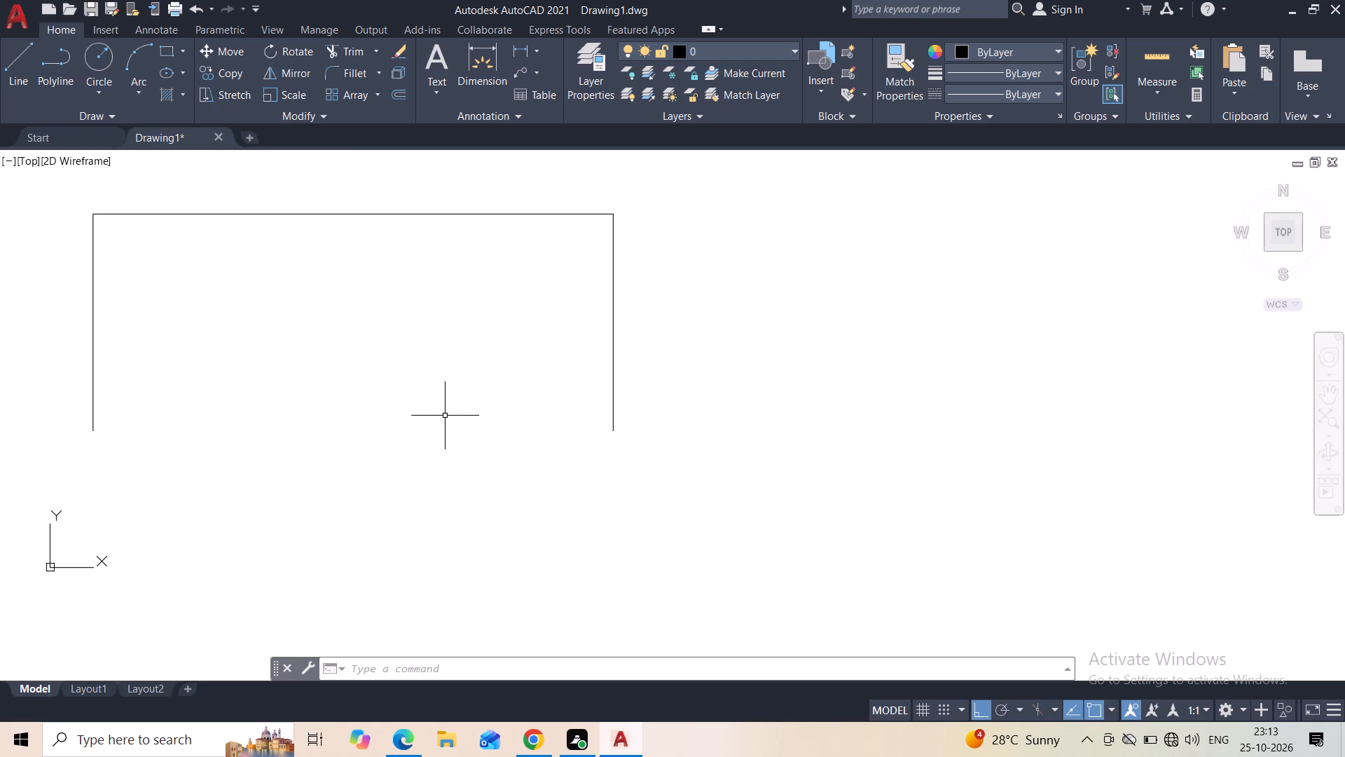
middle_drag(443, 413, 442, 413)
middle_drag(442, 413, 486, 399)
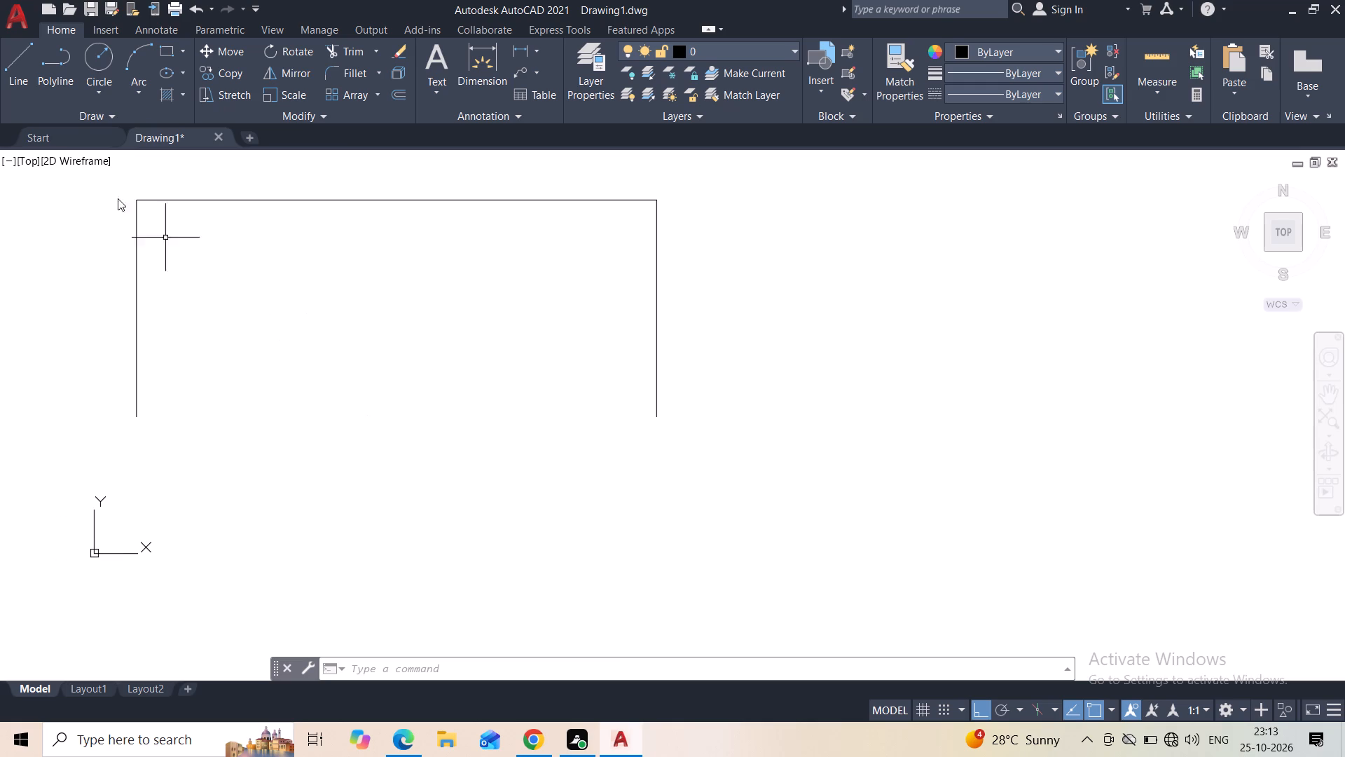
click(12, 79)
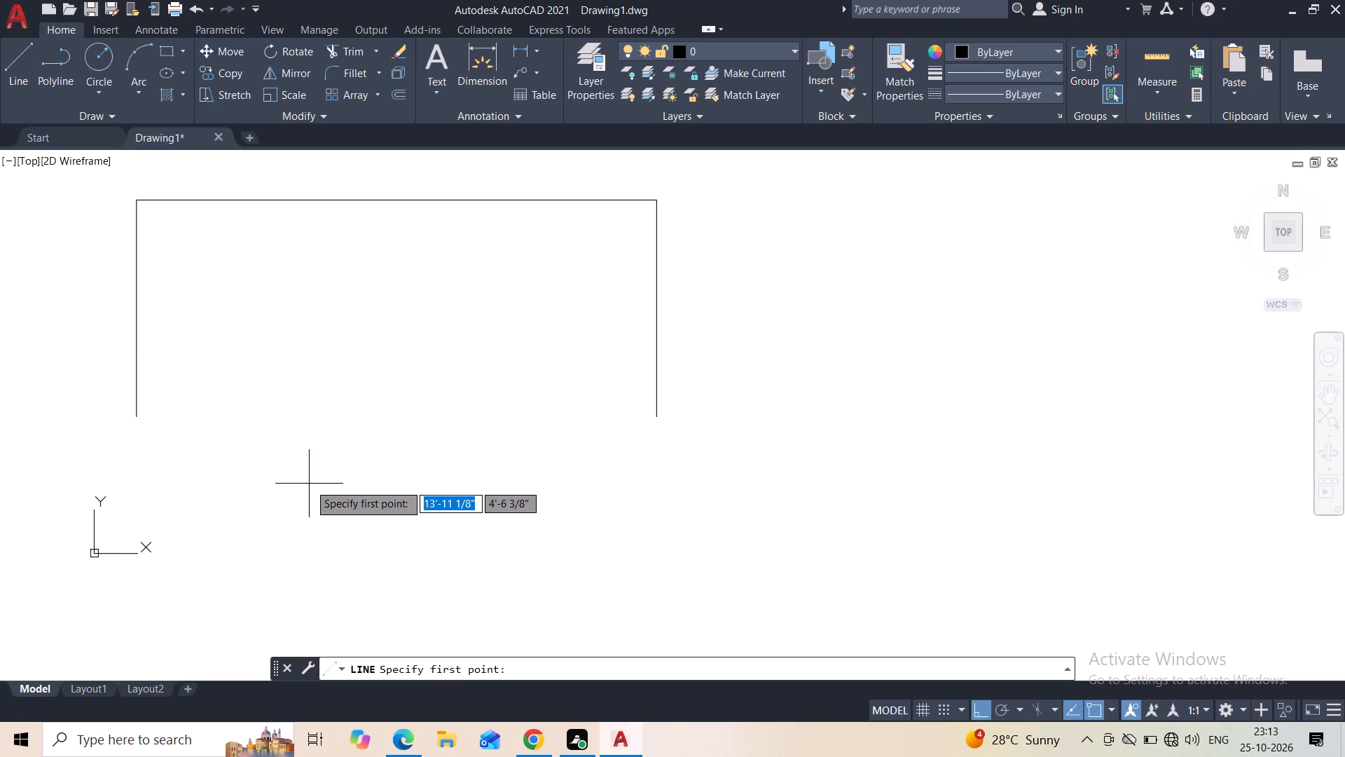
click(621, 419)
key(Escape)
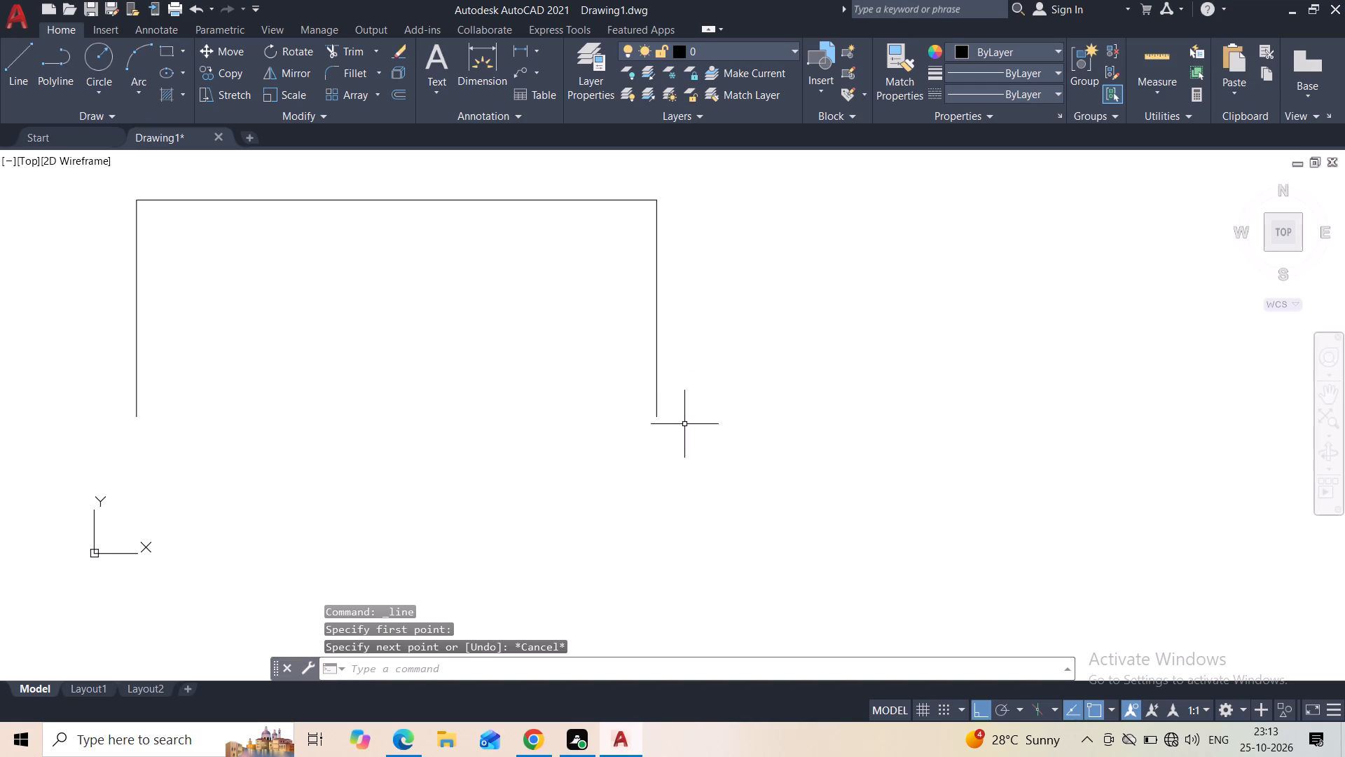
Draw horizontal lines from the right vertical's lower end, about 2'-2" to the left and a longer one to the right.
key(space)
click(652, 418)
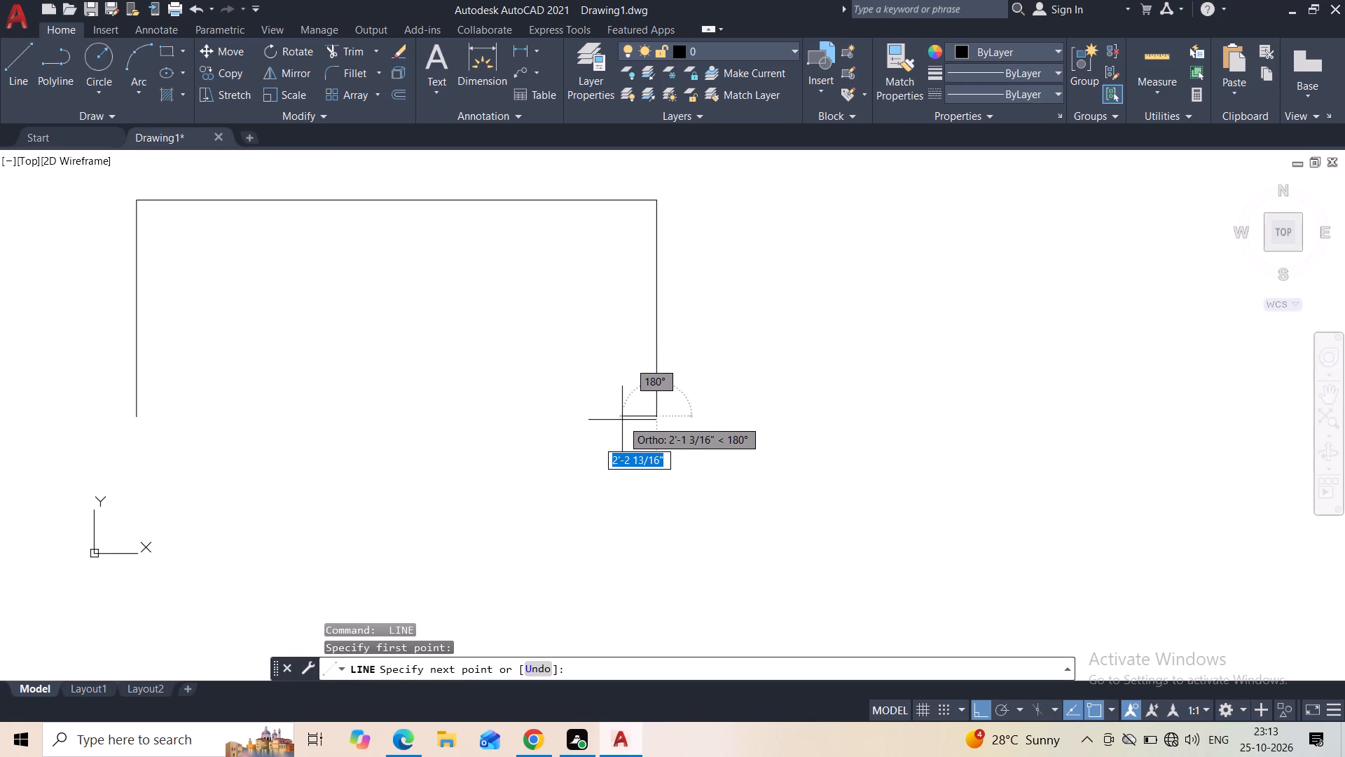
click(622, 420)
key(Escape)
key(space)
click(654, 416)
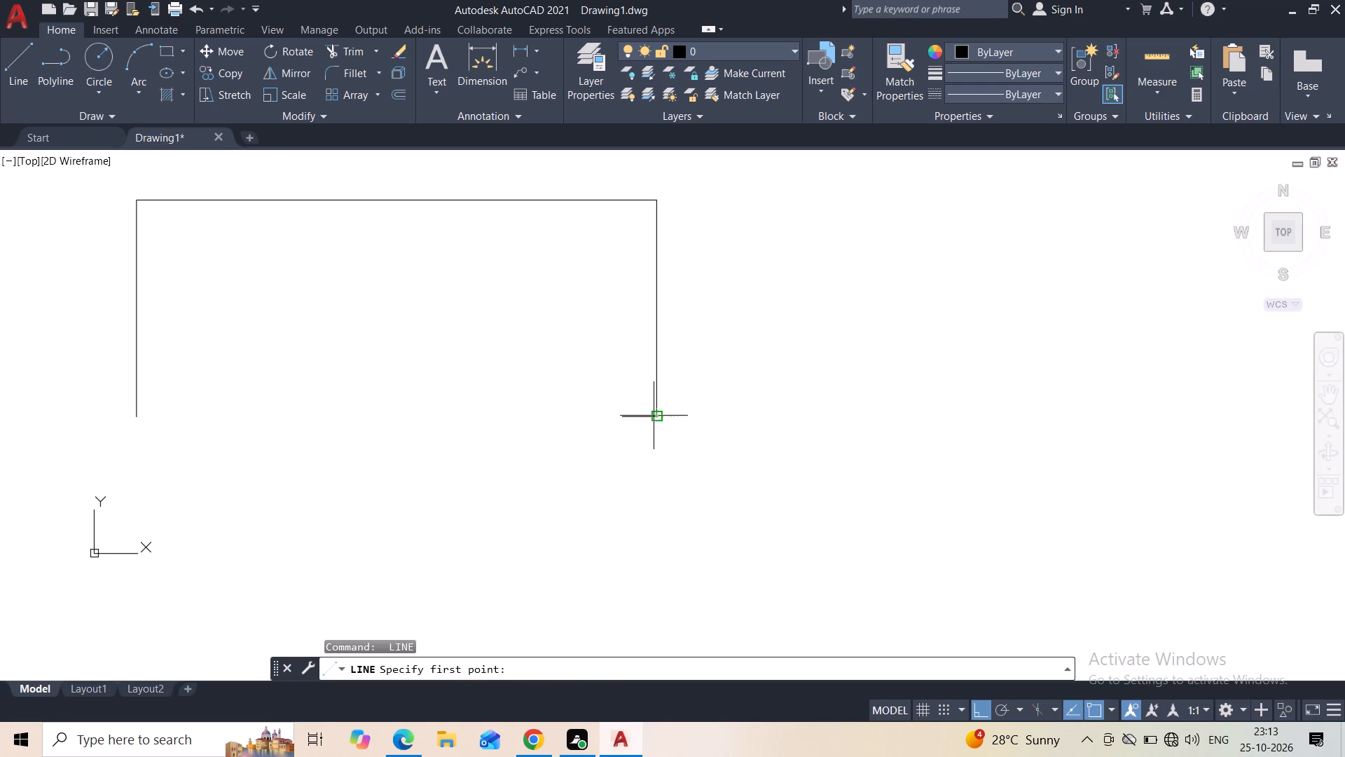
click(735, 411)
key(Escape)
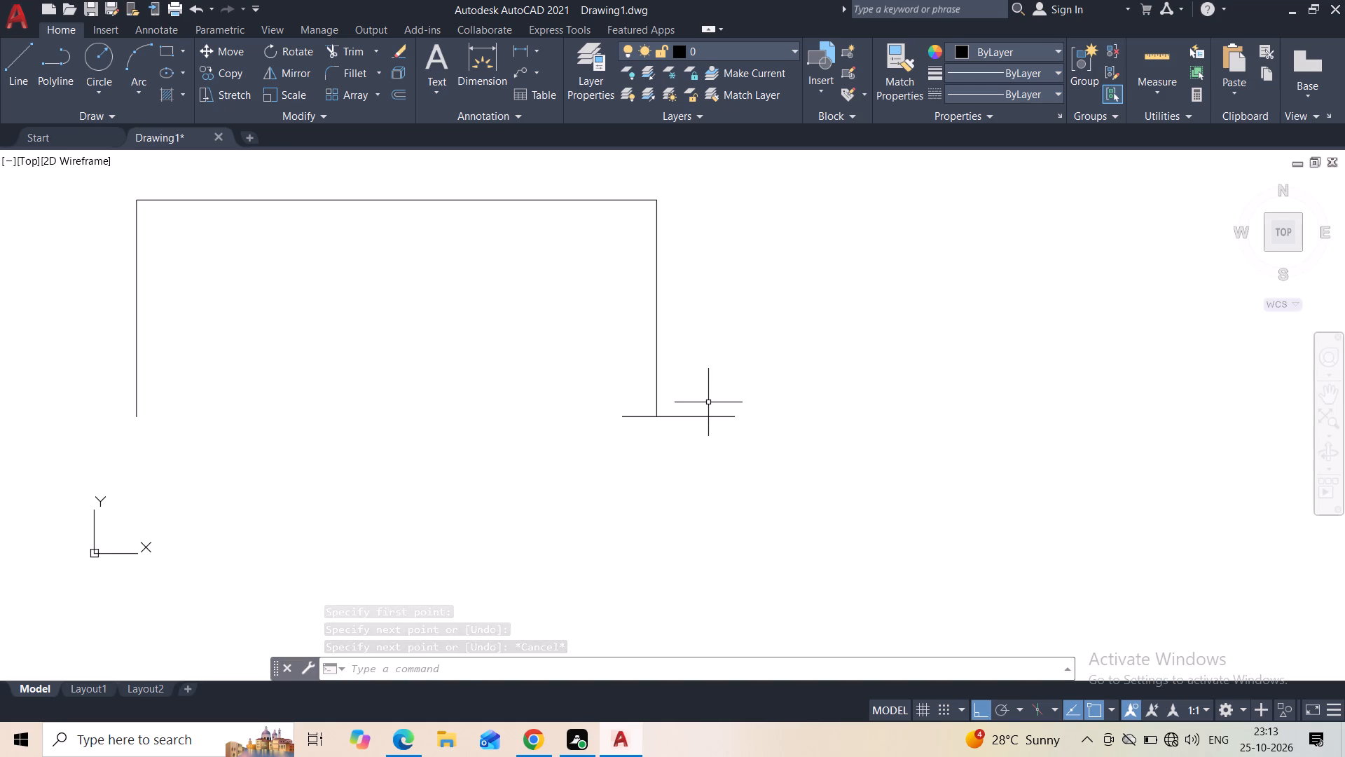
Draw a short vertical line down from the left end of the new horizontal ledge.
key(space)
click(625, 416)
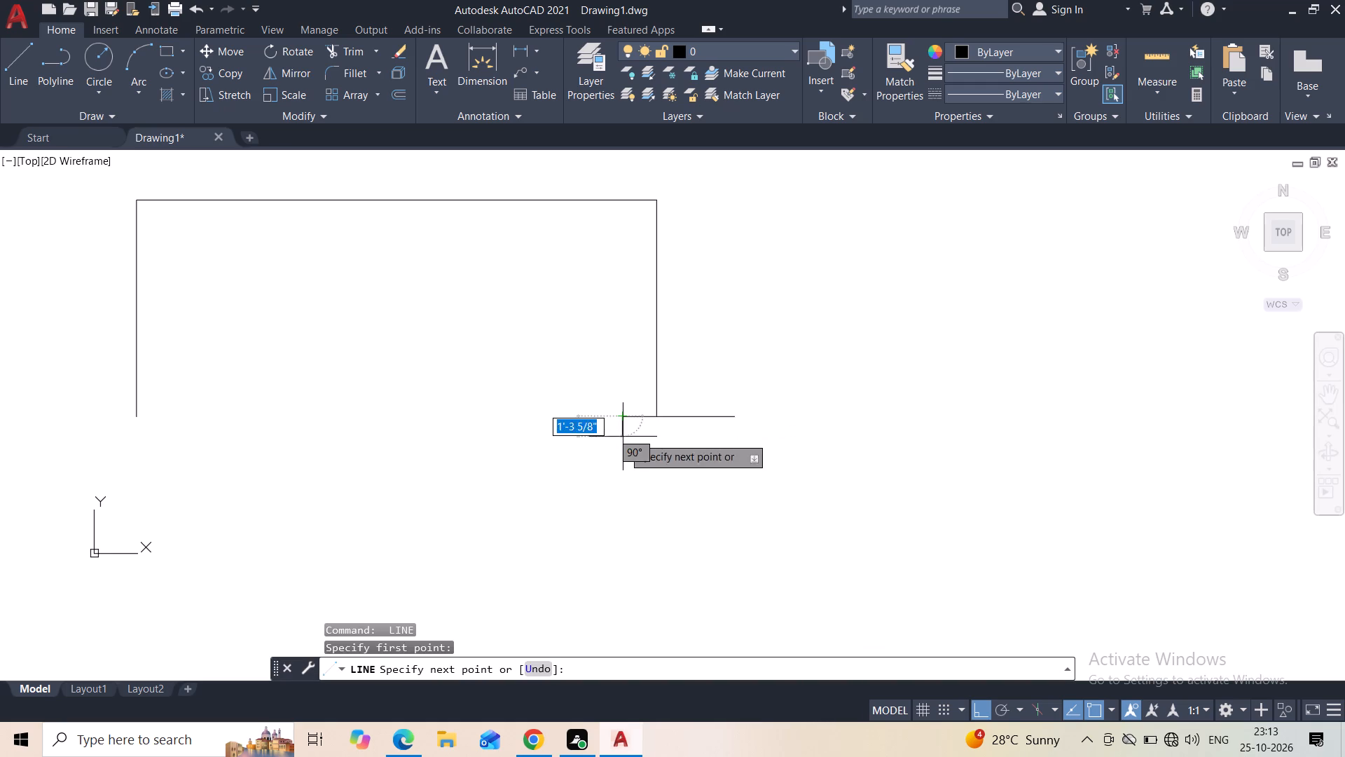
click(621, 440)
key(Escape)
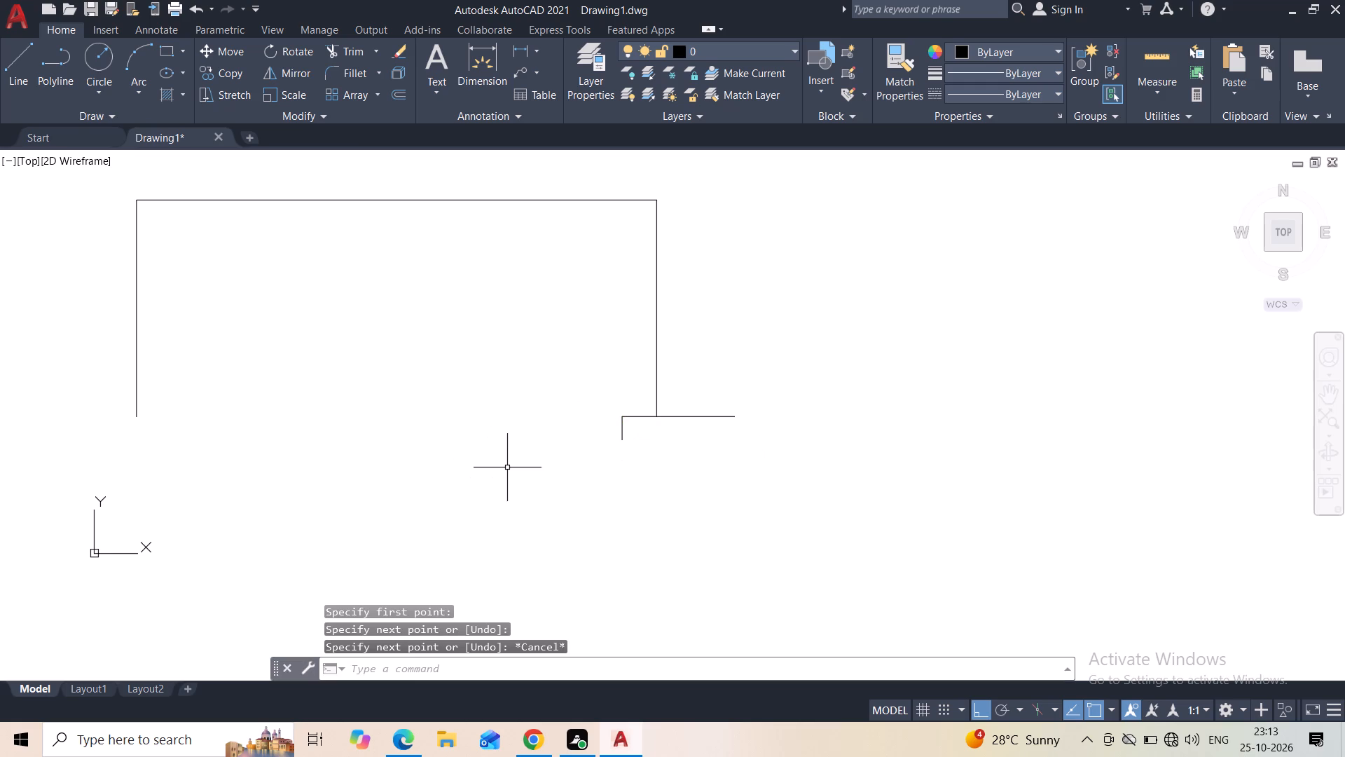
Draw a two-segment horizontal line leftward from the short vertical's lower end, about 10'-7" long overall.
key(space)
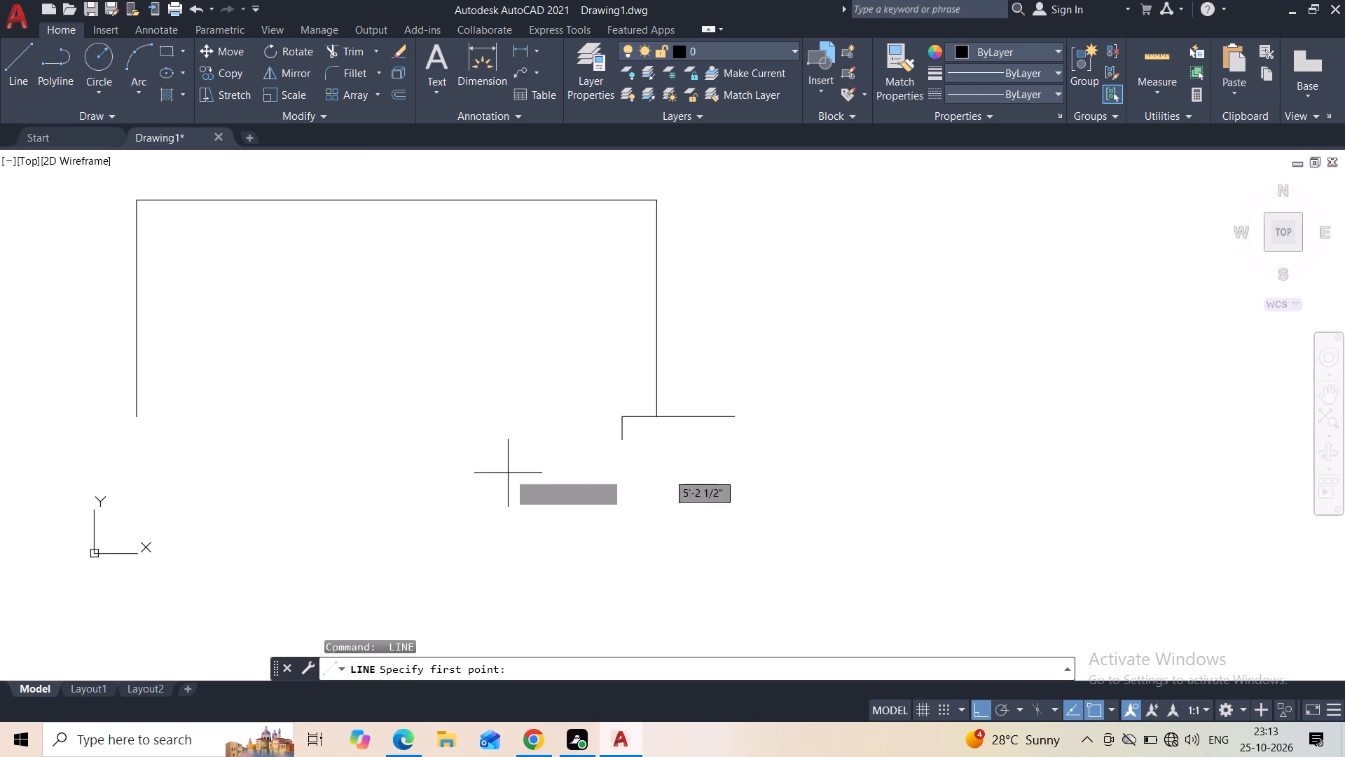
click(621, 444)
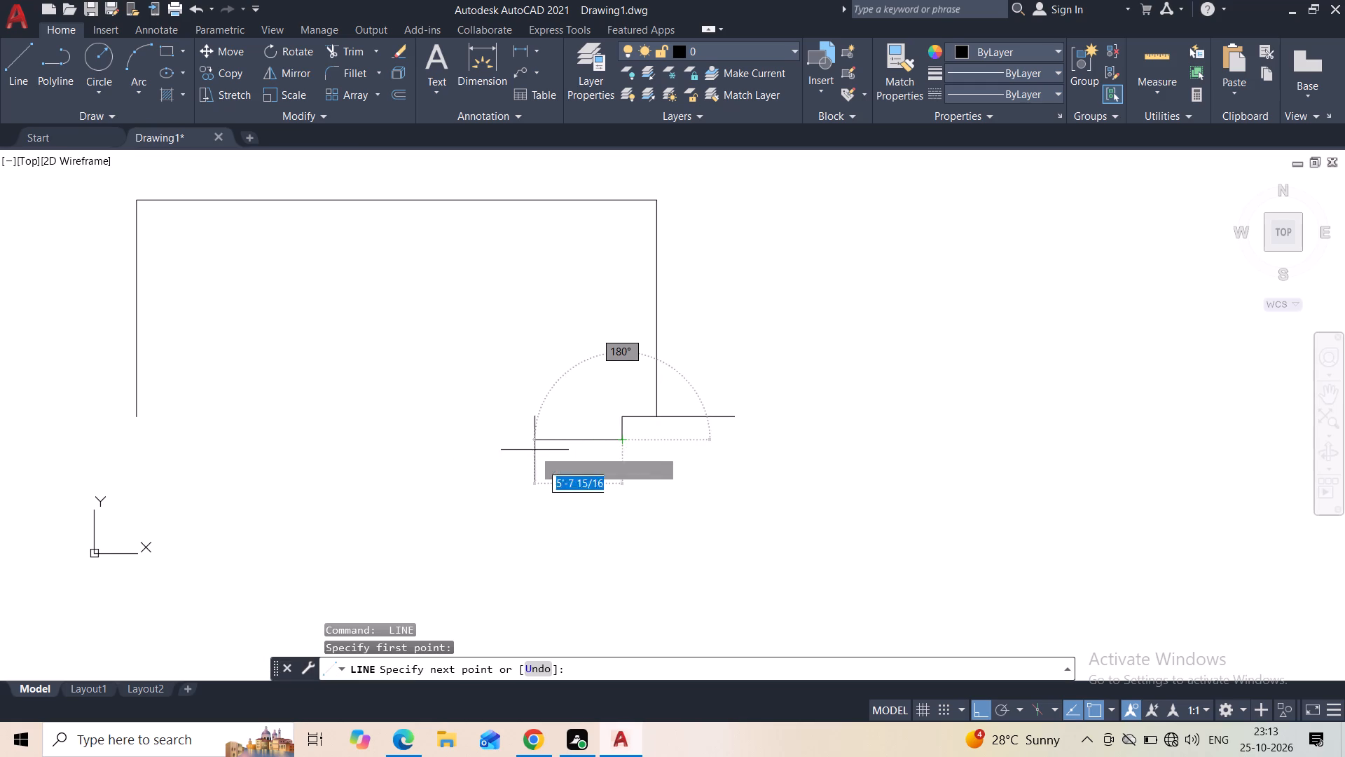
click(507, 450)
key(Escape)
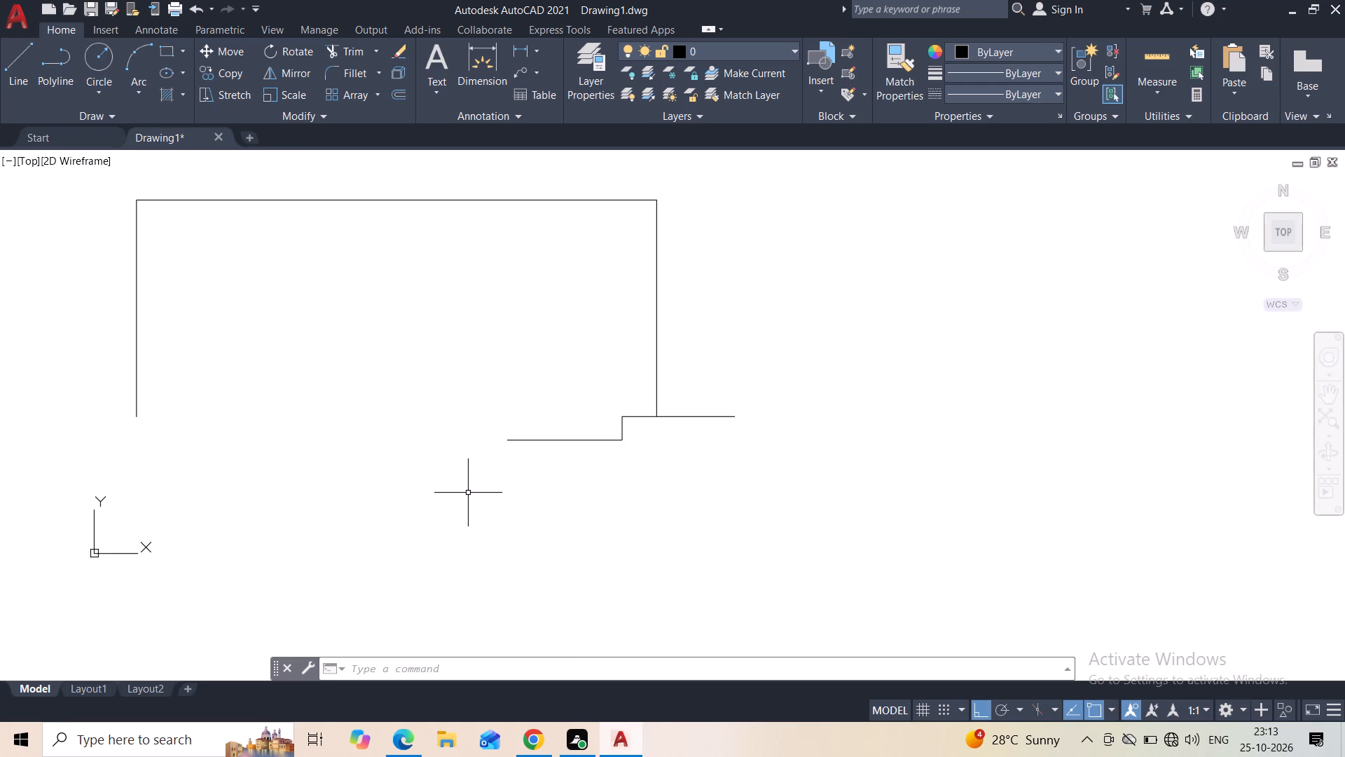
key(space)
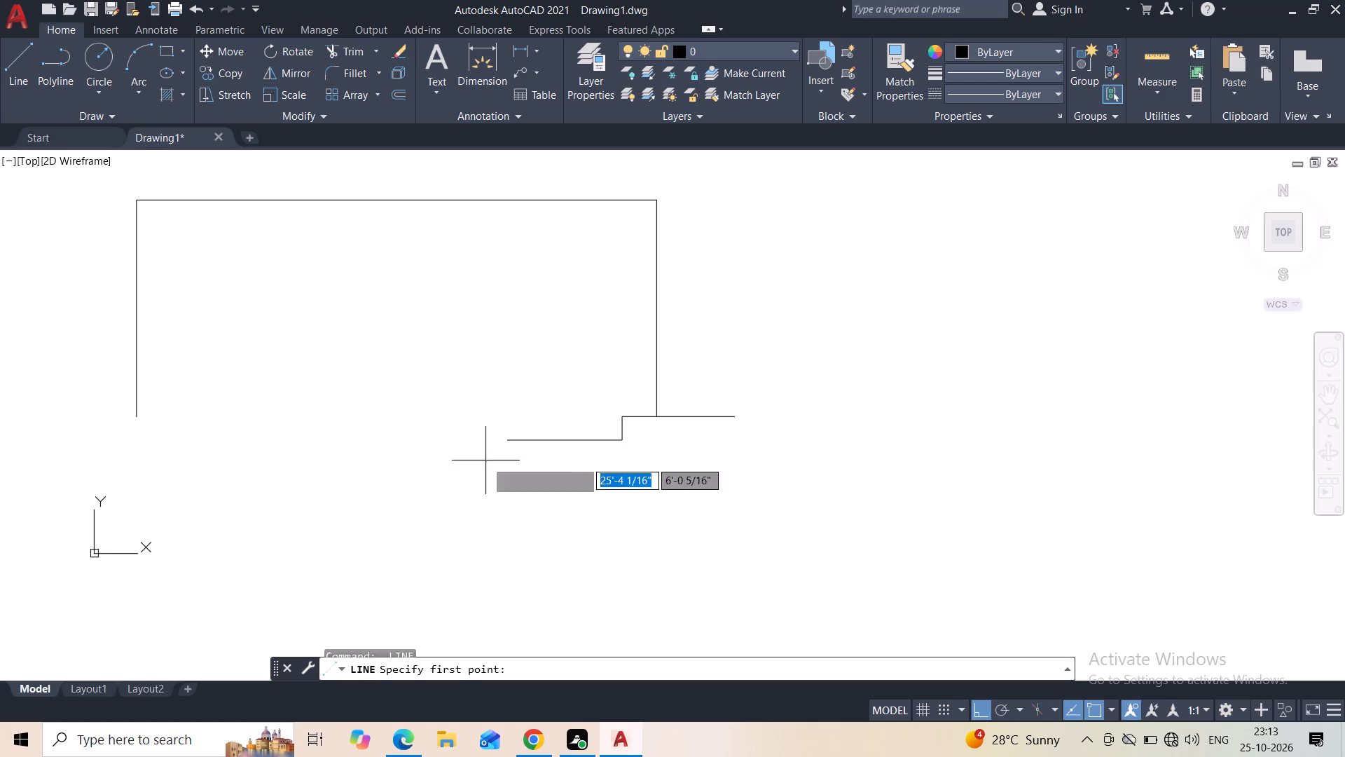
click(504, 444)
click(459, 442)
key(Escape)
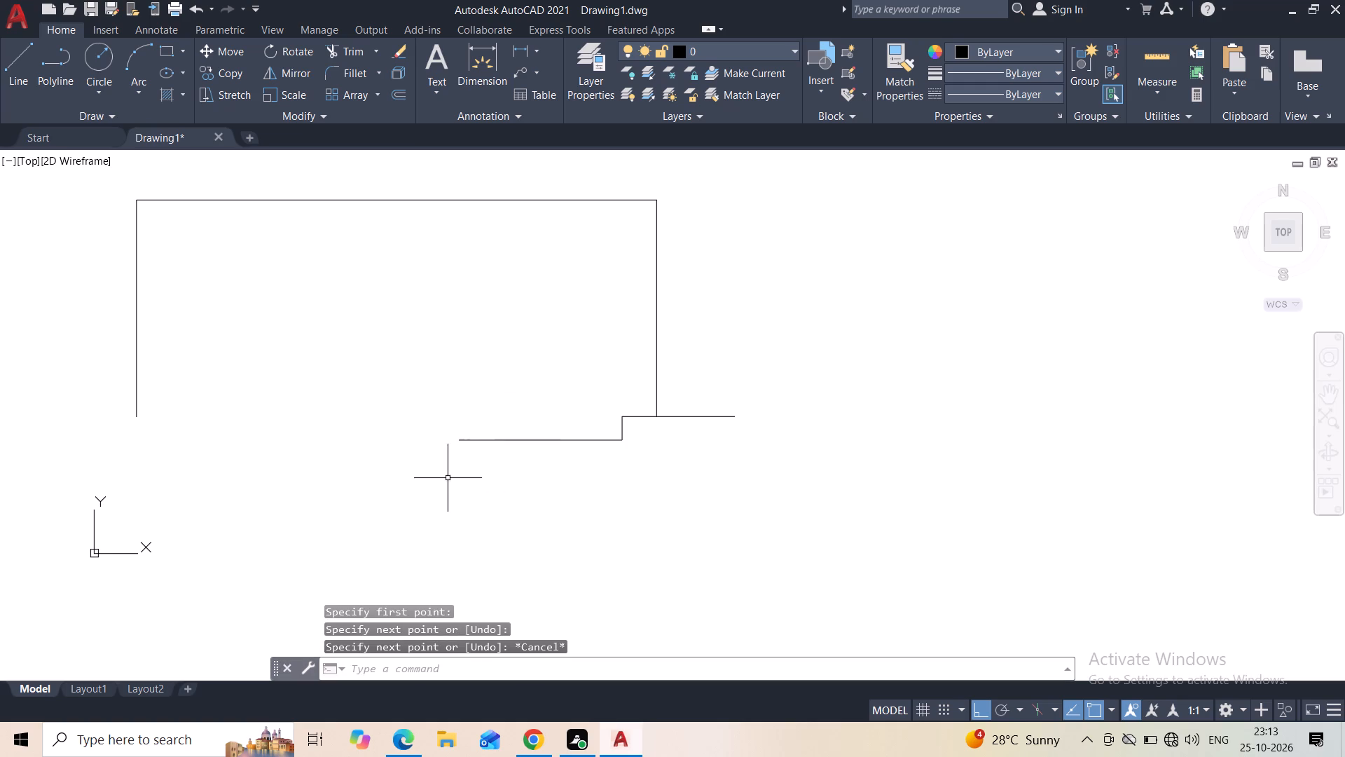
Draw a rectangle about 10'-7" wide and 6' high upward from the stepped horizontal line, matching its length.
scroll(462, 457, down, 1)
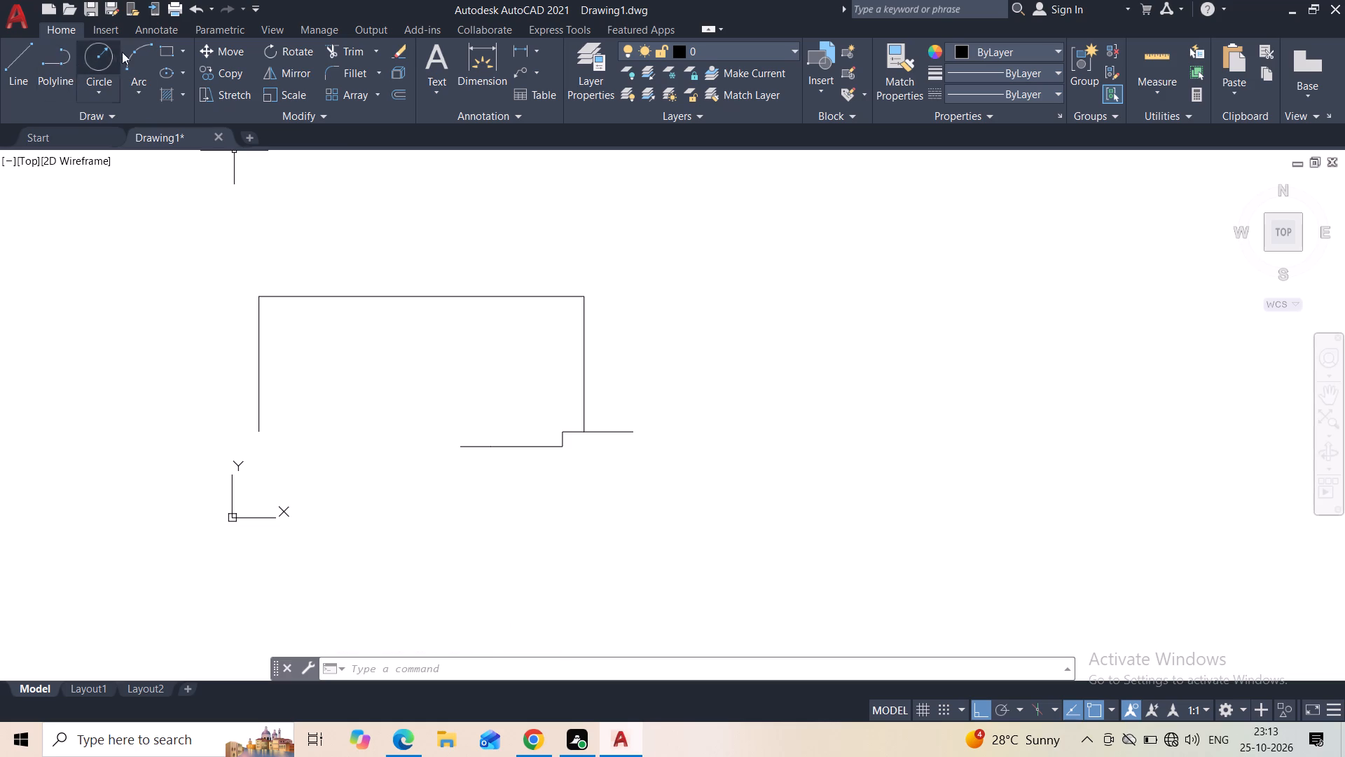
click(165, 58)
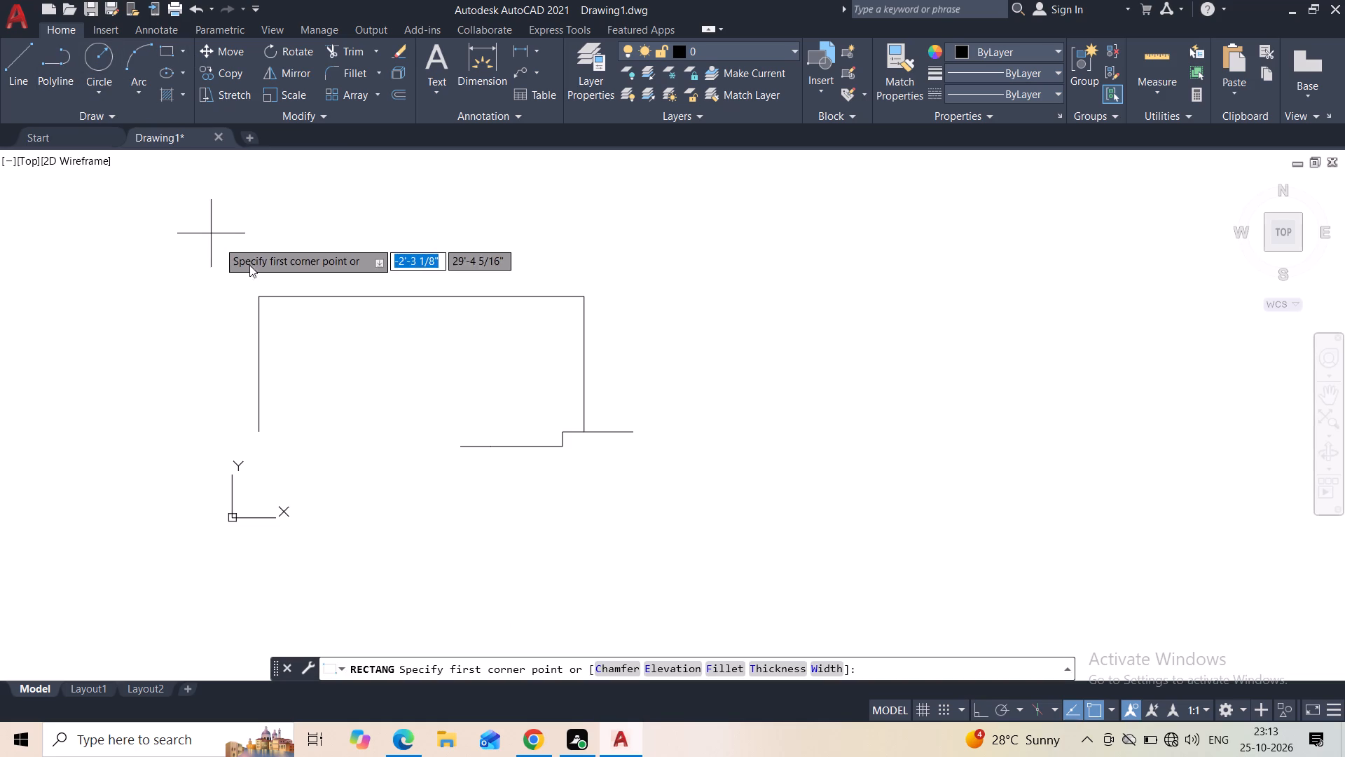
scroll(549, 449, up, 2)
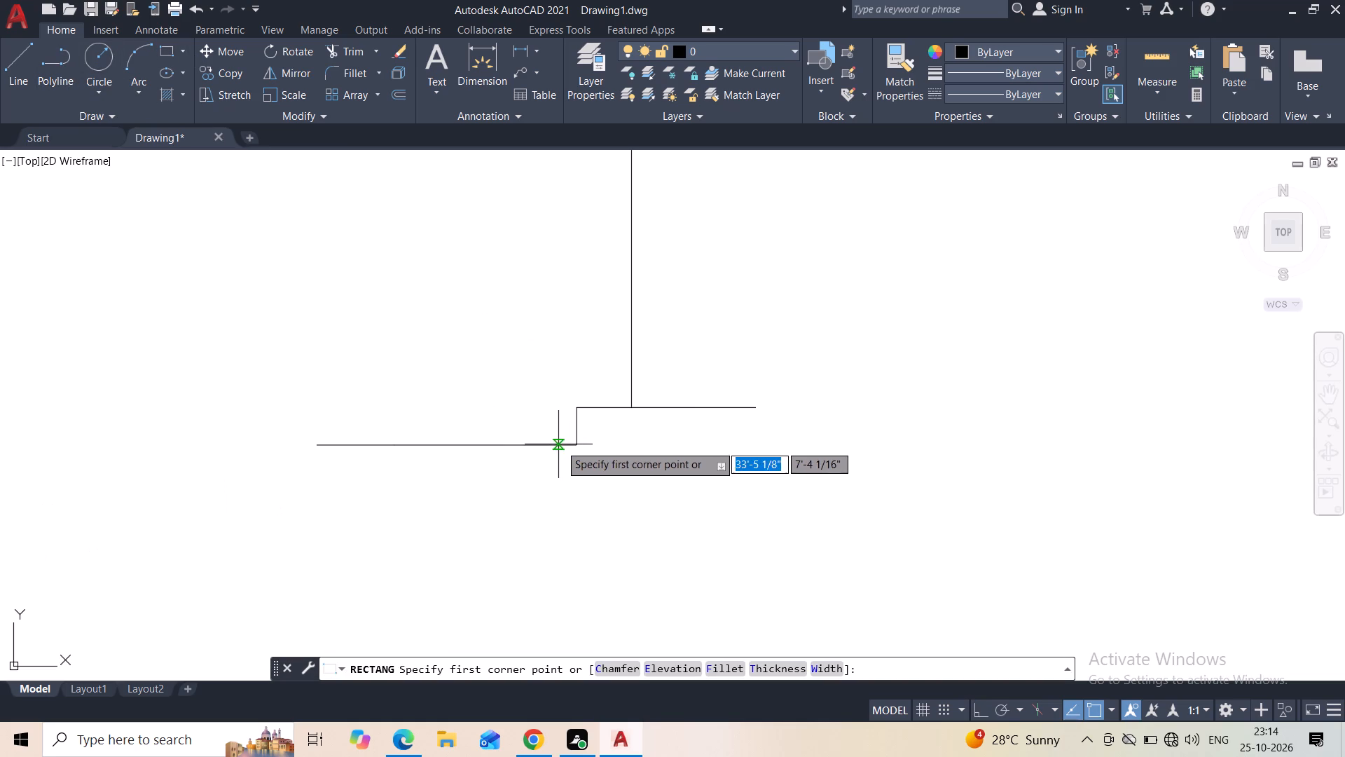
click(577, 448)
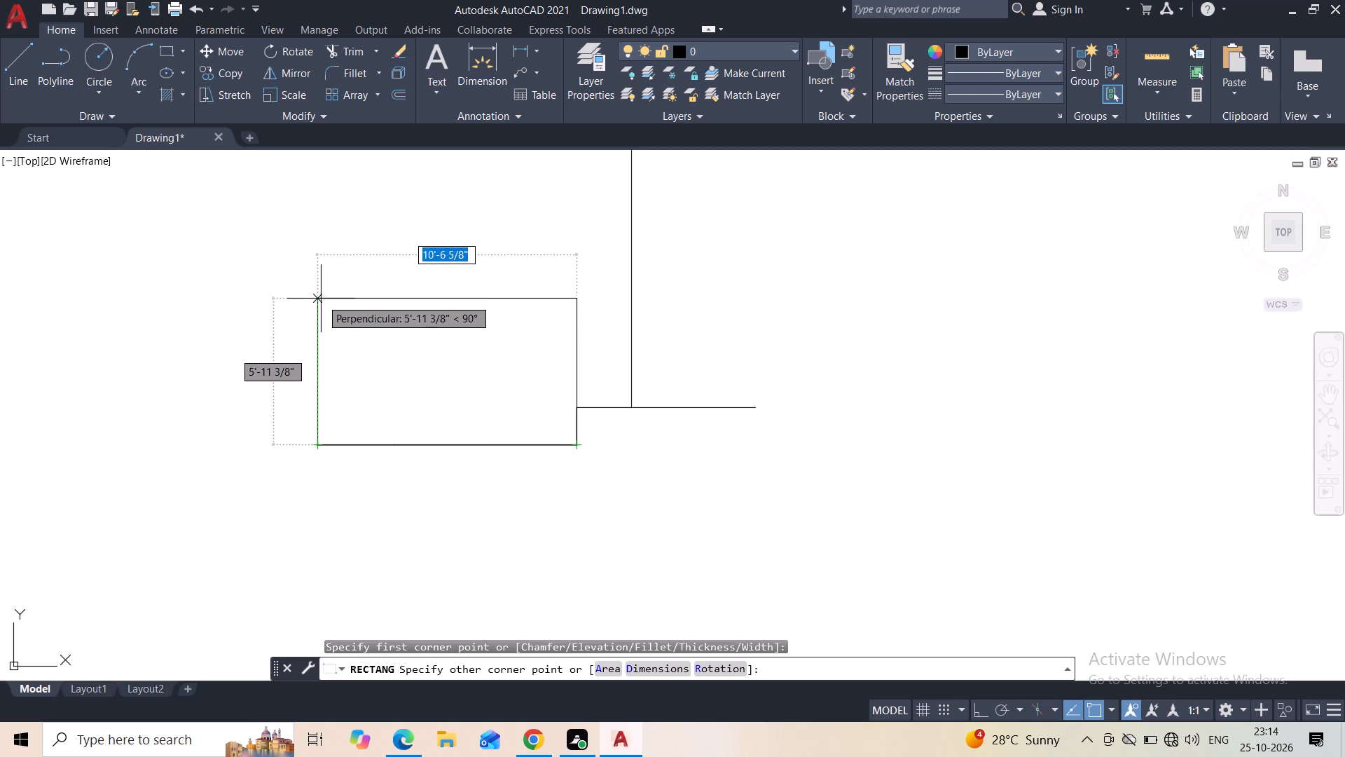
click(321, 290)
key(Escape)
With ortho off, draw a sloped line about 21' long from the rectangle's lower-left corner, continuing about 4'-3" vertically up to the left vertical's lower end.
scroll(441, 383, down, 1)
scroll(585, 299, down, 1)
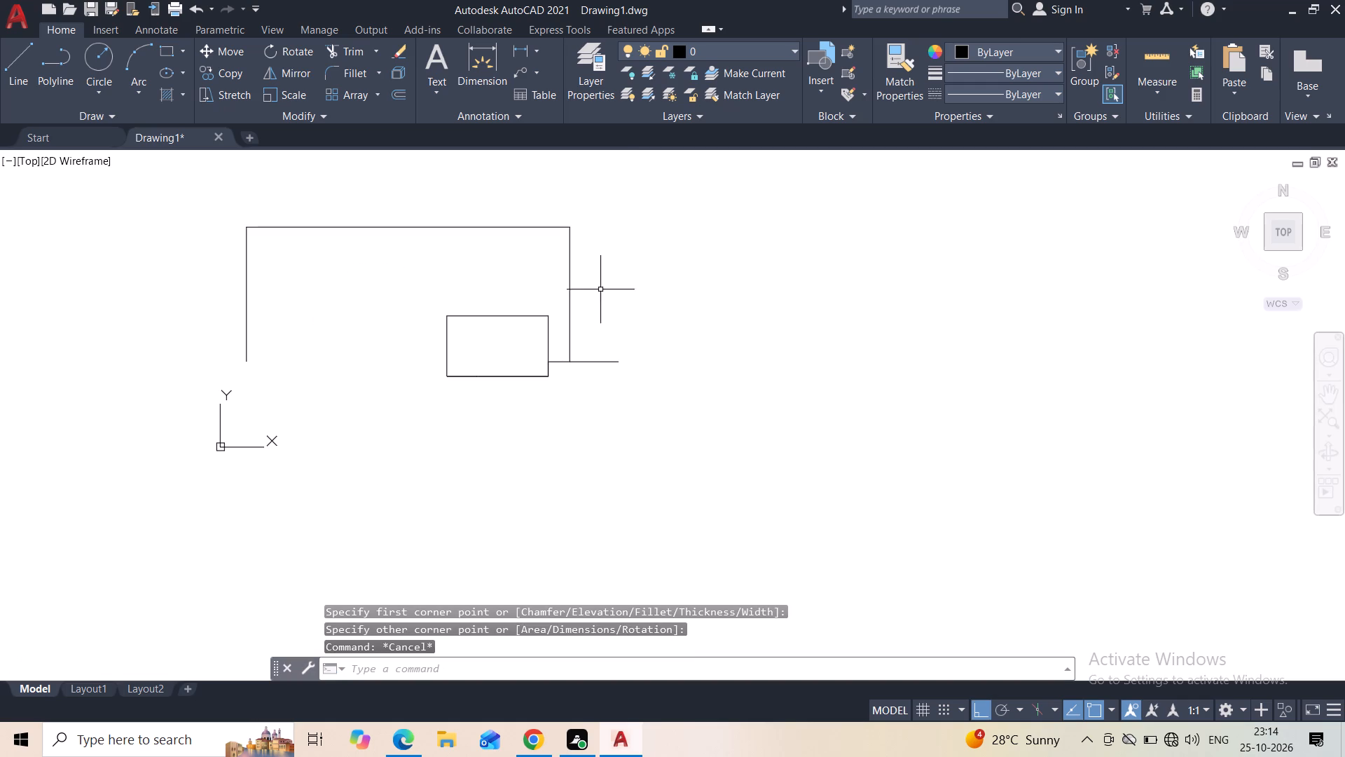
middle_drag(612, 282, 635, 348)
scroll(635, 313, down, 1)
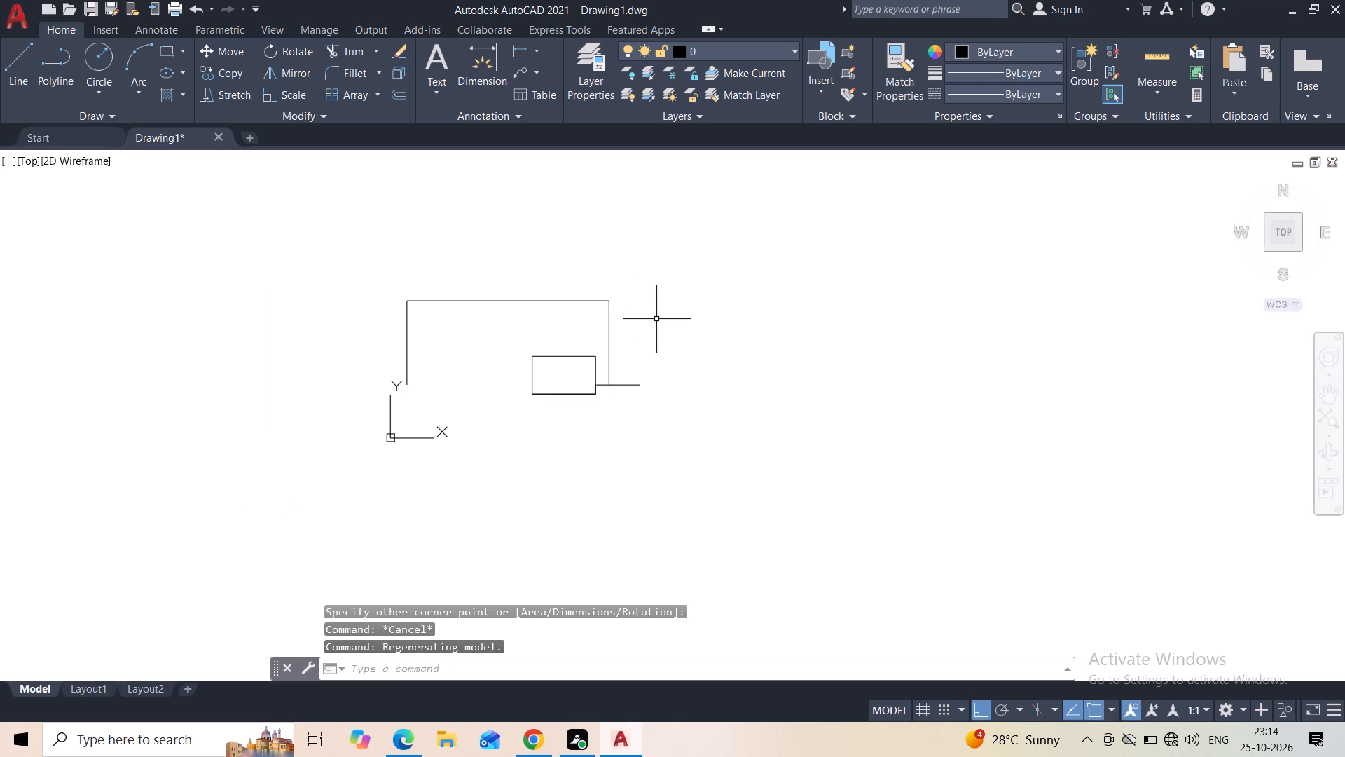
scroll(632, 336, up, 2)
middle_drag(455, 430, 518, 327)
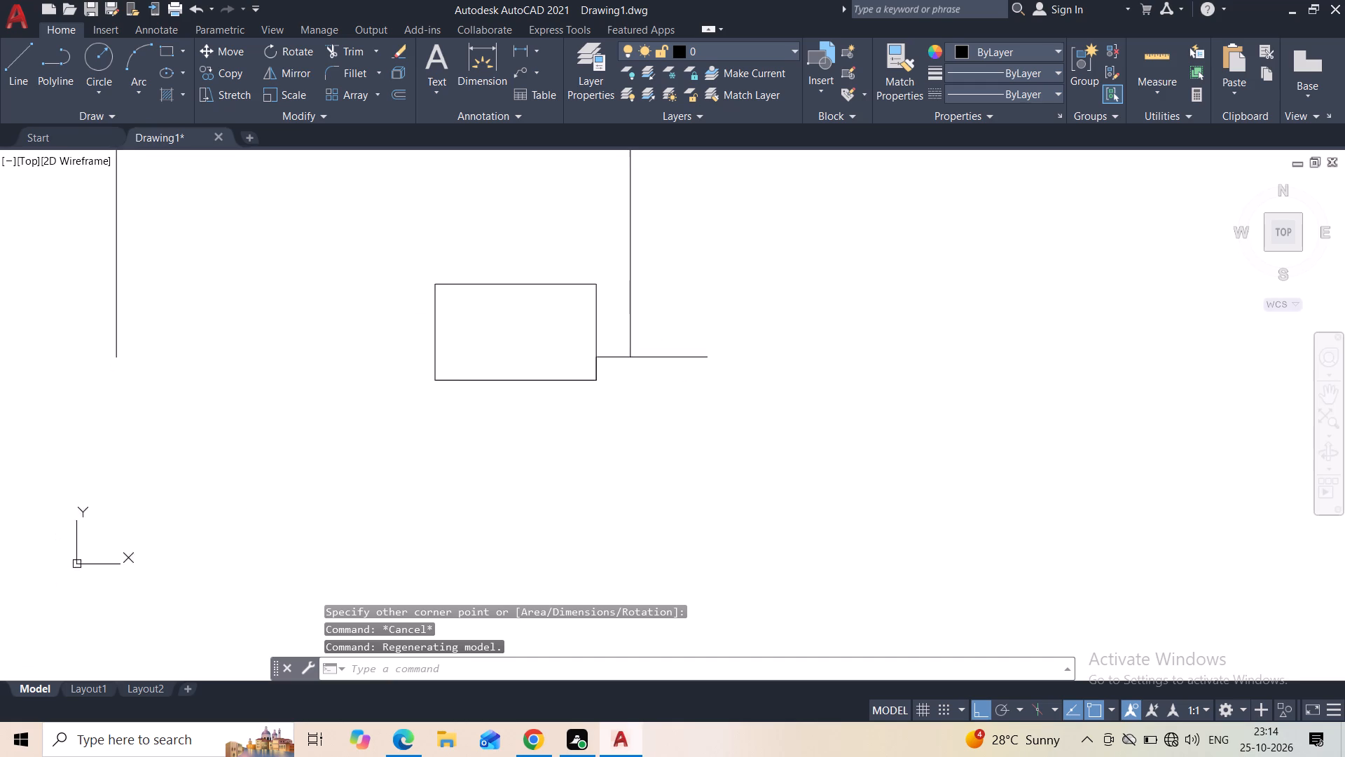
scroll(469, 364, up, 2)
click(21, 75)
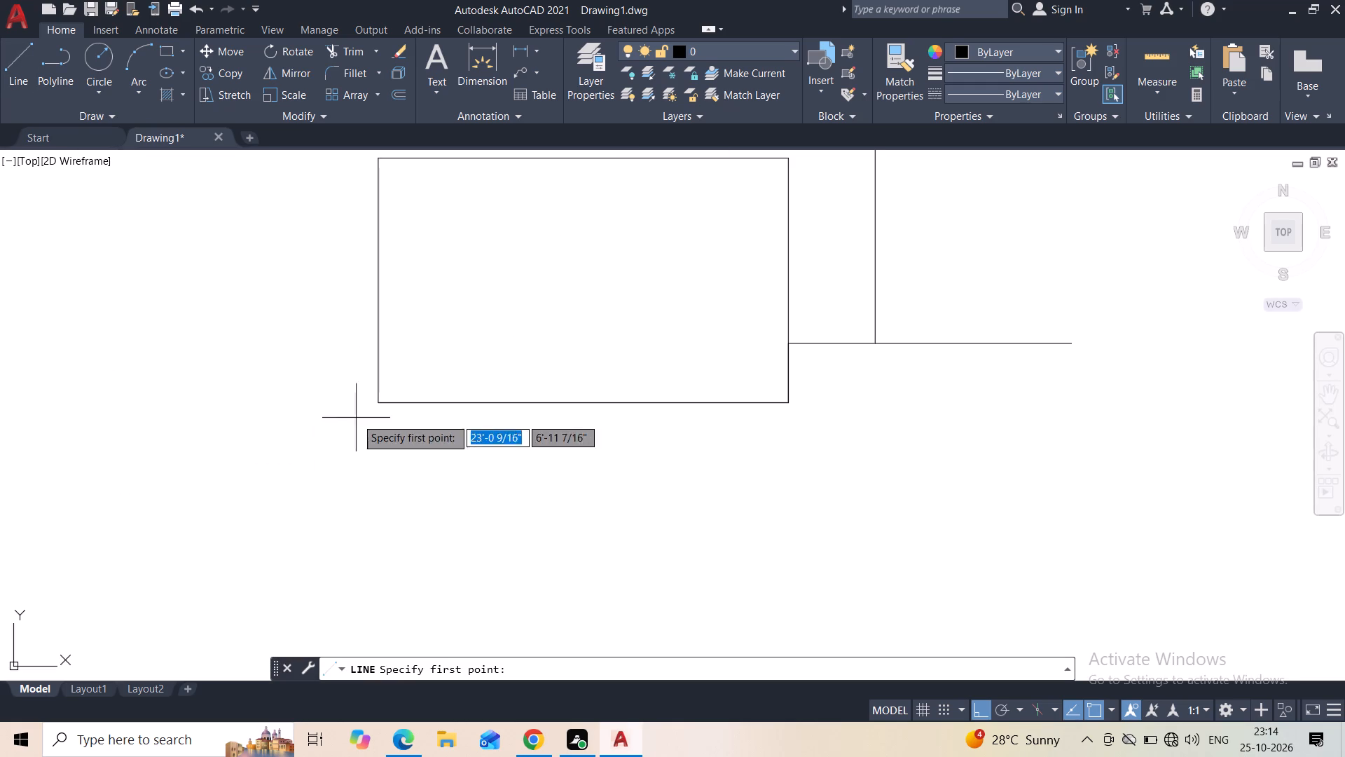
click(373, 405)
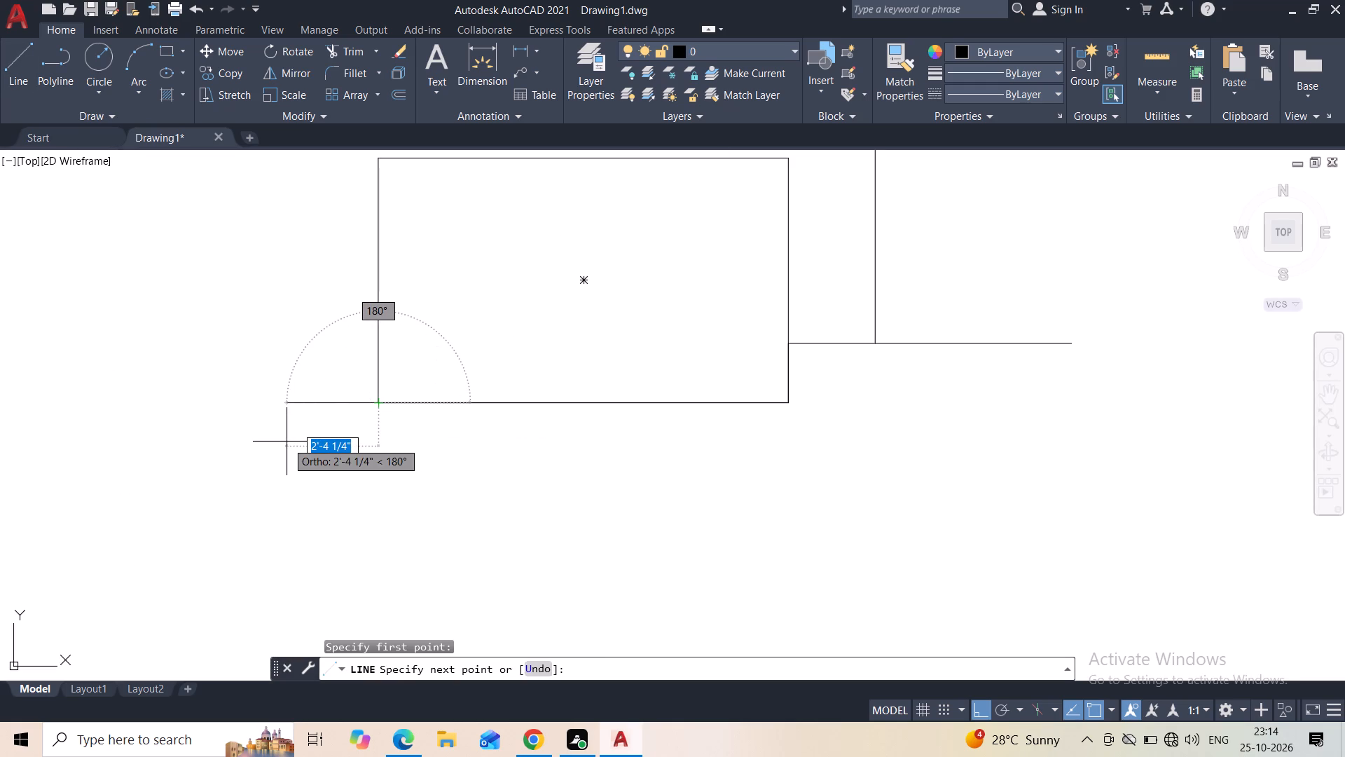
key(F8)
scroll(303, 414, down, 2)
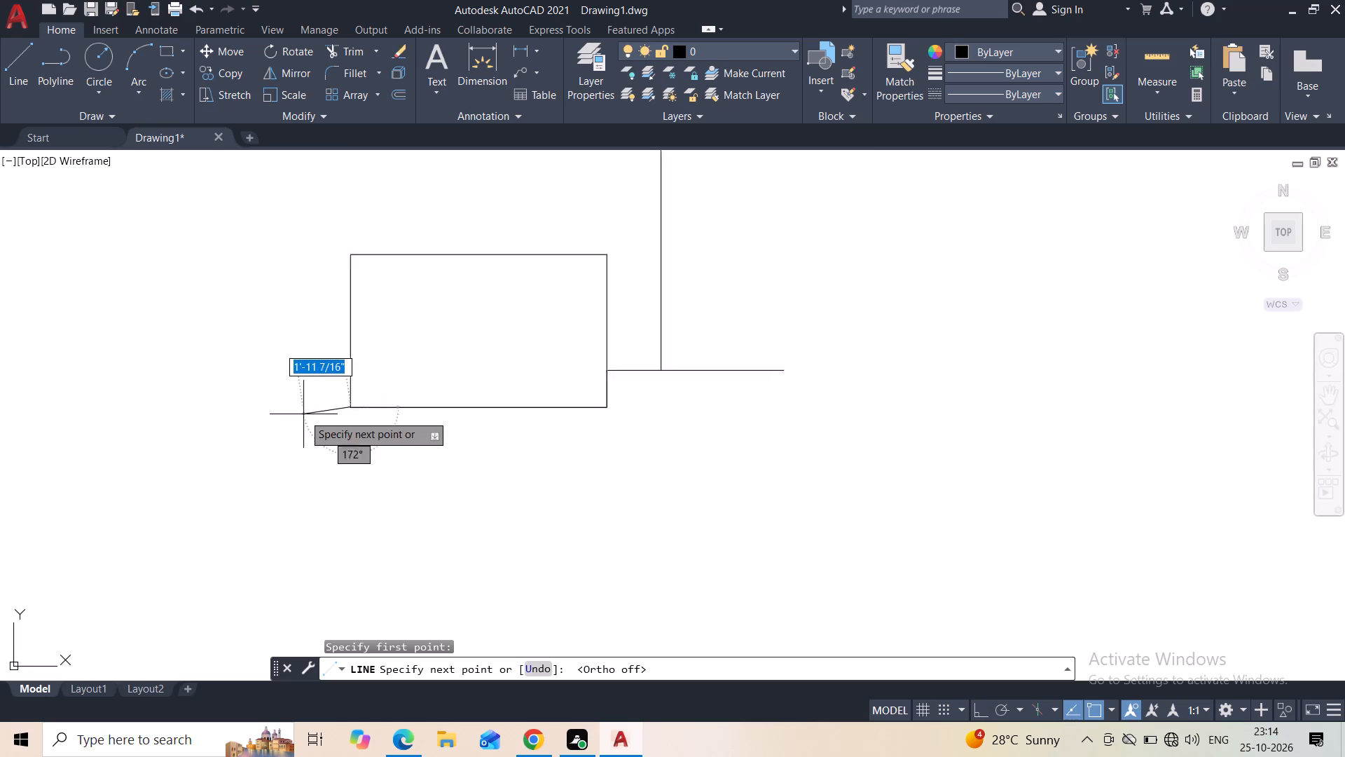
middle_drag(247, 430, 599, 474)
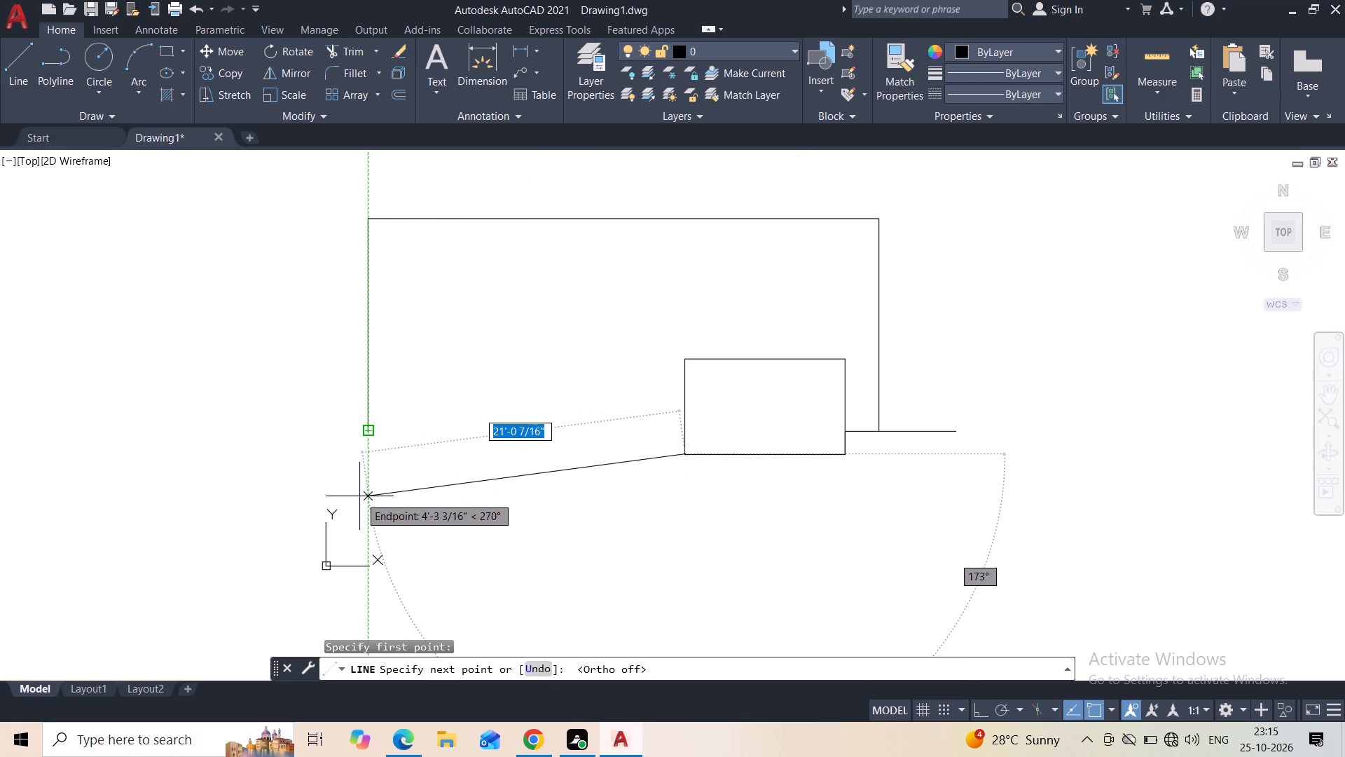
click(359, 496)
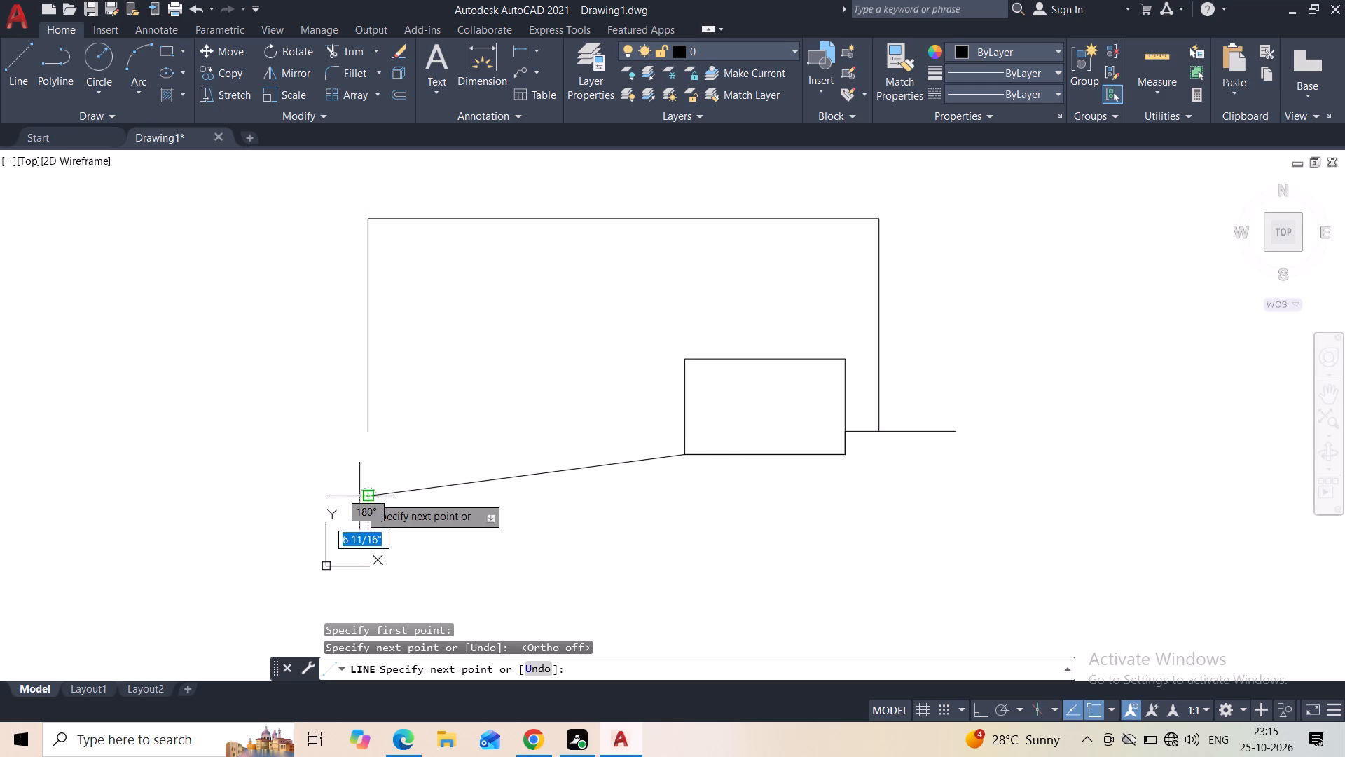
click(364, 435)
key(Escape)
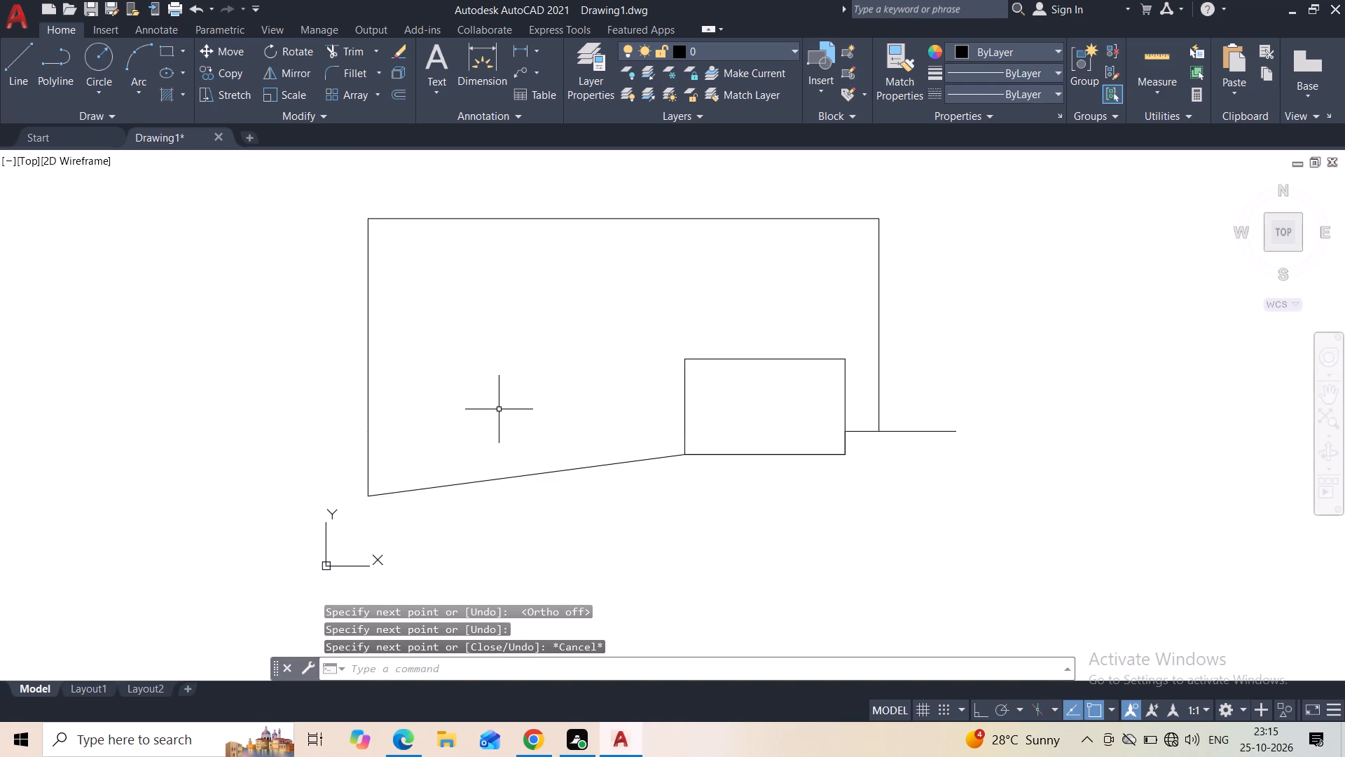
Draw a horizontal line about 6'-3" long leftward from the lower end of the left vertical.
scroll(499, 409, down, 1)
middle_drag(499, 409, 466, 418)
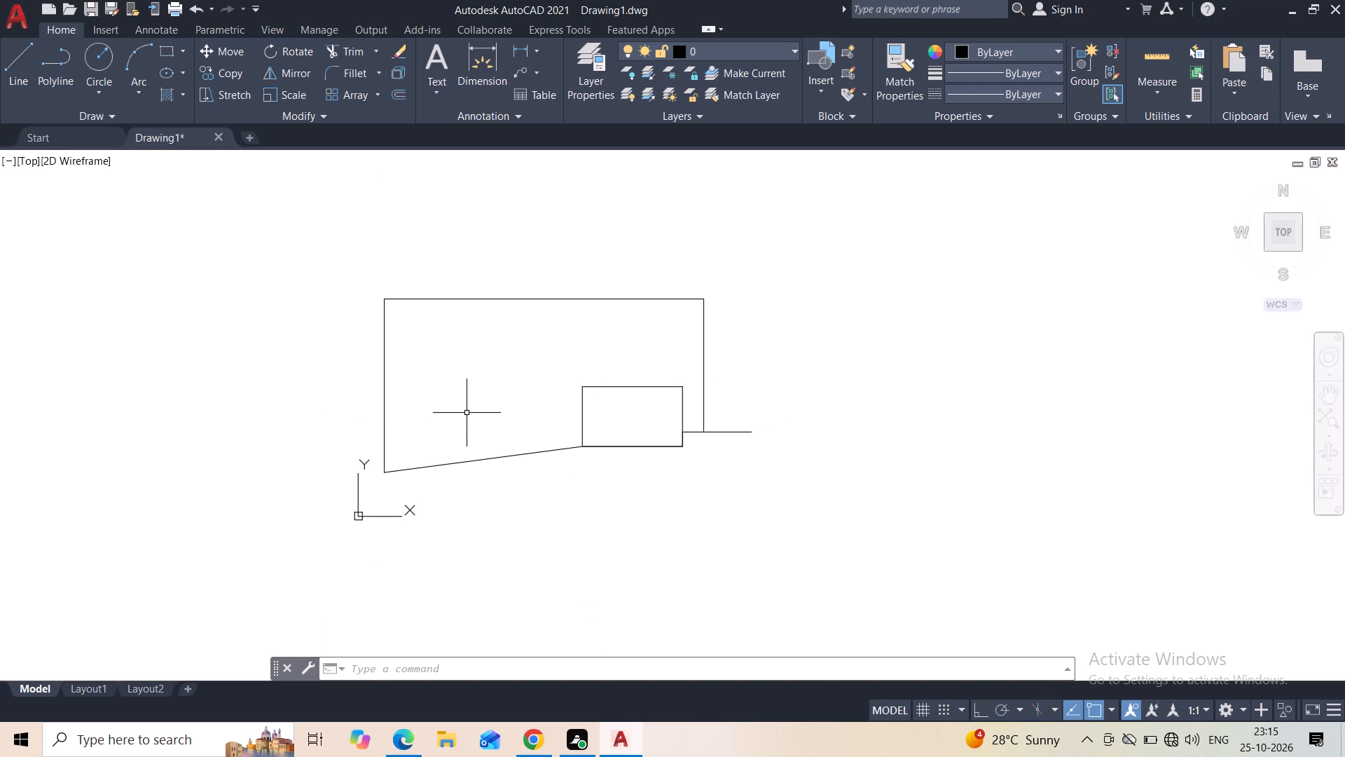
key(space)
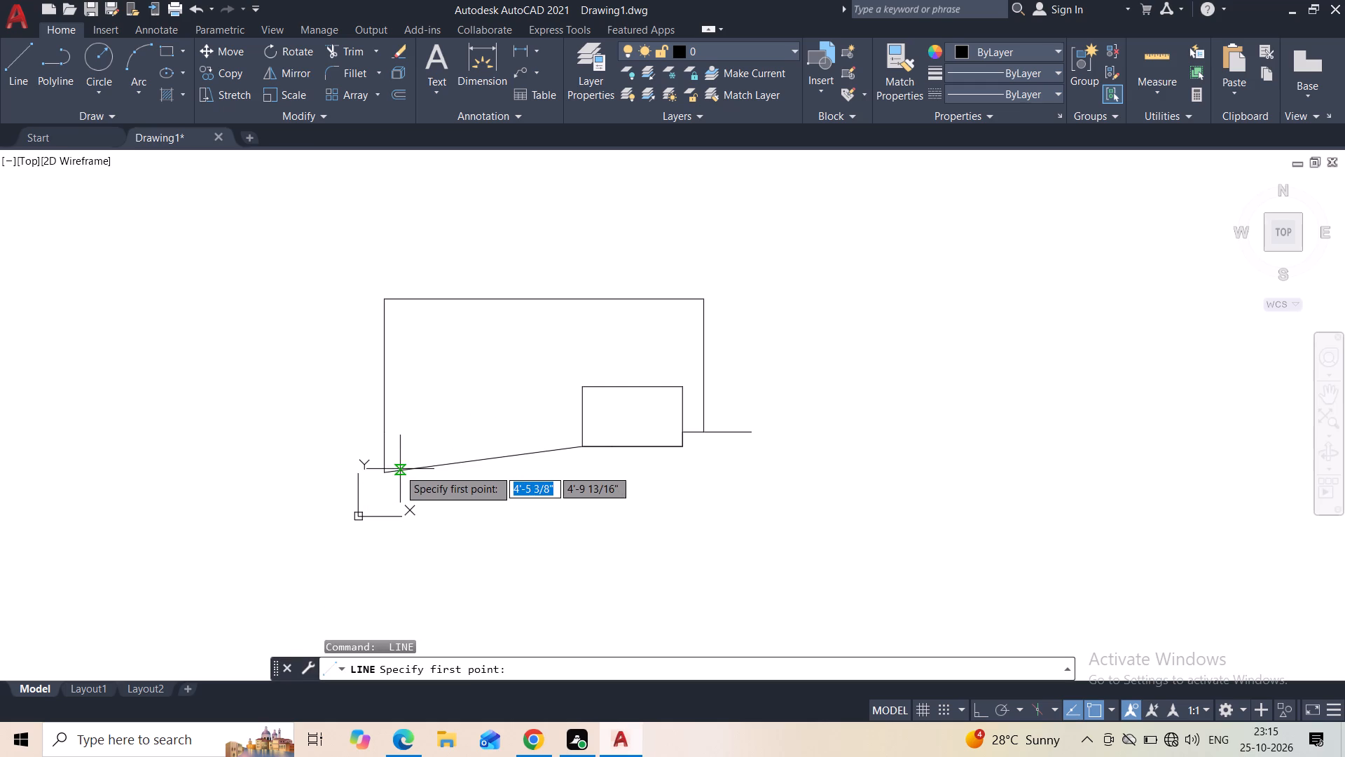
click(385, 470)
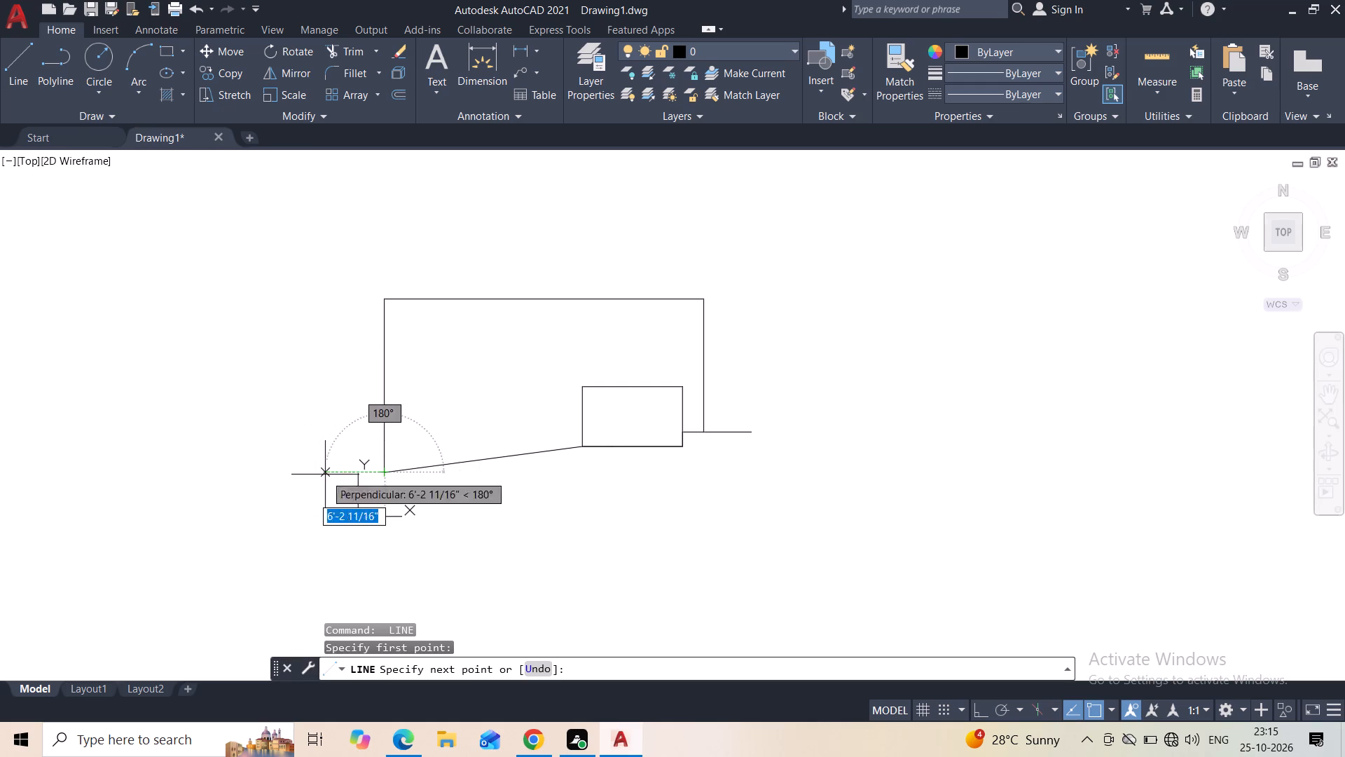
click(325, 475)
key(Escape)
Move the entire outline up and to the right, away from the origin, using the inner rectangle's lower-left corner as base point.
middle_drag(431, 491, 418, 479)
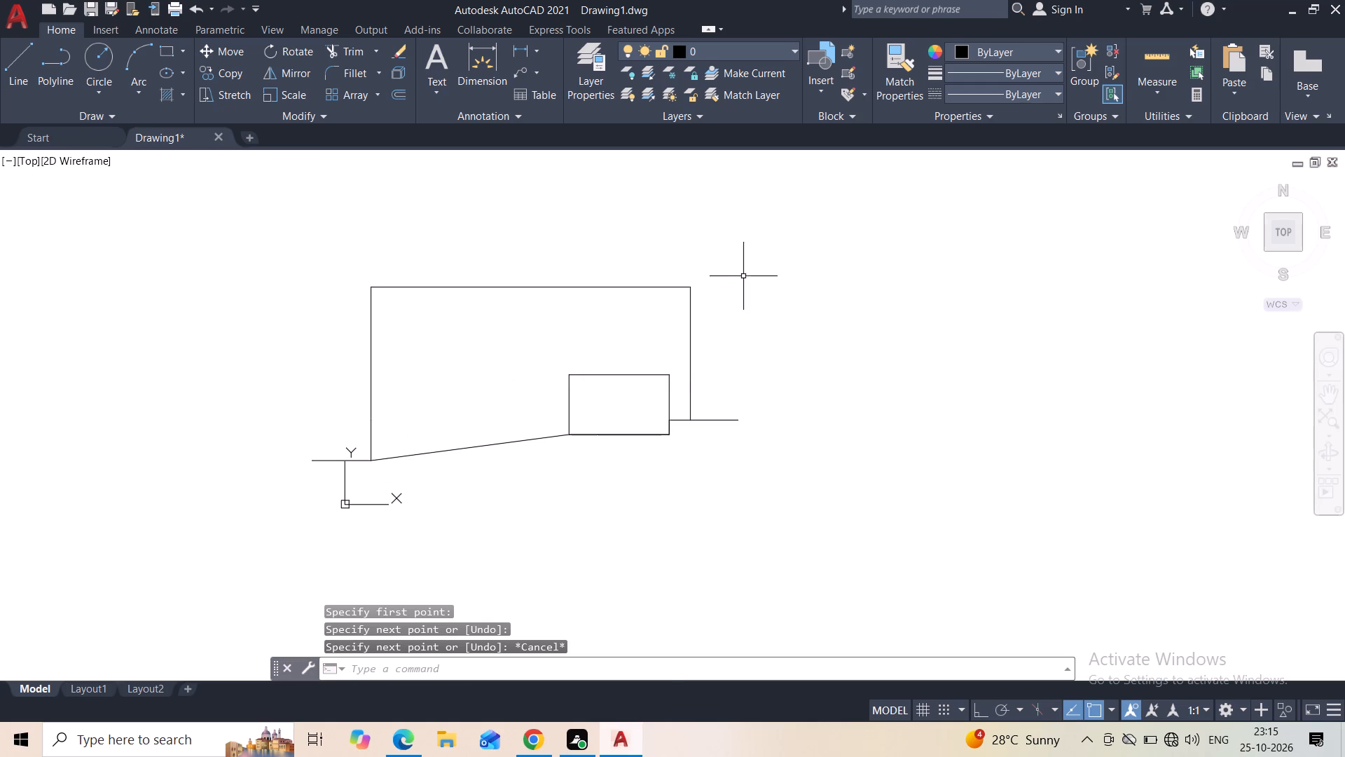
click(768, 223)
click(230, 542)
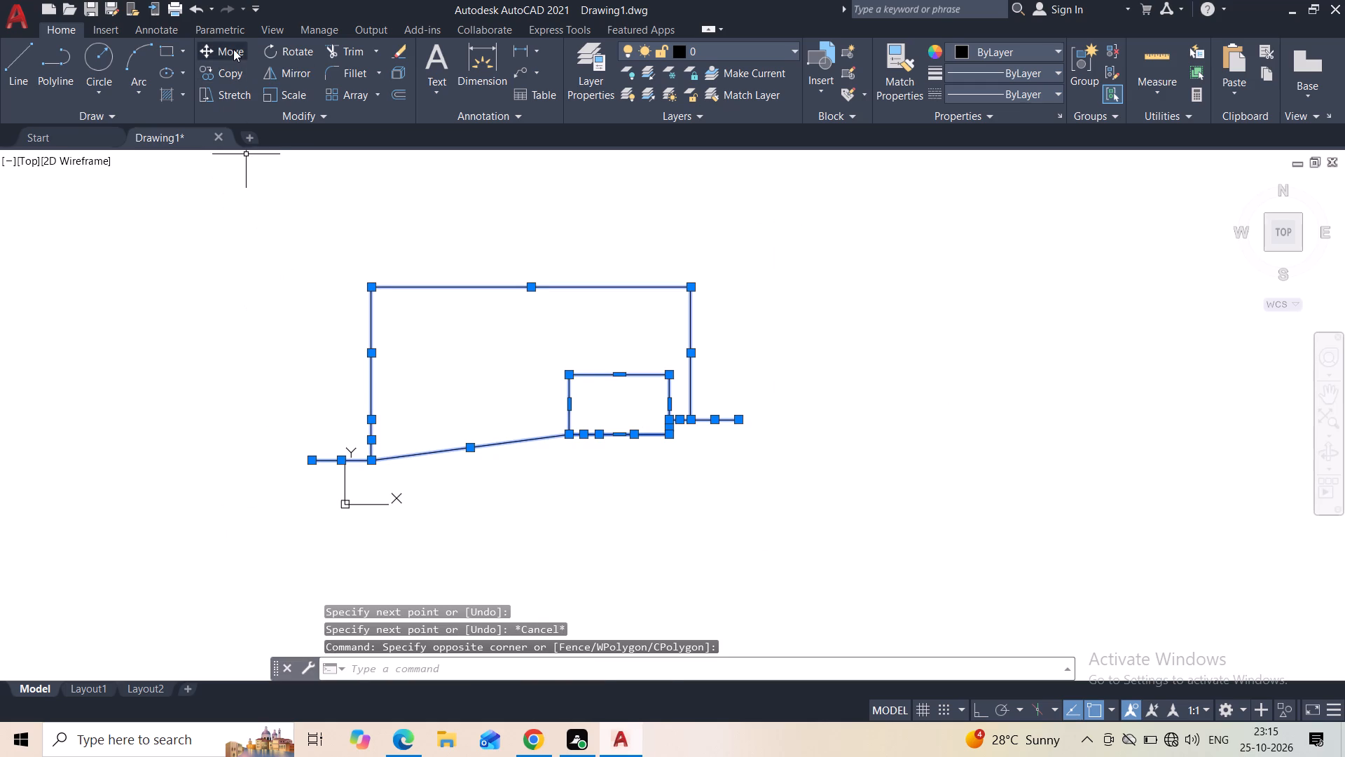
click(233, 49)
click(576, 435)
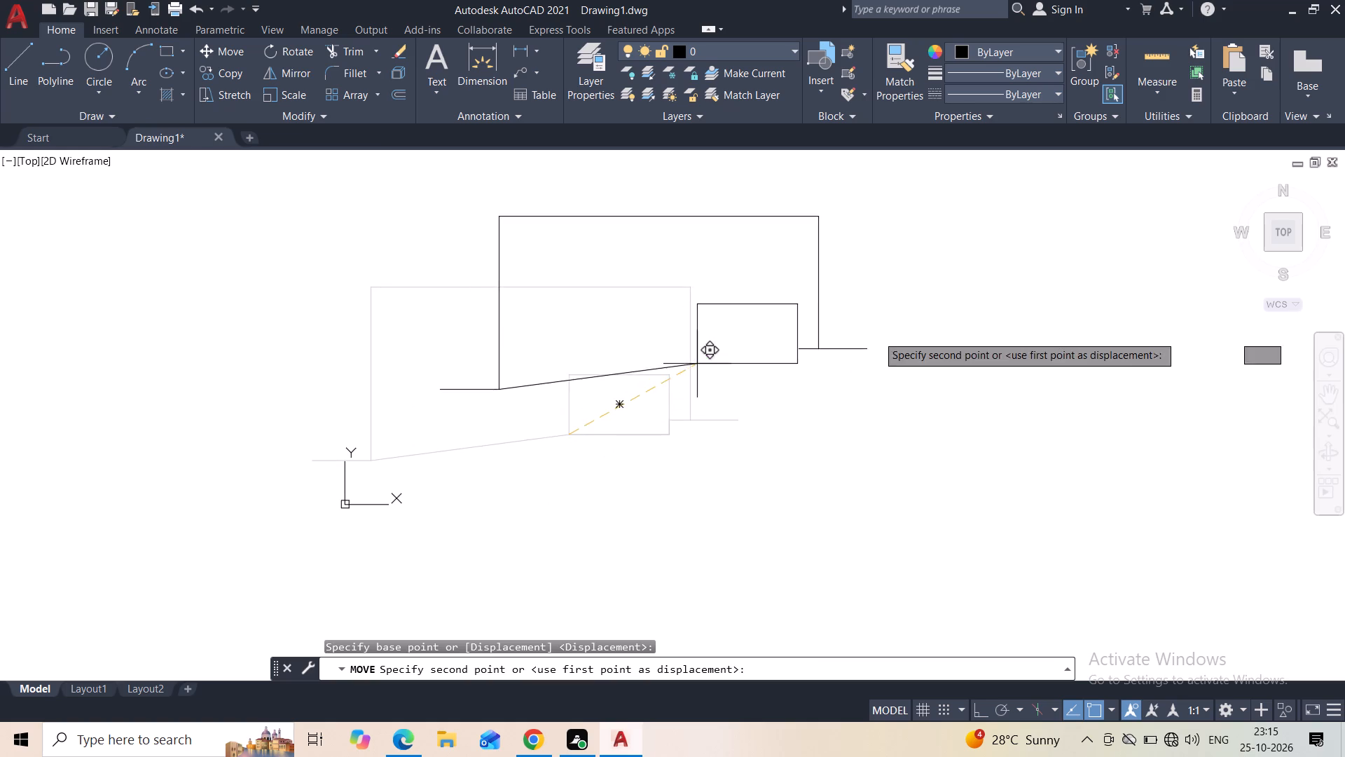
click(873, 334)
key(Escape)
Offset the sloped lower-left line 9" downward, outside the outline.
middle_drag(862, 392, 506, 543)
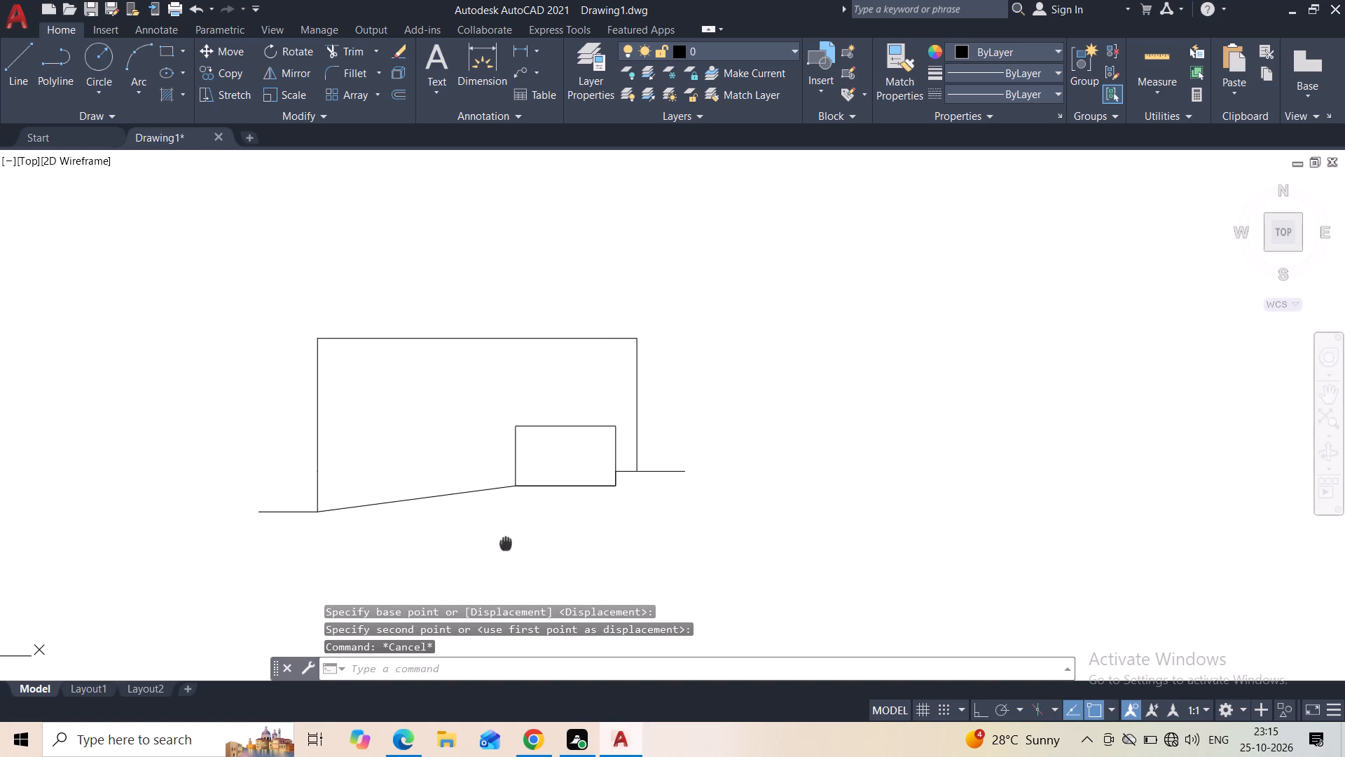
middle_drag(506, 543, 507, 540)
scroll(433, 478, up, 1)
middle_drag(433, 478, 437, 456)
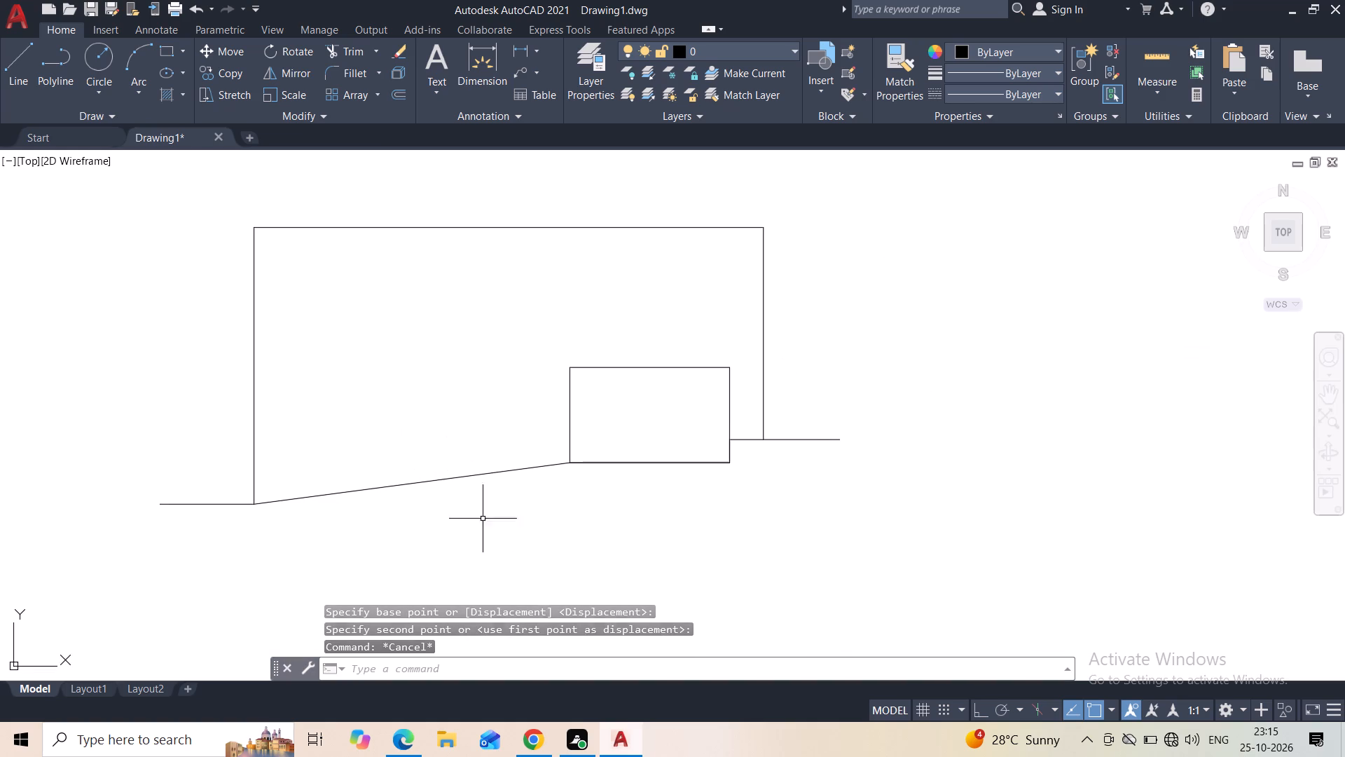
middle_drag(545, 553, 540, 533)
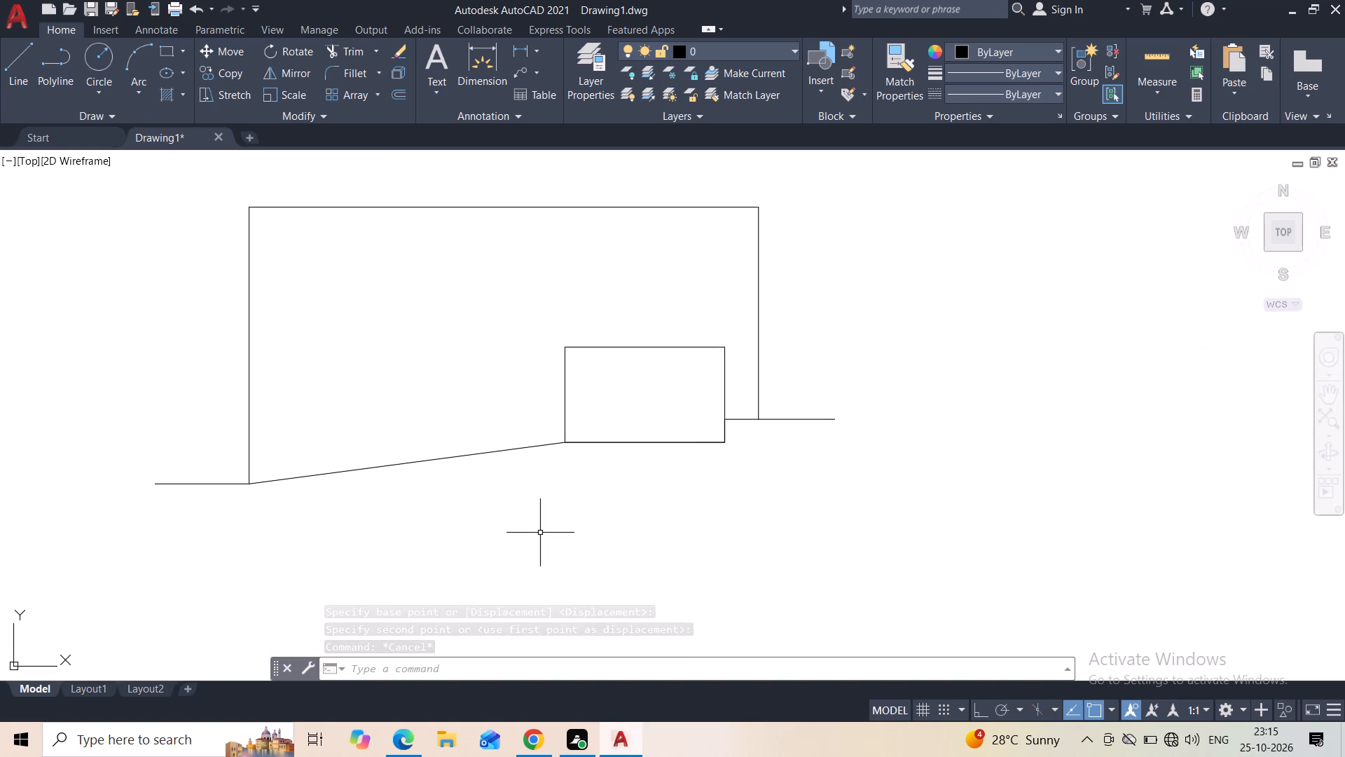
click(473, 428)
click(431, 517)
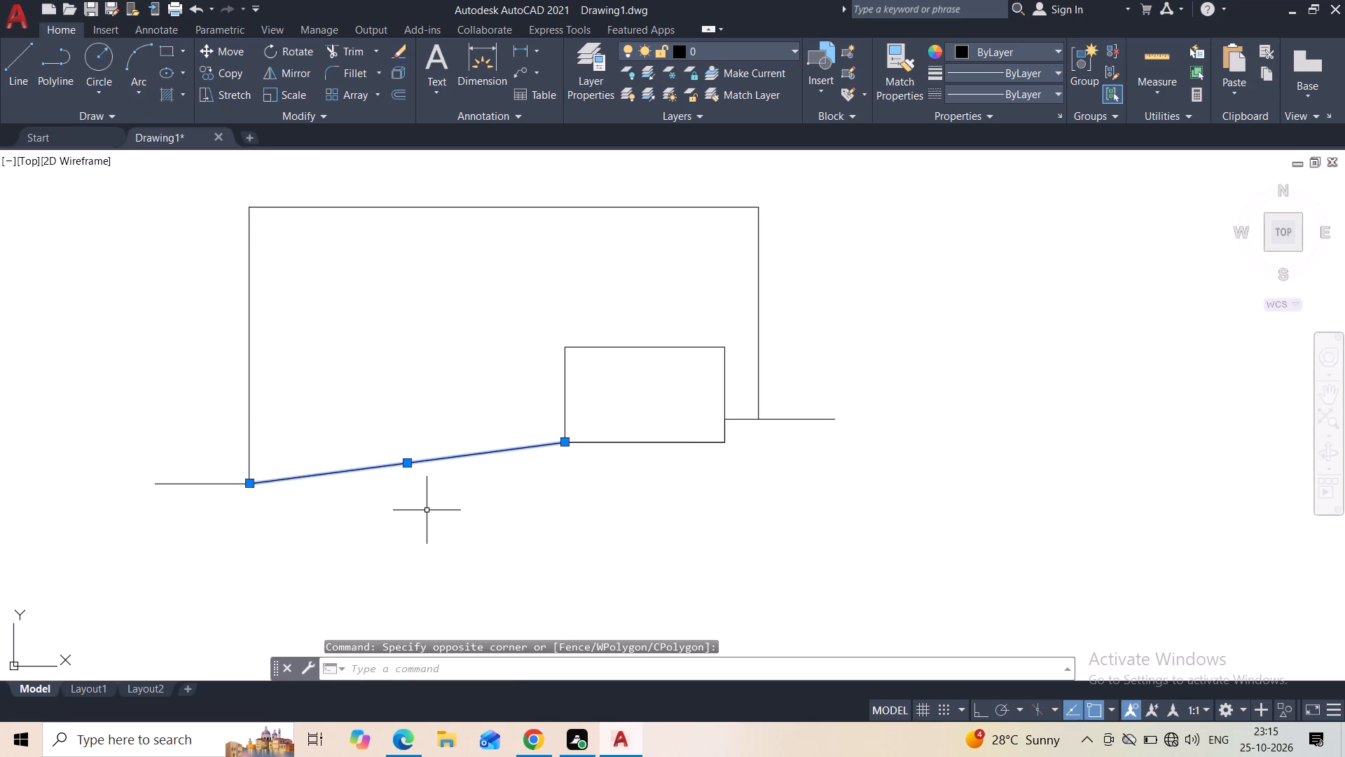
click(402, 102)
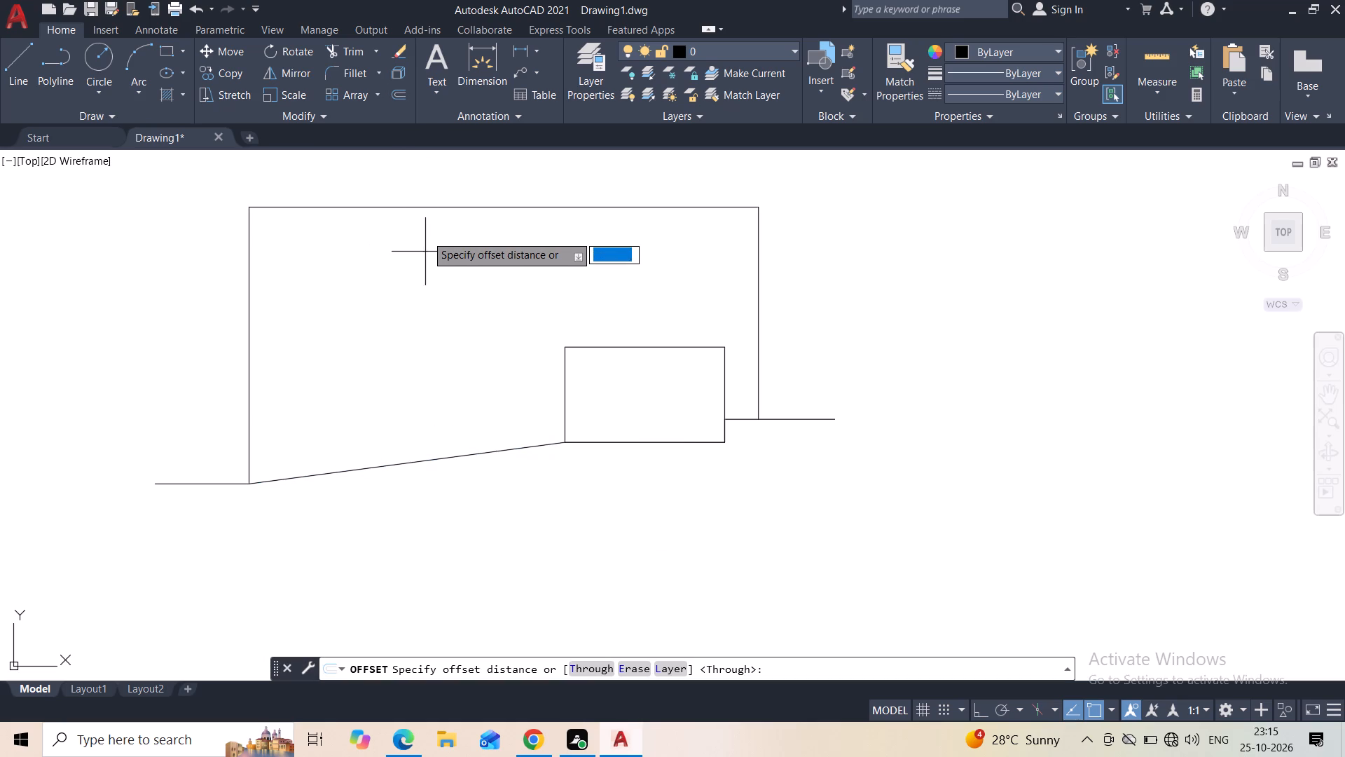
key(9)
key(shift+quotedbl)
key(Return)
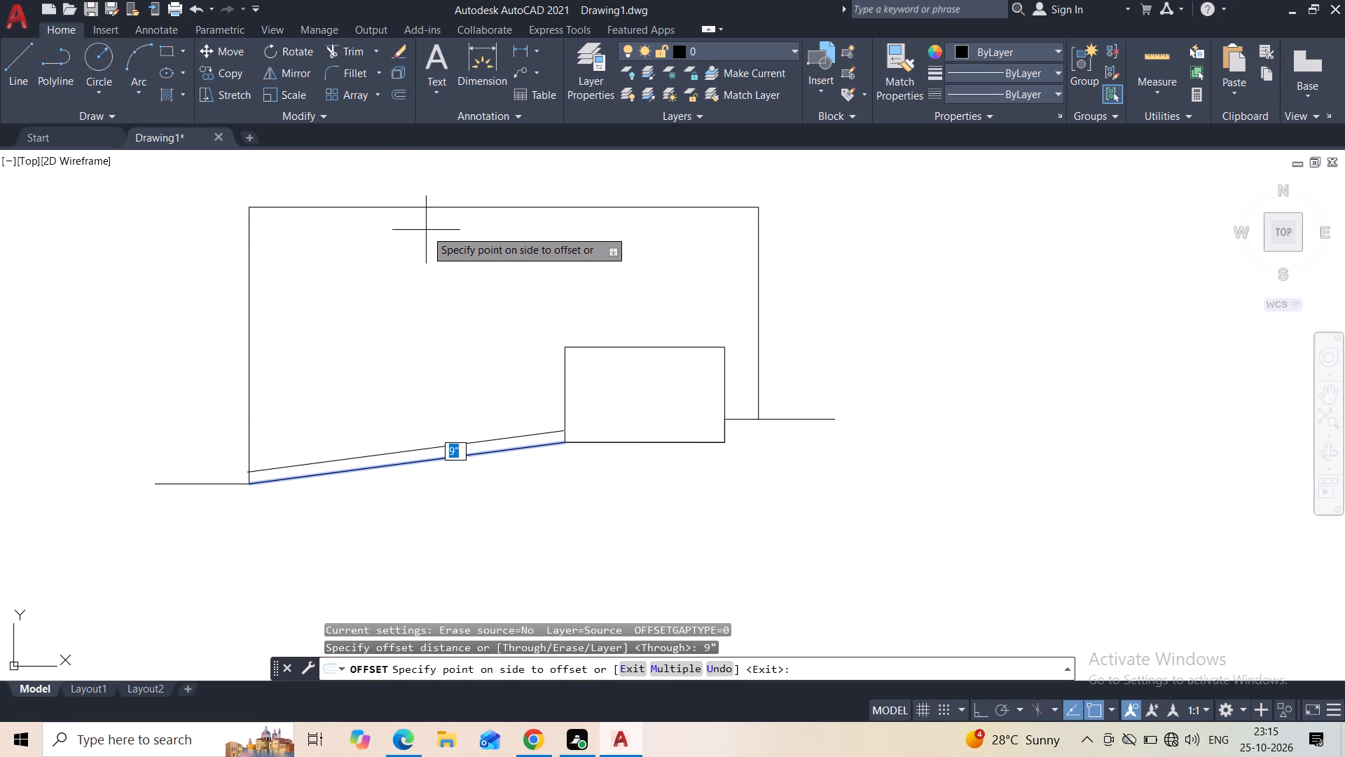
click(489, 487)
key(Escape)
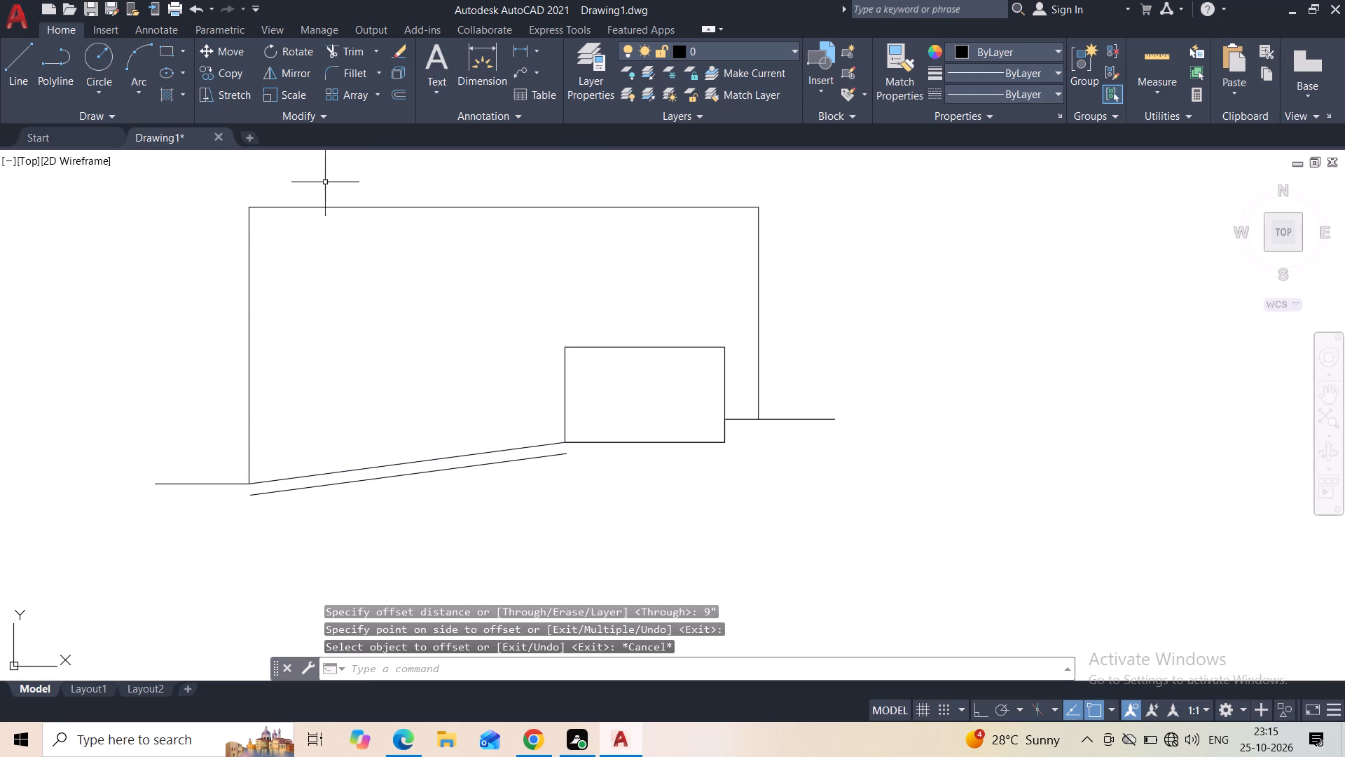
Offset the horizontal line at the outline's lower left 9" downward.
key(space)
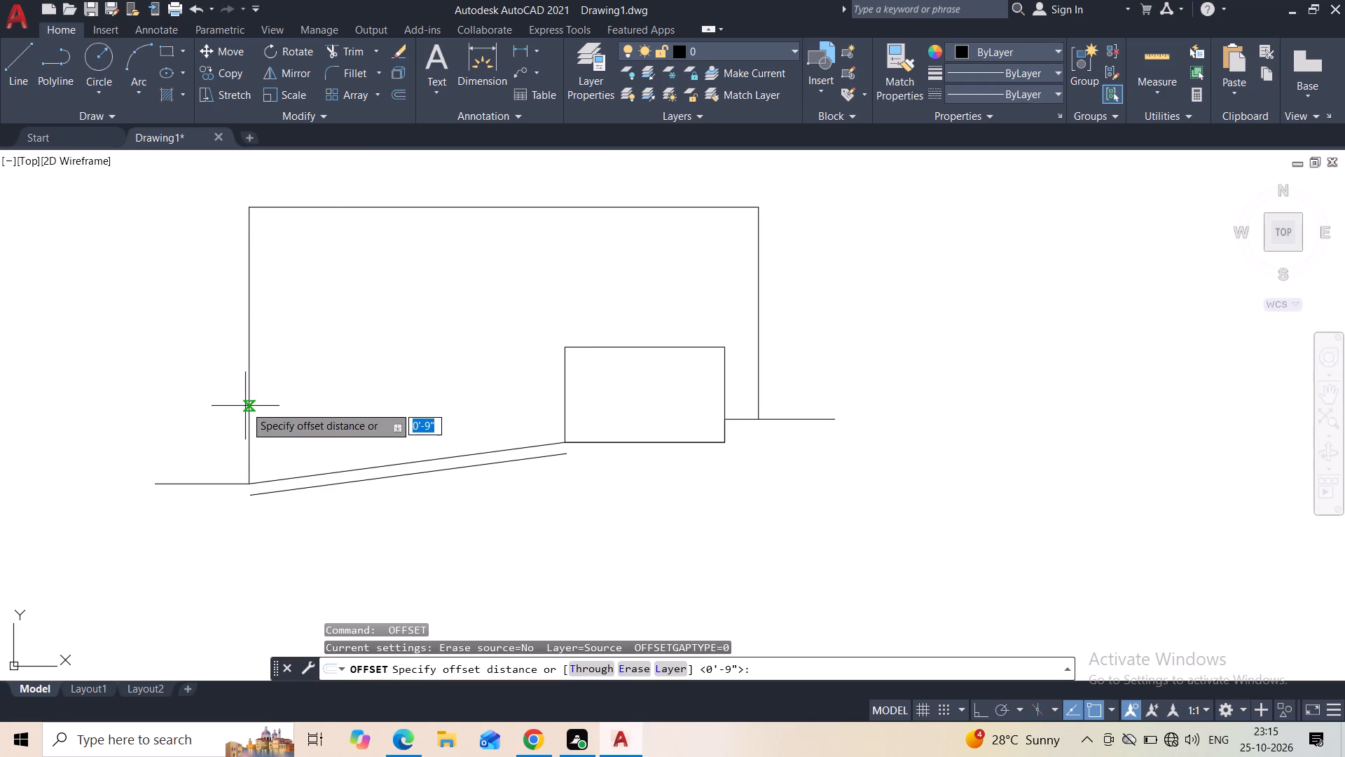
key(9)
key(shift+quotedbl)
key(Return)
click(216, 482)
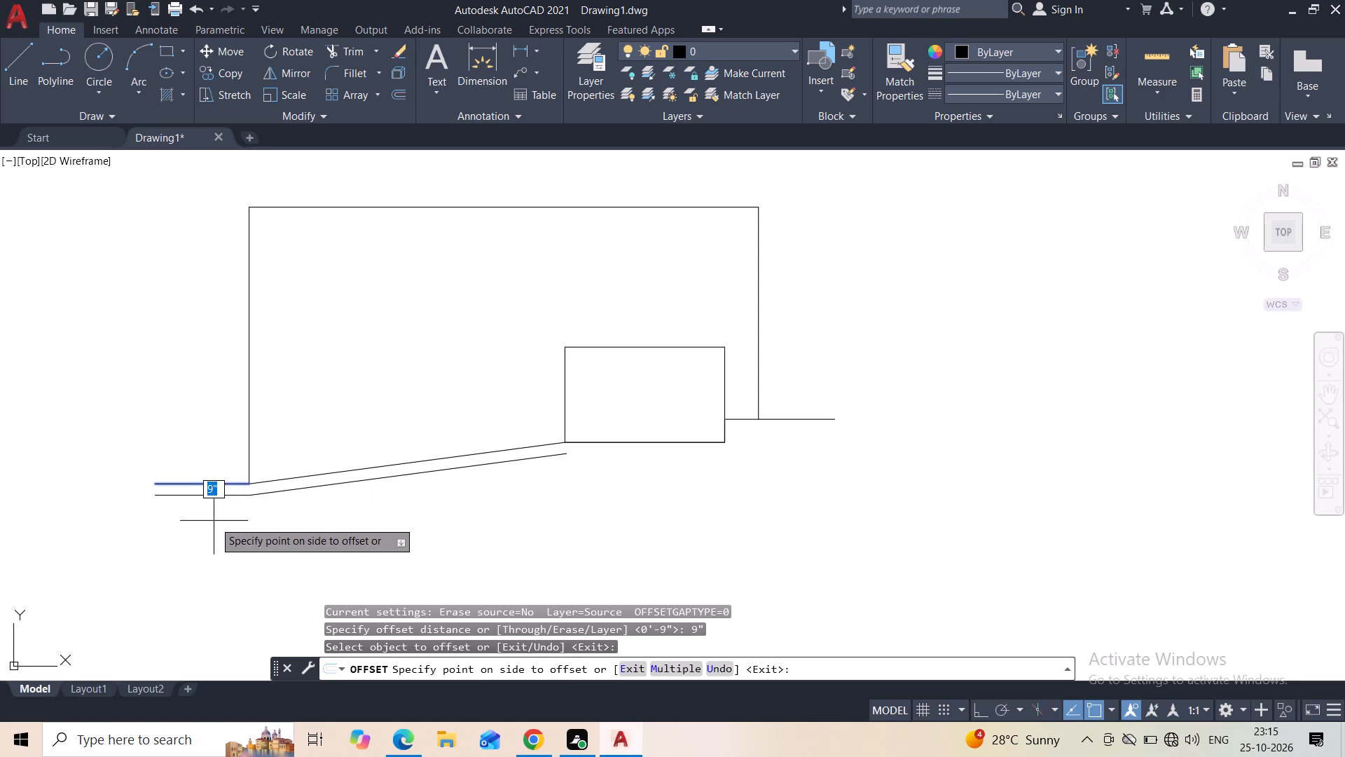
click(214, 521)
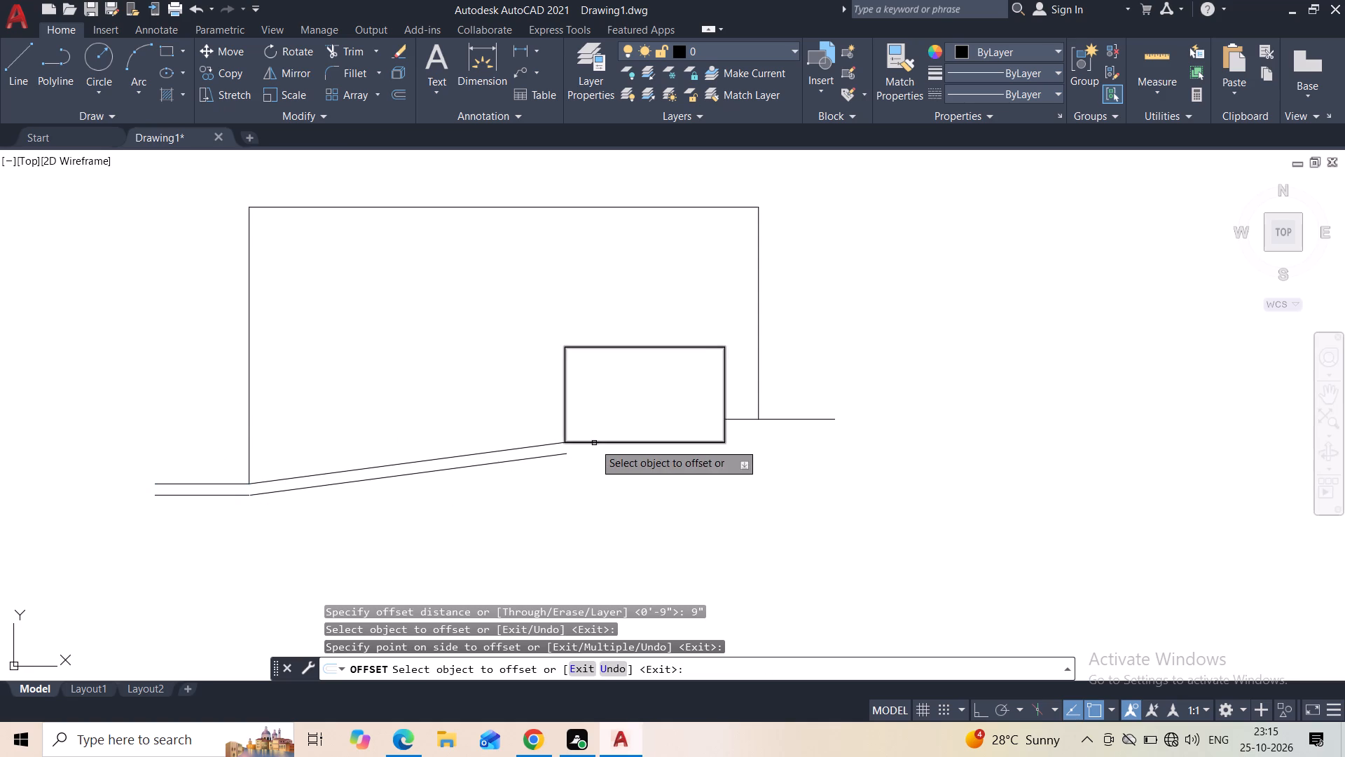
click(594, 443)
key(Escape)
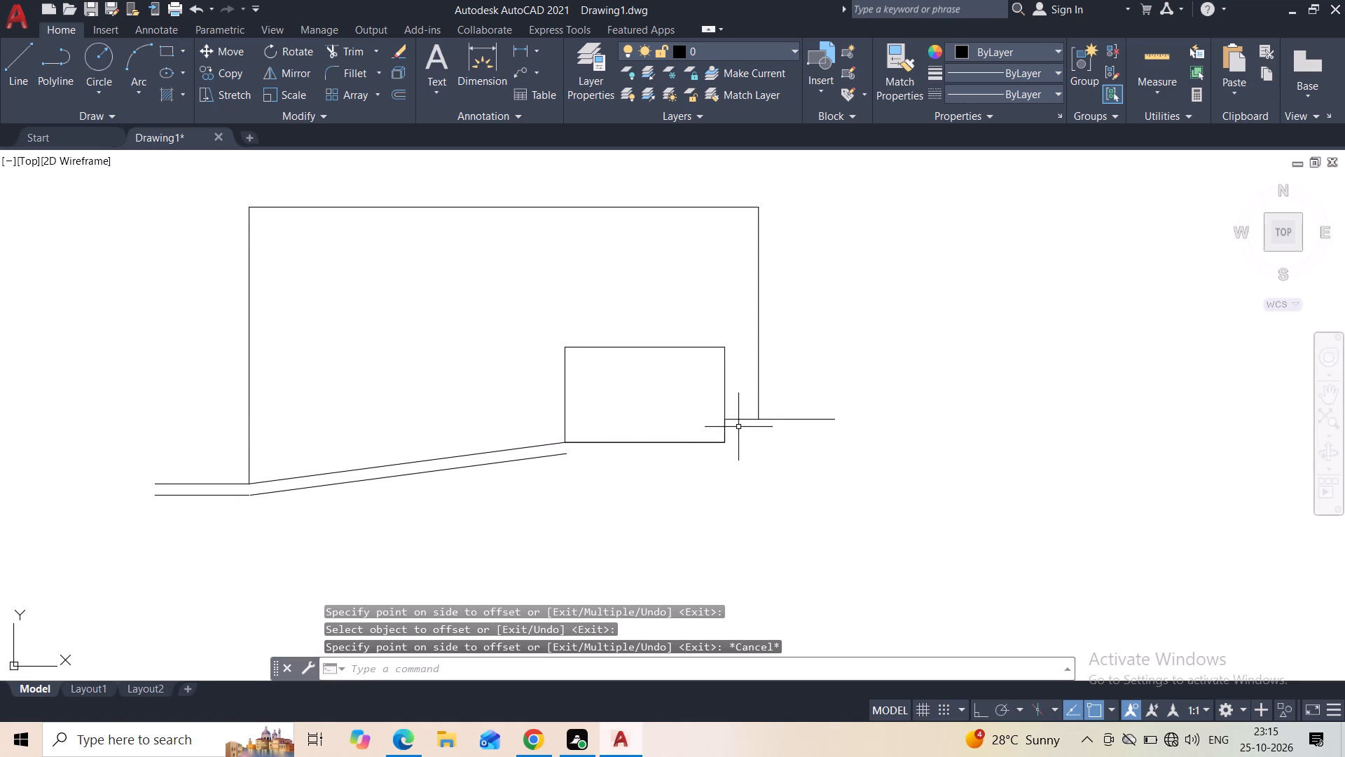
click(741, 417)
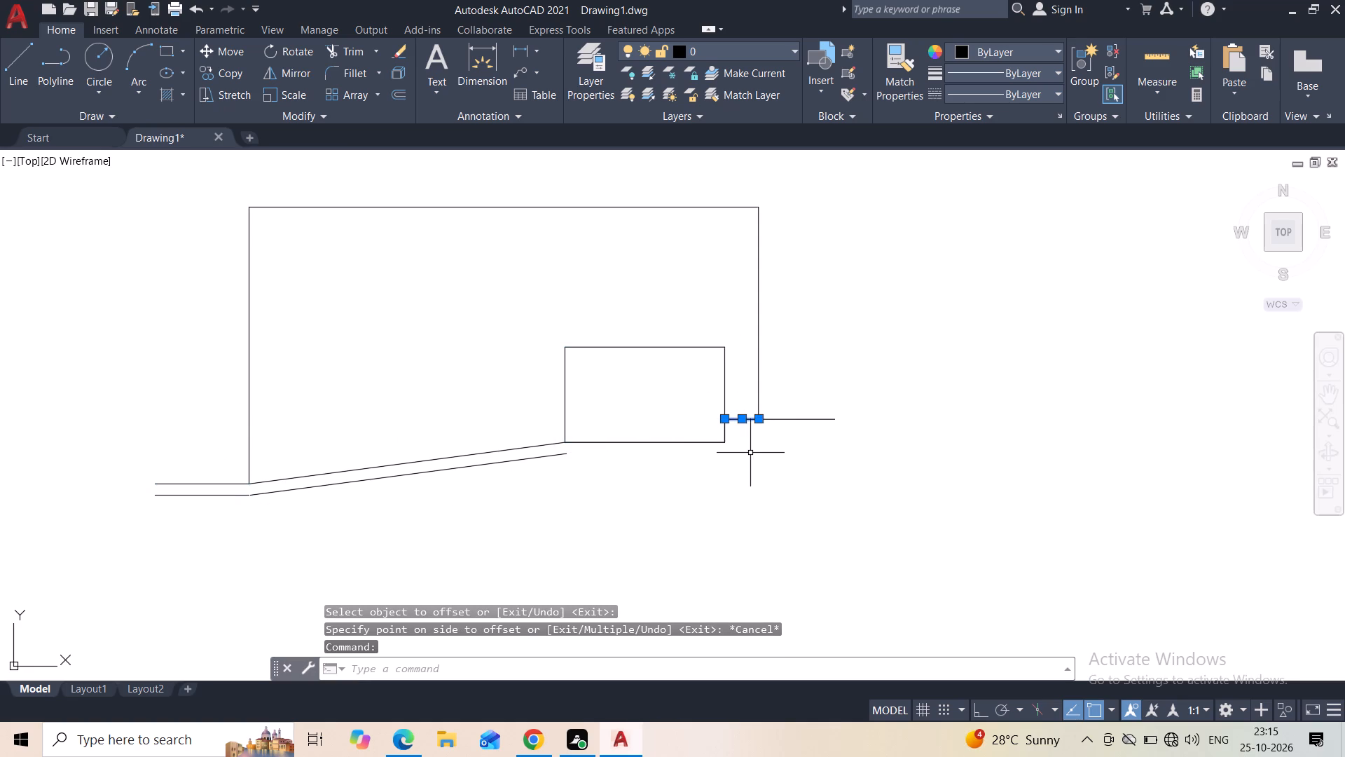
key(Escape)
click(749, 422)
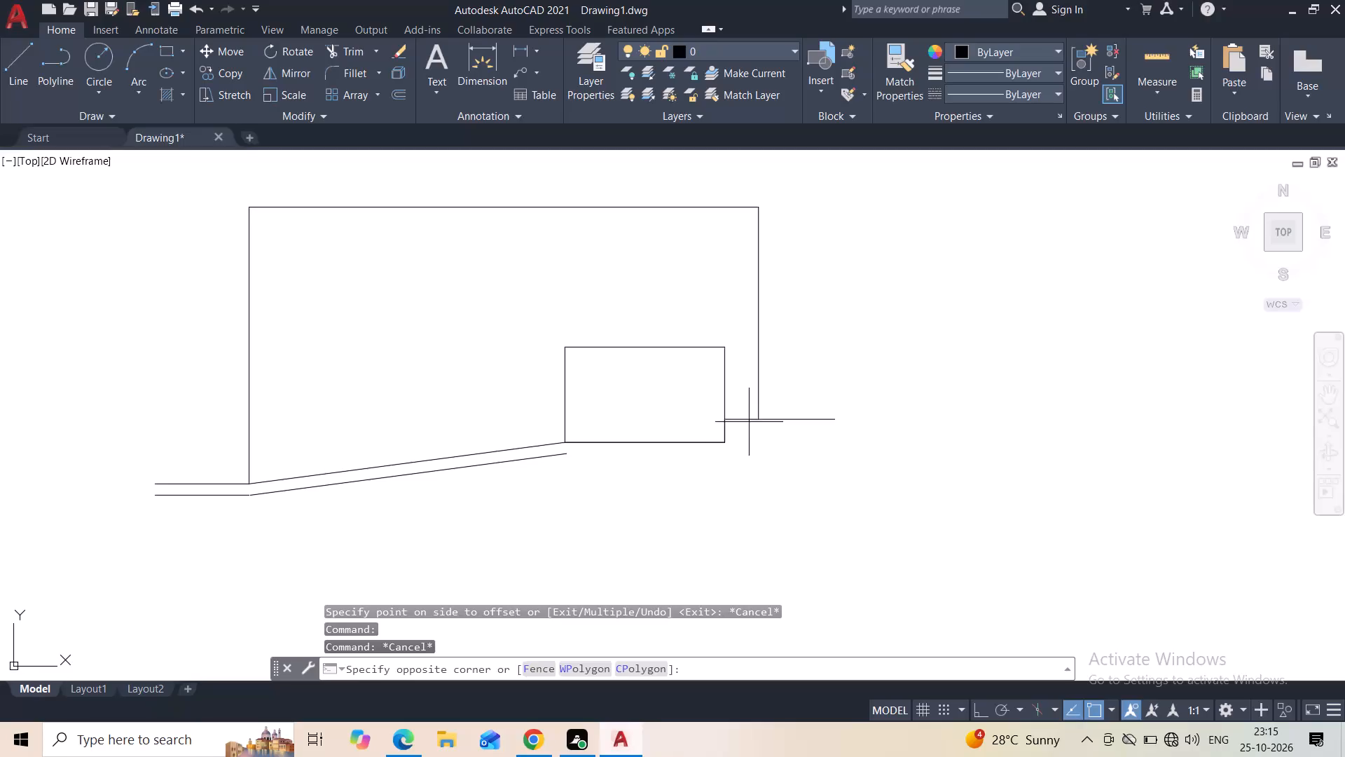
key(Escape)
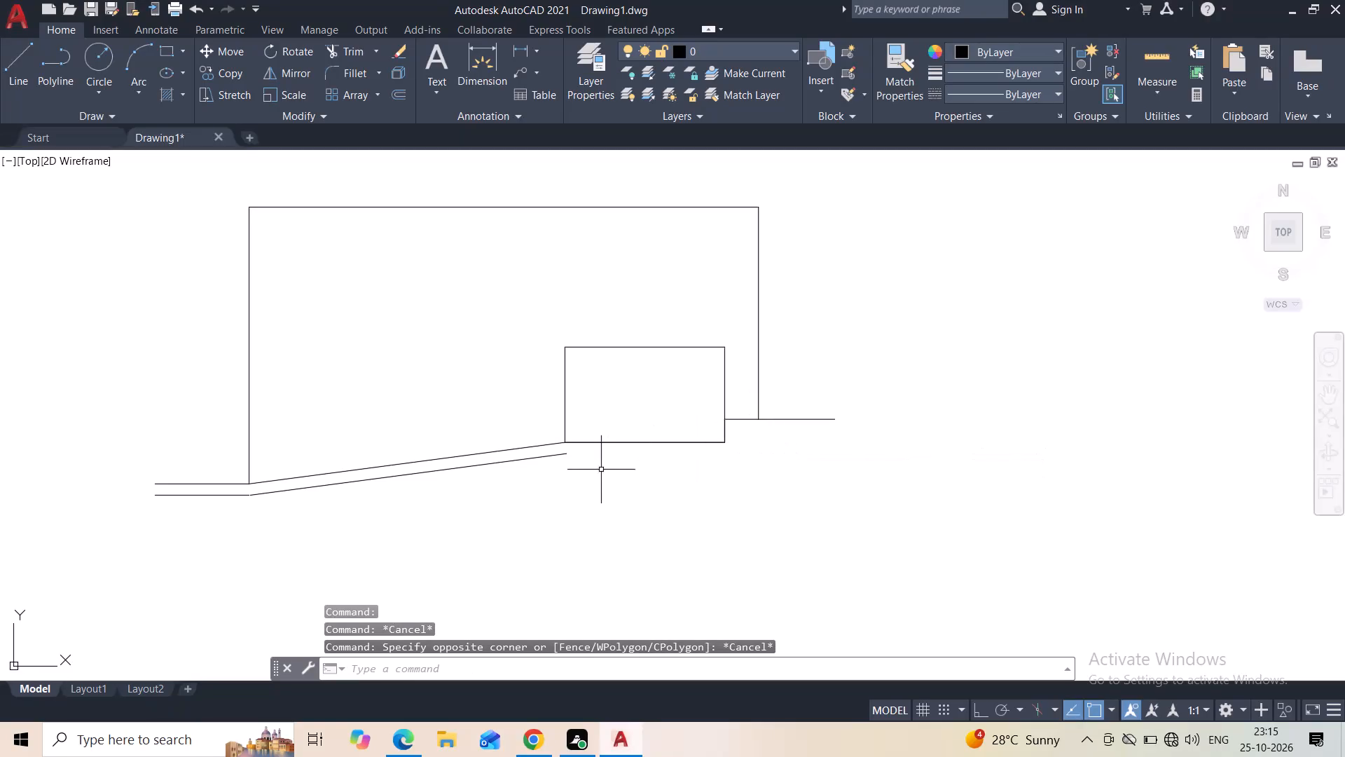
Draw a horizontal line about 10'-7 1/2" long rightward from the offset sloped line's upper end, below the inner rectangle.
click(24, 67)
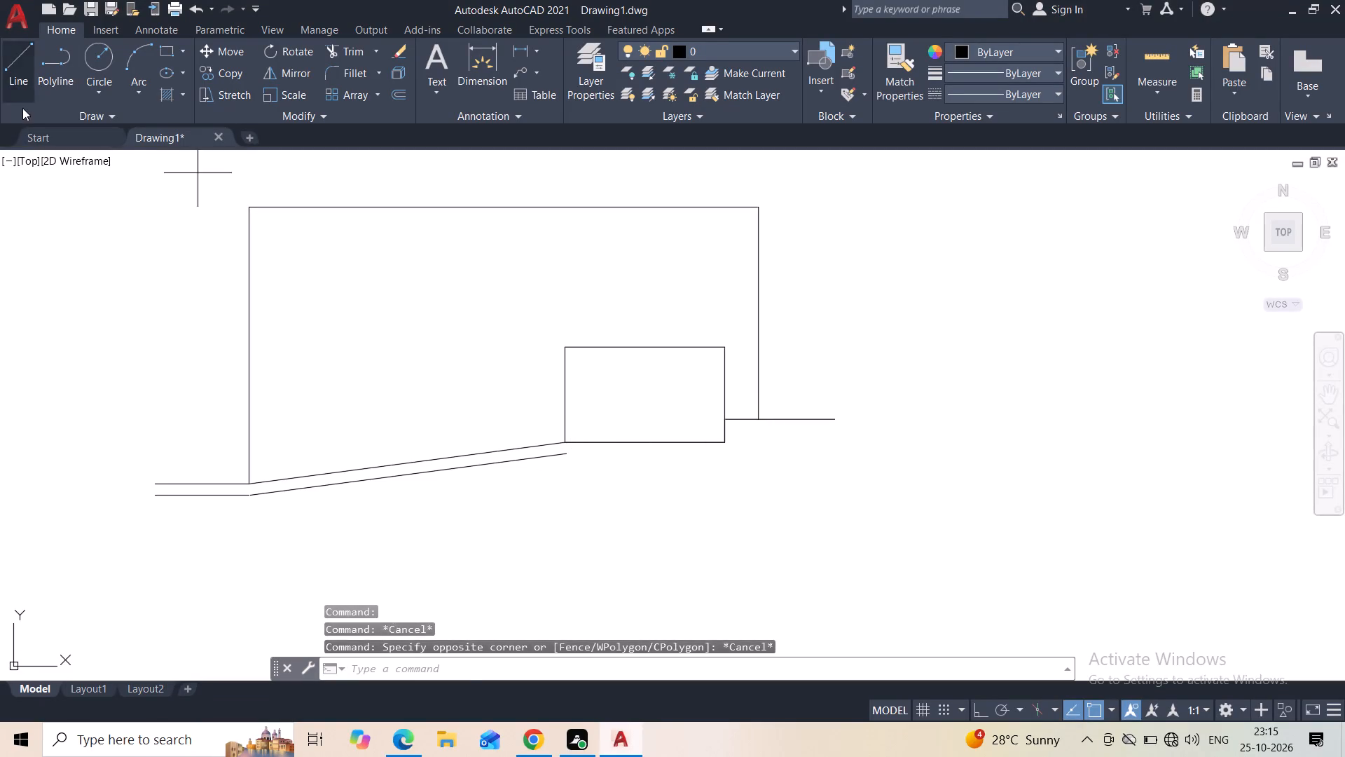
scroll(658, 470, up, 3)
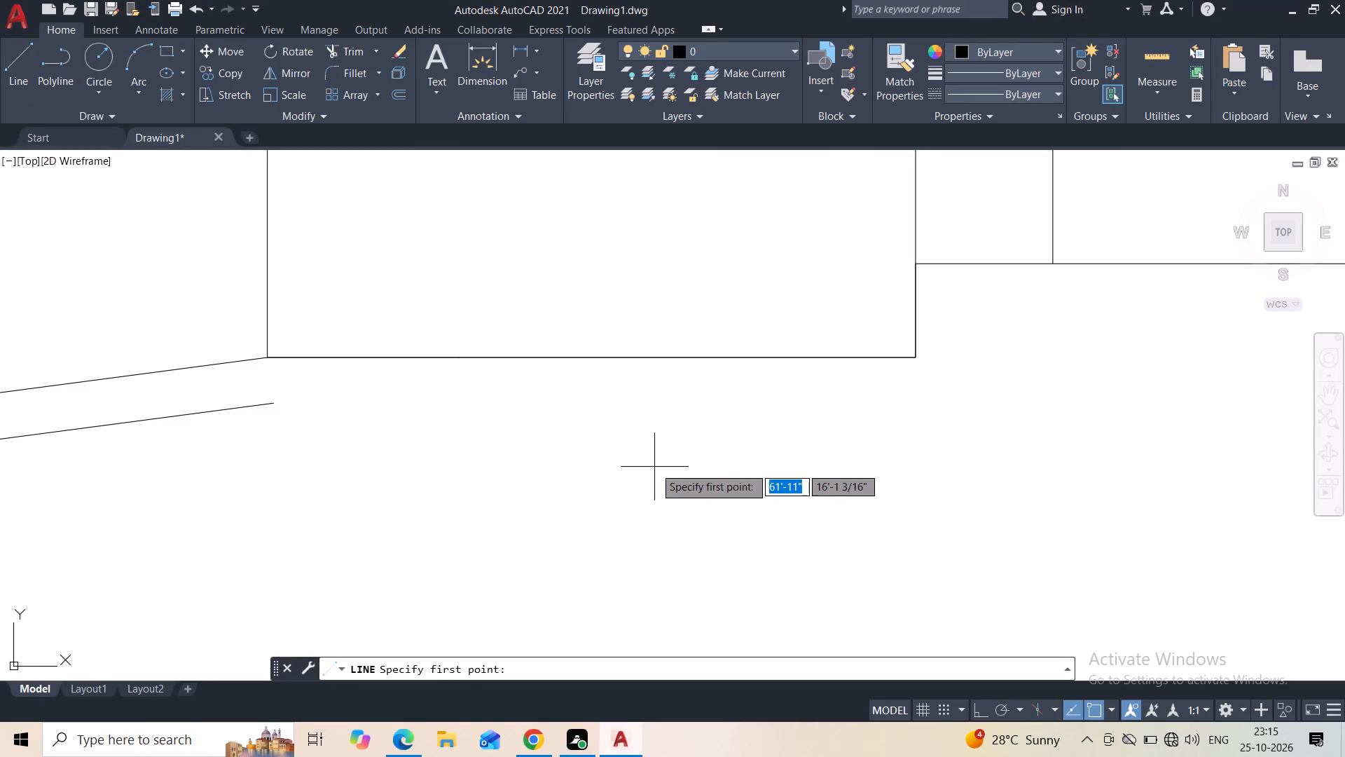
click(275, 405)
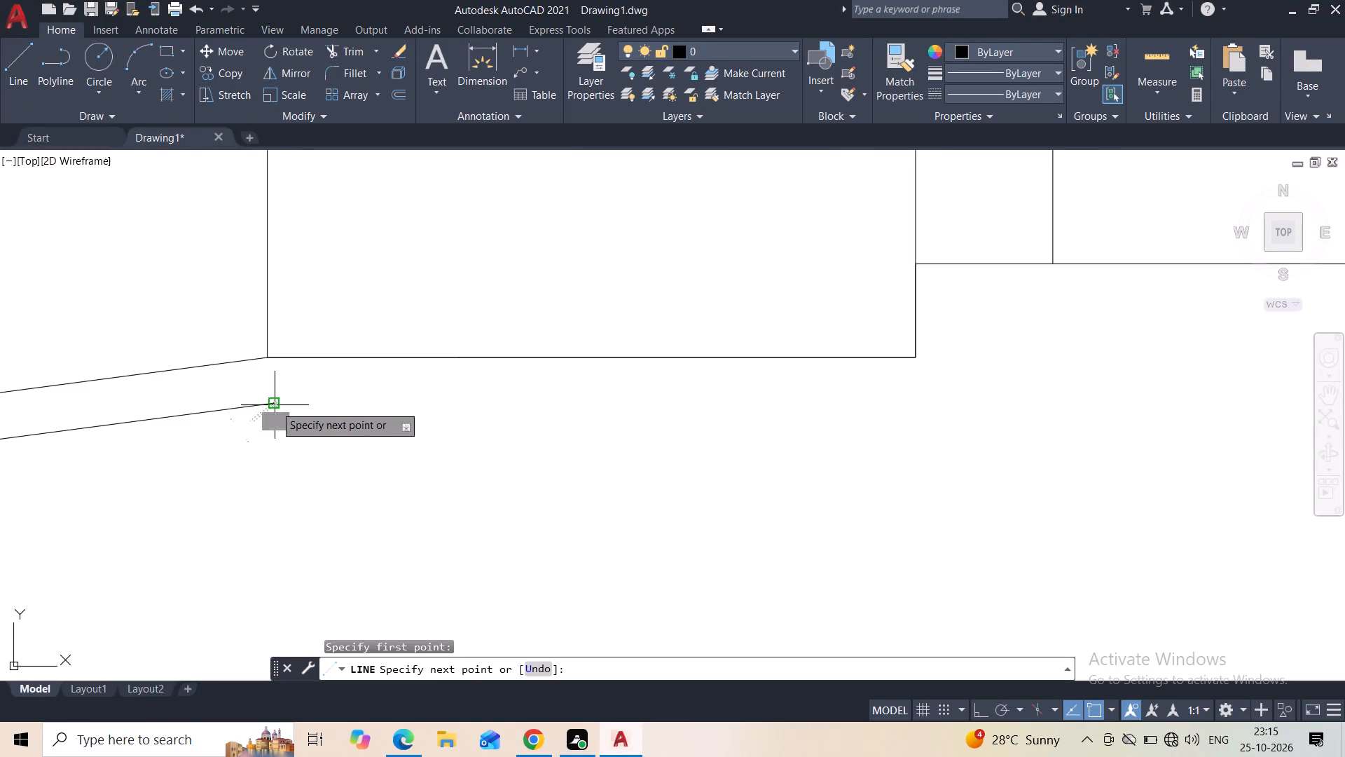
click(926, 397)
key(Escape)
Join the offset horizontal line to the lower end of the offset sloped line with a short line across the gap.
scroll(214, 466, down, 1)
middle_drag(214, 466, 697, 371)
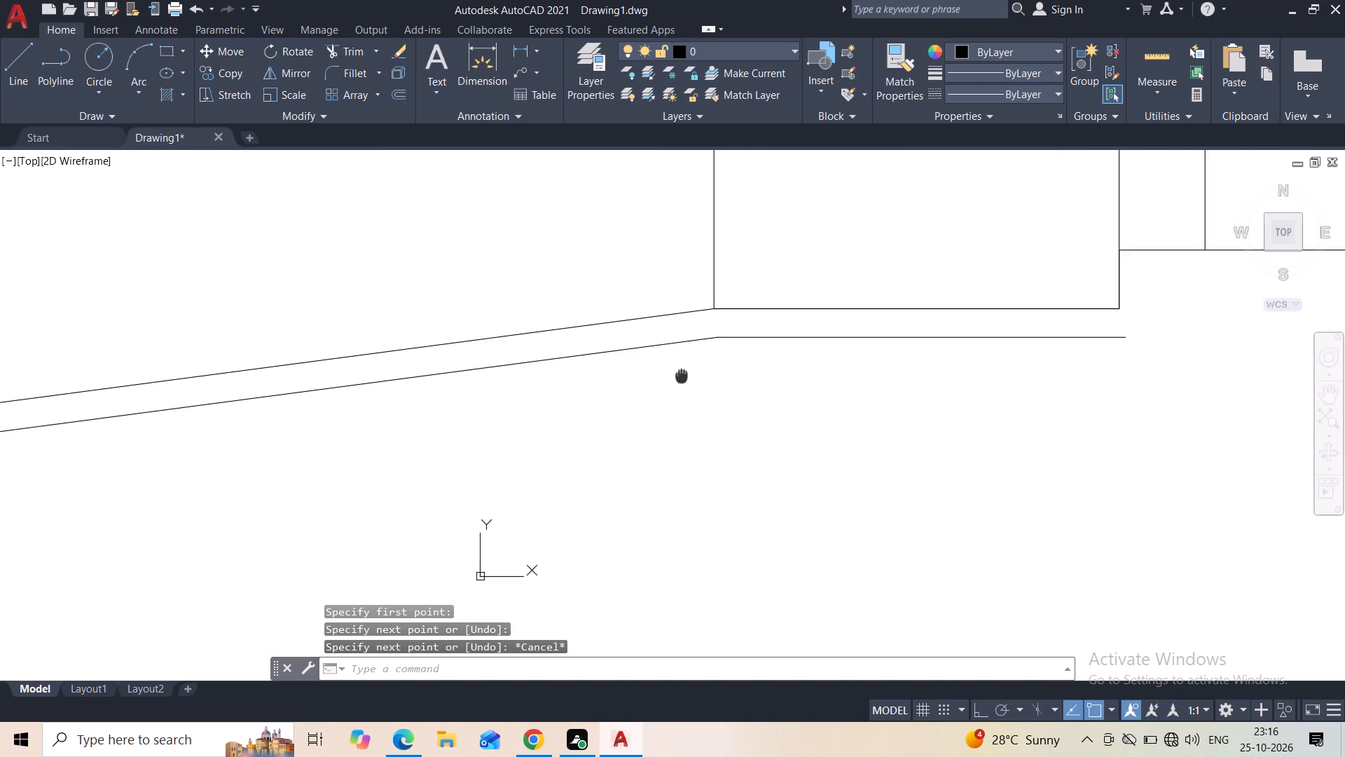
middle_drag(697, 371, 699, 369)
middle_drag(349, 422, 832, 376)
scroll(406, 403, down, 1)
scroll(411, 388, up, 4)
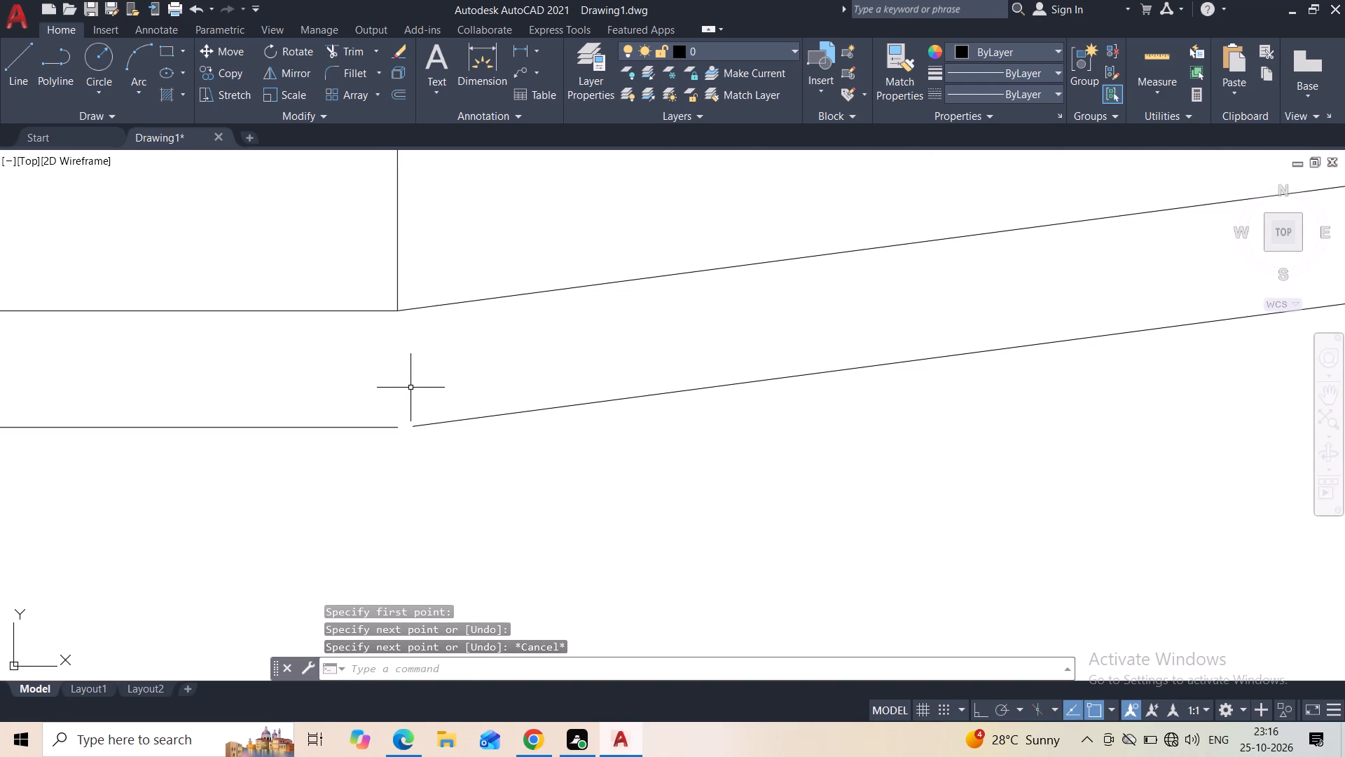
key(space)
scroll(399, 417, up, 4)
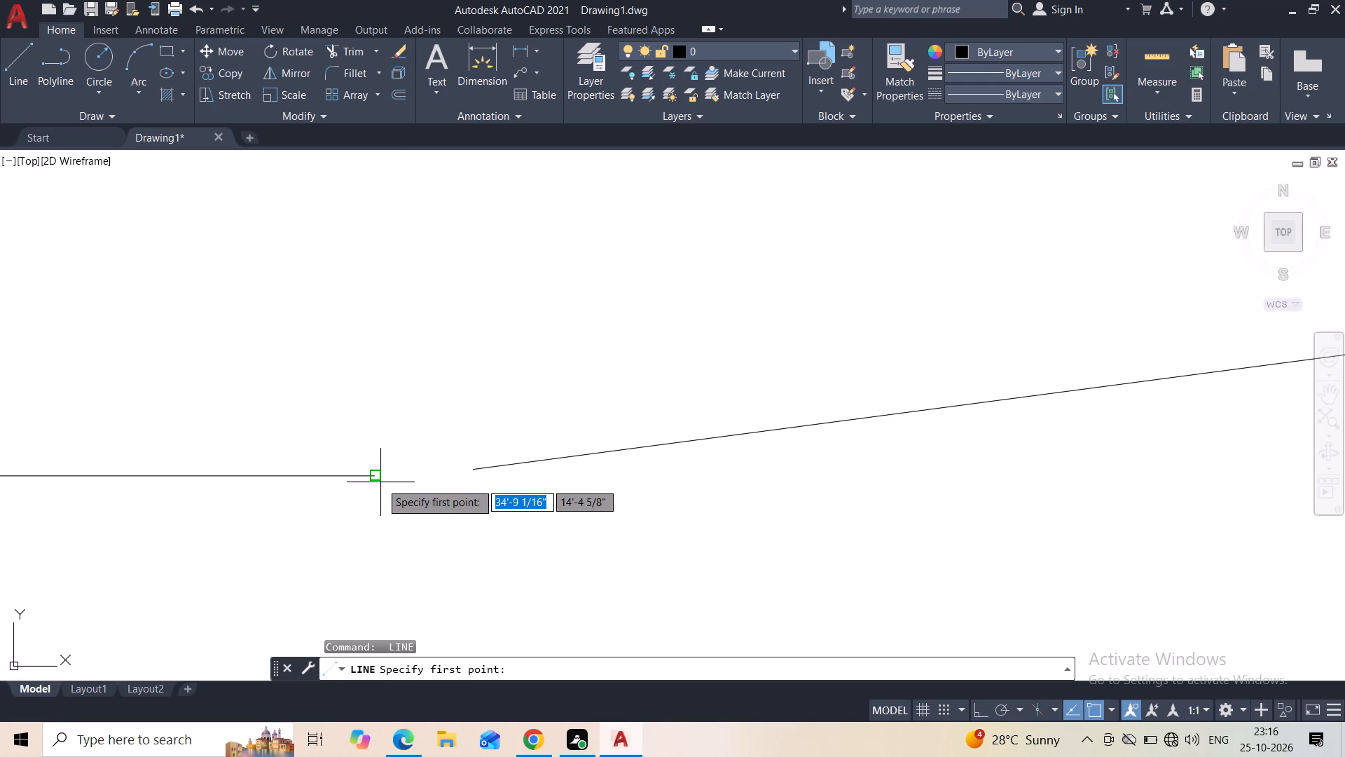
click(375, 479)
click(474, 470)
key(Escape)
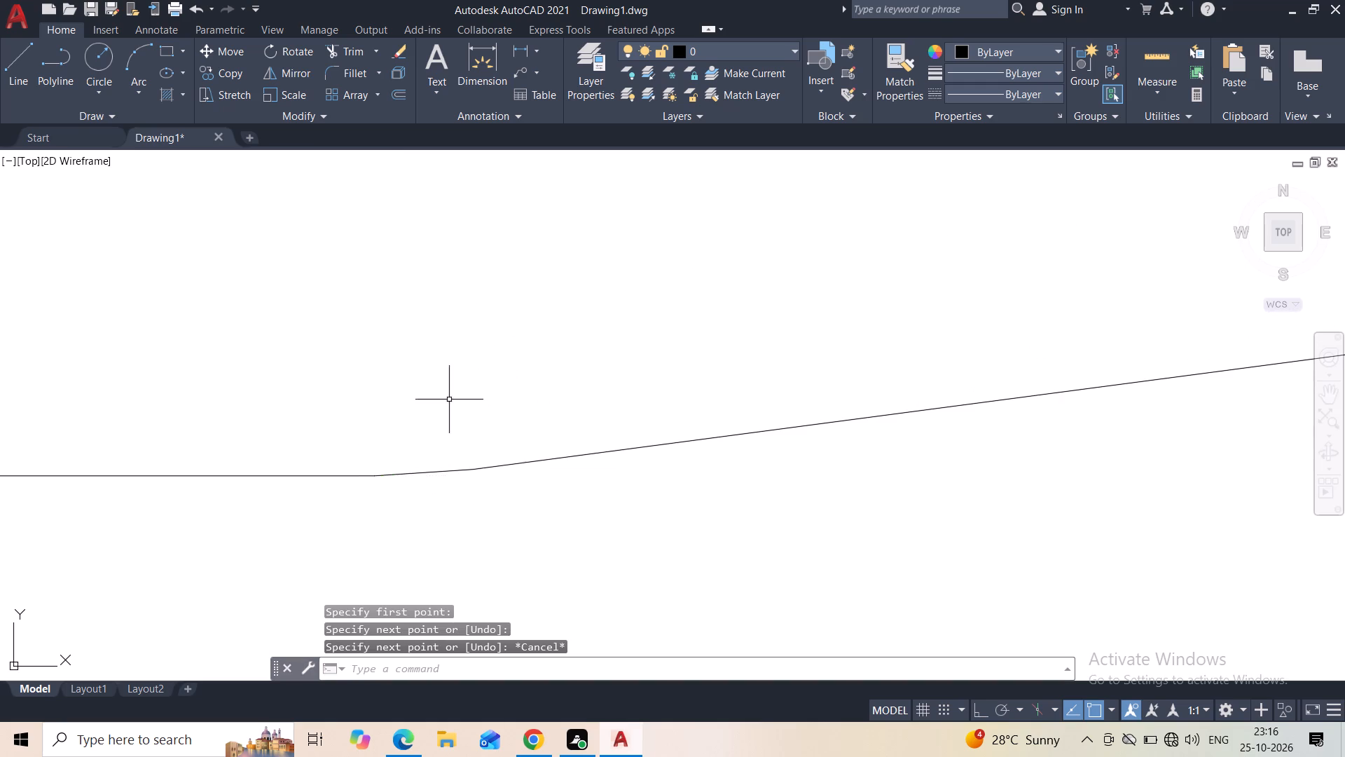
Close the left end of the 9" band with a vertical line between the two horizontal lines.
scroll(432, 407, down, 2)
scroll(267, 435, down, 3)
middle_drag(48, 465, 602, 466)
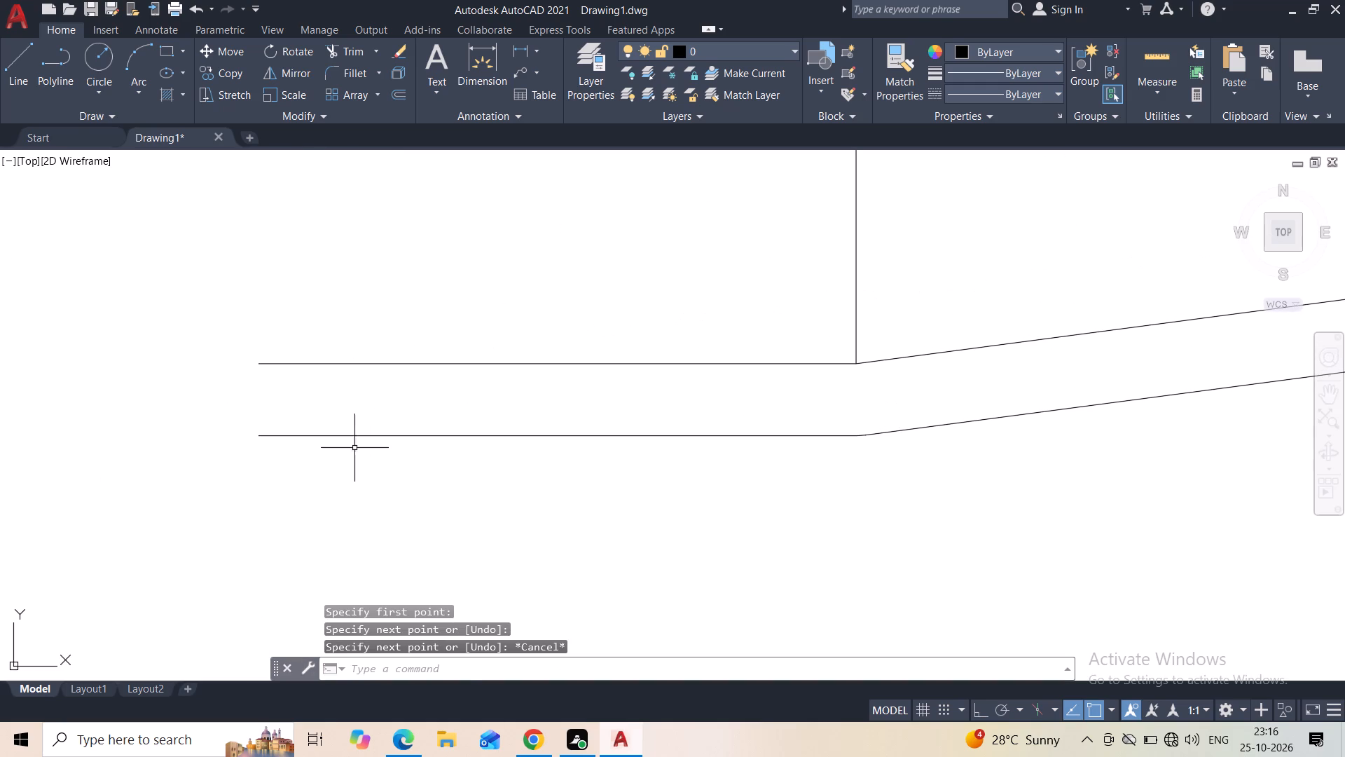
key(space)
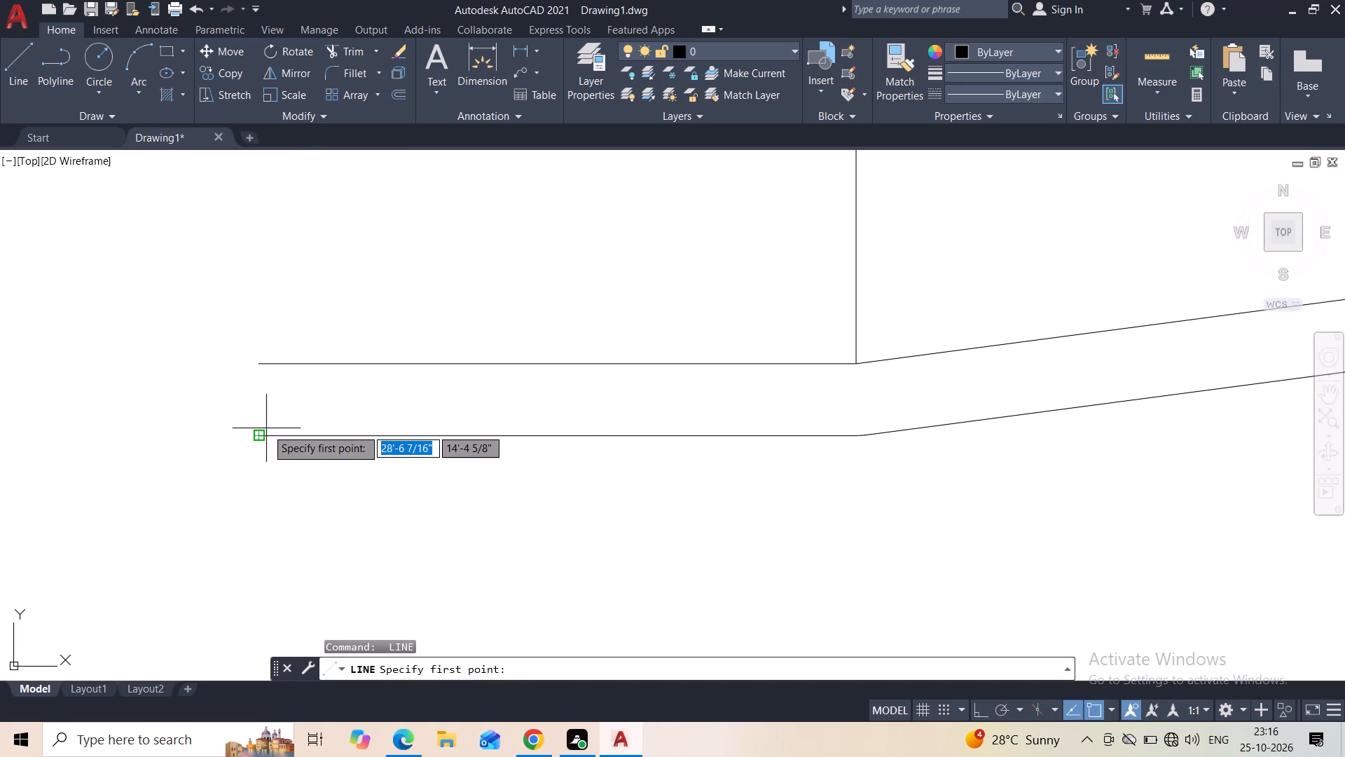
click(261, 437)
click(254, 367)
key(Escape)
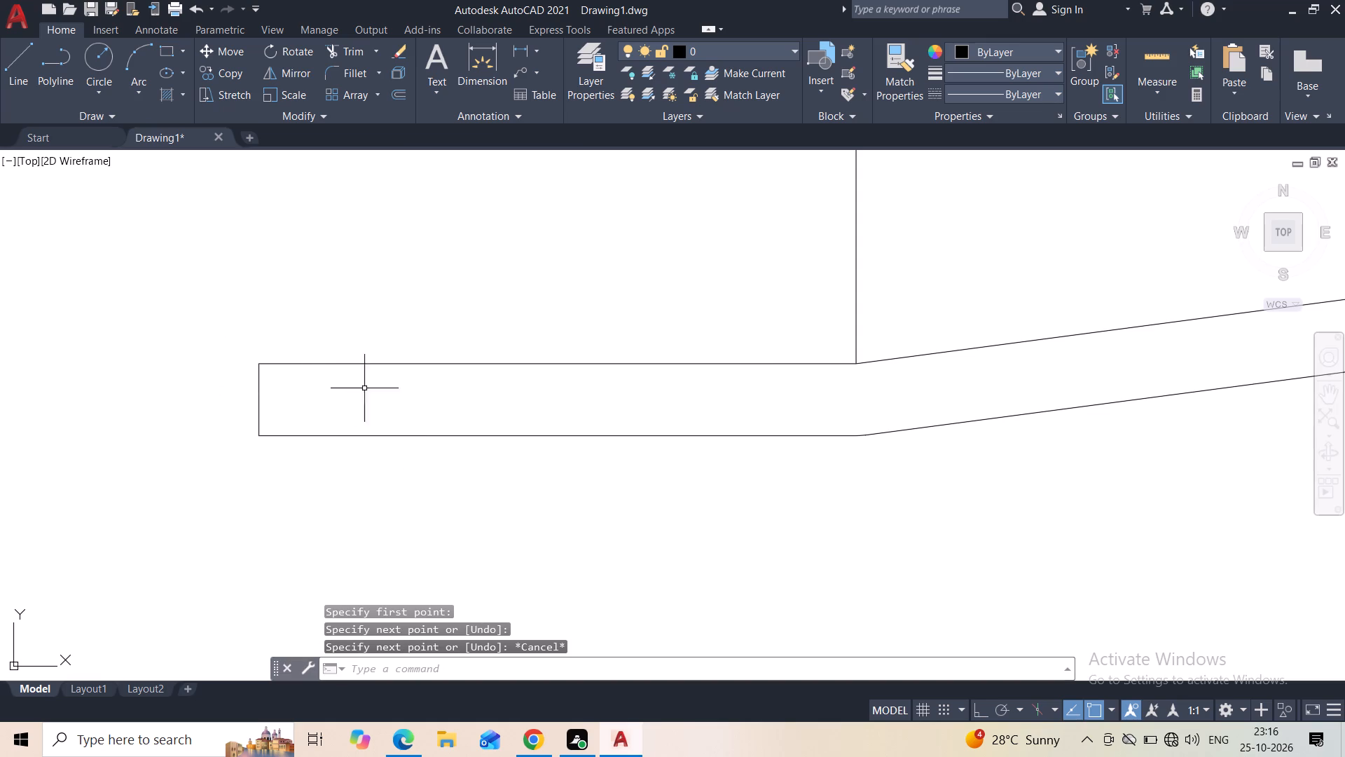
Extend the band's lower horizontal line below the inner rectangle 9" to the right with a new line segment.
scroll(375, 392, down, 6)
middle_drag(555, 419, 393, 503)
scroll(441, 454, up, 3)
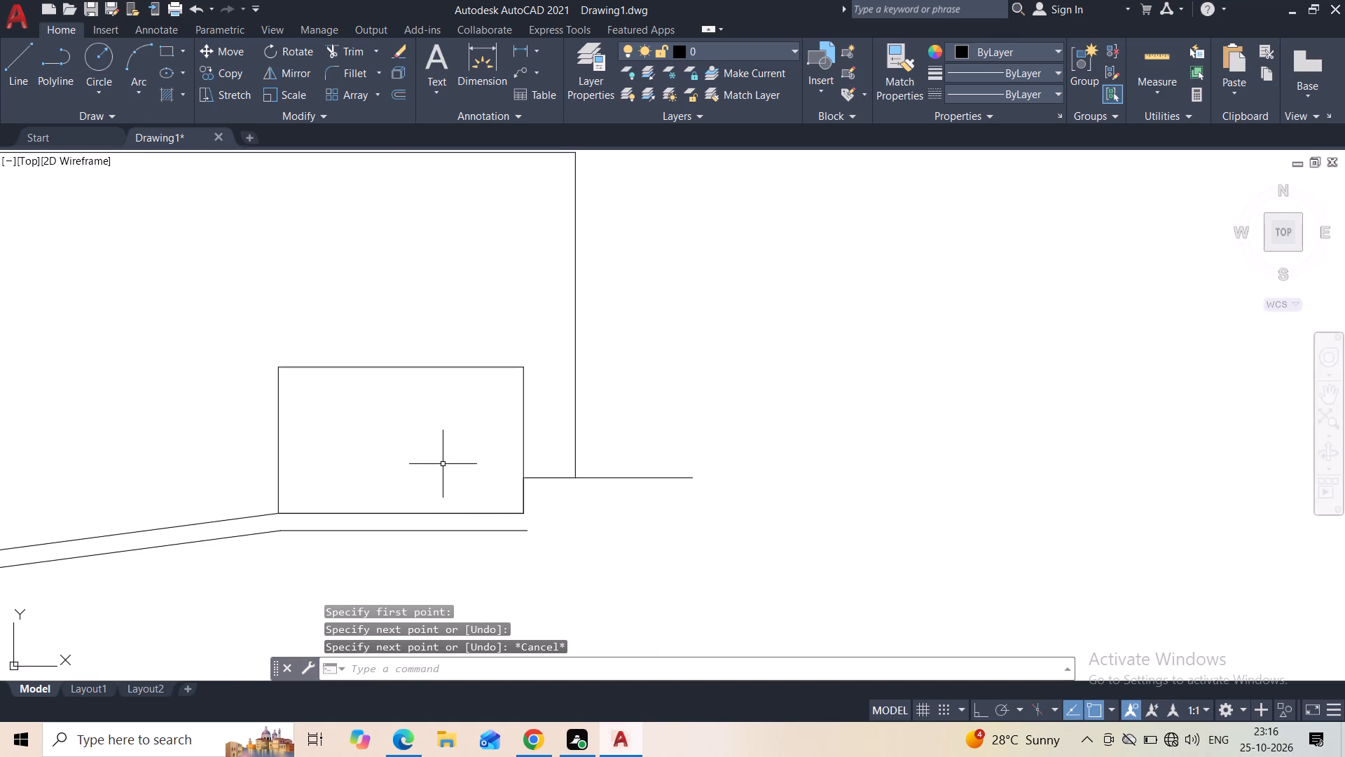
middle_drag(461, 486, 335, 362)
scroll(354, 412, up, 1)
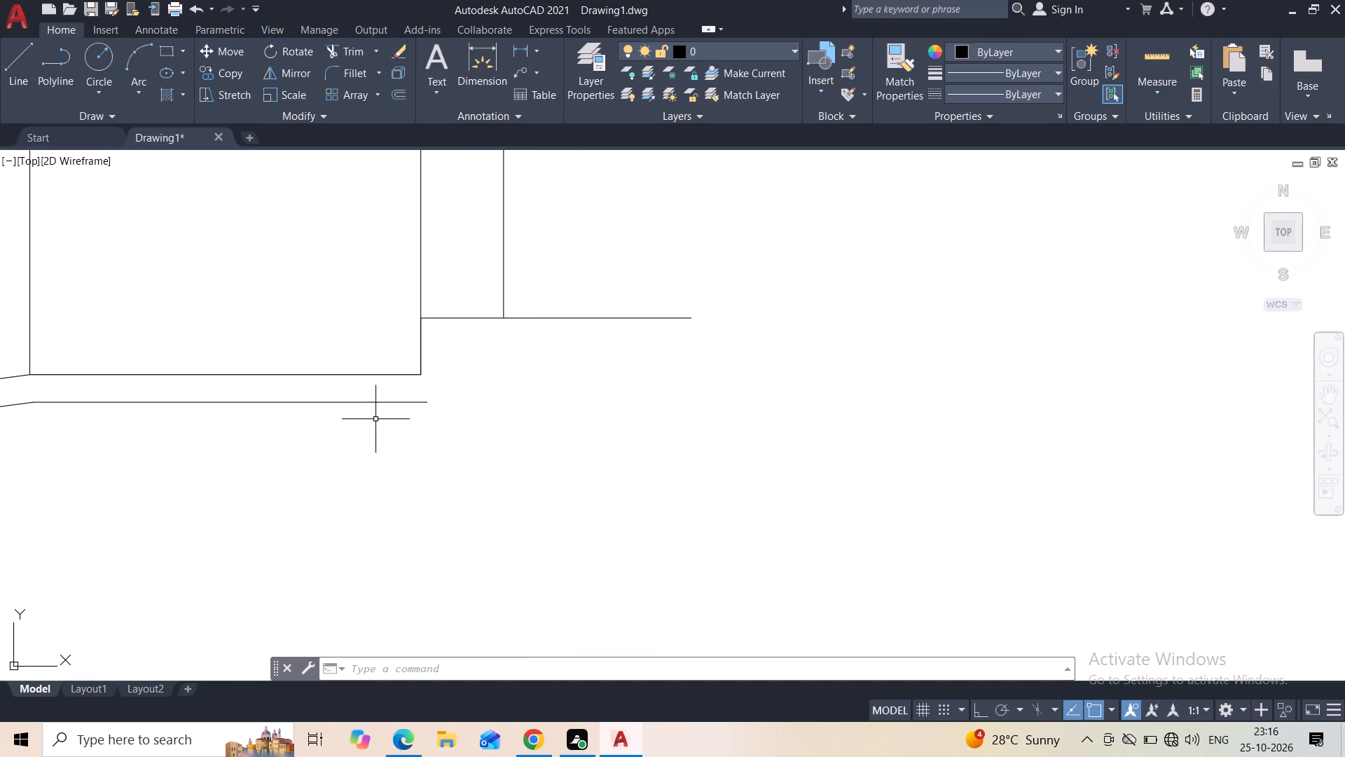
key(space)
click(427, 404)
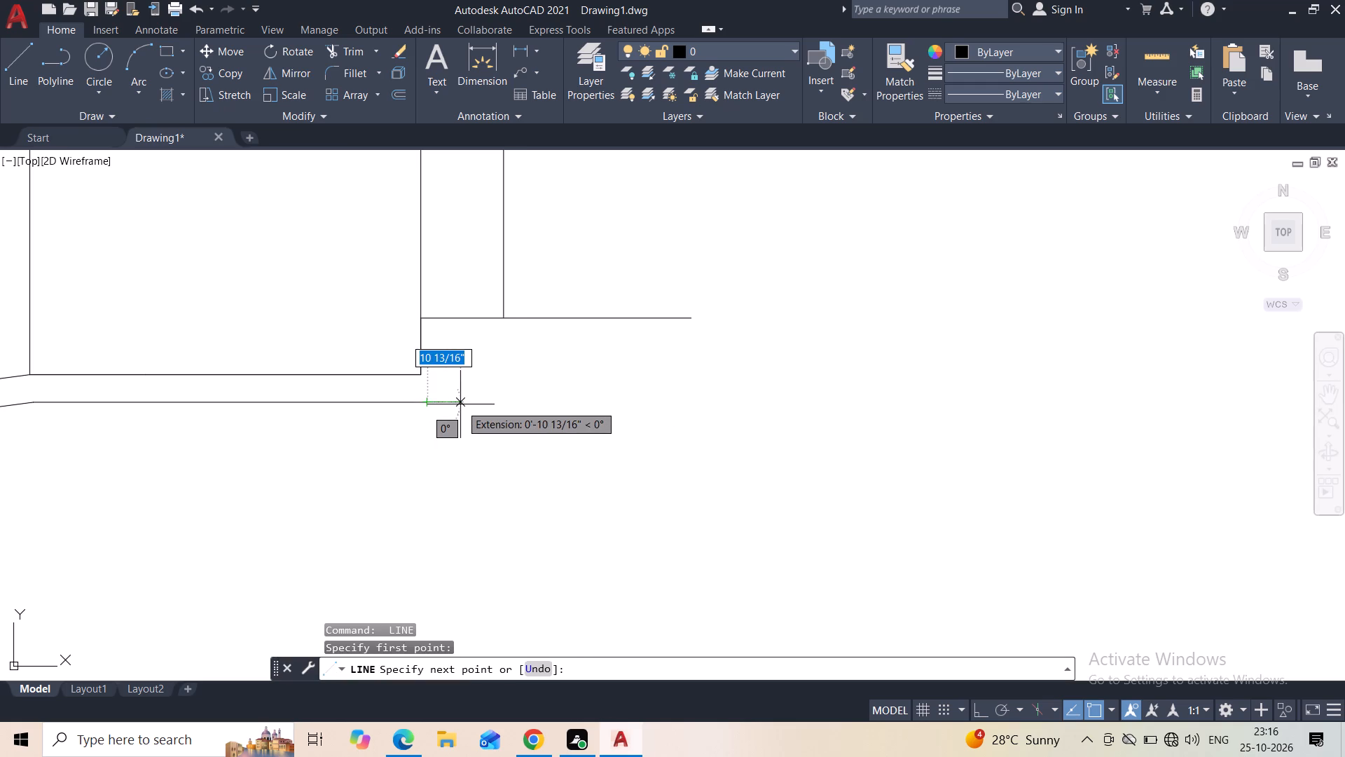
text(9")
key(Return)
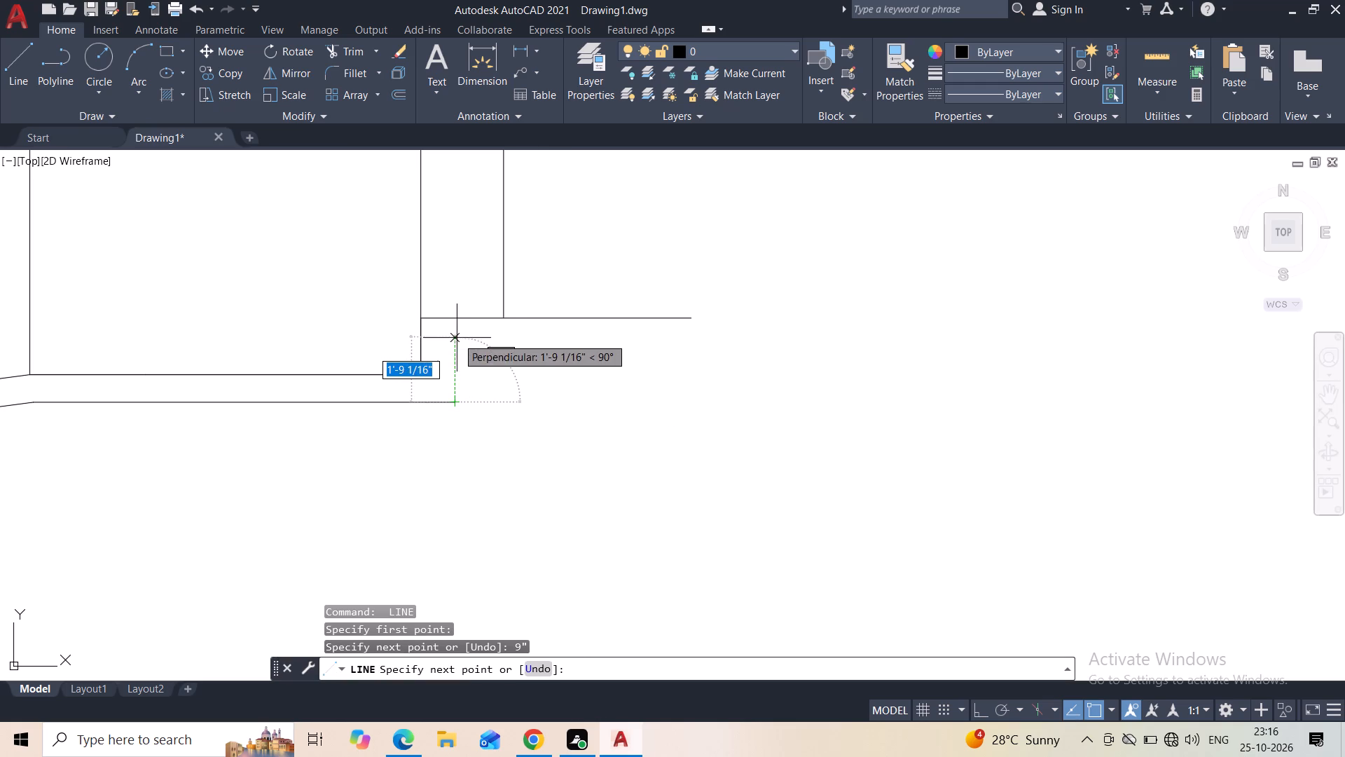
key(Escape)
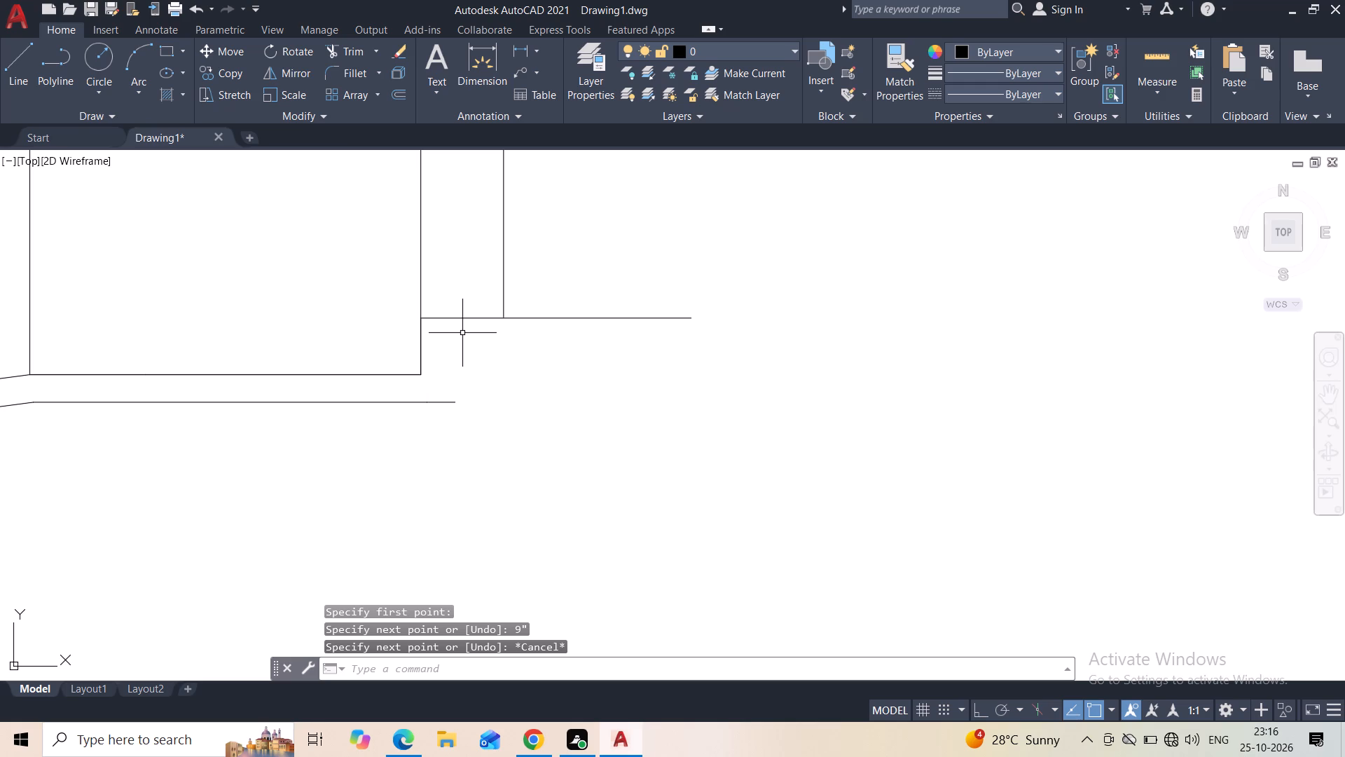
Offset the short horizontal line between the inner rectangle and the outline's right side 9" downward.
click(471, 319)
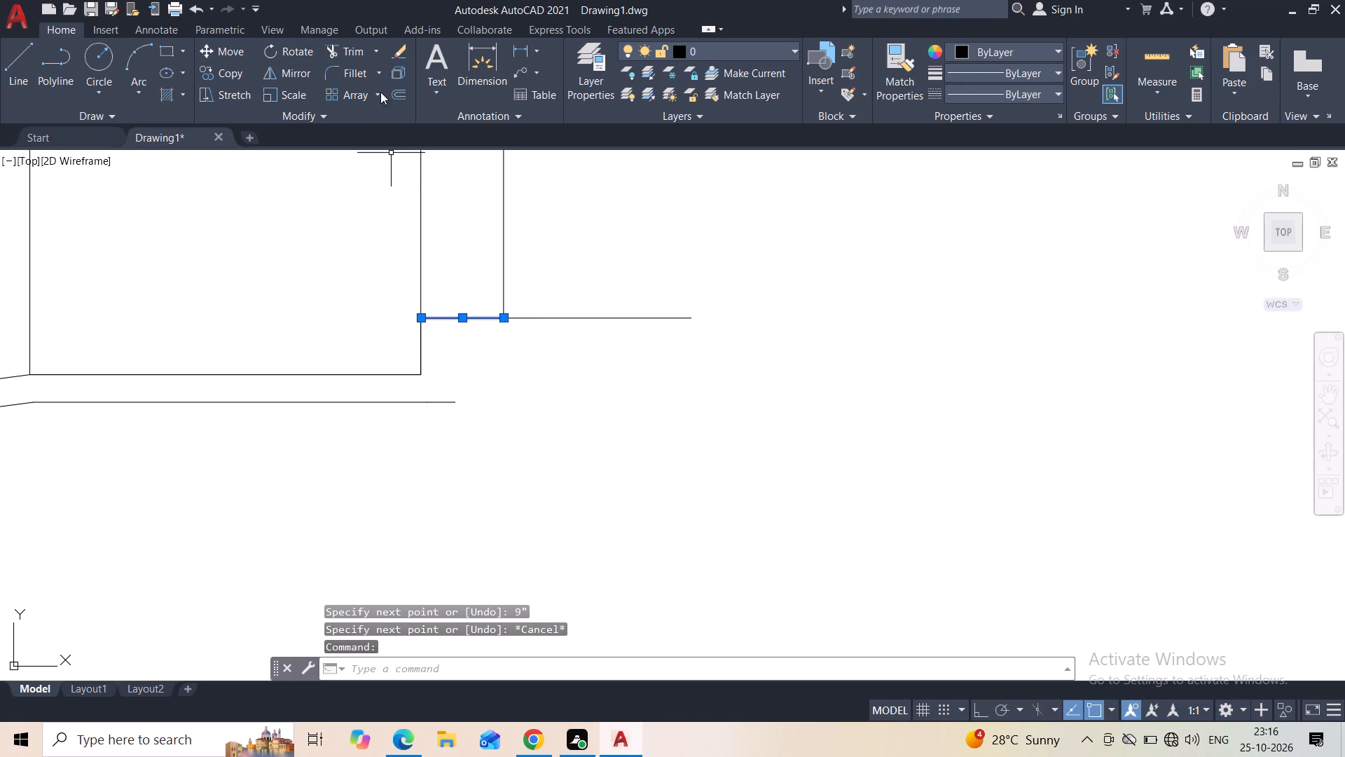
click(391, 88)
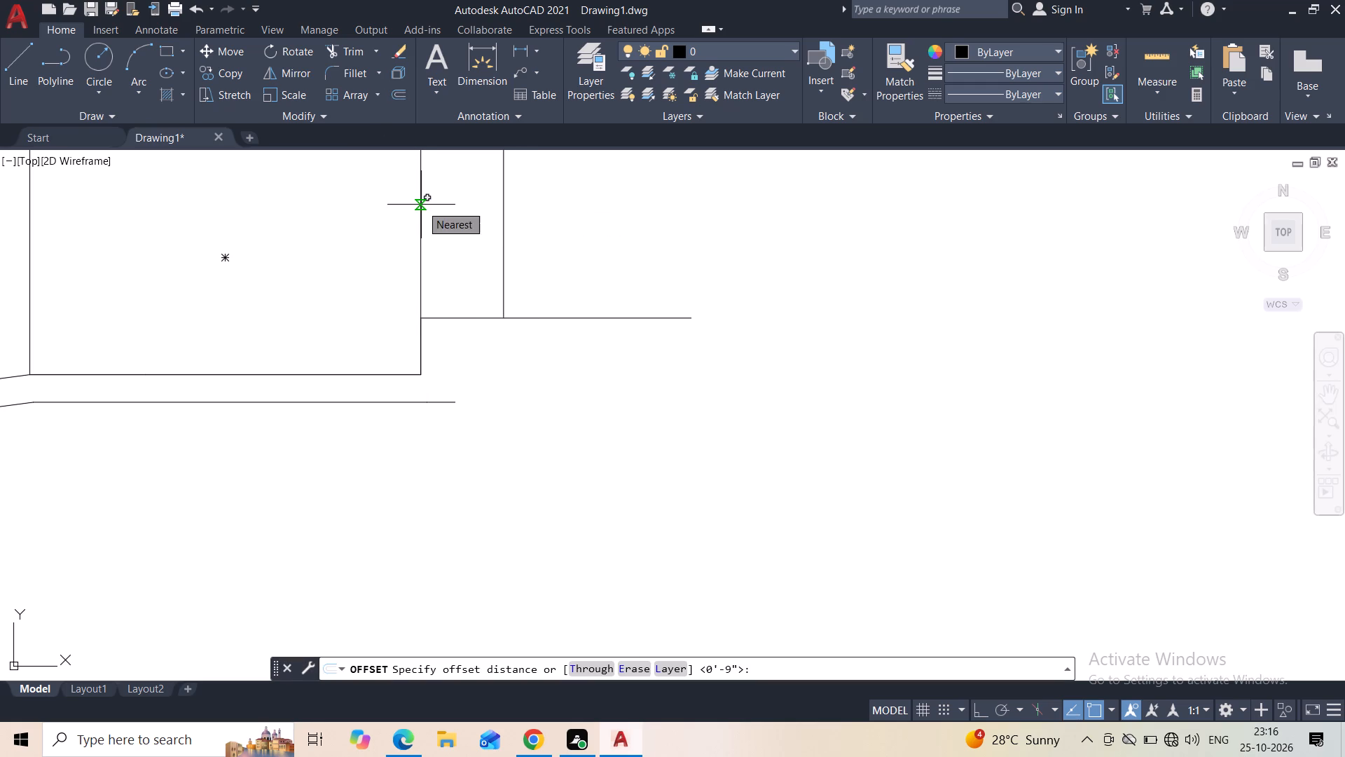
text(9")
key(Return)
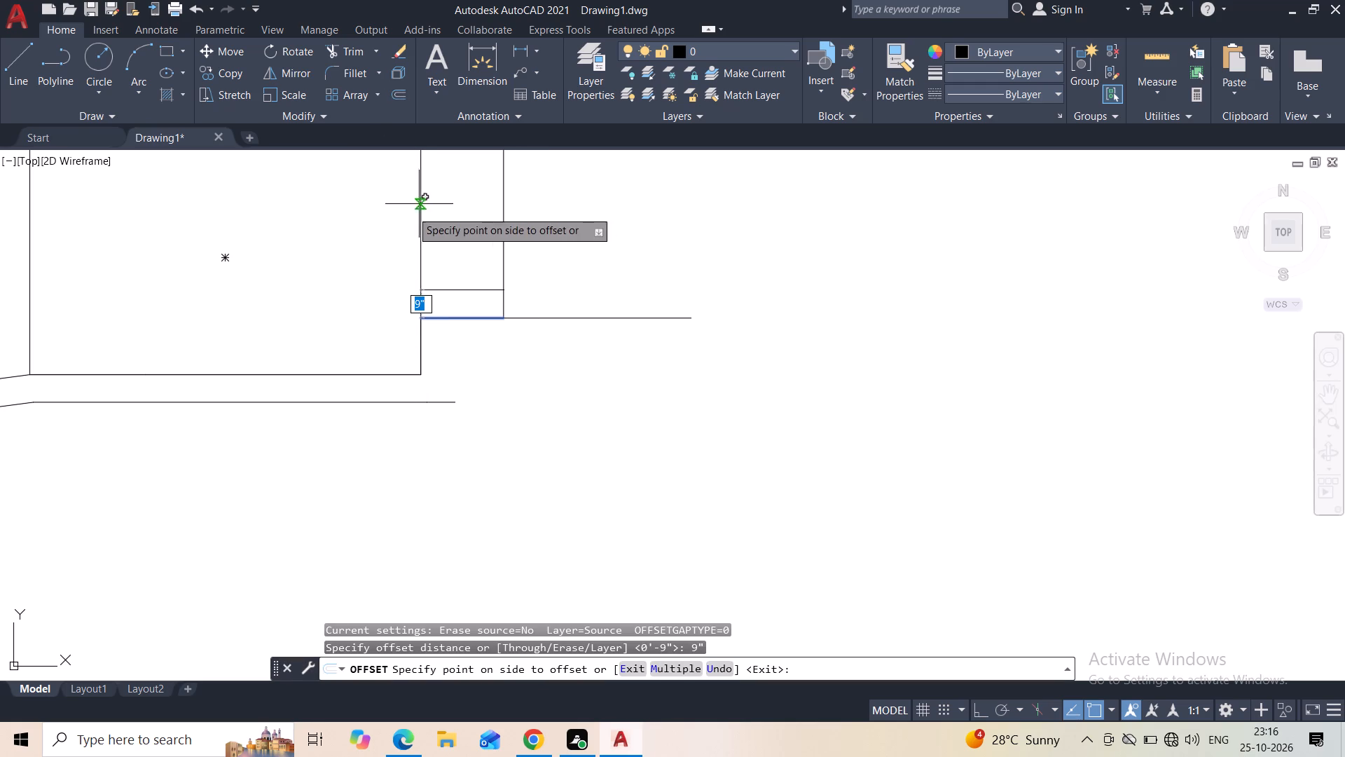
click(427, 471)
key(Escape)
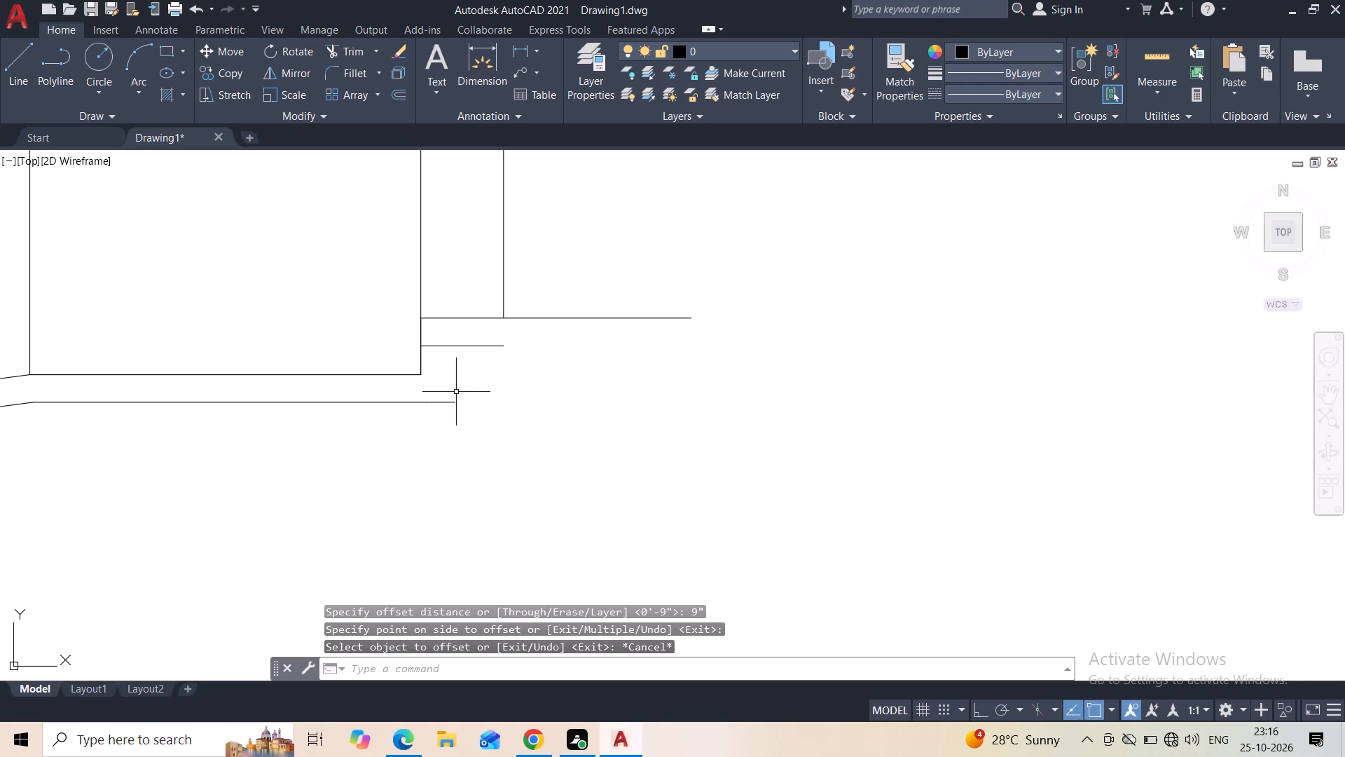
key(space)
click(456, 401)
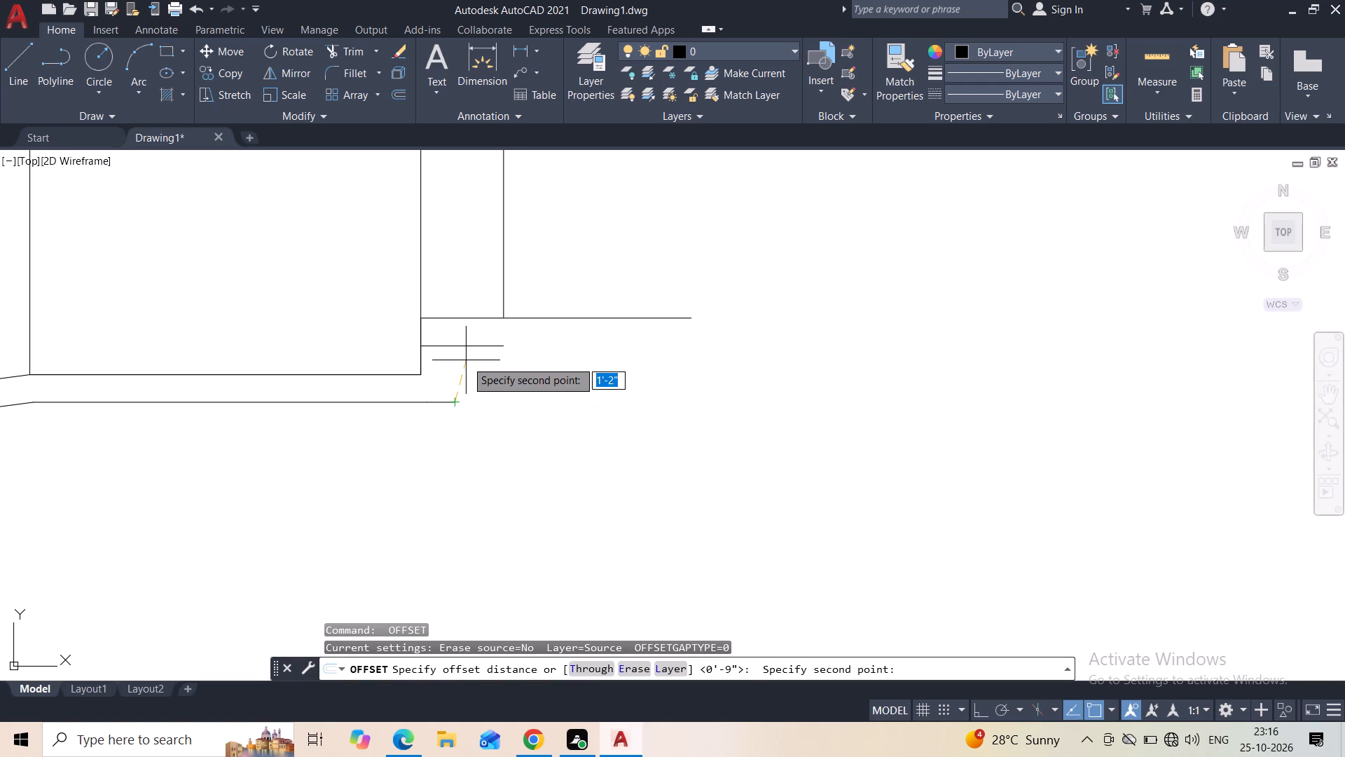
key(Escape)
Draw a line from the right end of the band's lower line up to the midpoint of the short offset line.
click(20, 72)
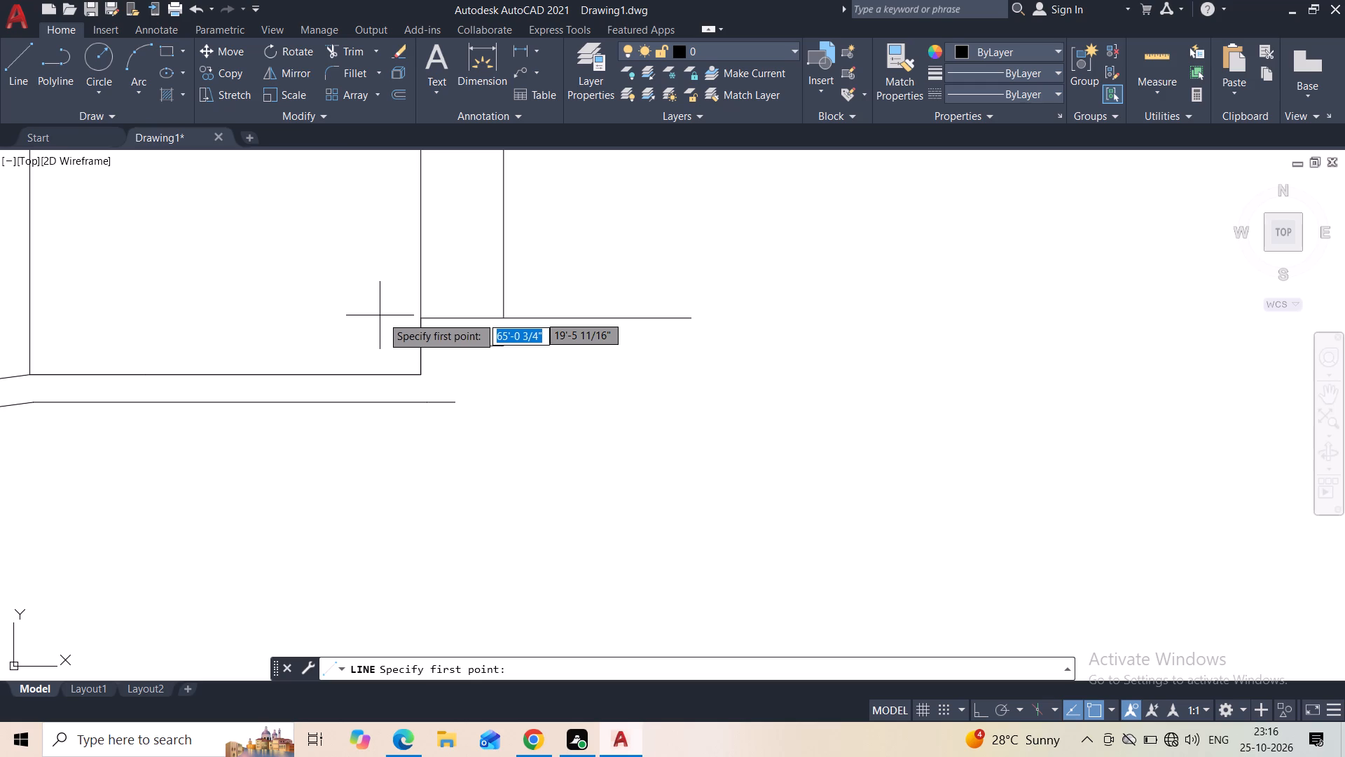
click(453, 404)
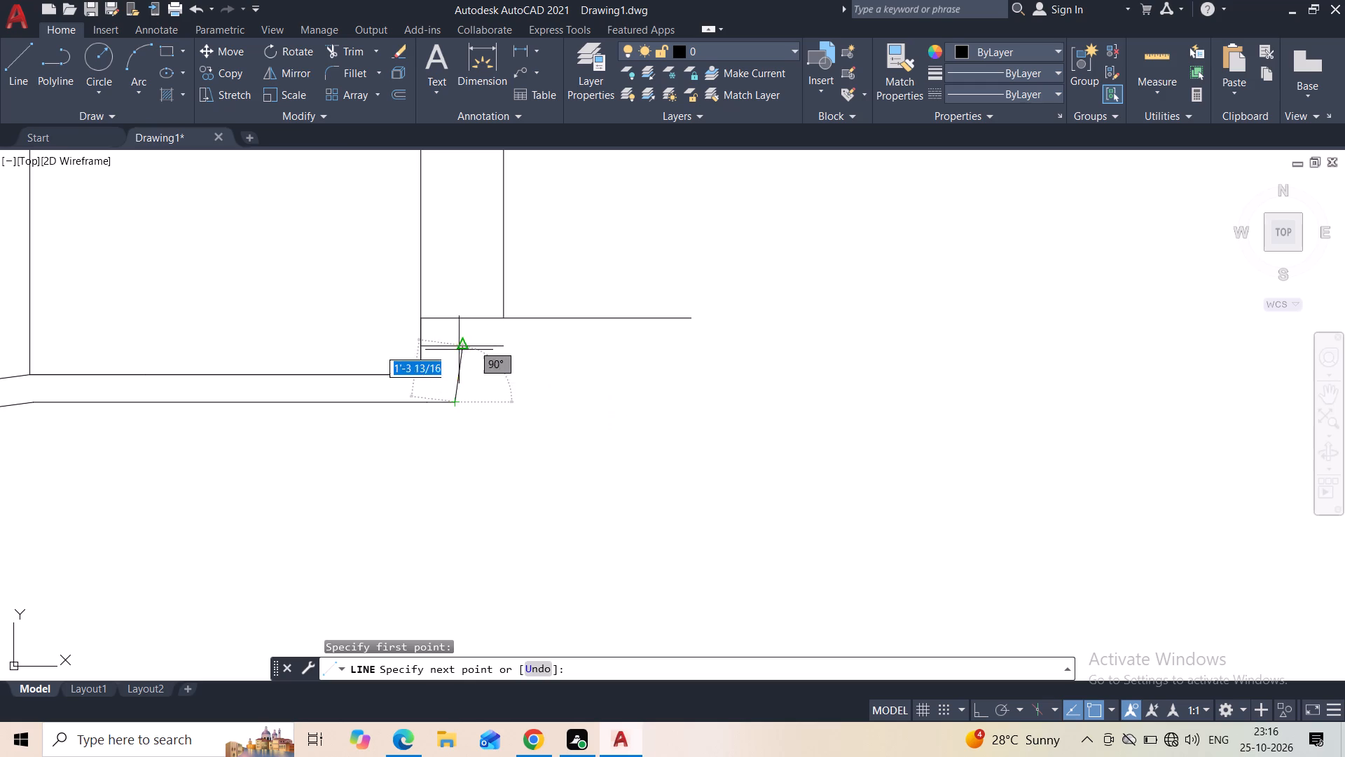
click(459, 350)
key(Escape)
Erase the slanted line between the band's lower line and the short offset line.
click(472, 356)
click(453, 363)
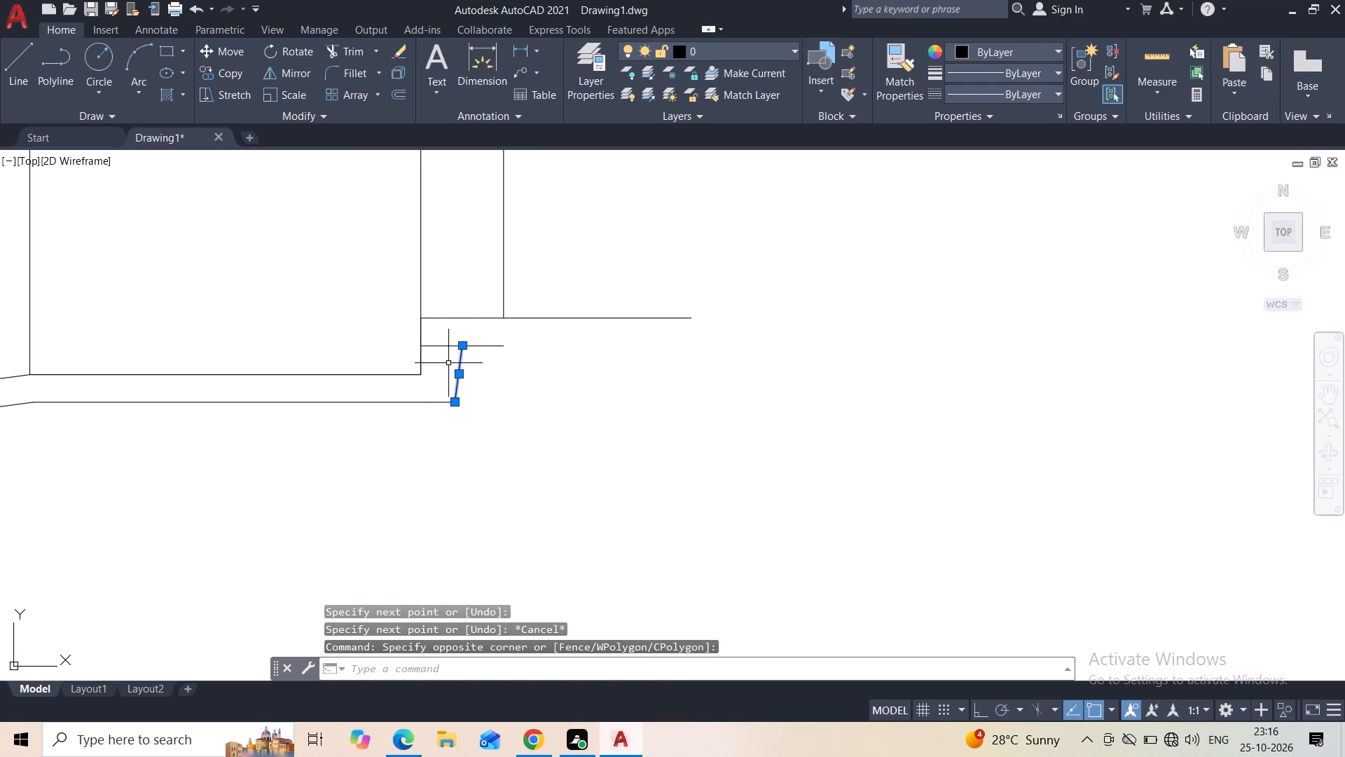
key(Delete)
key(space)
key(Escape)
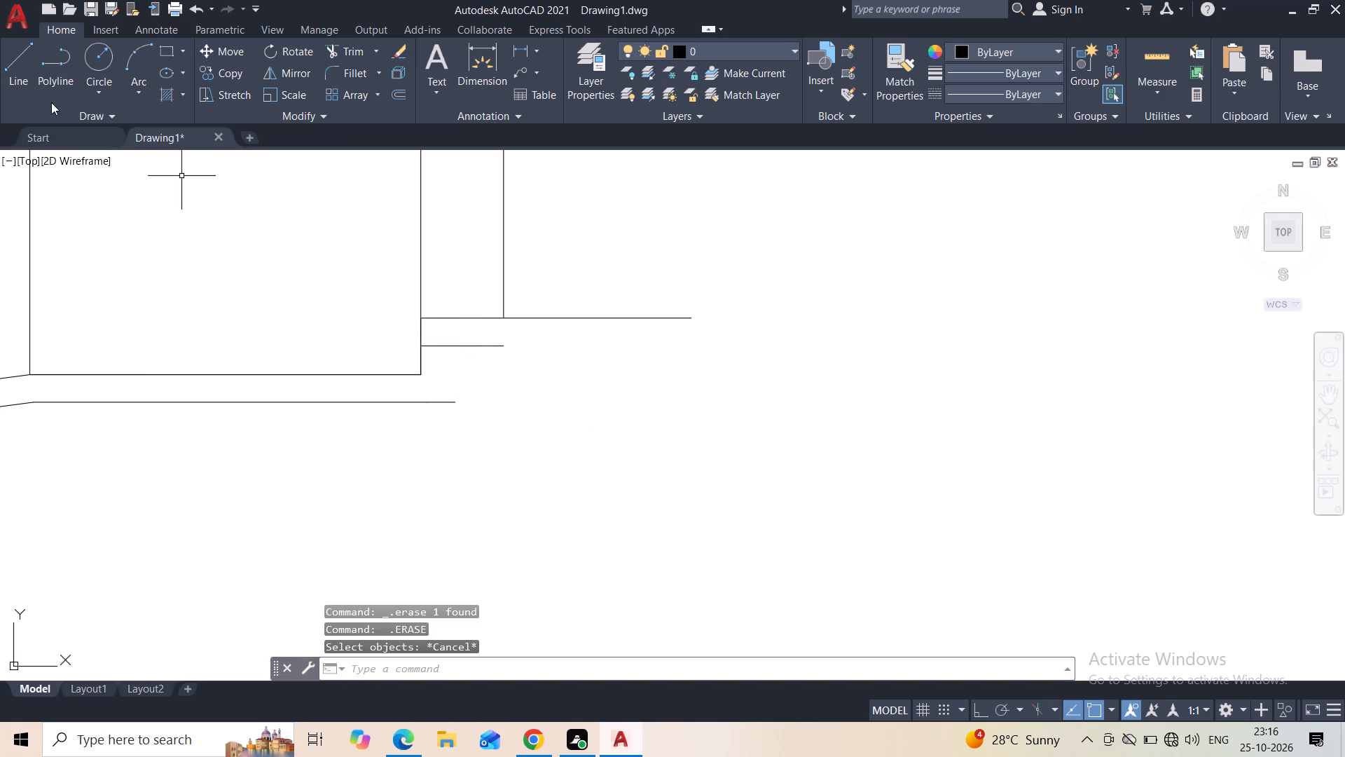
Draw a vertical line from the right end of the band's lower line up to the short offset line.
click(6, 59)
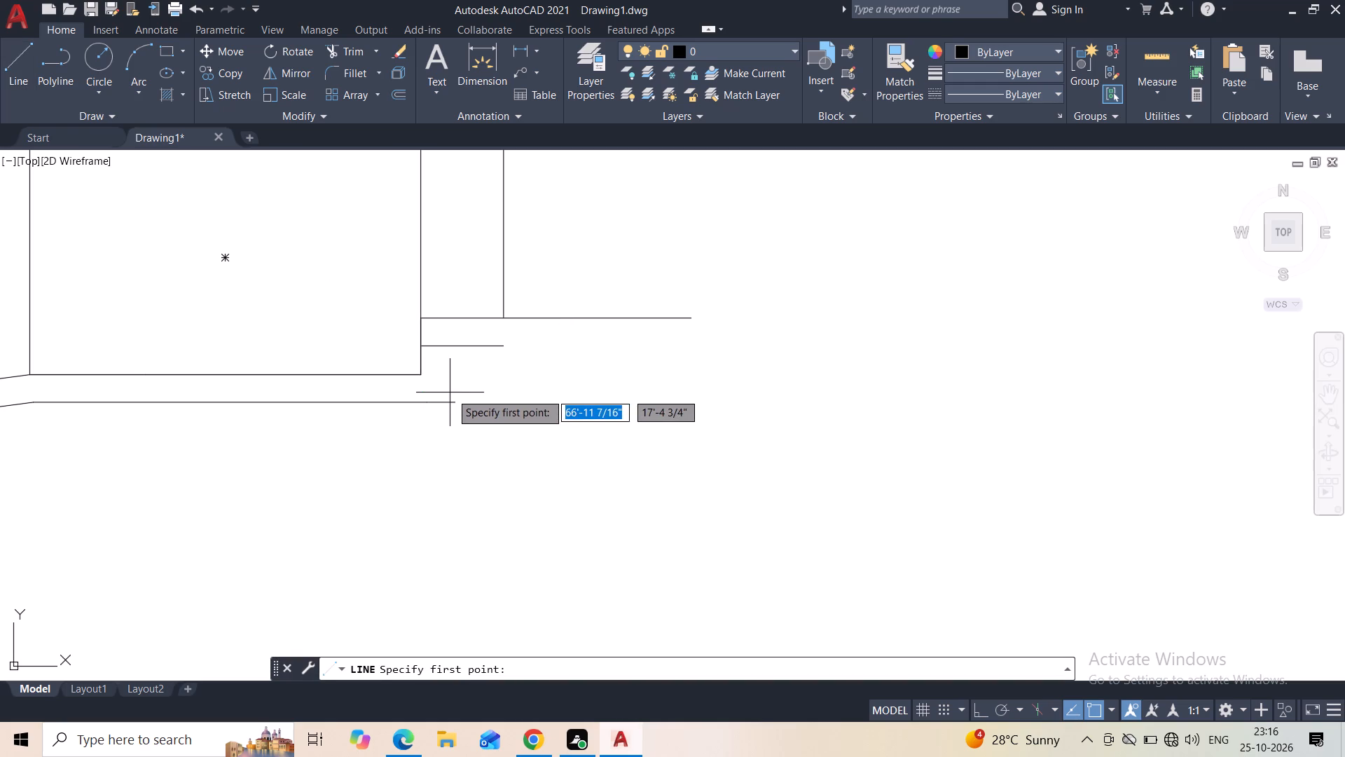
click(455, 402)
click(453, 350)
key(Escape)
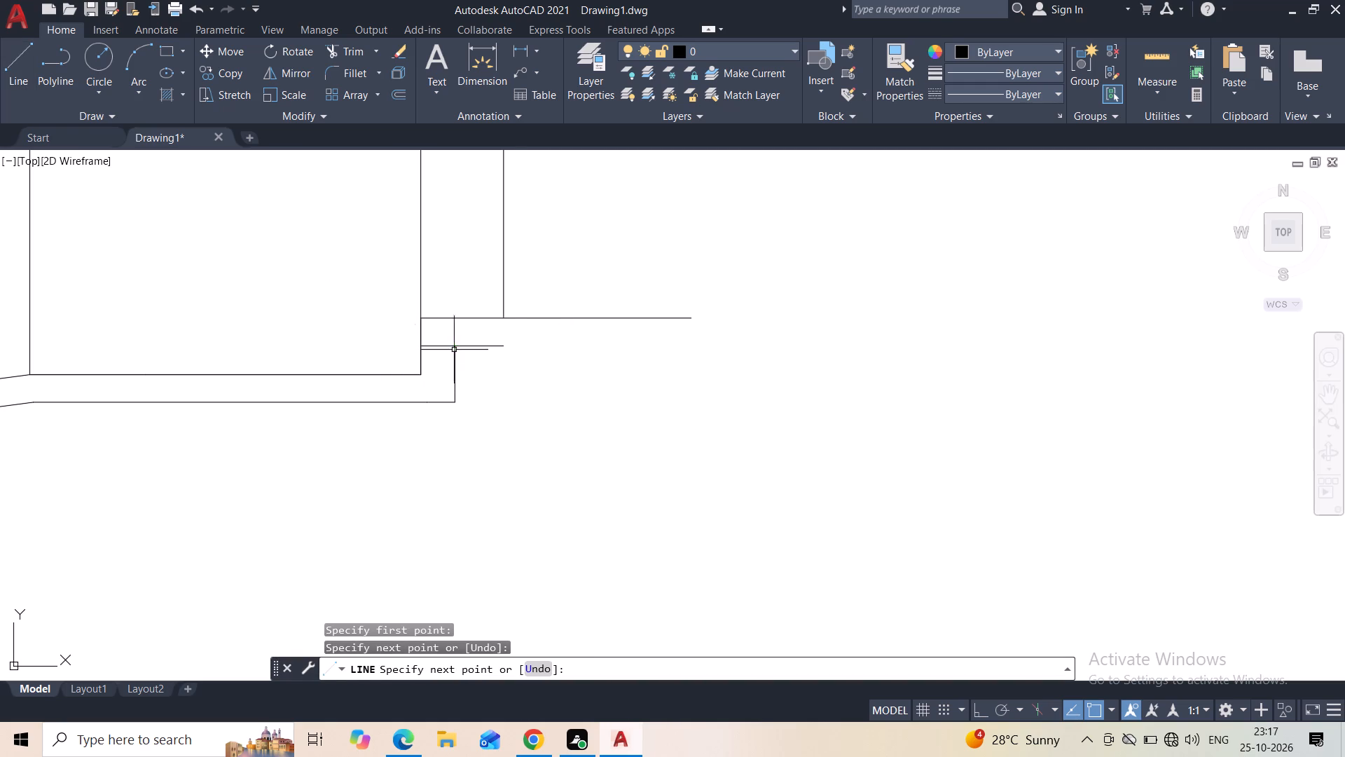
Continue the short offset line horizontally rightward until its end aligns with the end of the line above it.
key(space)
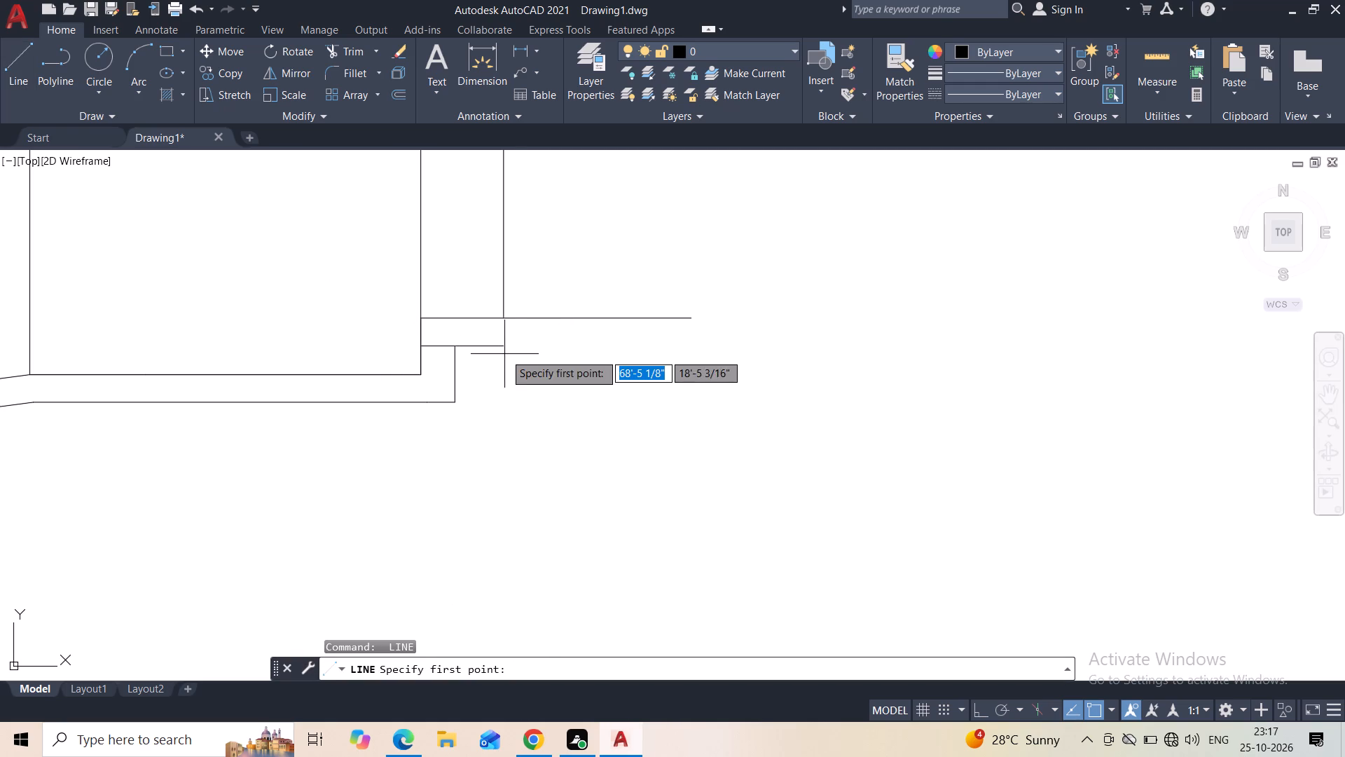
click(504, 341)
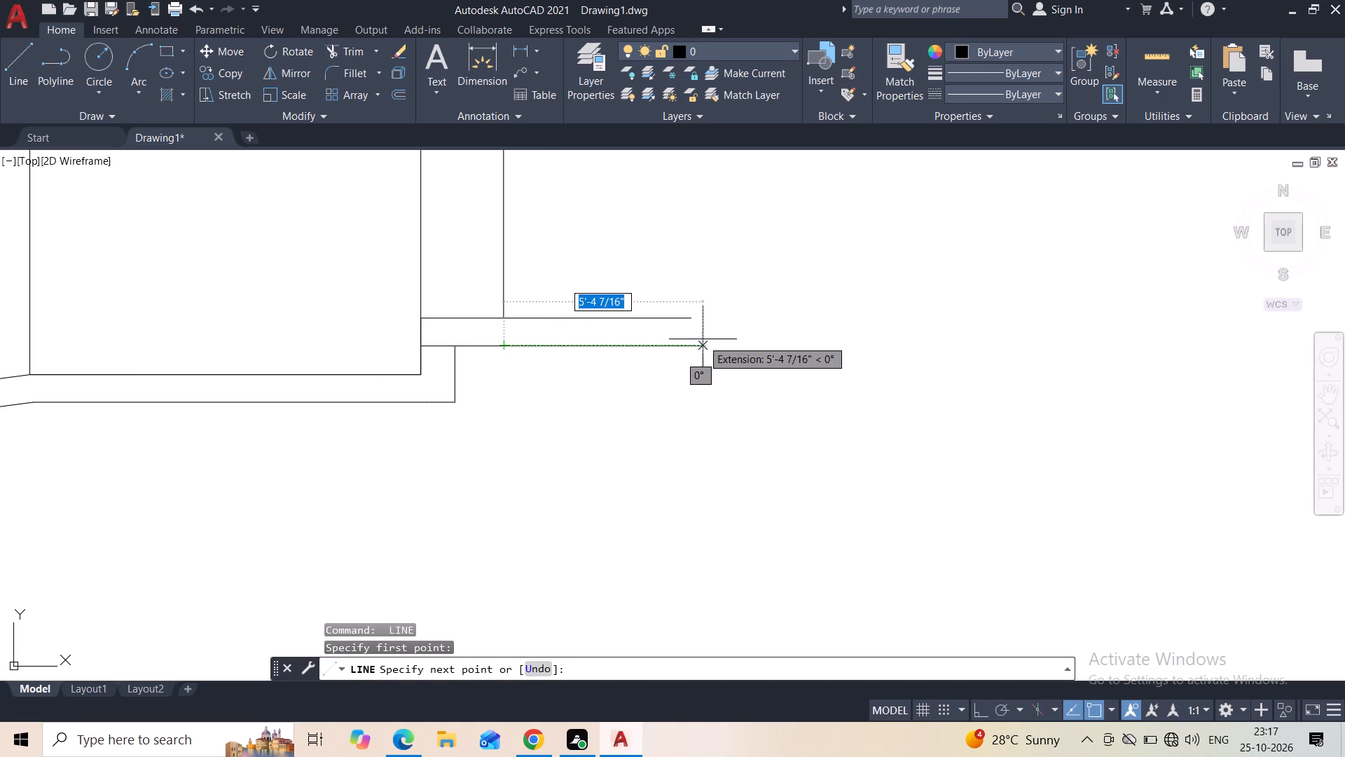
click(691, 342)
key(Escape)
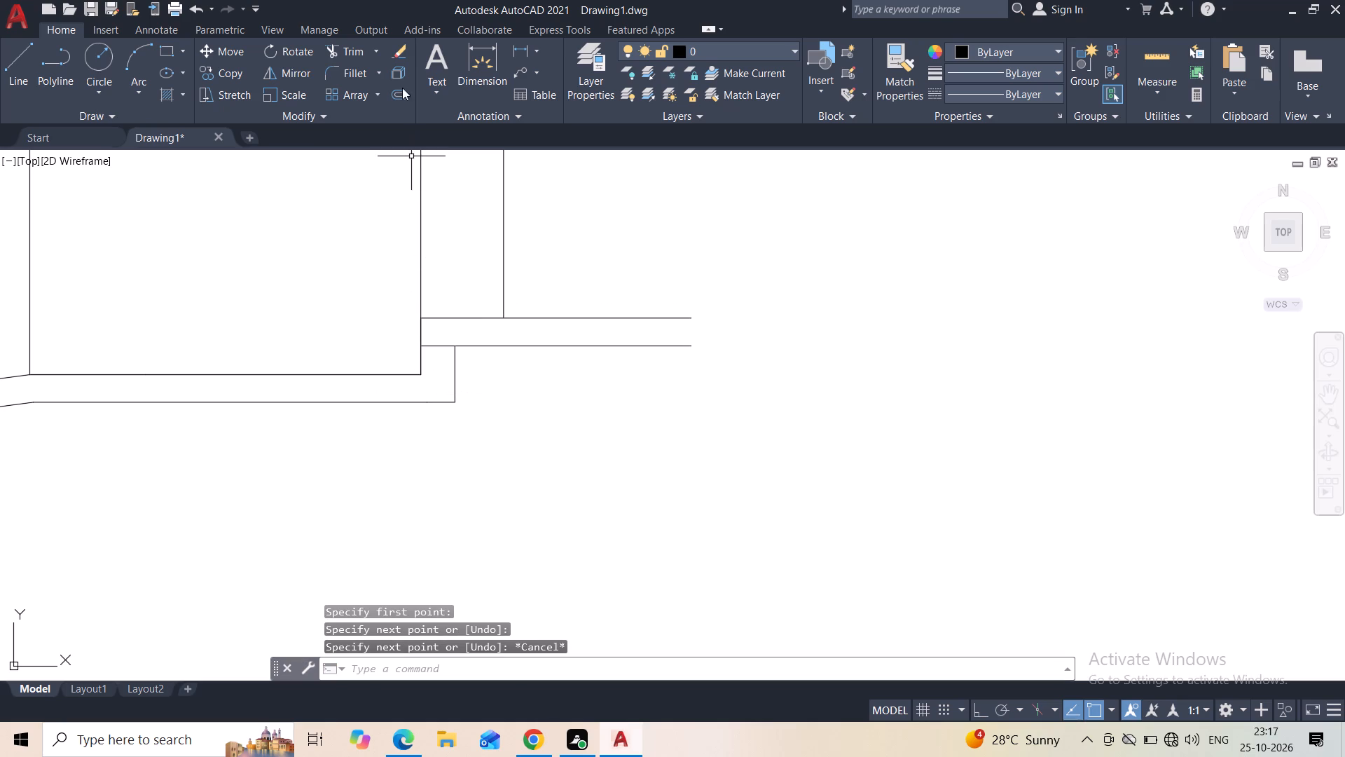
Trim the piece of the offset line between the inner rectangle's right side and the new vertical line.
click(359, 52)
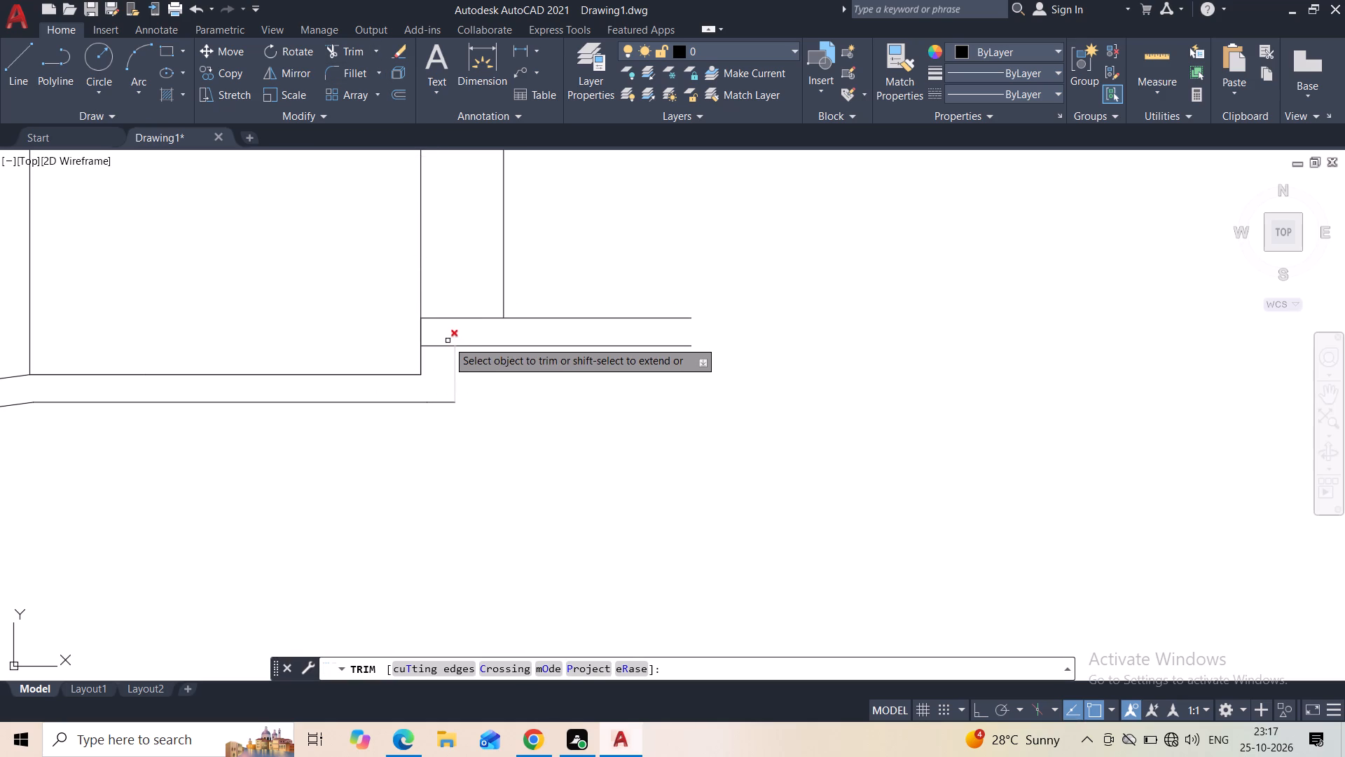
drag(444, 339, 444, 358)
scroll(495, 401, down, 1)
key(Escape)
Draw a rectangle about 5'-11" wide and 7'-1" high inside the outline near its upper left corner.
scroll(502, 428, down, 2)
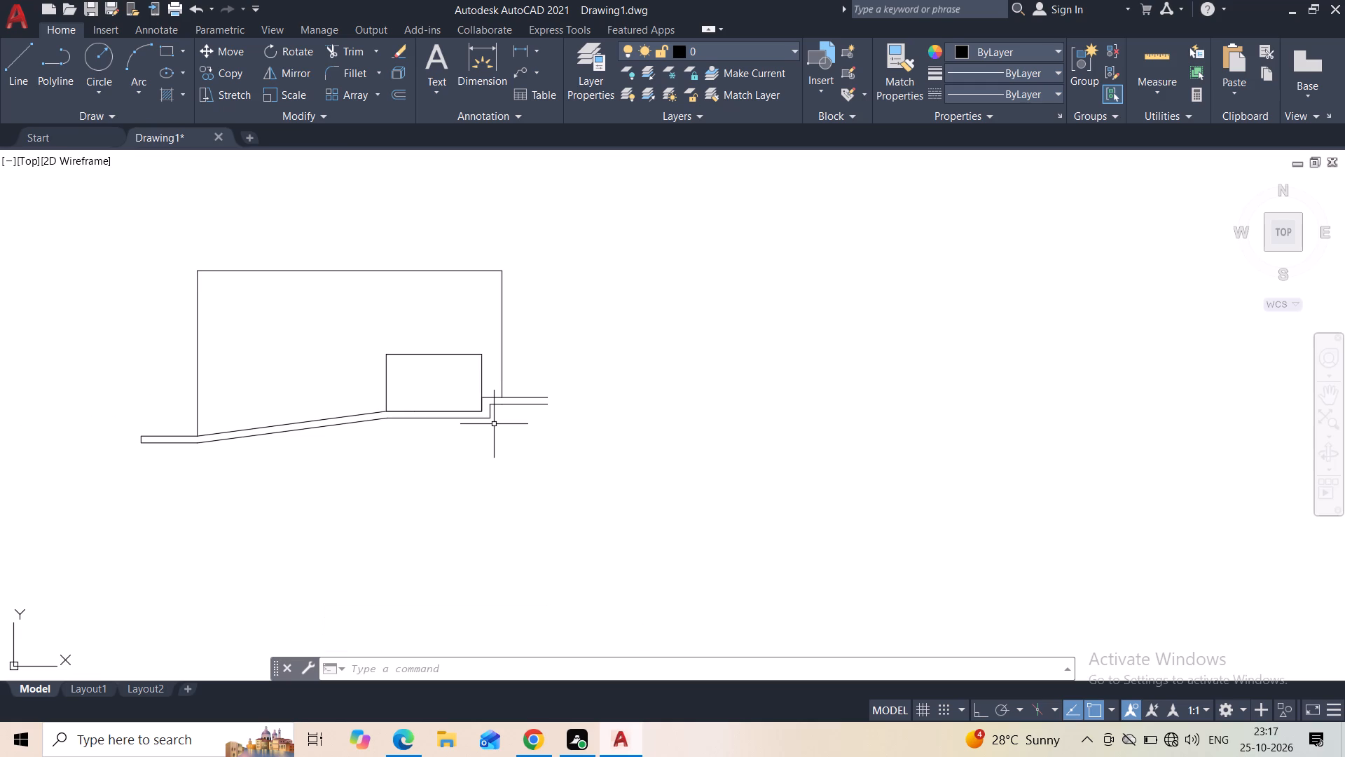
scroll(494, 424, down, 1)
middle_drag(375, 395, 375, 414)
scroll(375, 414, up, 1)
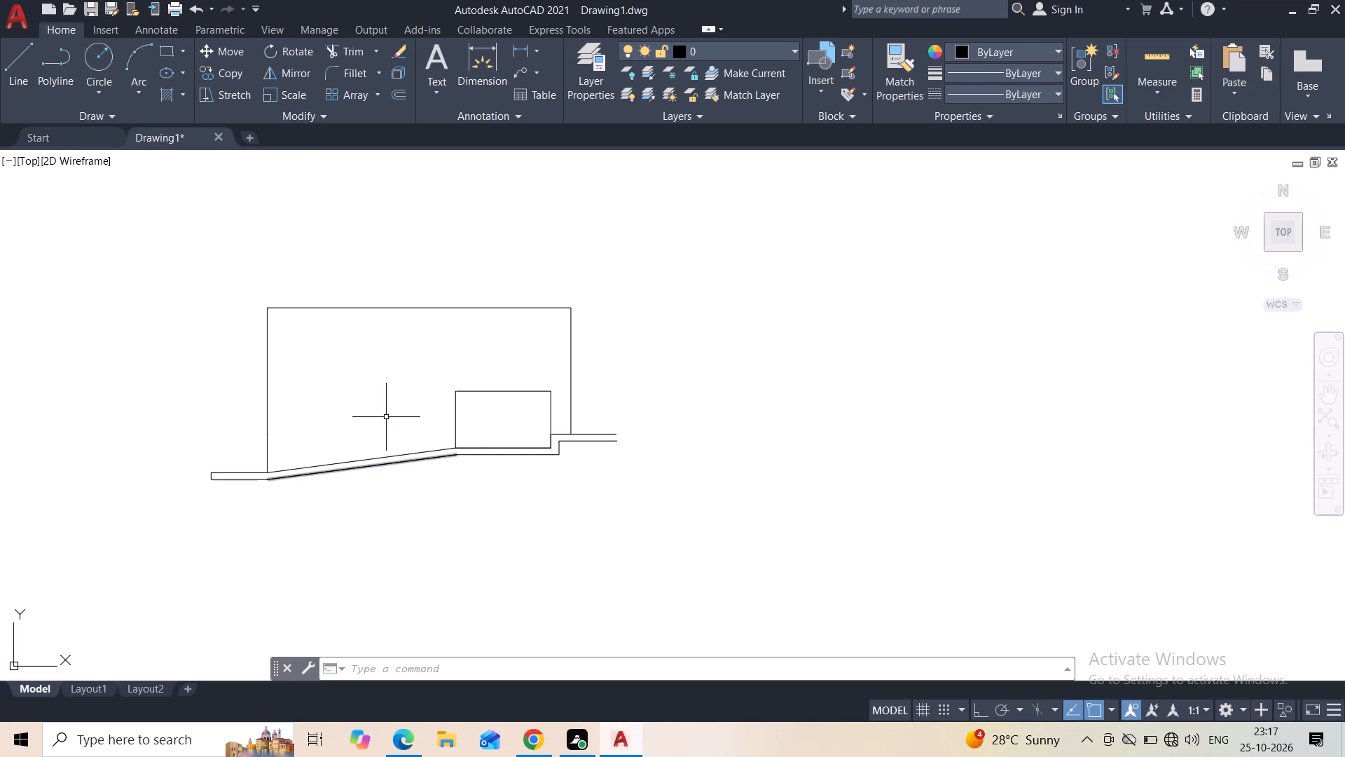
middle_drag(386, 414, 475, 464)
scroll(449, 440, up, 1)
middle_drag(449, 440, 477, 427)
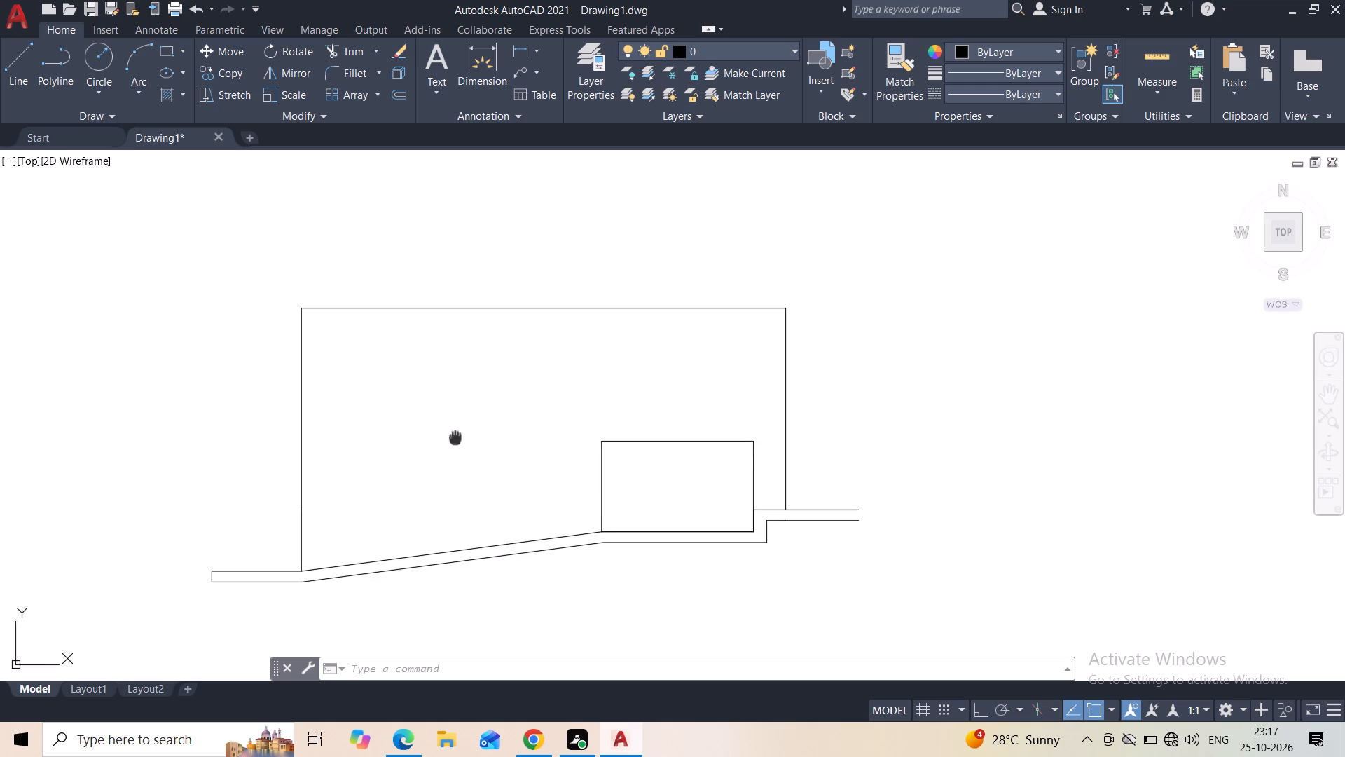
middle_drag(477, 427, 481, 425)
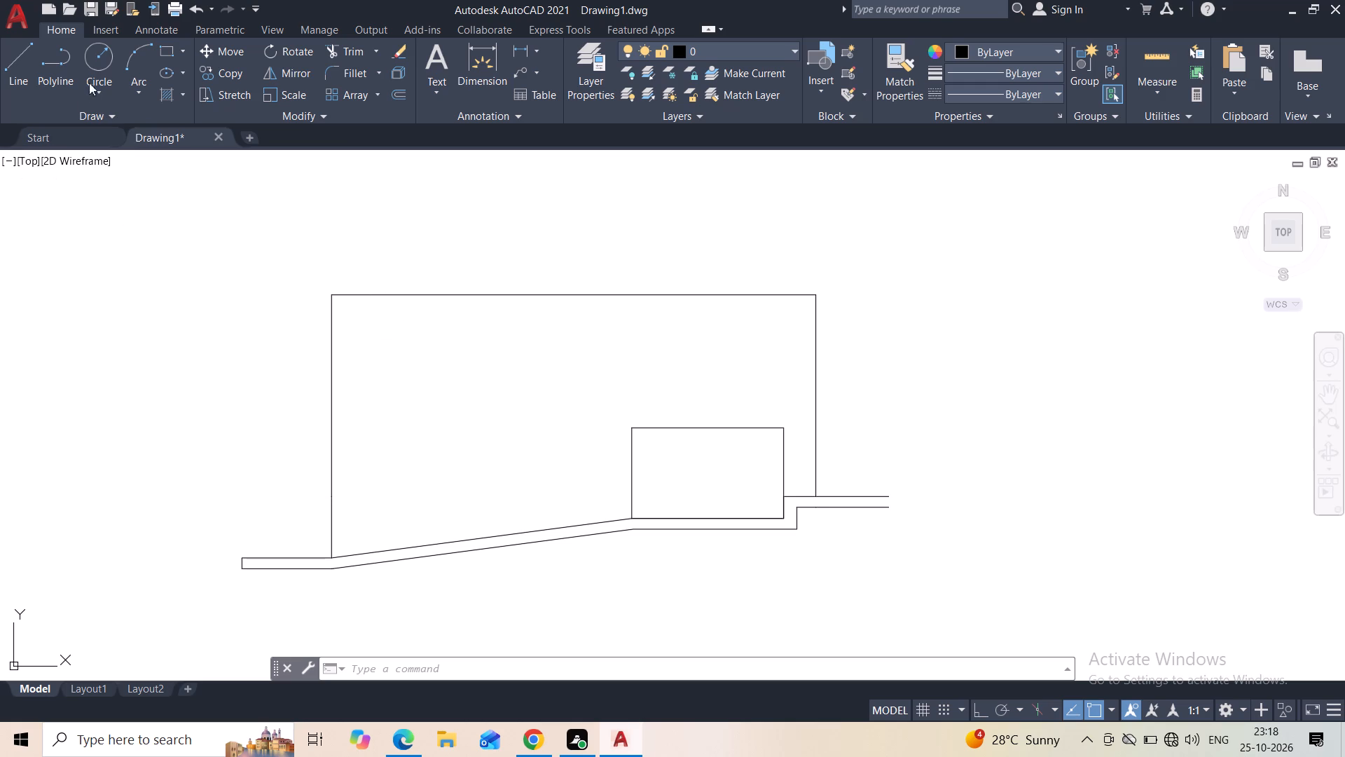
click(164, 50)
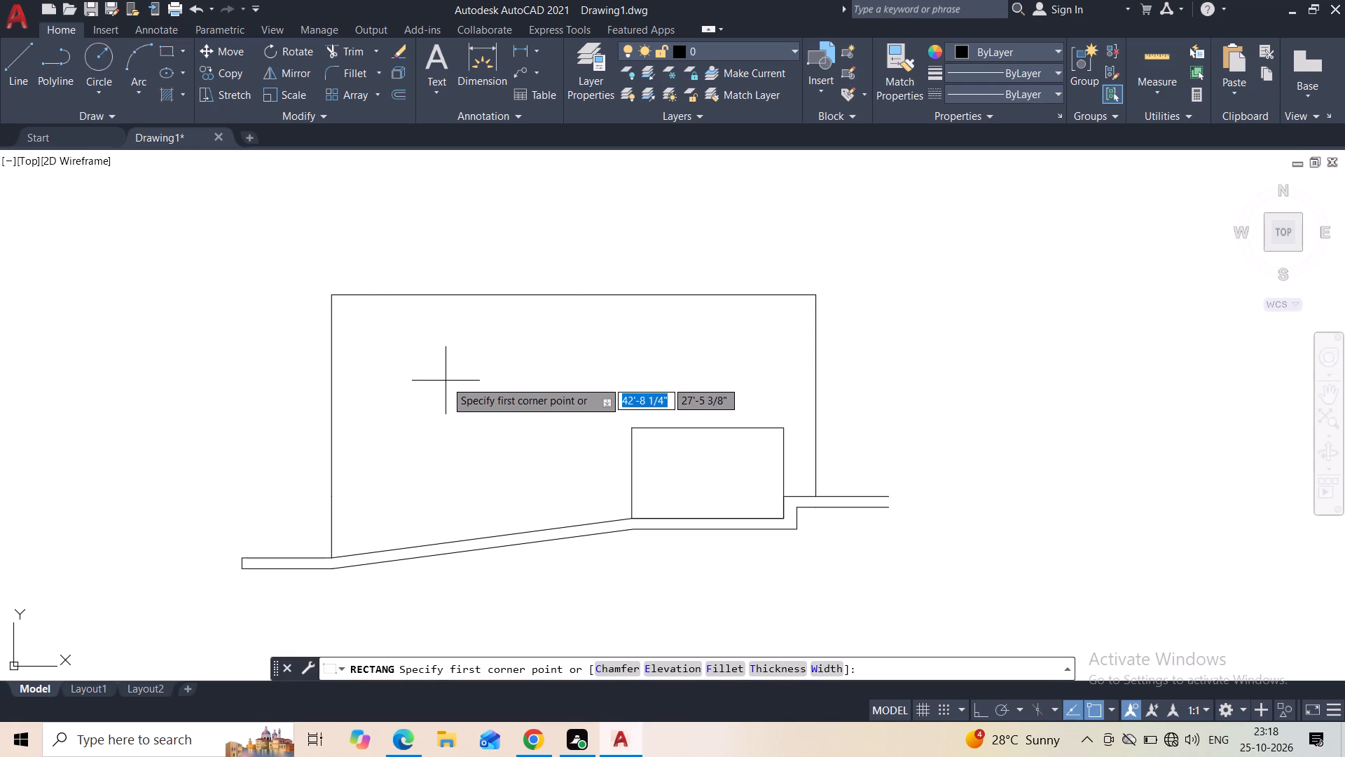
click(363, 327)
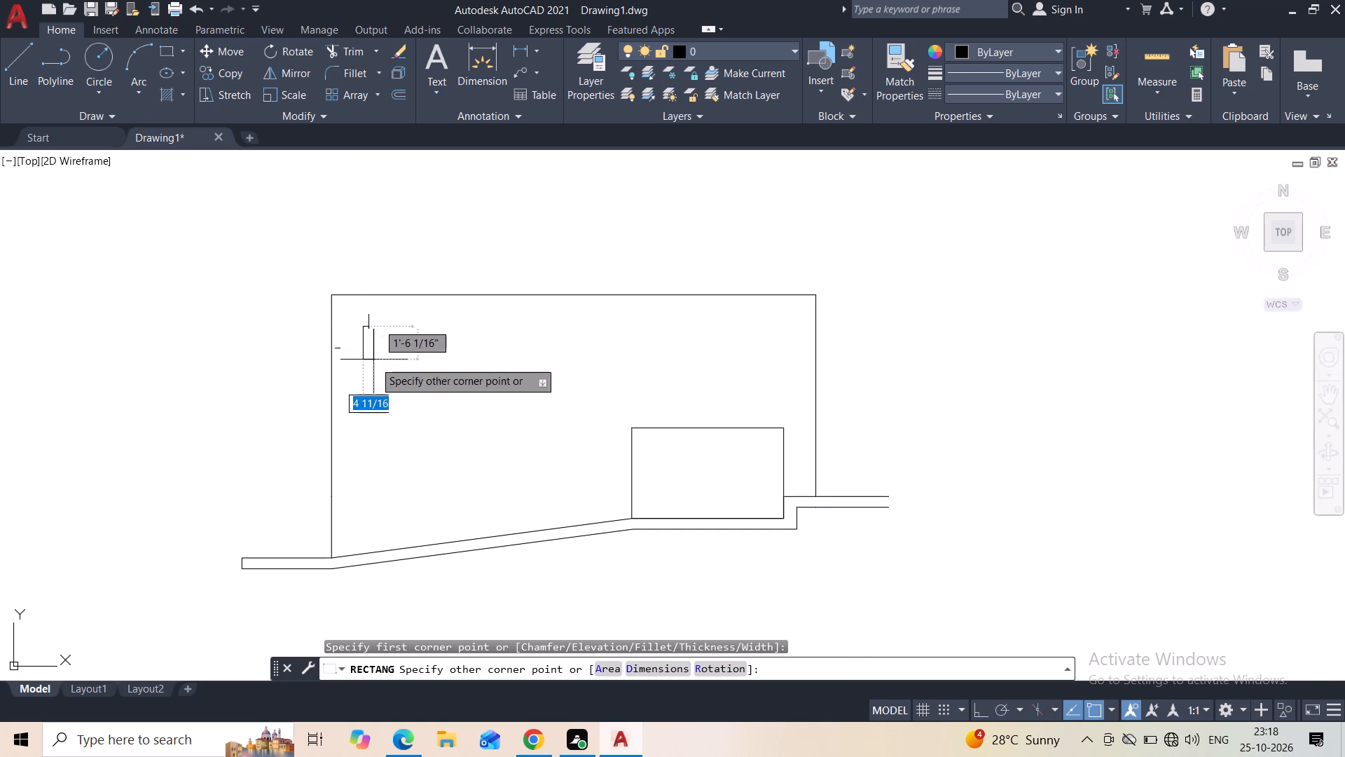
click(448, 428)
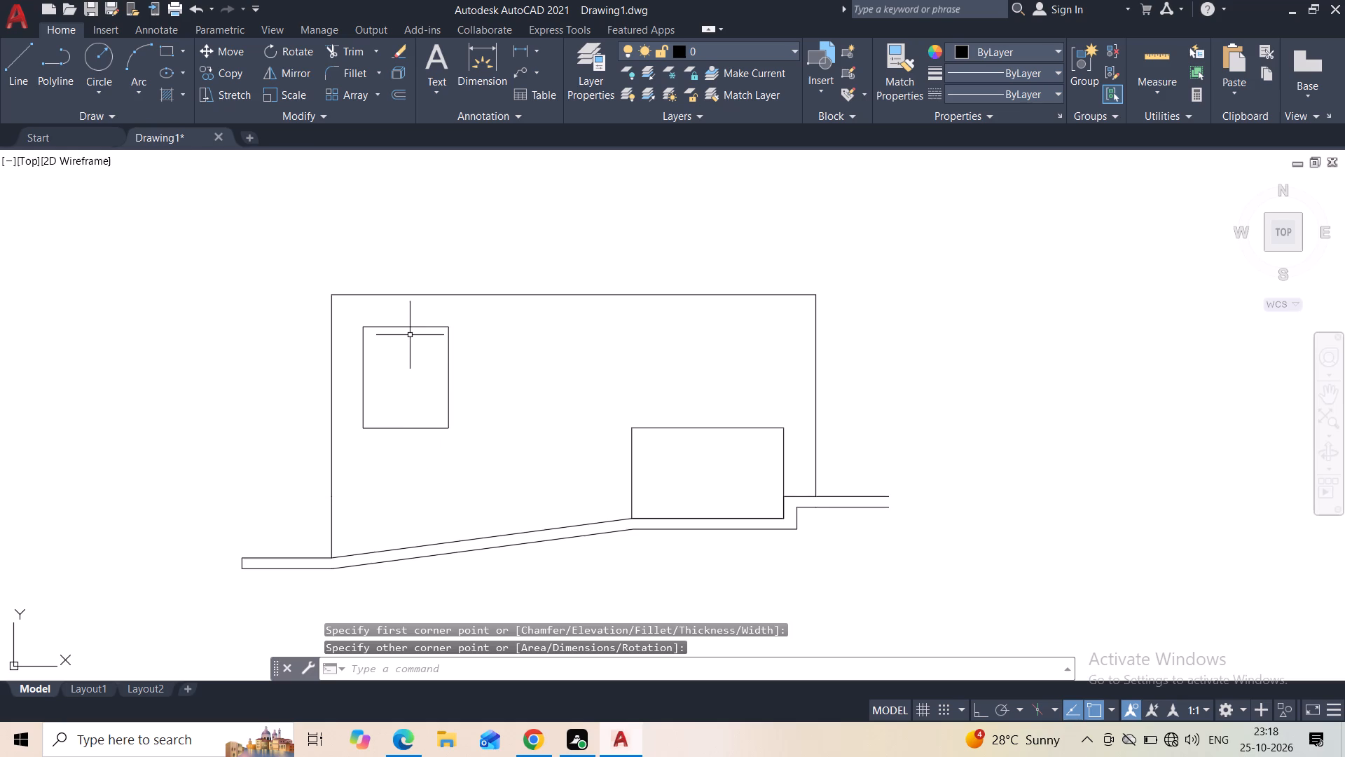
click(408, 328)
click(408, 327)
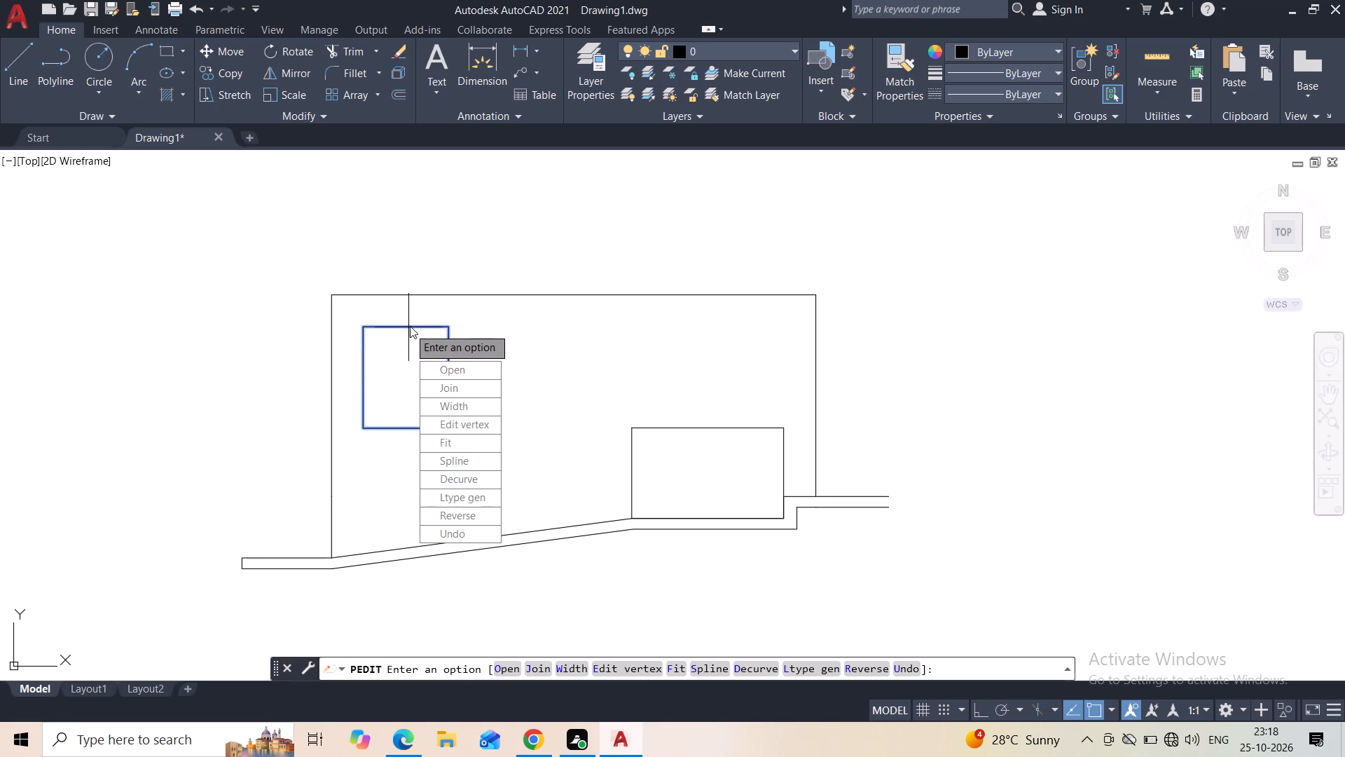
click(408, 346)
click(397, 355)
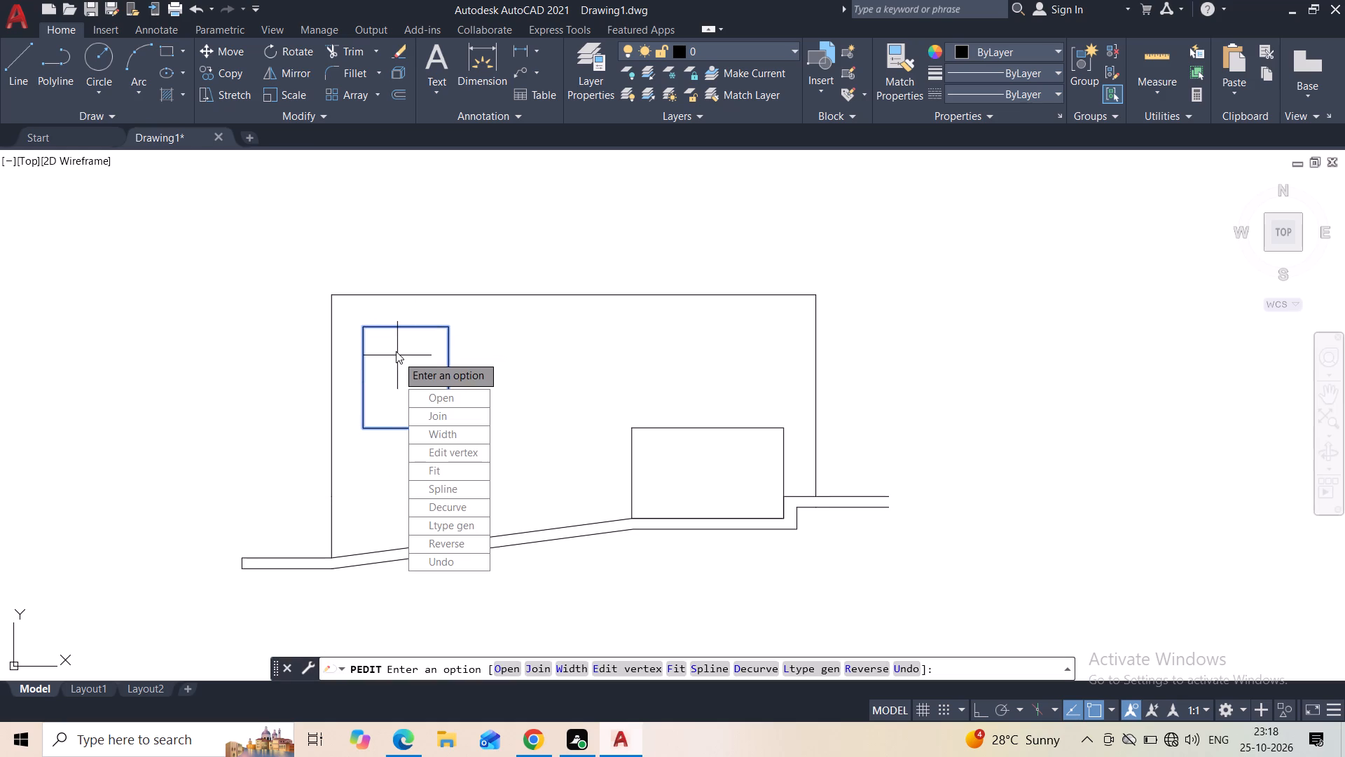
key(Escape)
Stretch the top edge of the upper left rectangle upward by about 10".
click(403, 325)
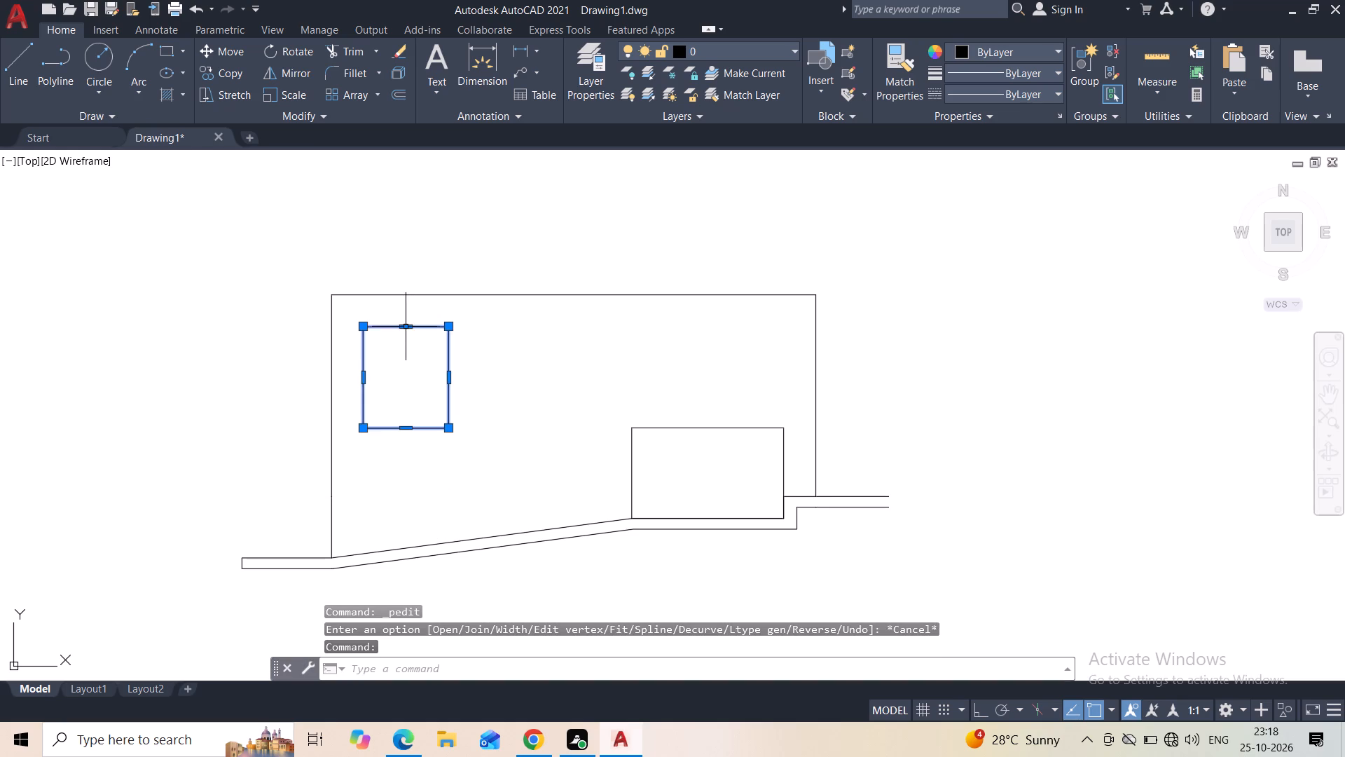
click(406, 329)
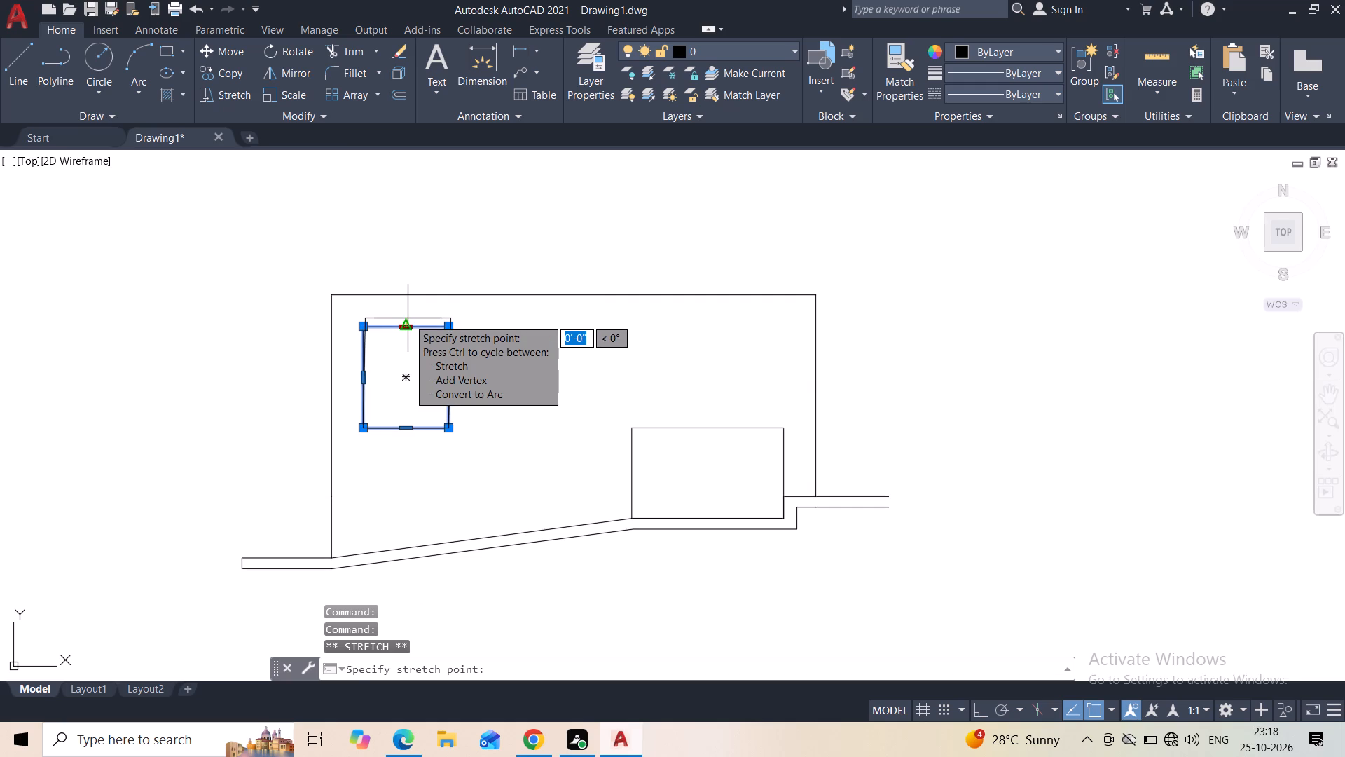
click(408, 318)
click(409, 327)
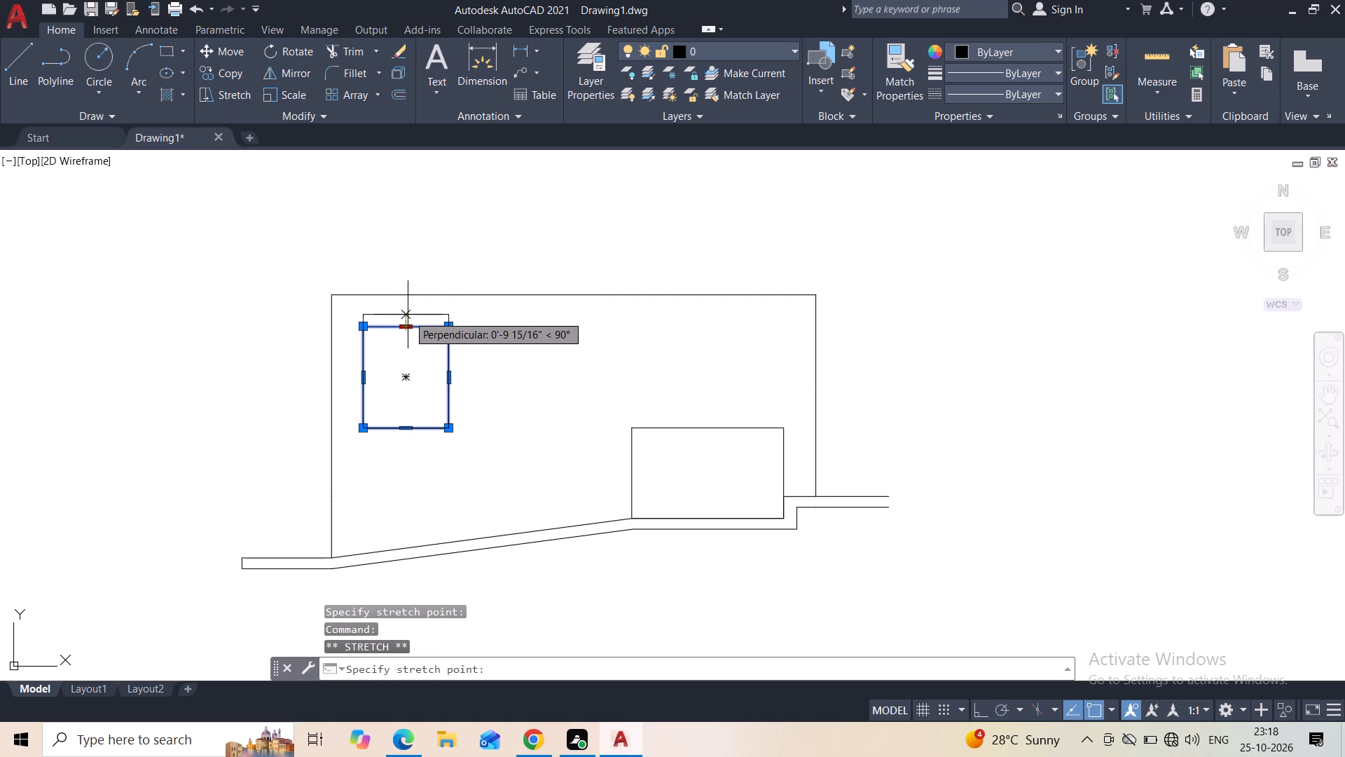
click(408, 315)
key(Escape)
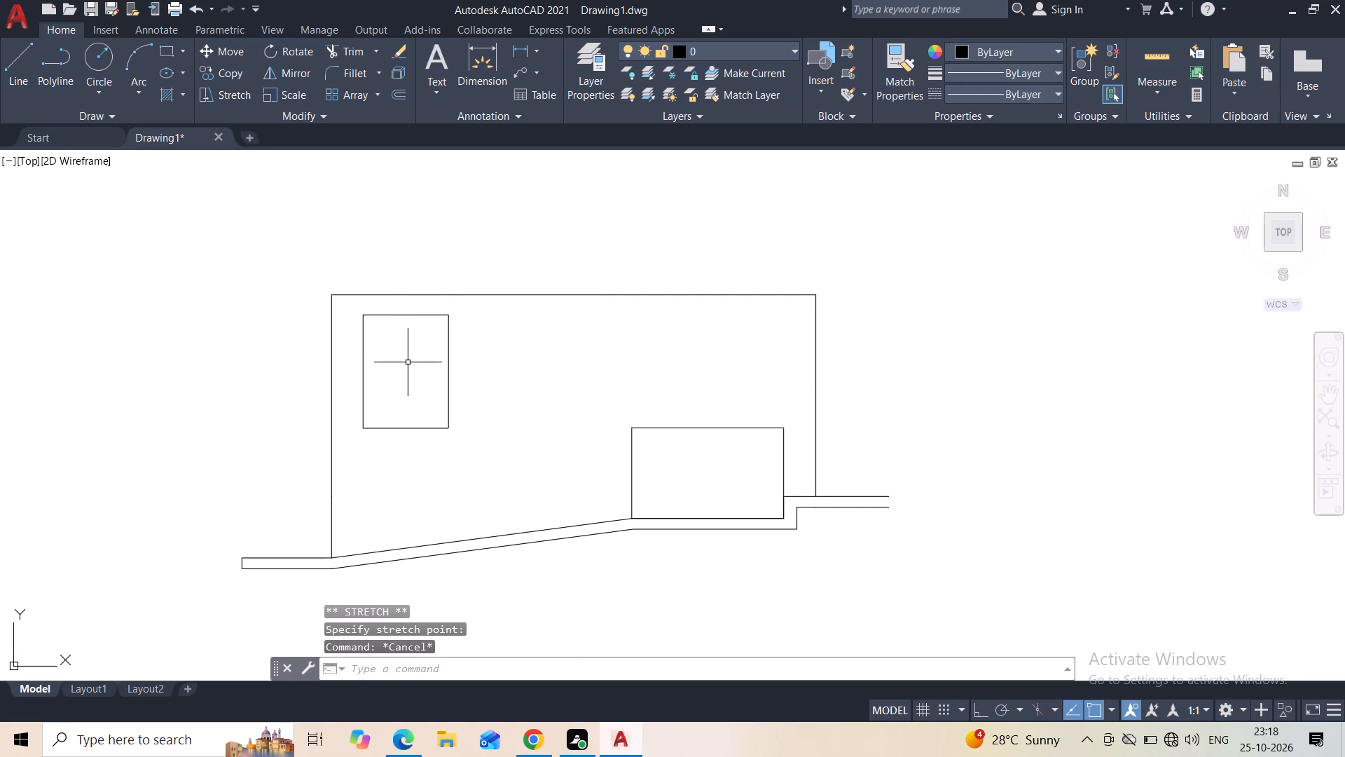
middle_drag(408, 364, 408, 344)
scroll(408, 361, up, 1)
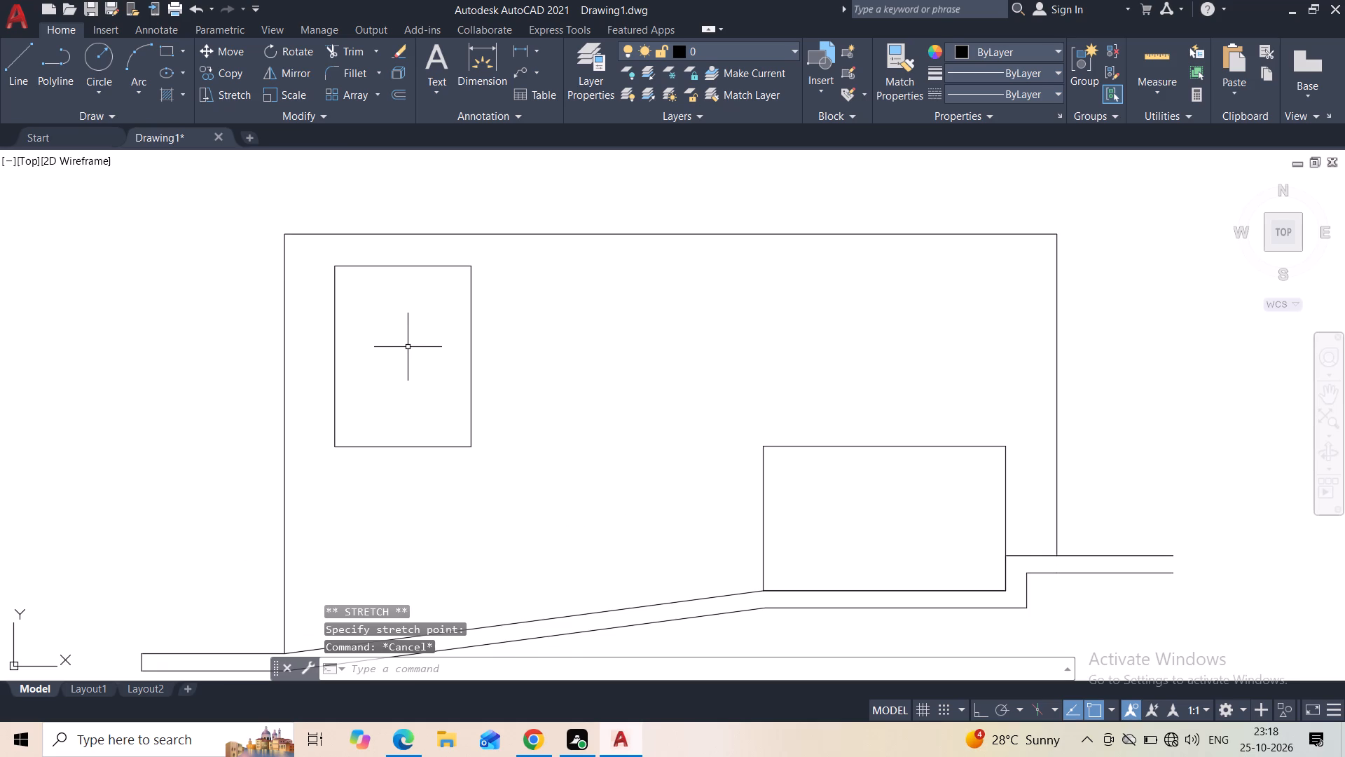
Offset the upper left rectangle 2" inward to form a window frame.
click(481, 318)
click(454, 335)
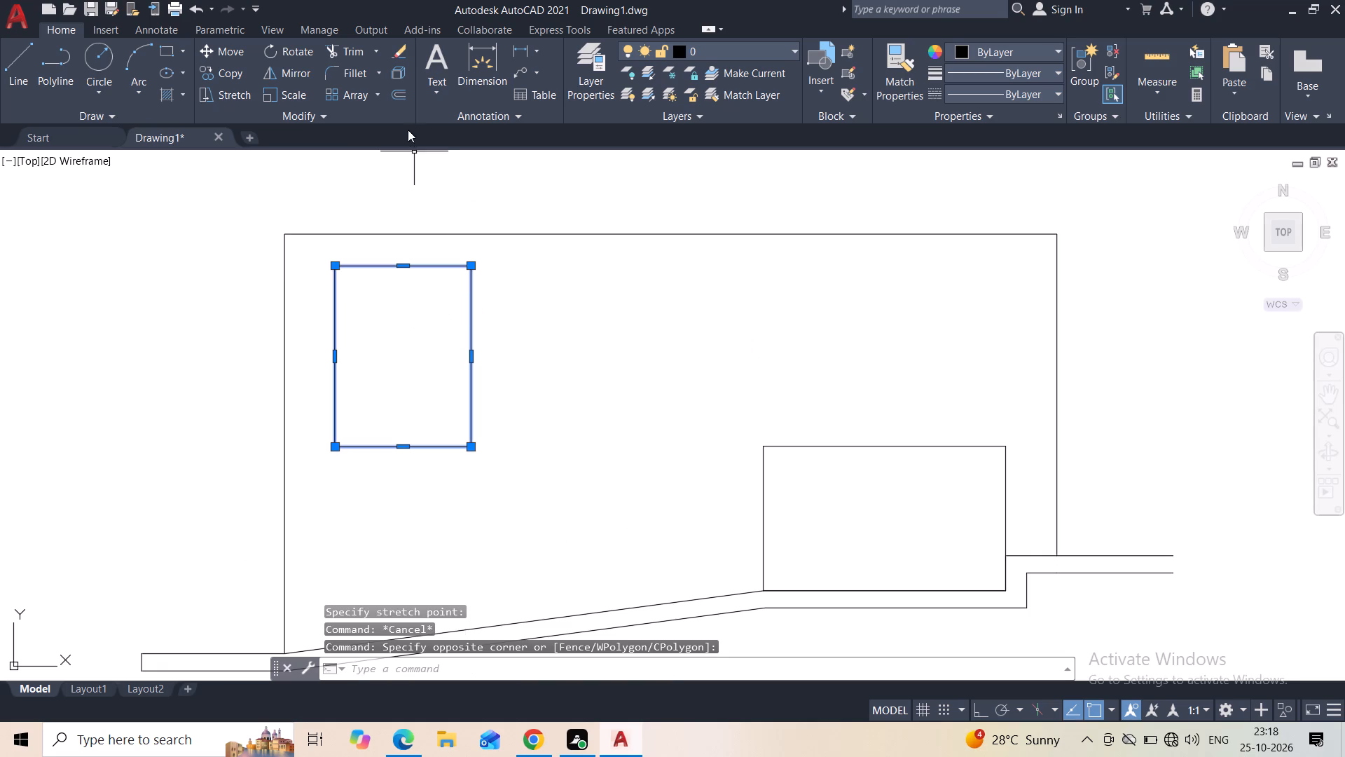
click(402, 97)
text(2")
key(Return)
click(440, 376)
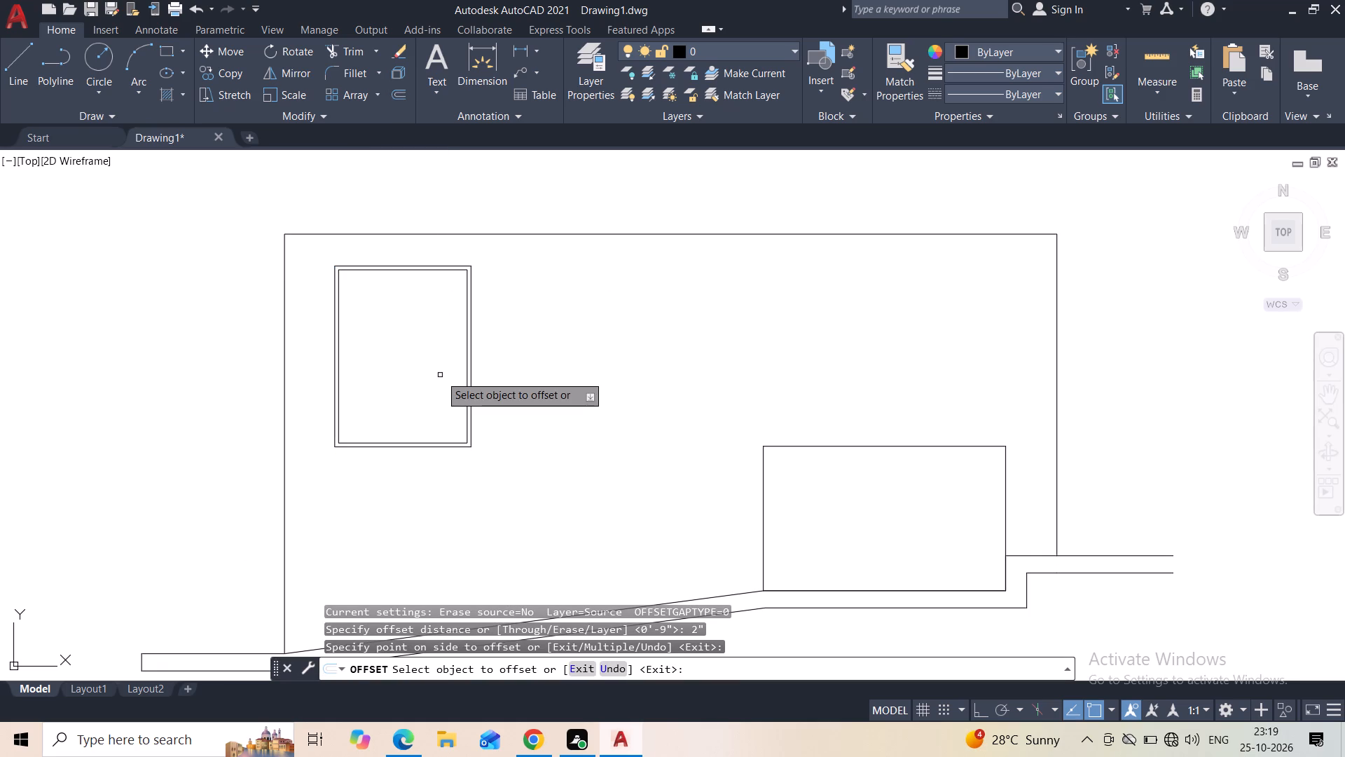
key(Escape)
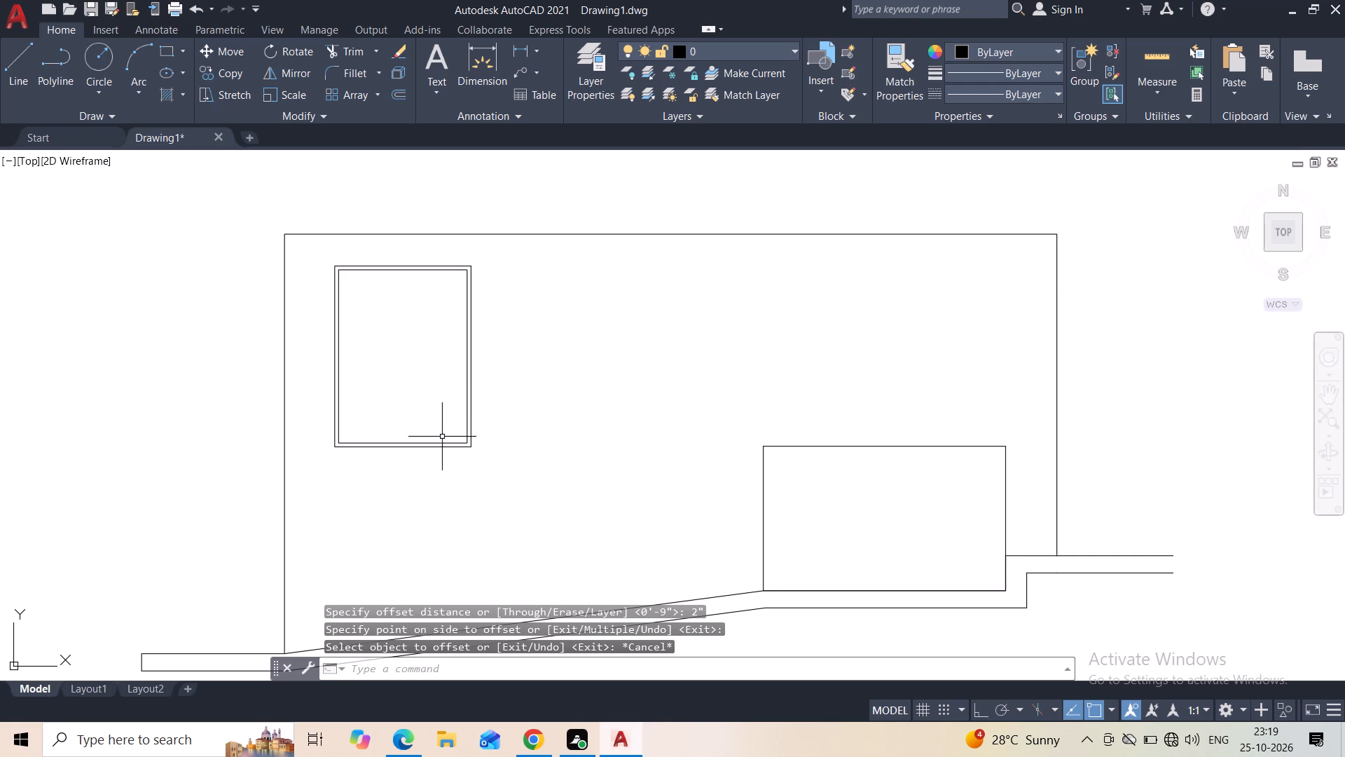
Draw a three-sided line panel beneath the framed rectangle, matching its full width and about 1' deep, with ortho on.
middle_drag(439, 444, 406, 369)
click(29, 74)
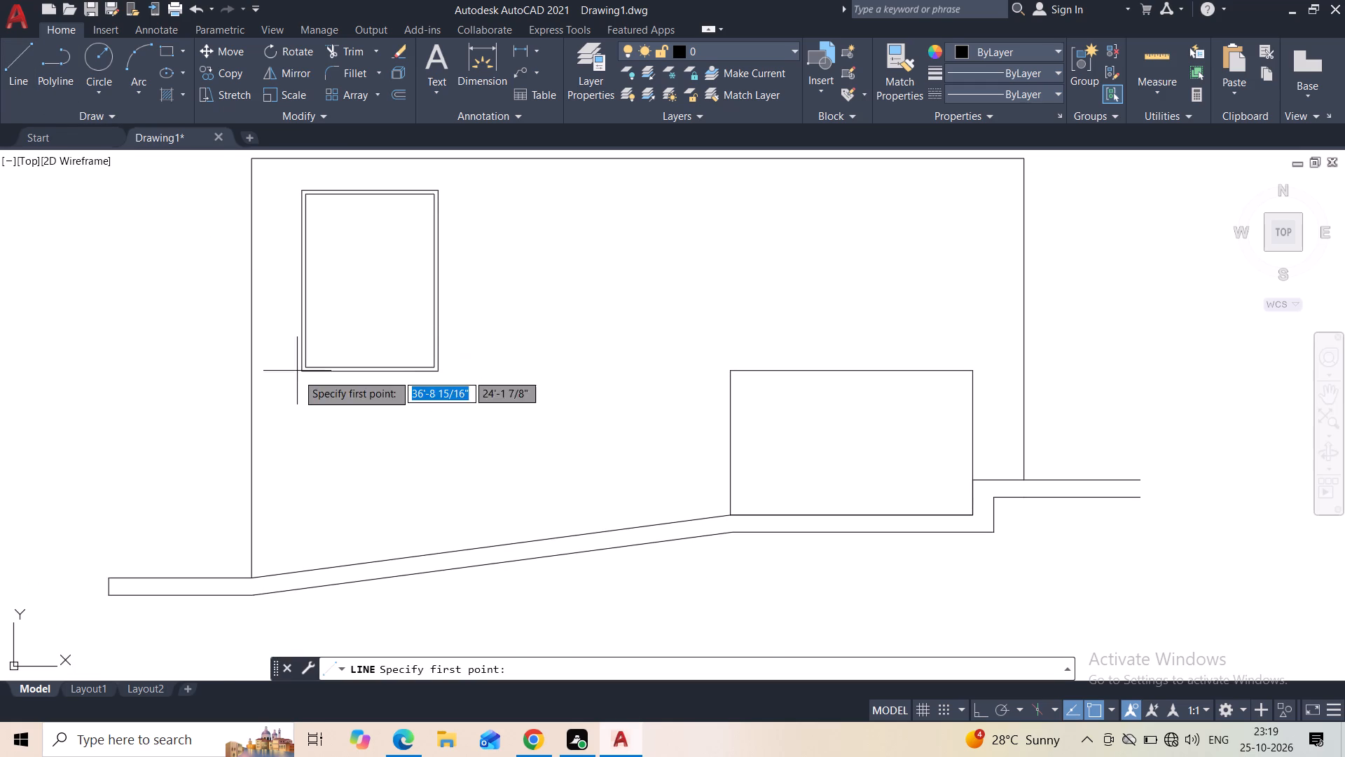
scroll(297, 381, up, 1)
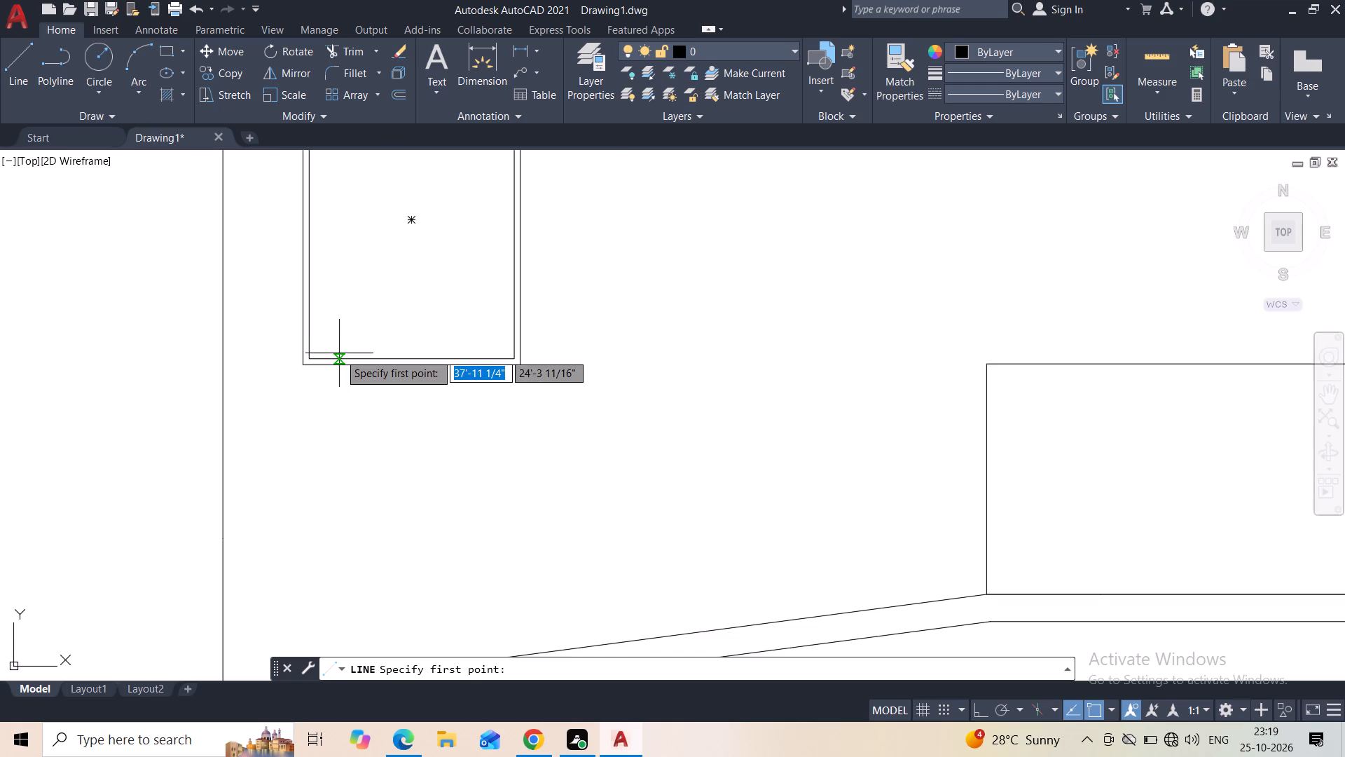
scroll(339, 353, up, 1)
click(284, 375)
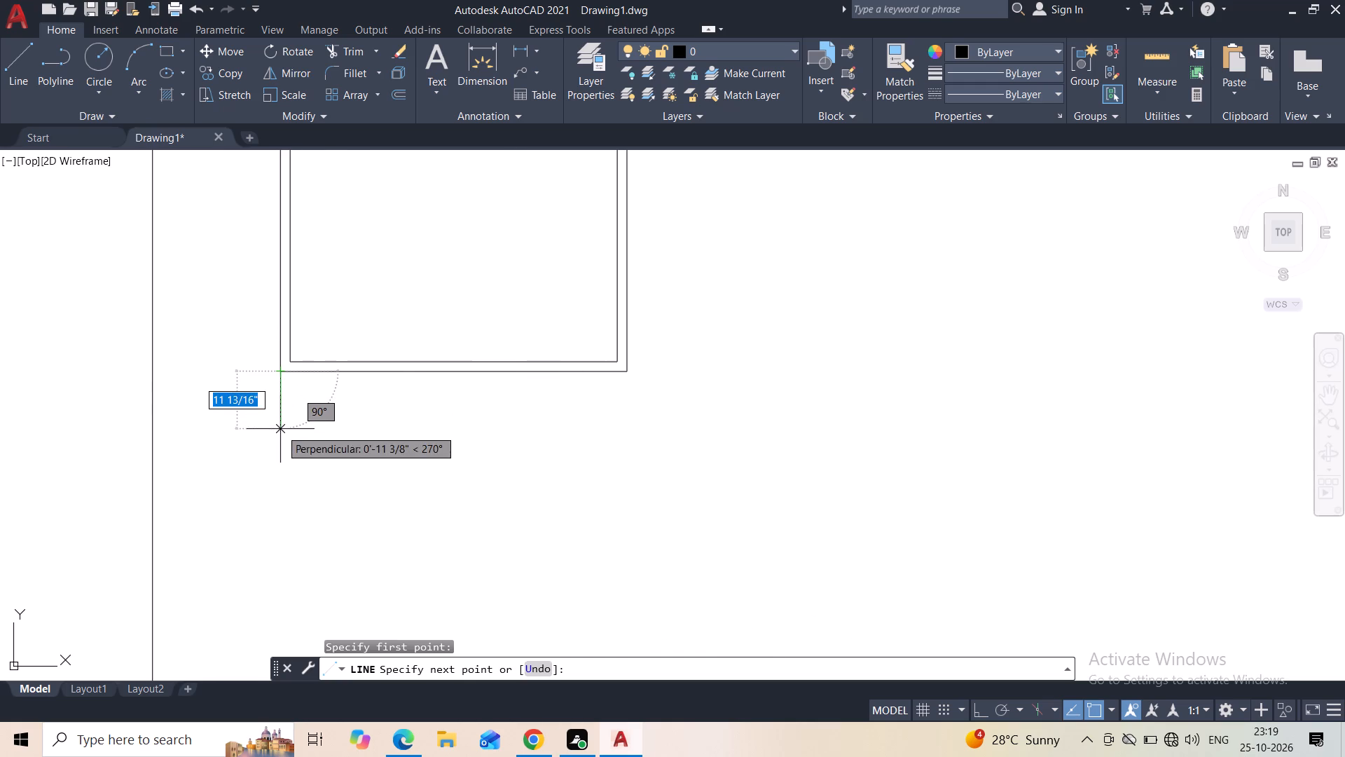
click(280, 431)
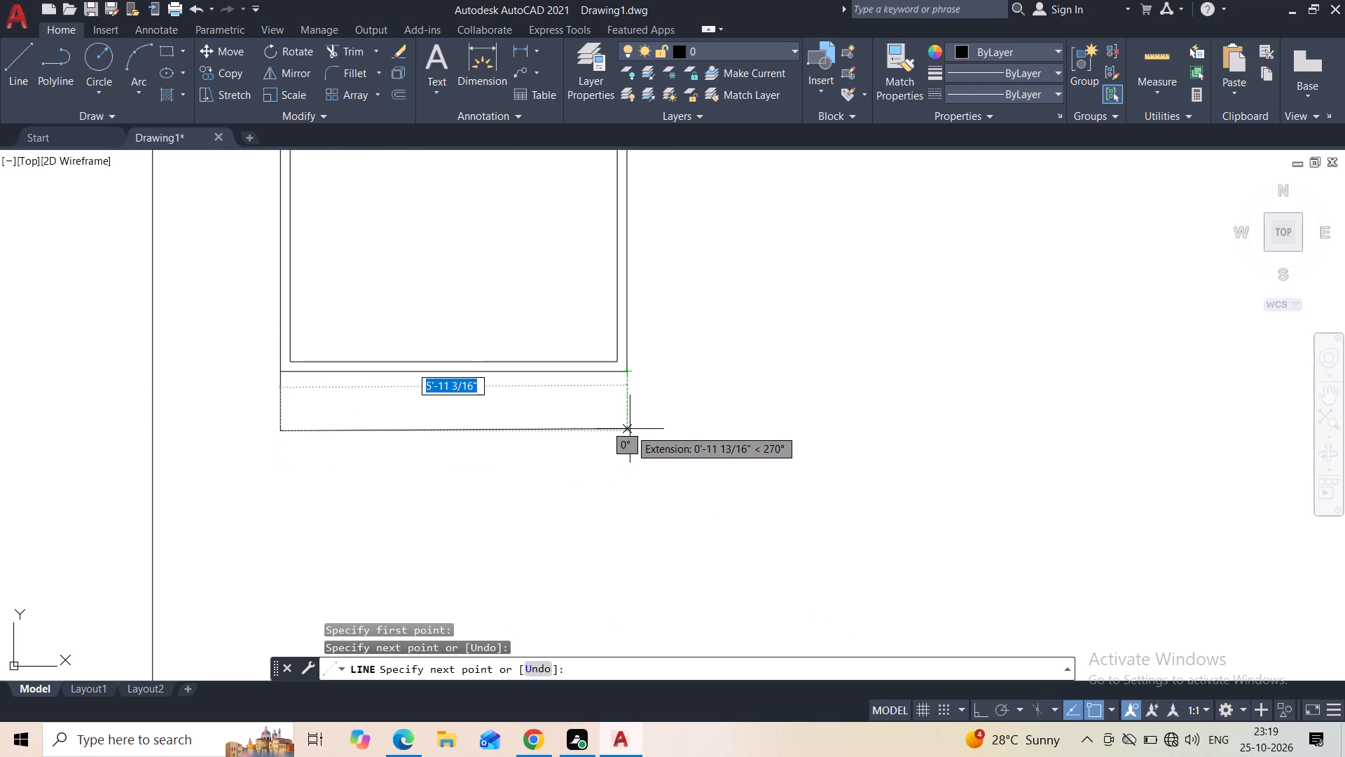
key(F8)
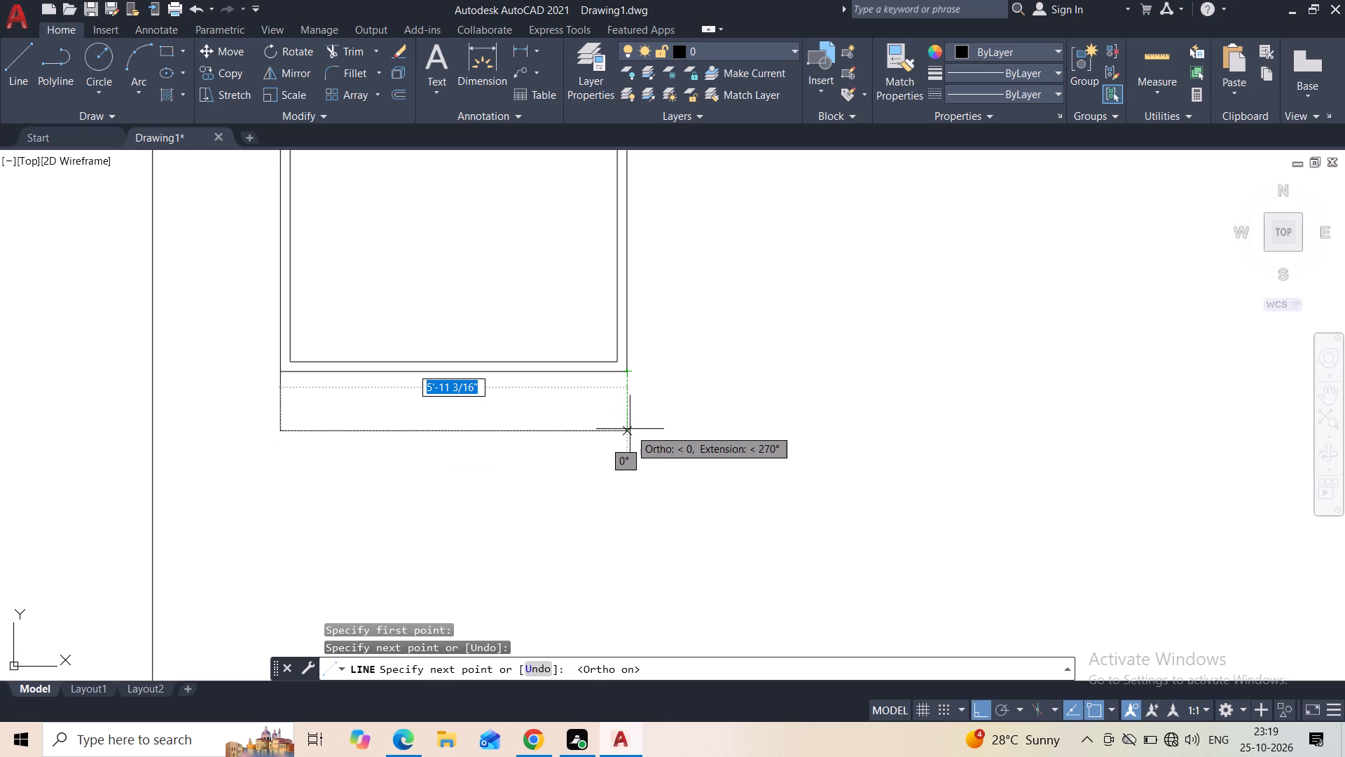
click(630, 429)
click(632, 369)
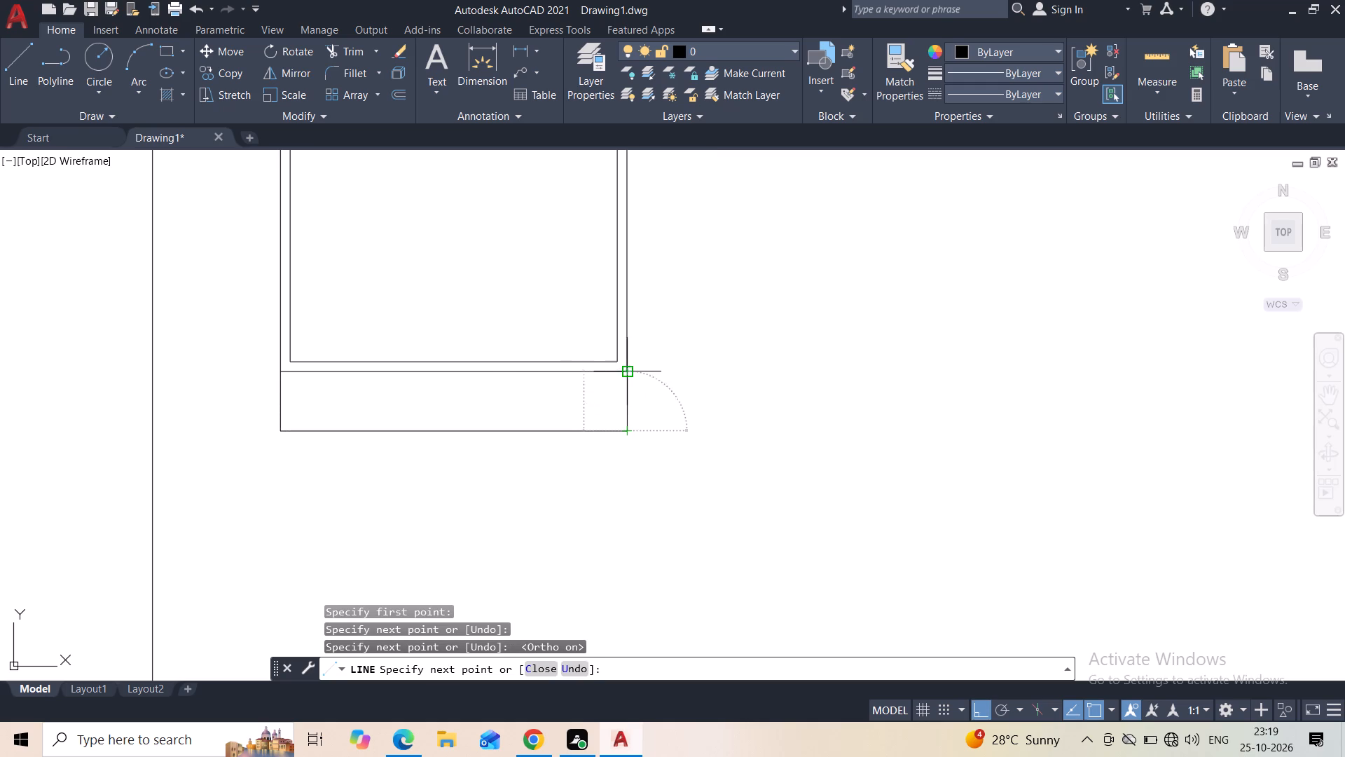
key(Escape)
Shift the bottom line of the panel below the framed rectangle down by about 3".
scroll(640, 359, down, 3)
middle_drag(649, 321, 580, 375)
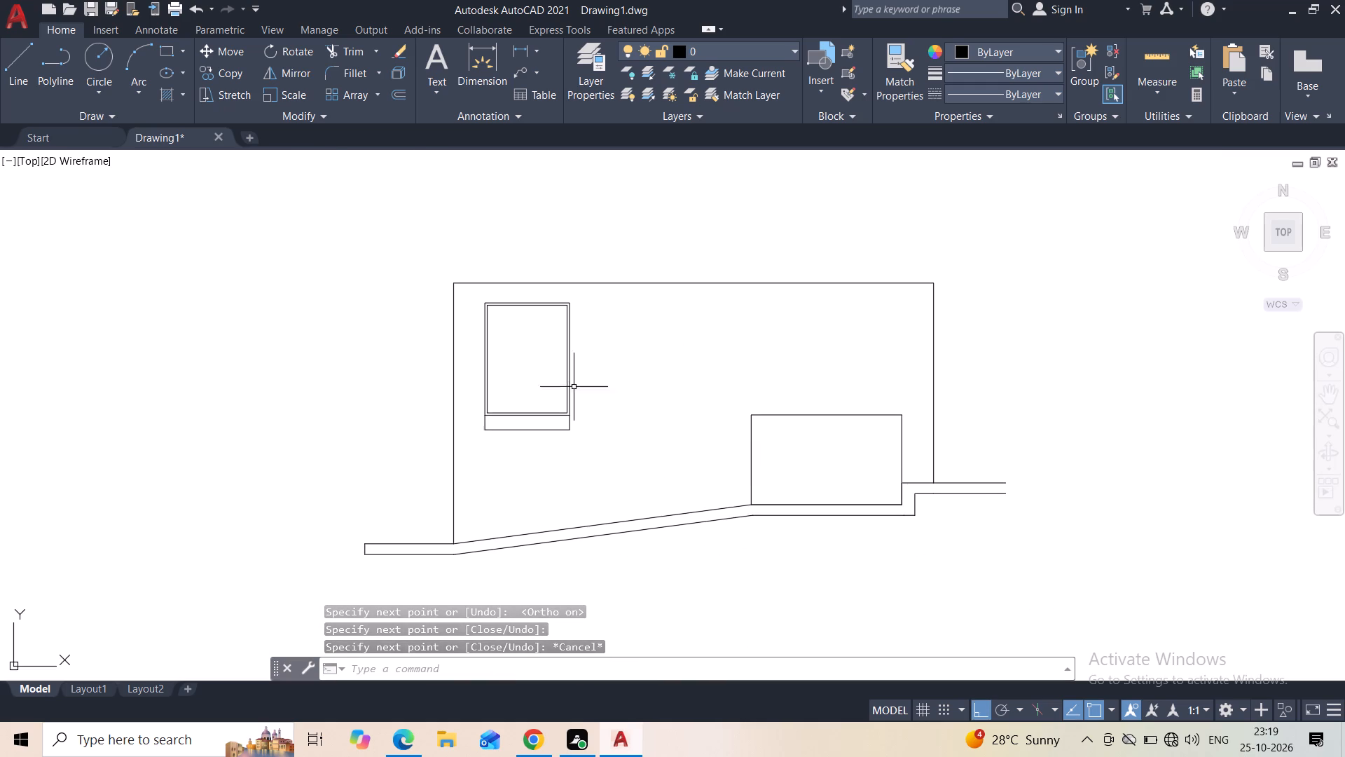
scroll(541, 416, up, 2)
click(508, 451)
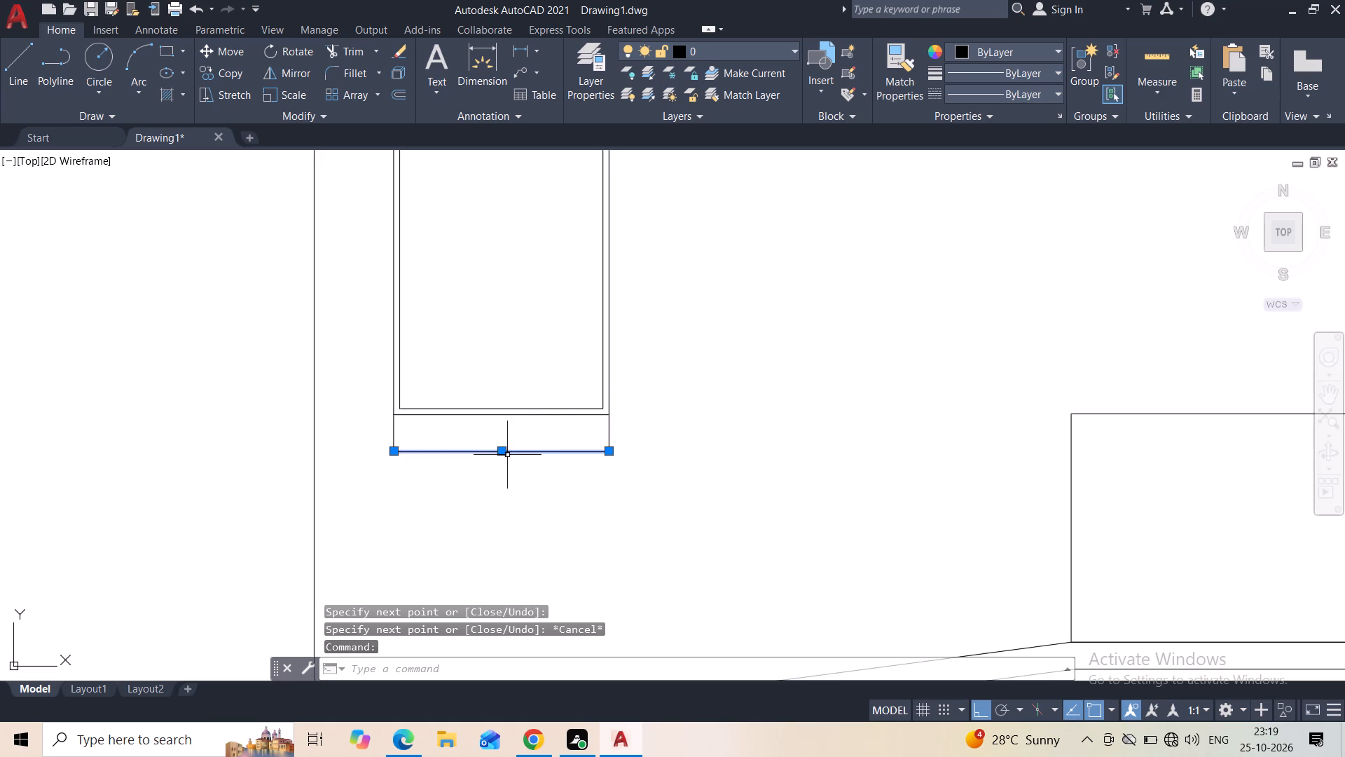
click(503, 451)
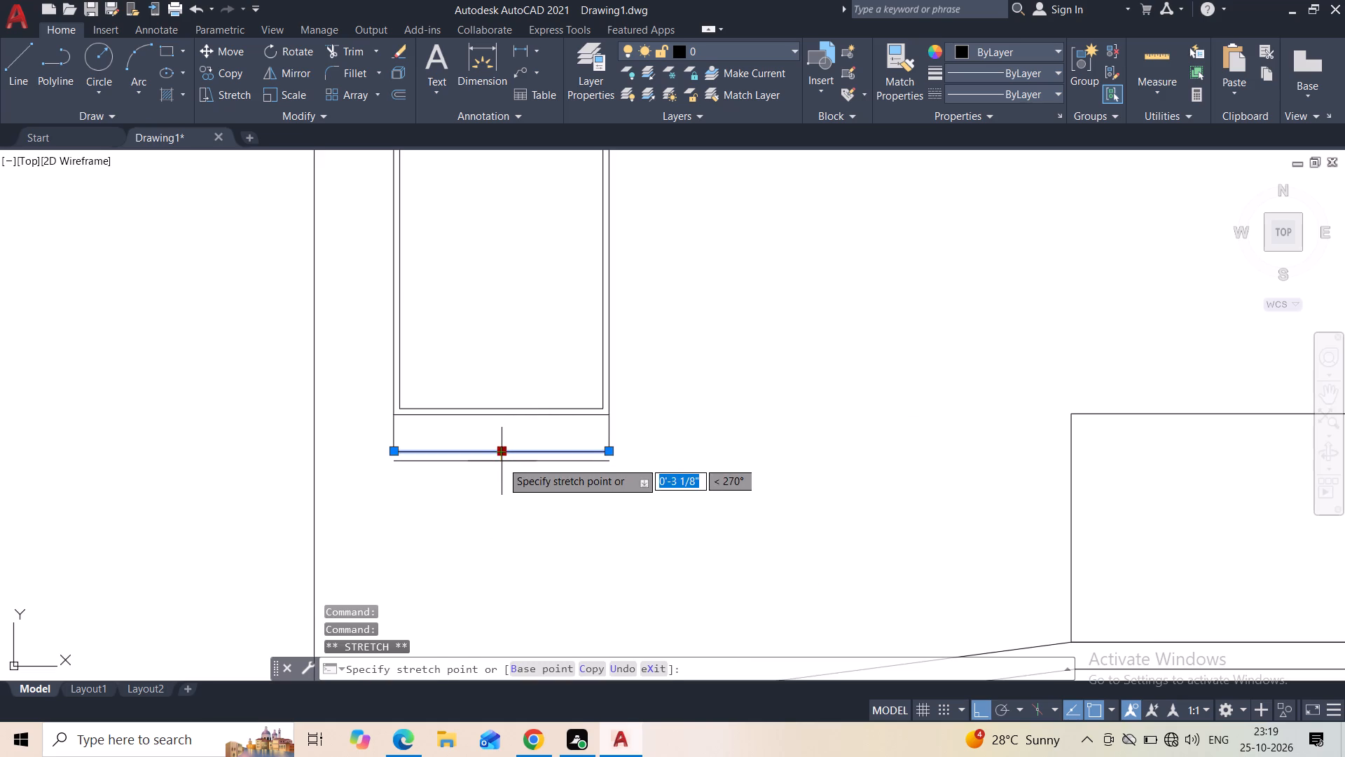
click(502, 461)
key(Escape)
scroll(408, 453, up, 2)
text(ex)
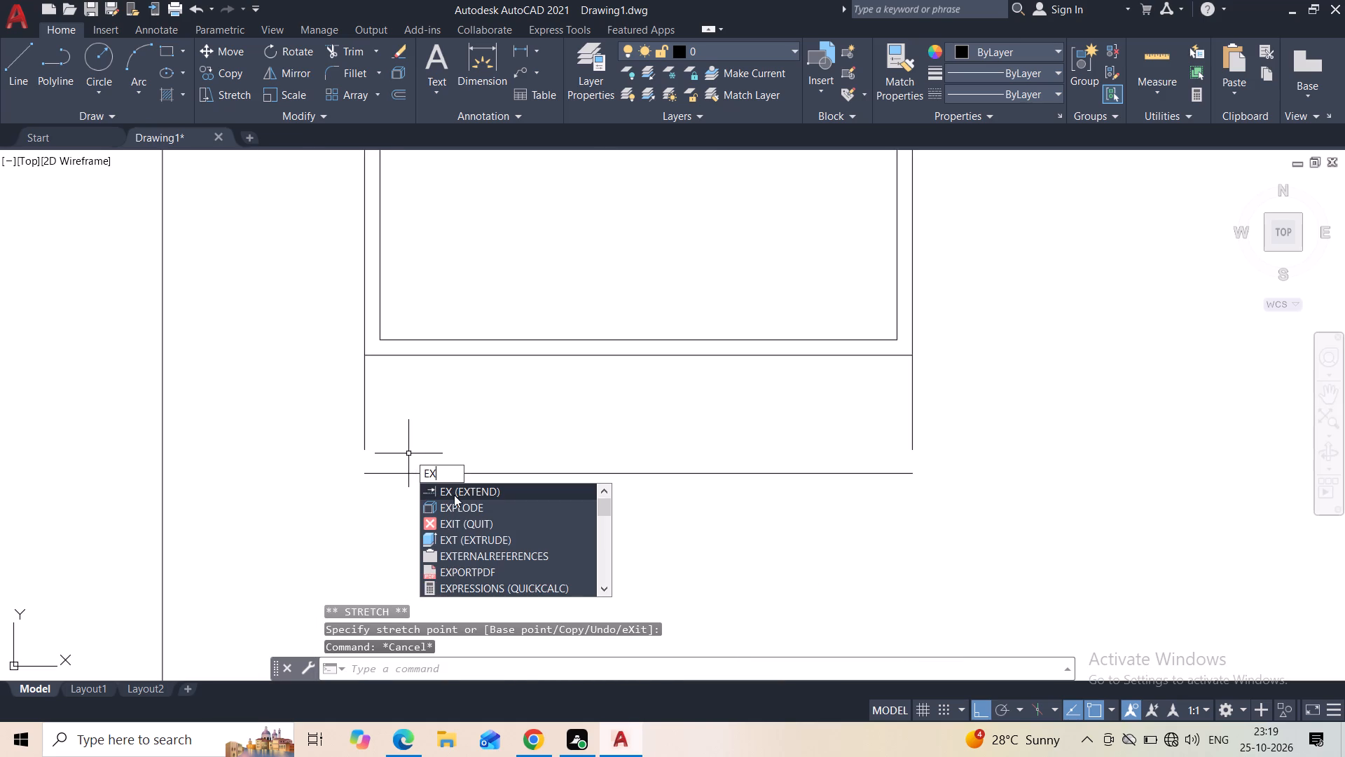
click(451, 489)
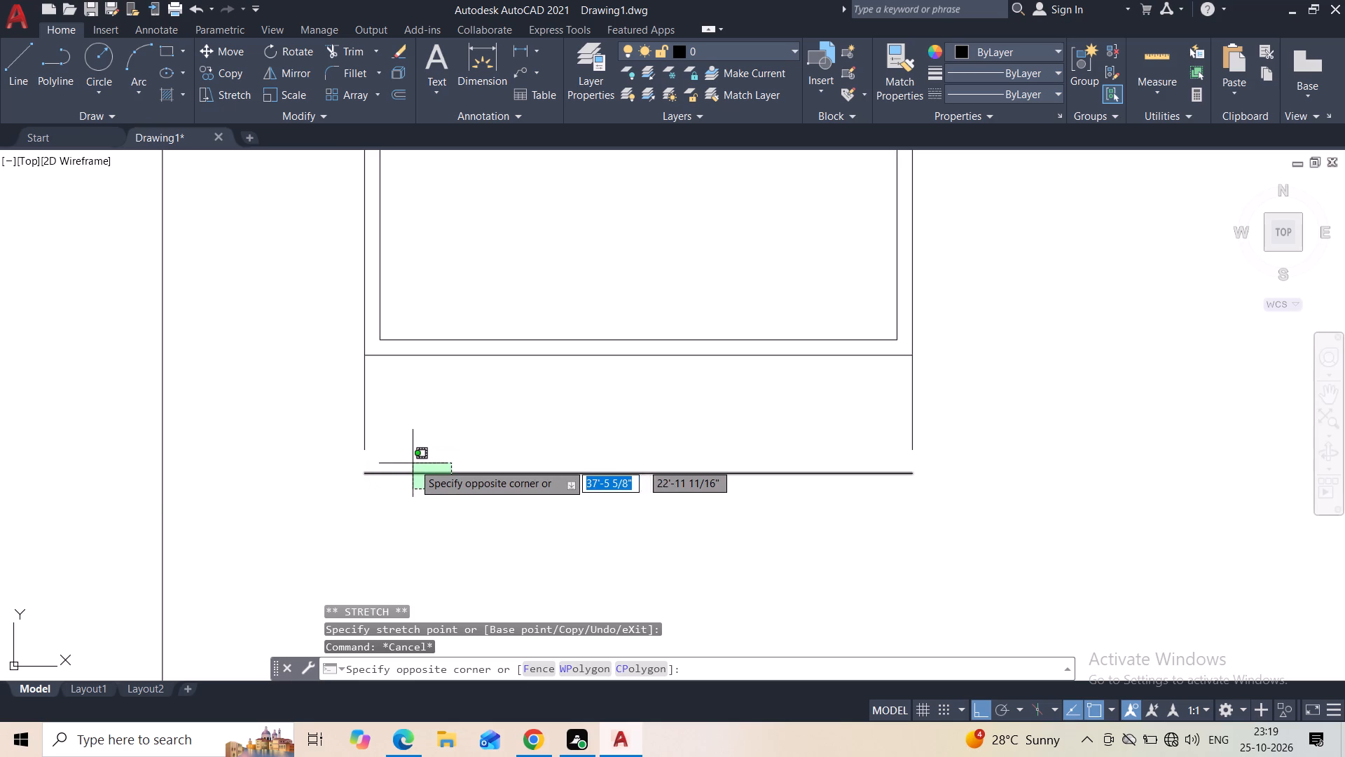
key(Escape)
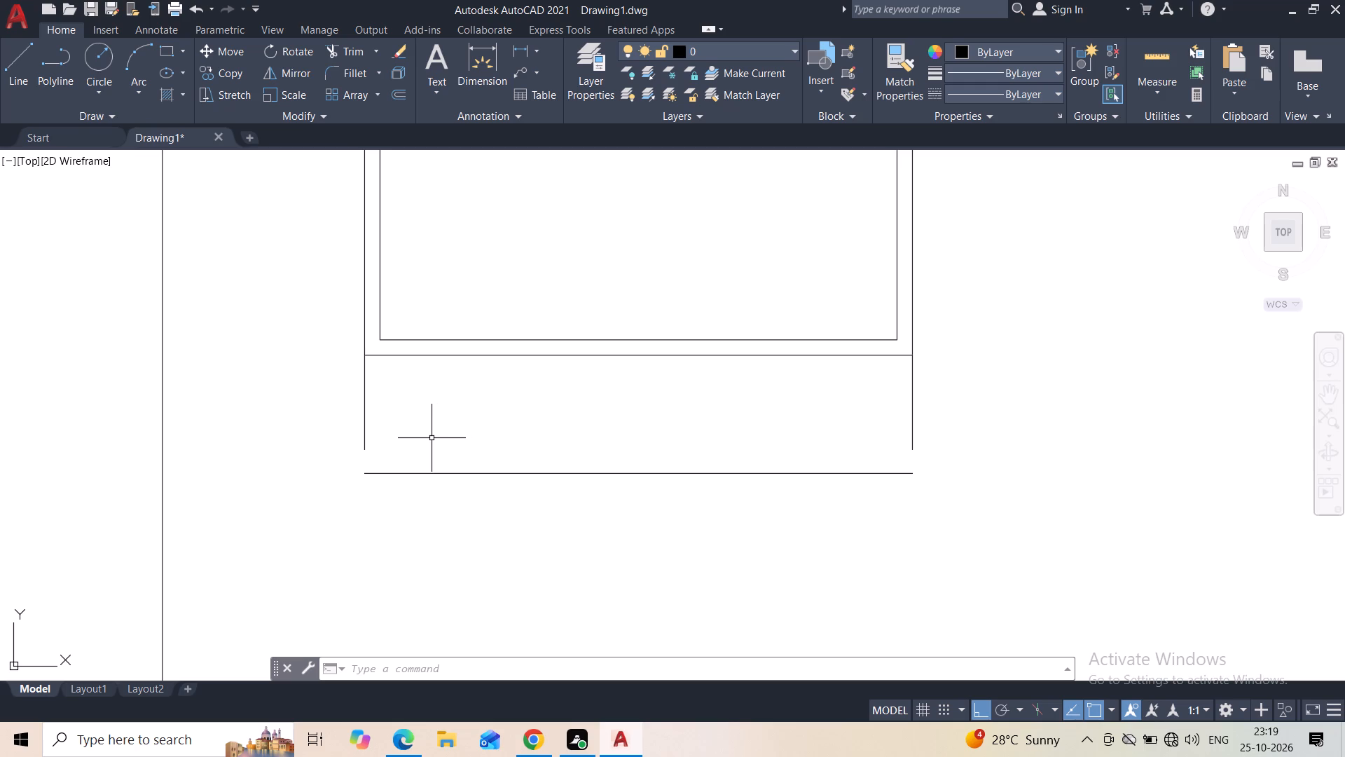
Close both bottom corners of the panel with short vertical lines joining its side lines to the lowered bottom line.
key(space)
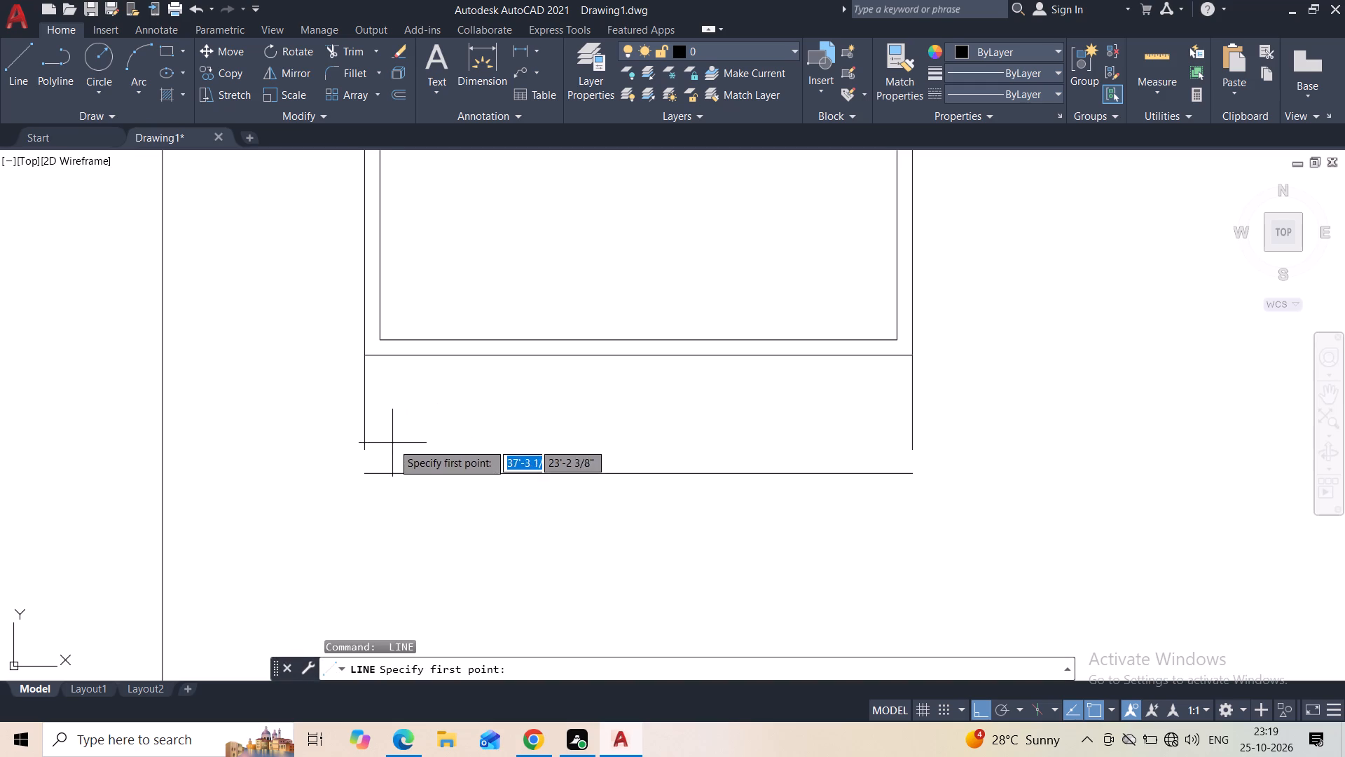
click(359, 446)
click(359, 466)
key(Escape)
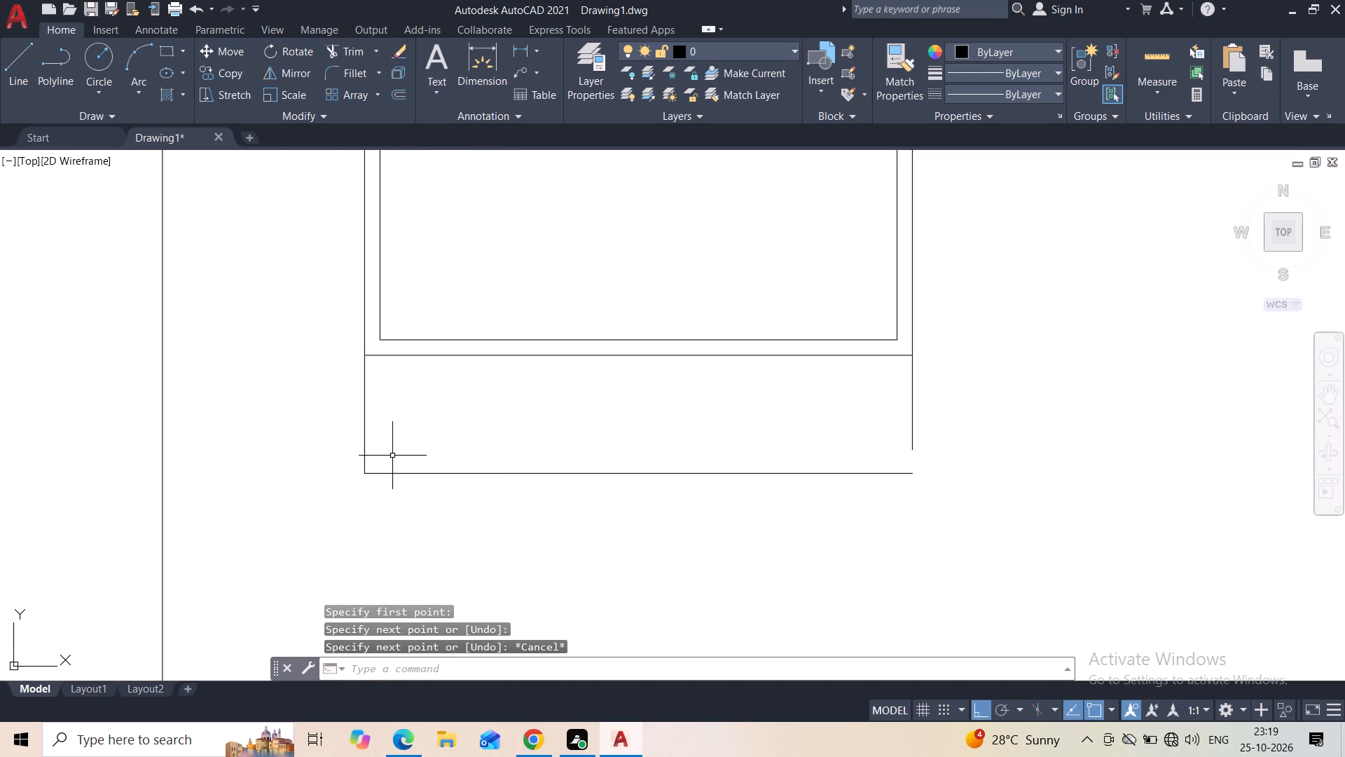
key(space)
scroll(904, 453, up, 3)
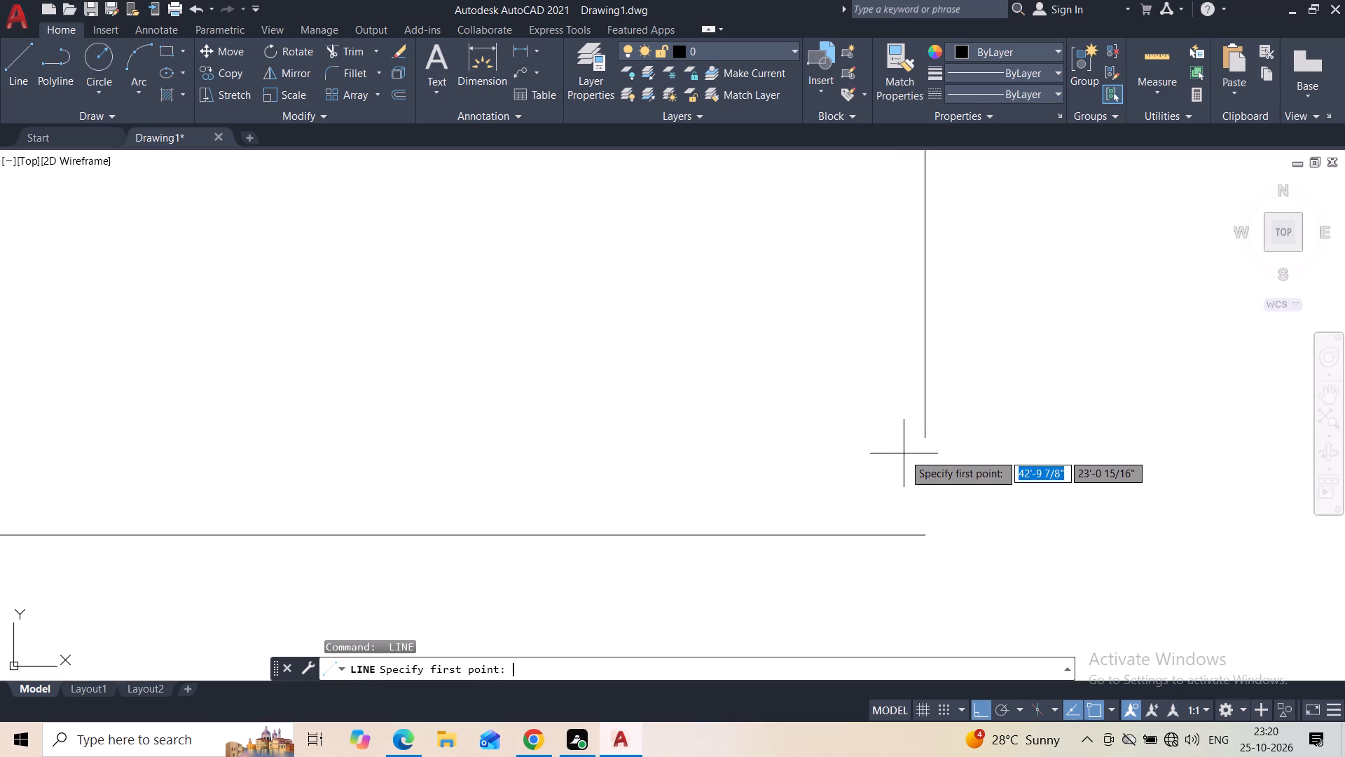
click(926, 434)
click(926, 532)
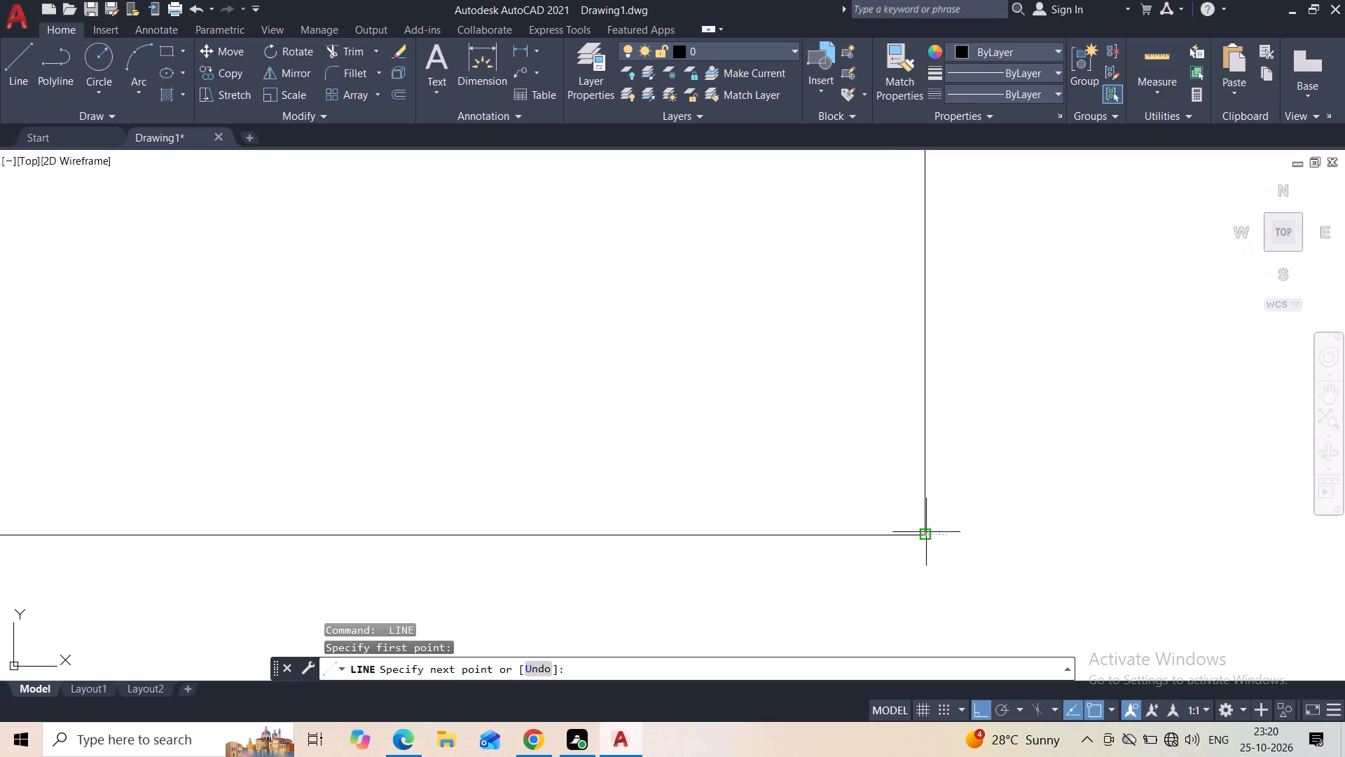
key(Escape)
Draw a narrow rectangle about 1'-9" wide and 7'-10" high, about 1'-5" right of the framed rectangle and level with its top and bottom.
scroll(809, 402, down, 4)
scroll(726, 304, down, 1)
middle_drag(722, 299, 680, 444)
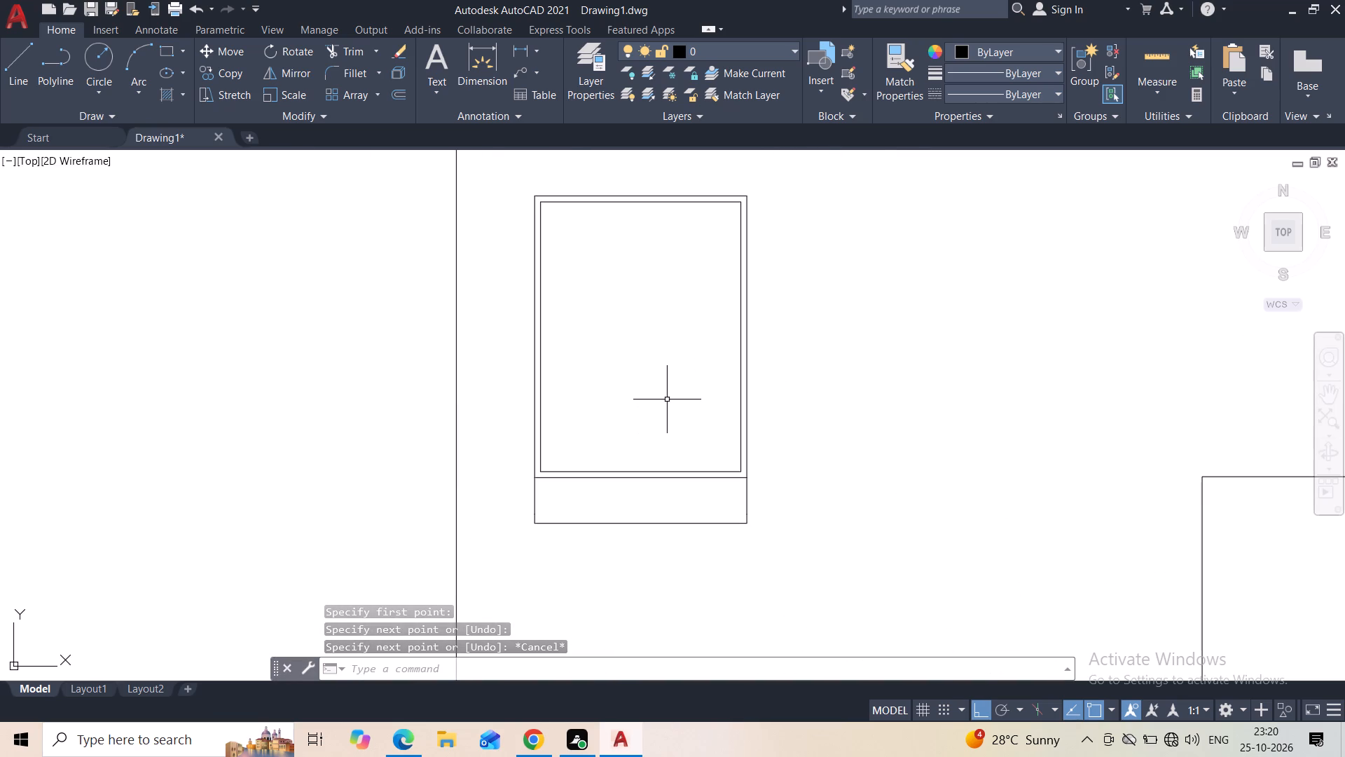
scroll(665, 400, down, 2)
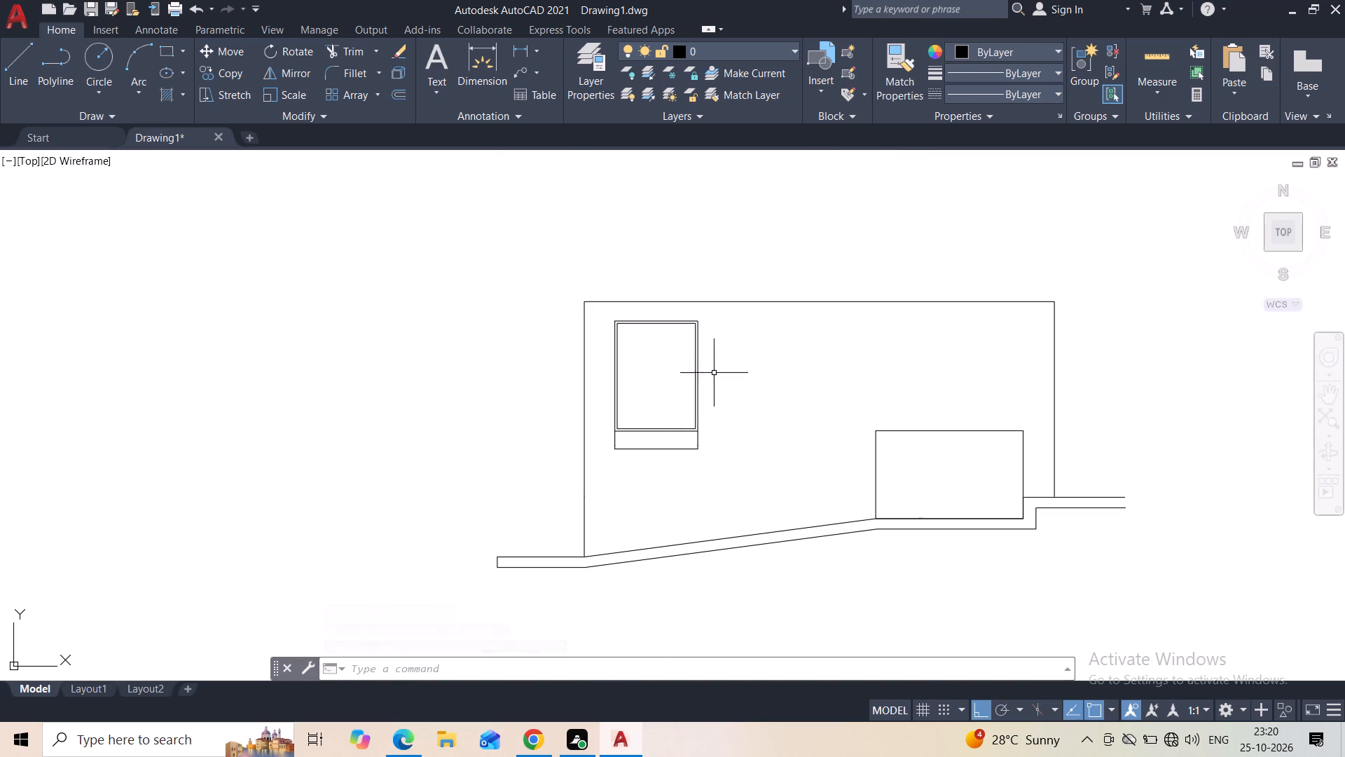
click(169, 57)
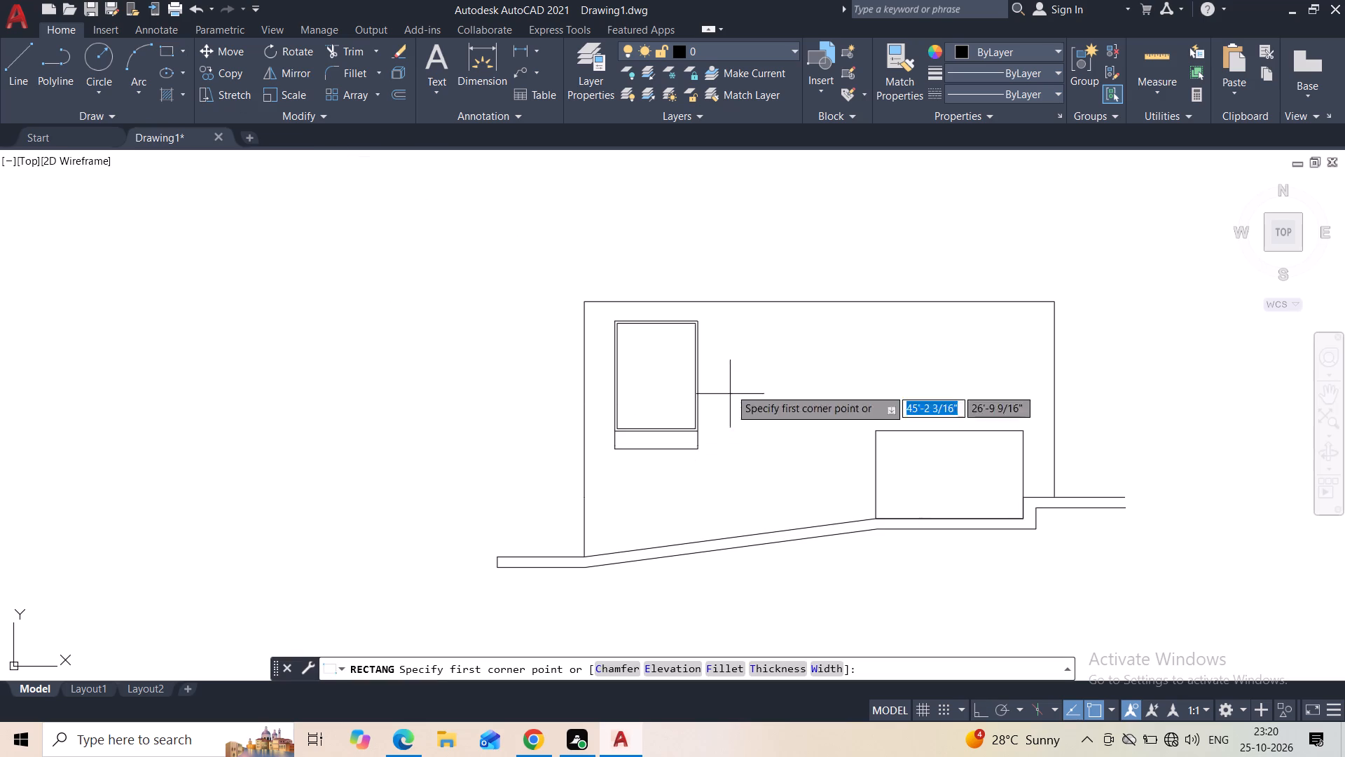
scroll(721, 329, up, 1)
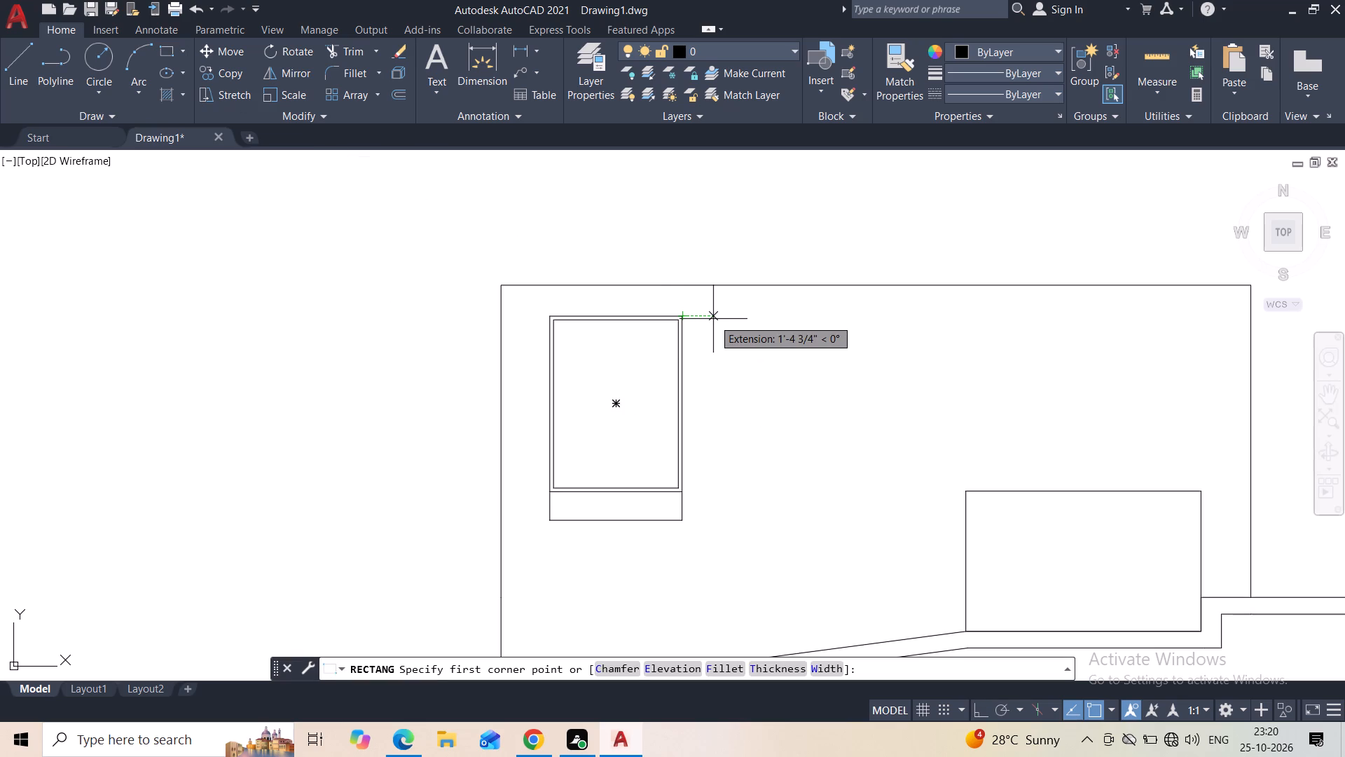
click(715, 319)
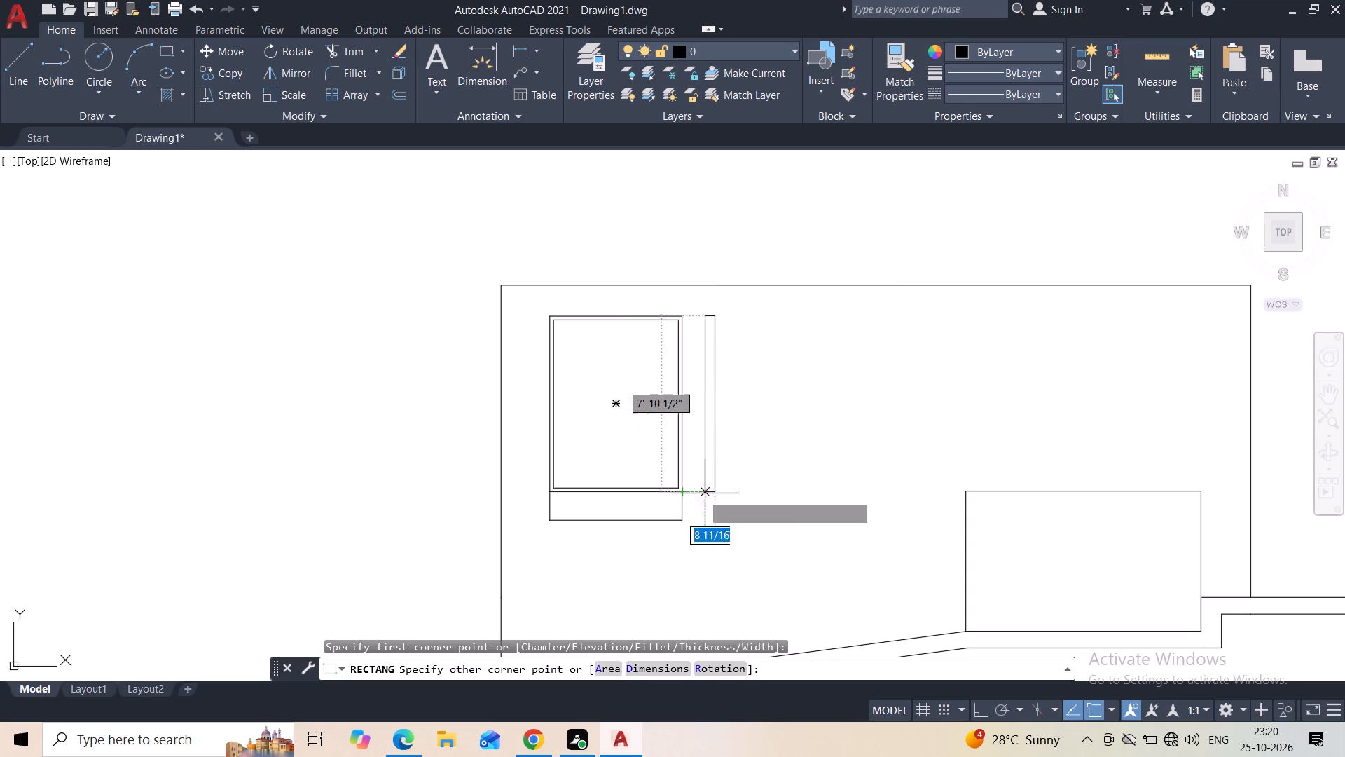
click(753, 485)
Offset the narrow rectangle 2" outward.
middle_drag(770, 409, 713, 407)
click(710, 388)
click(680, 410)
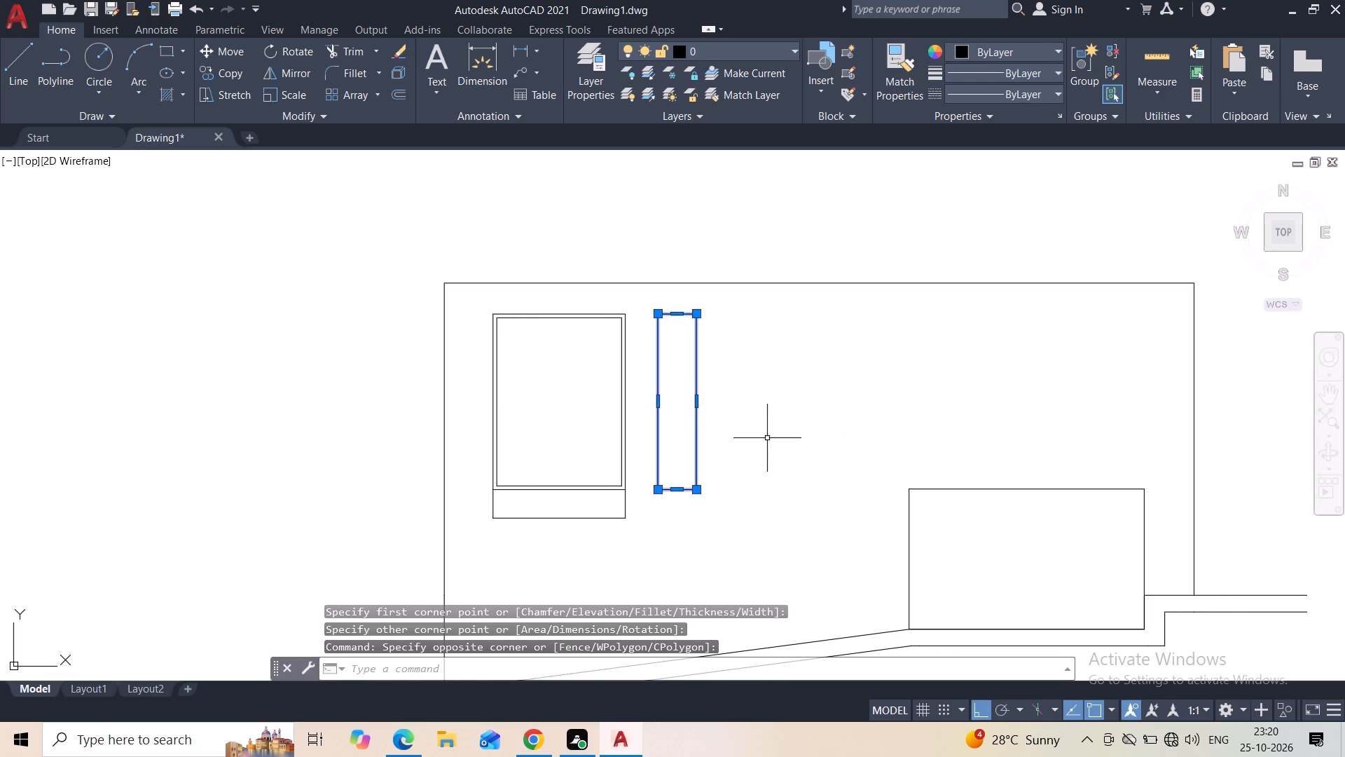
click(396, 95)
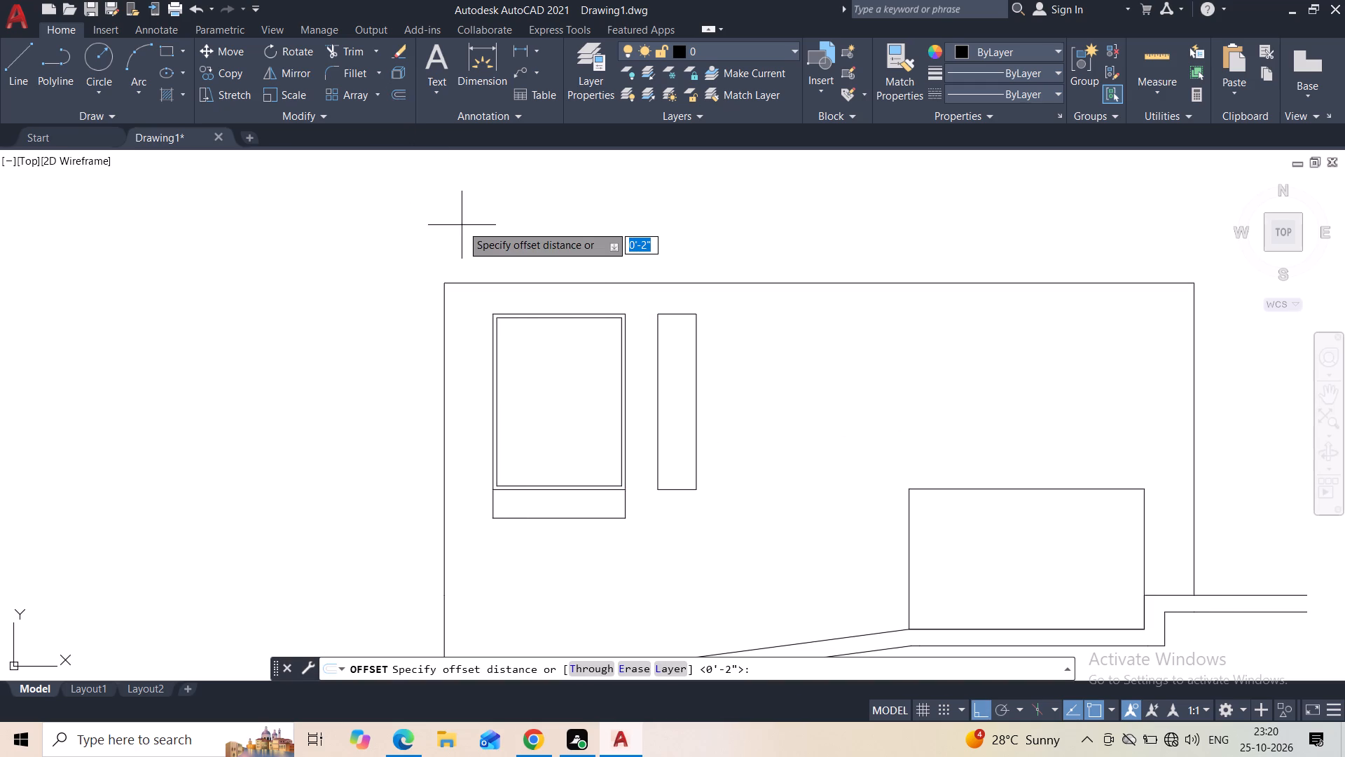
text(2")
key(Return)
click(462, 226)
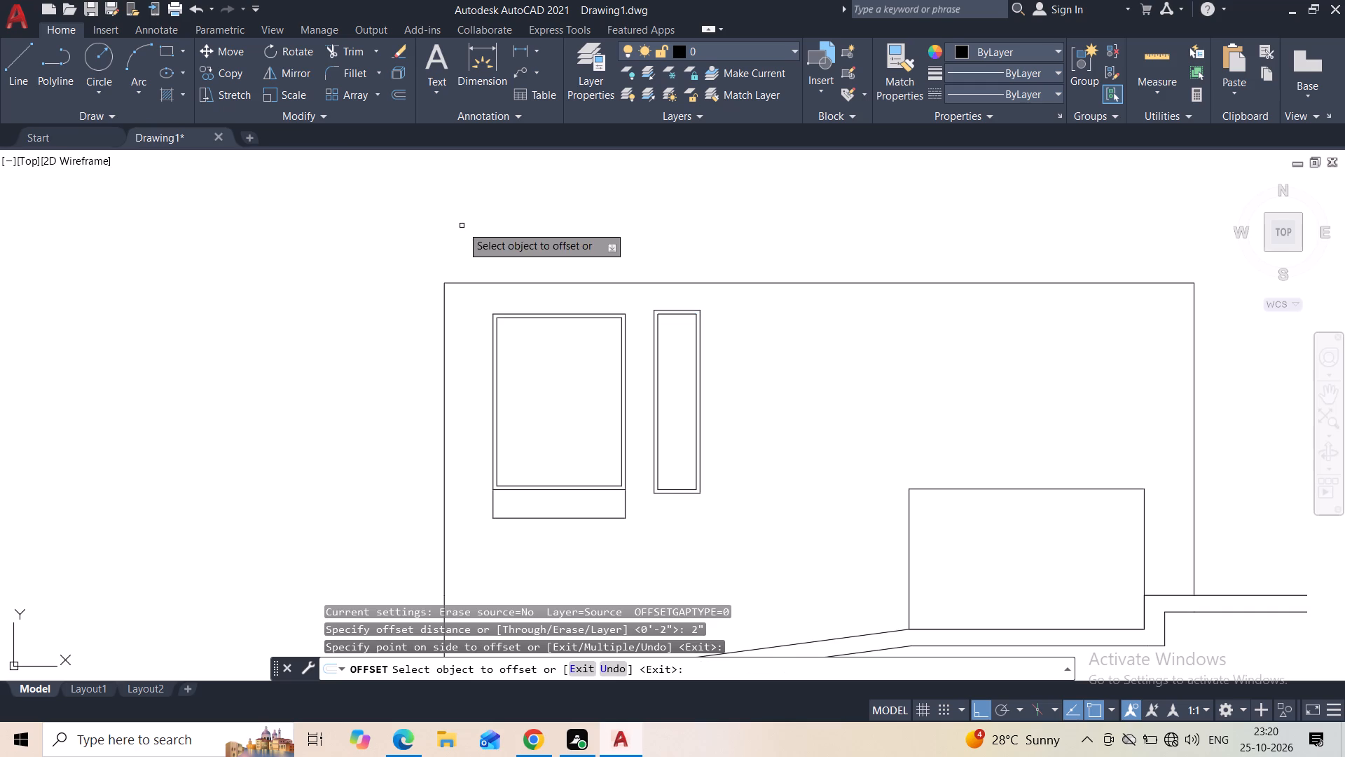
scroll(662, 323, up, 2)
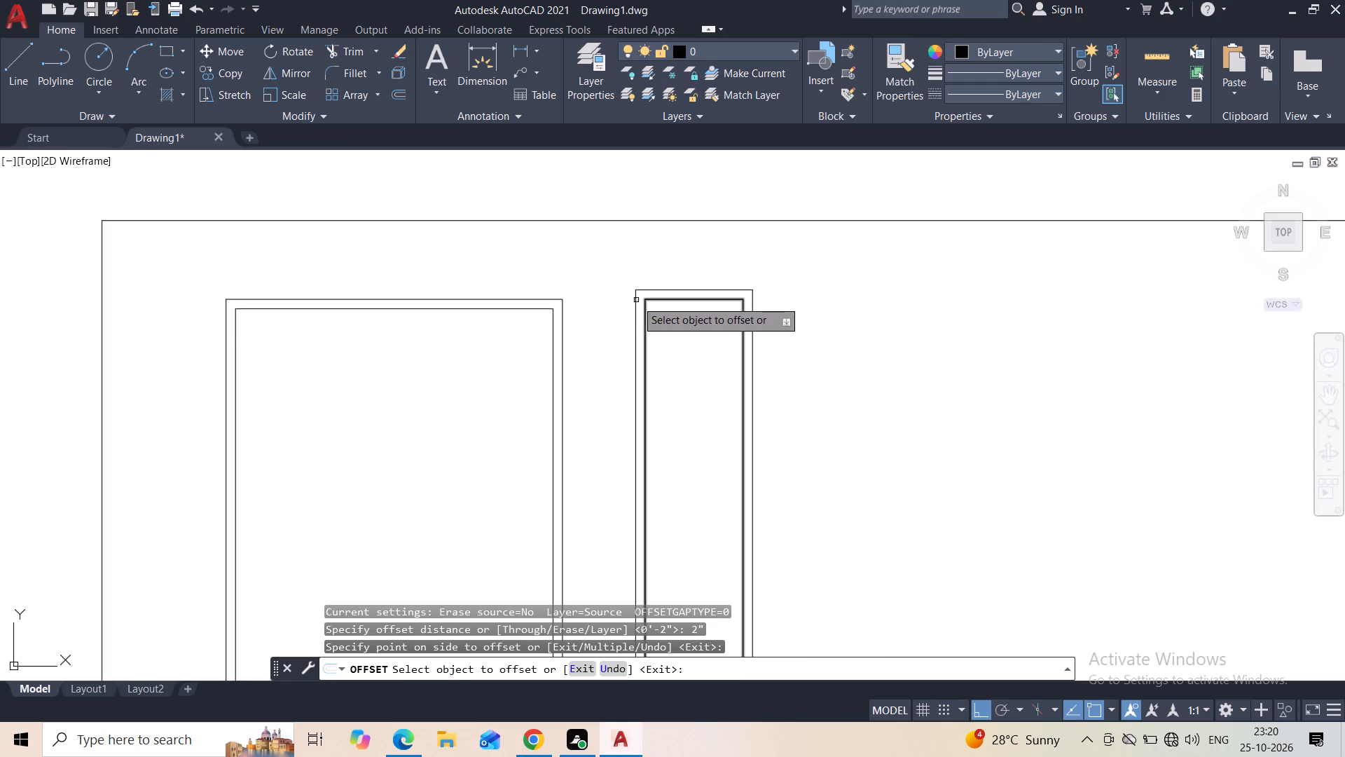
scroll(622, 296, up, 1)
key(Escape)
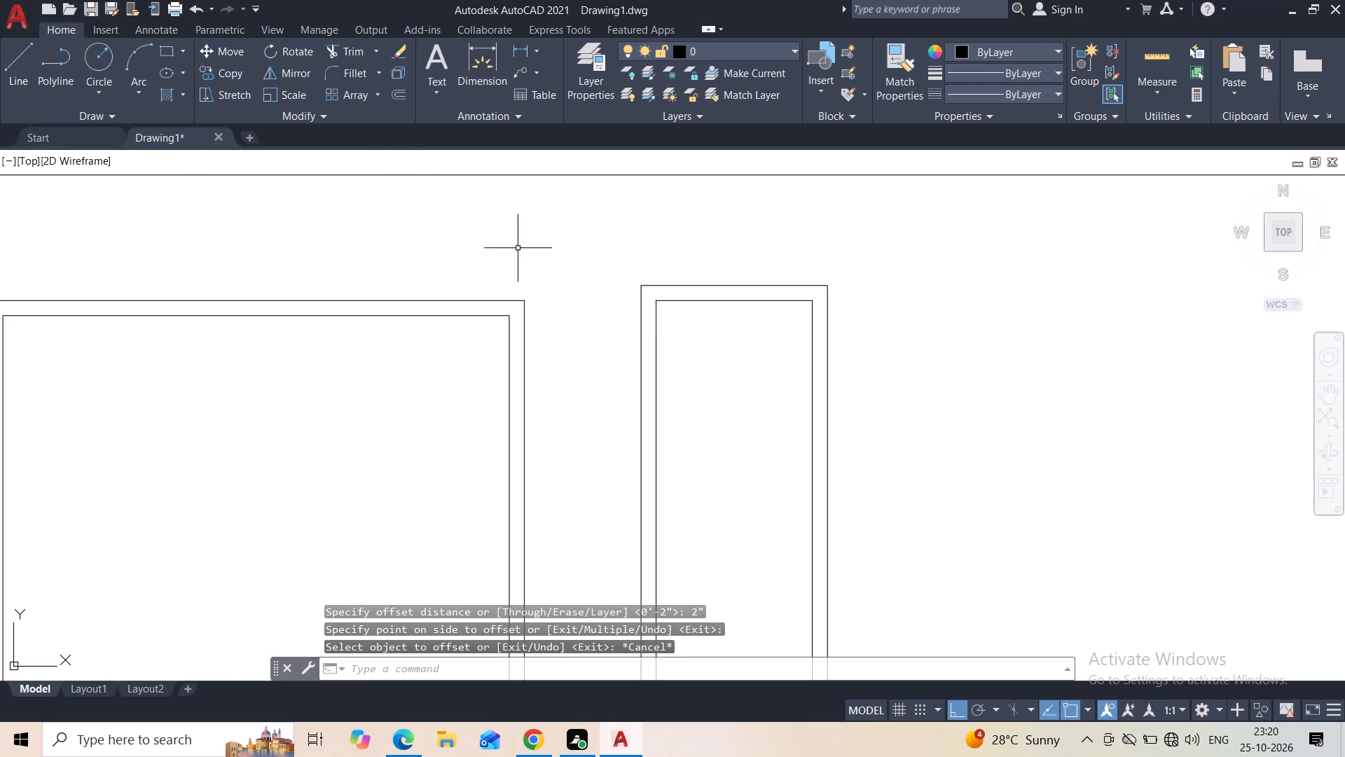
Offset the original narrow rectangle 2" inward.
click(712, 299)
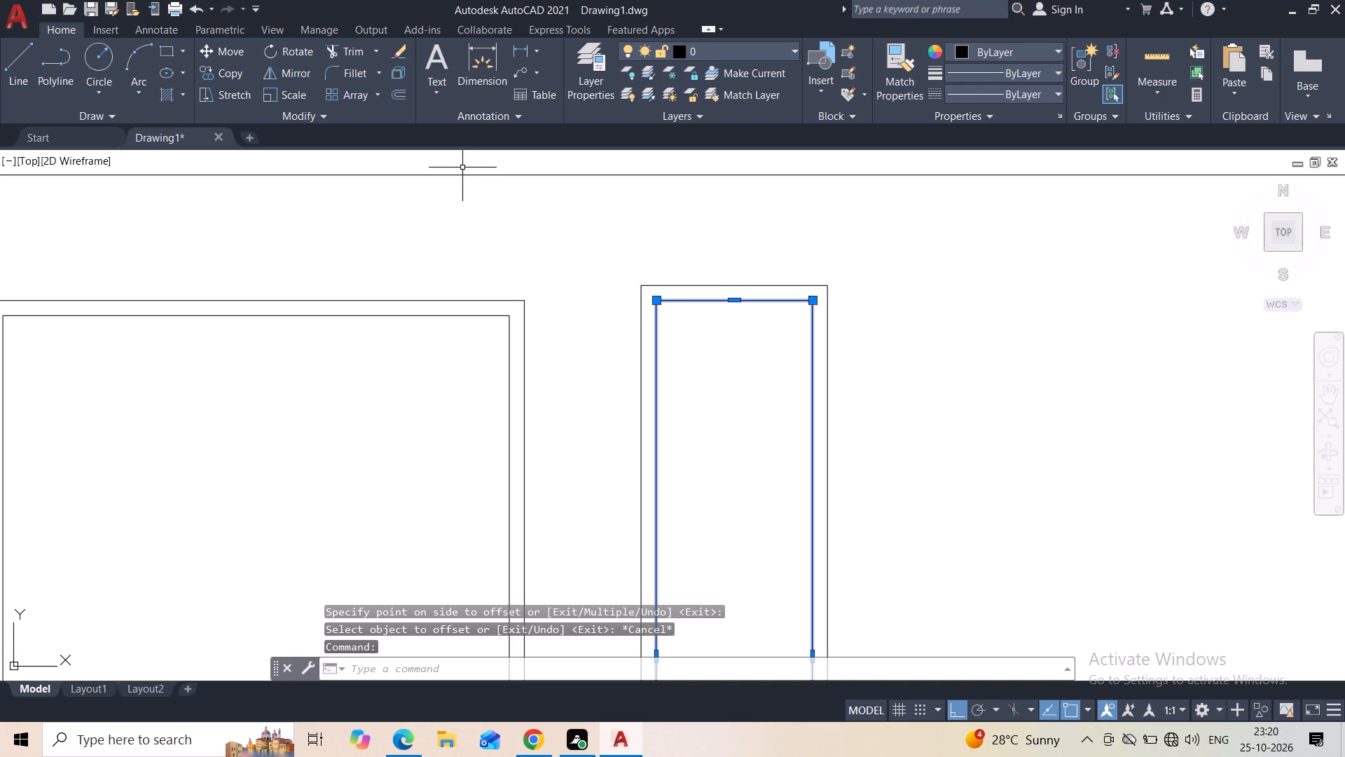
click(405, 96)
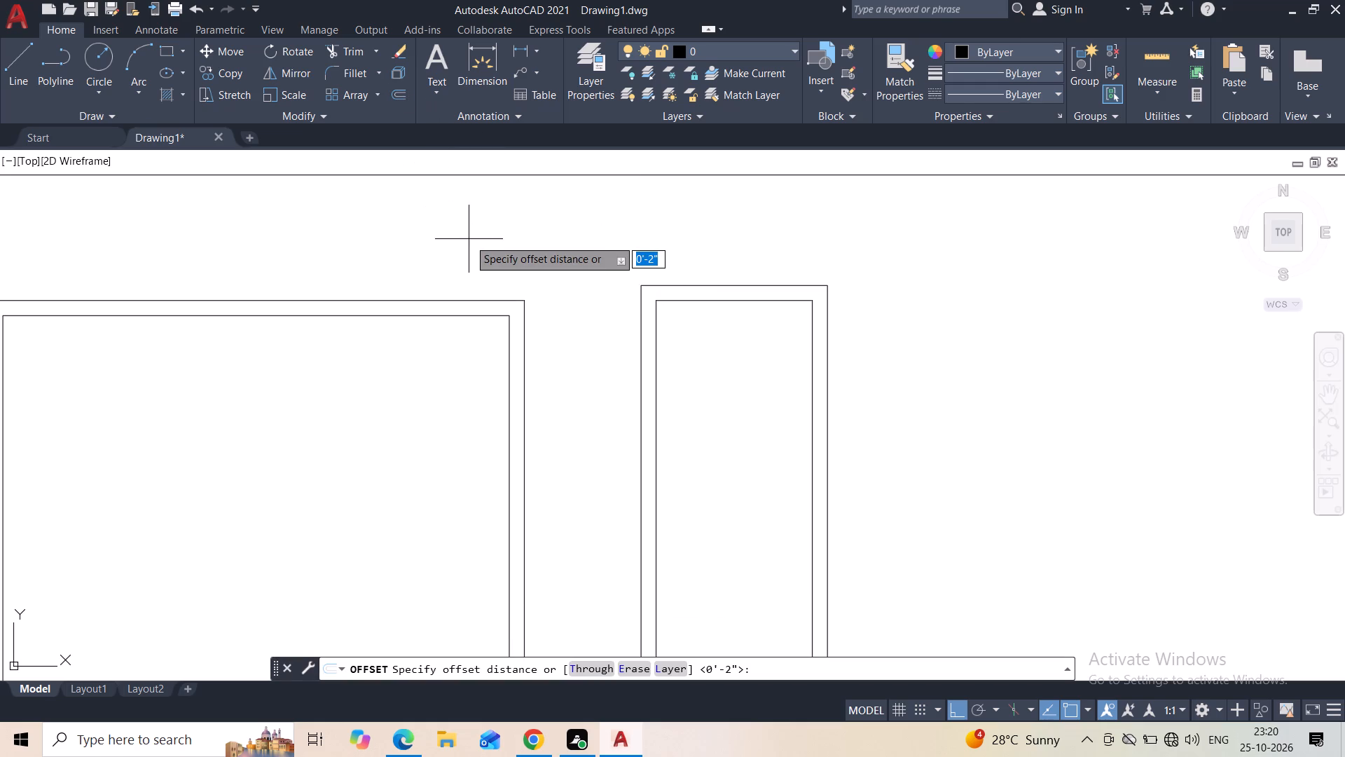
text(2")
key(Return)
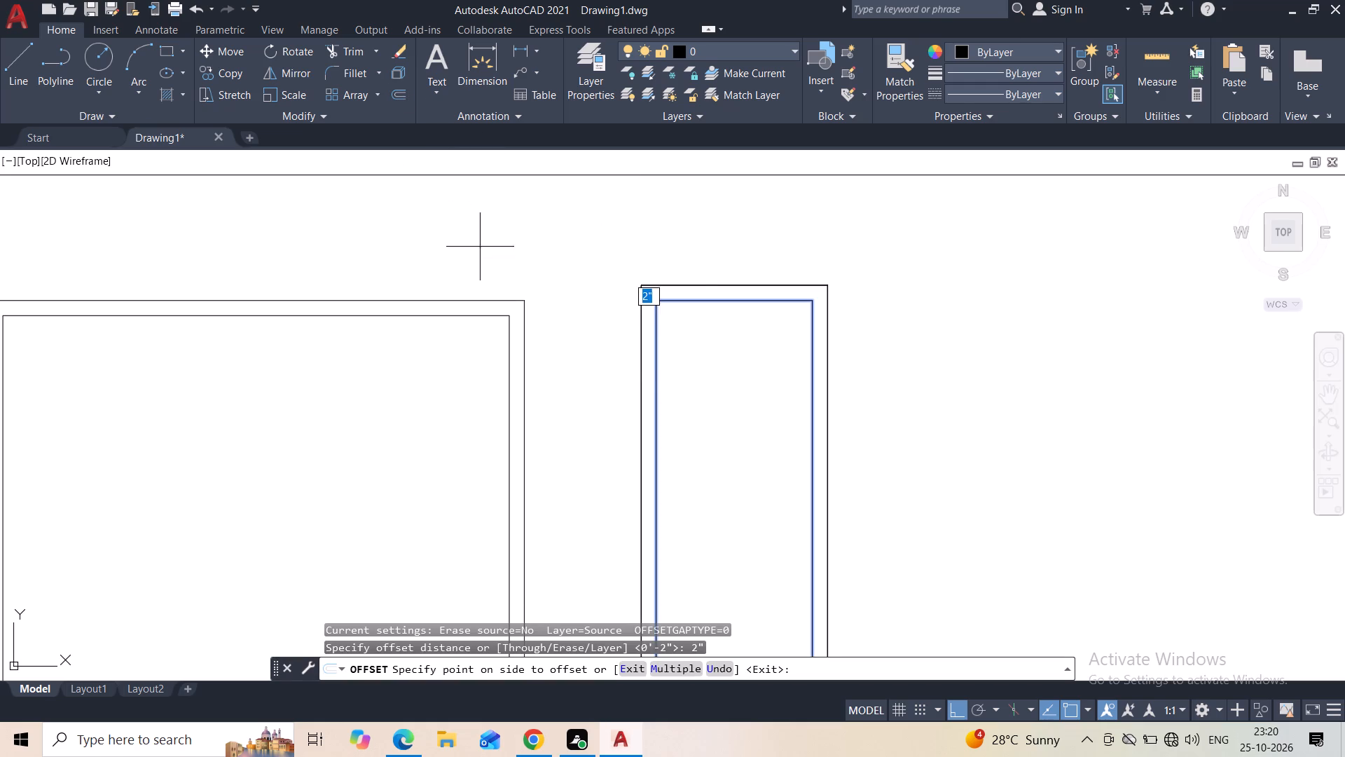
drag(737, 416, 726, 407)
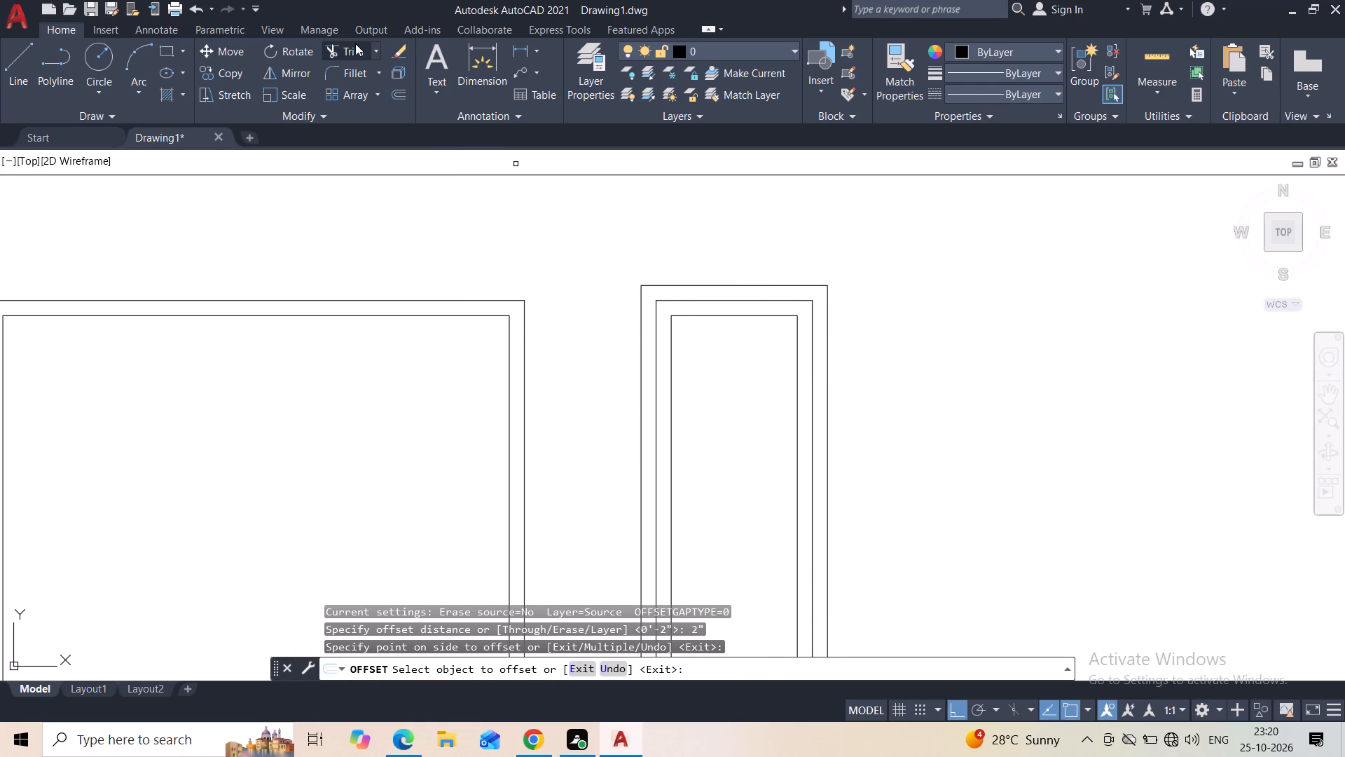
key(Escape)
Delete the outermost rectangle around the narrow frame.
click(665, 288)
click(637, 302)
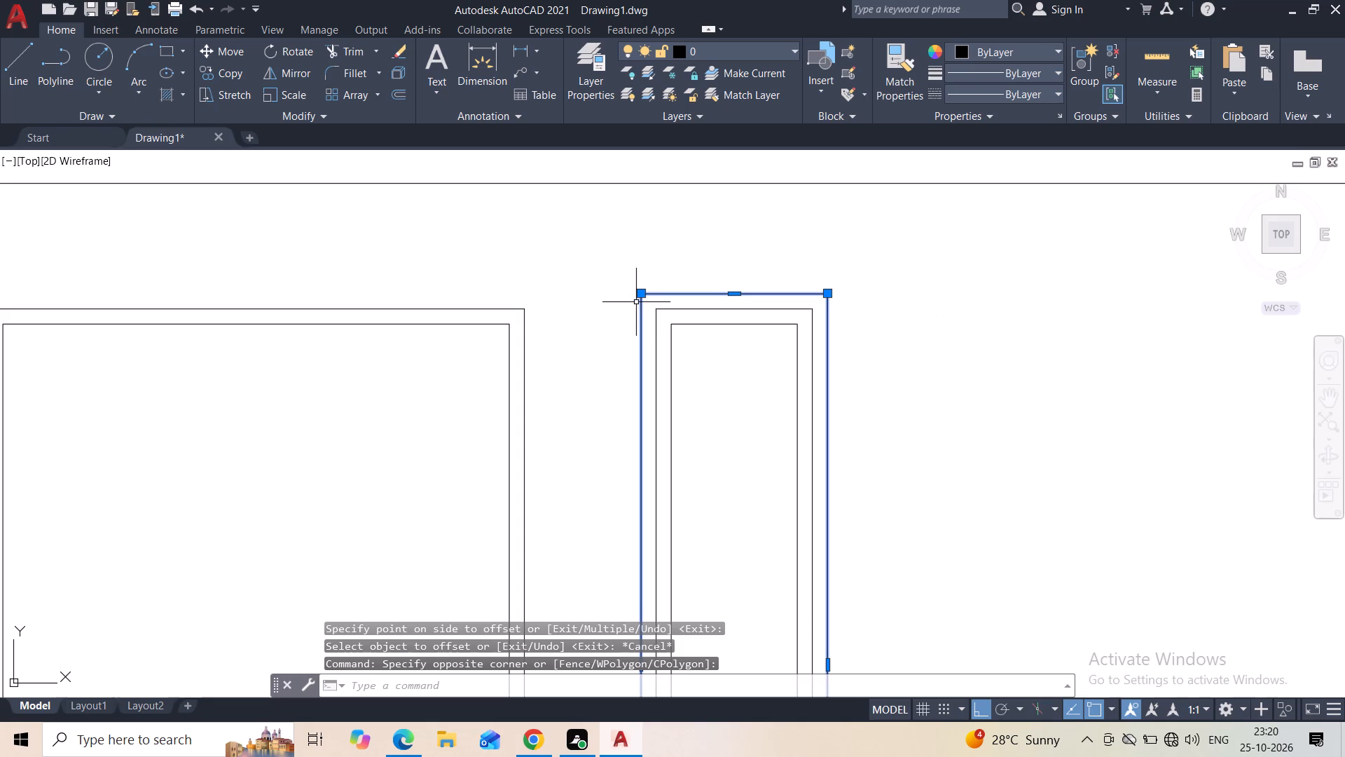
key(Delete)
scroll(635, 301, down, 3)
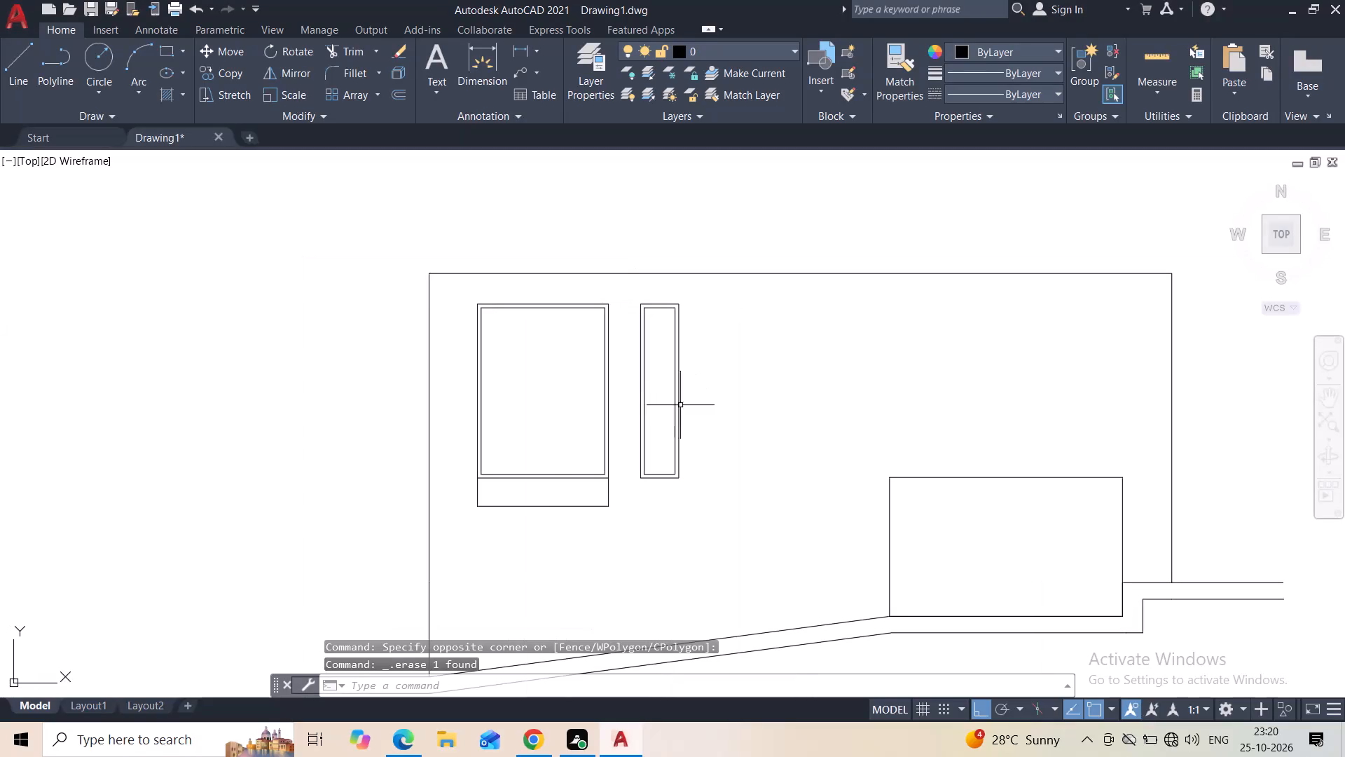
Draw a three-sided panel about 1'-3" high under the narrow frame, full frame width, its bottom level with the panel under the wide frame.
middle_drag(660, 409, 456, 329)
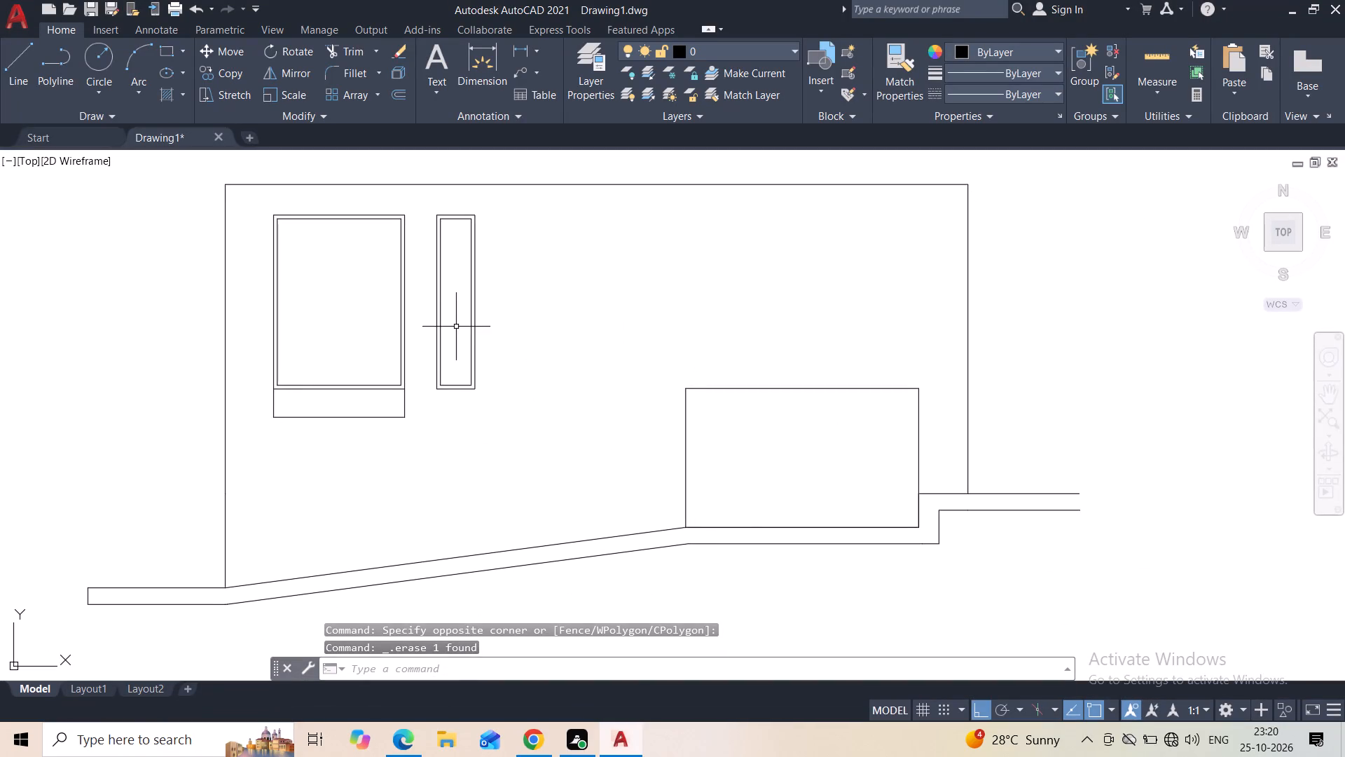
scroll(476, 392, up, 1)
scroll(414, 377, up, 1)
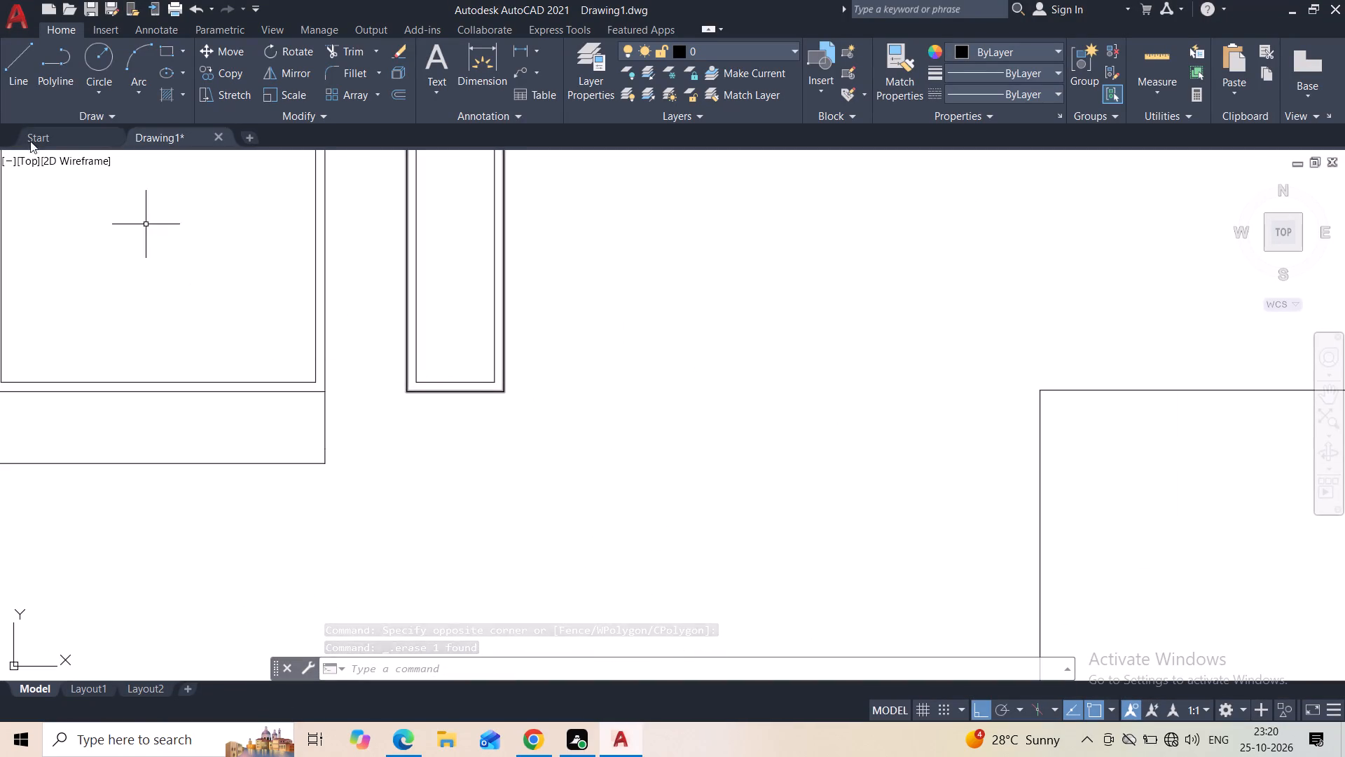
click(22, 68)
scroll(365, 363, up, 2)
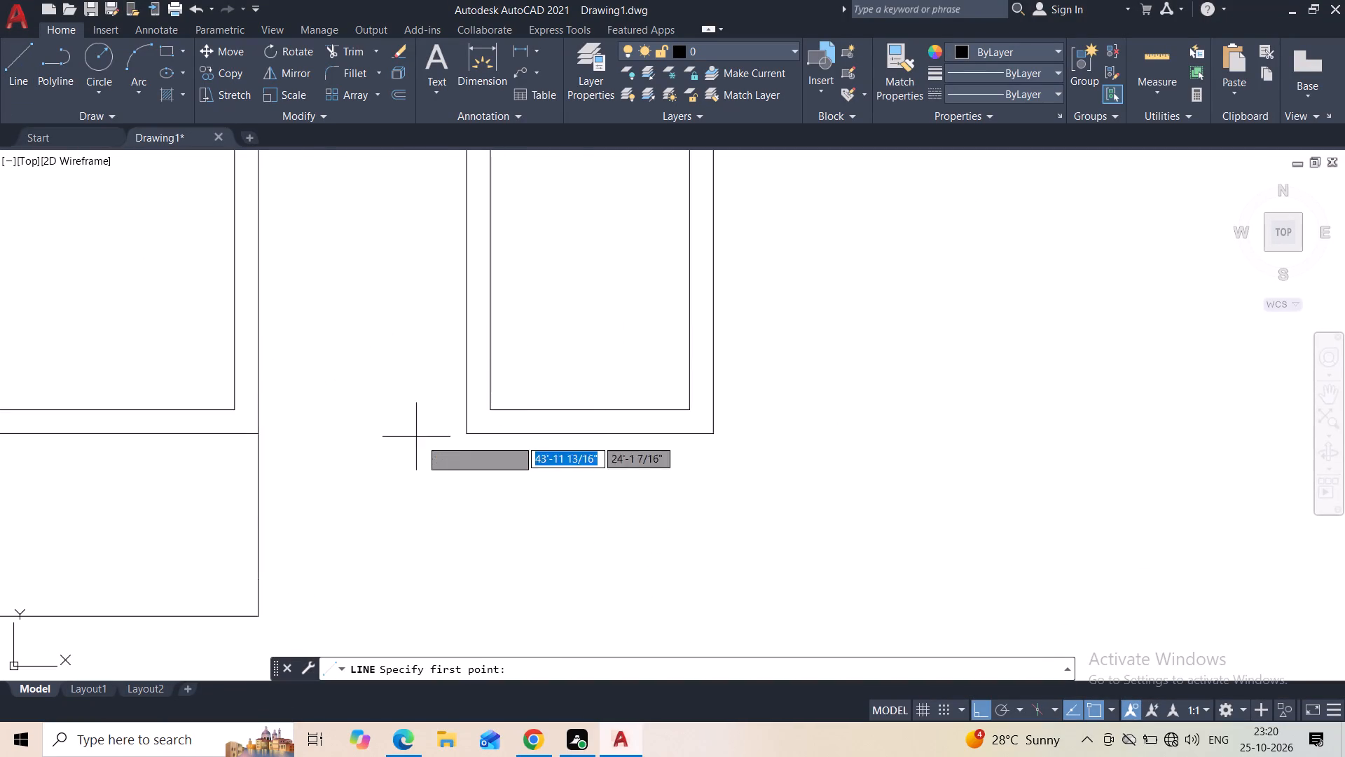
click(462, 436)
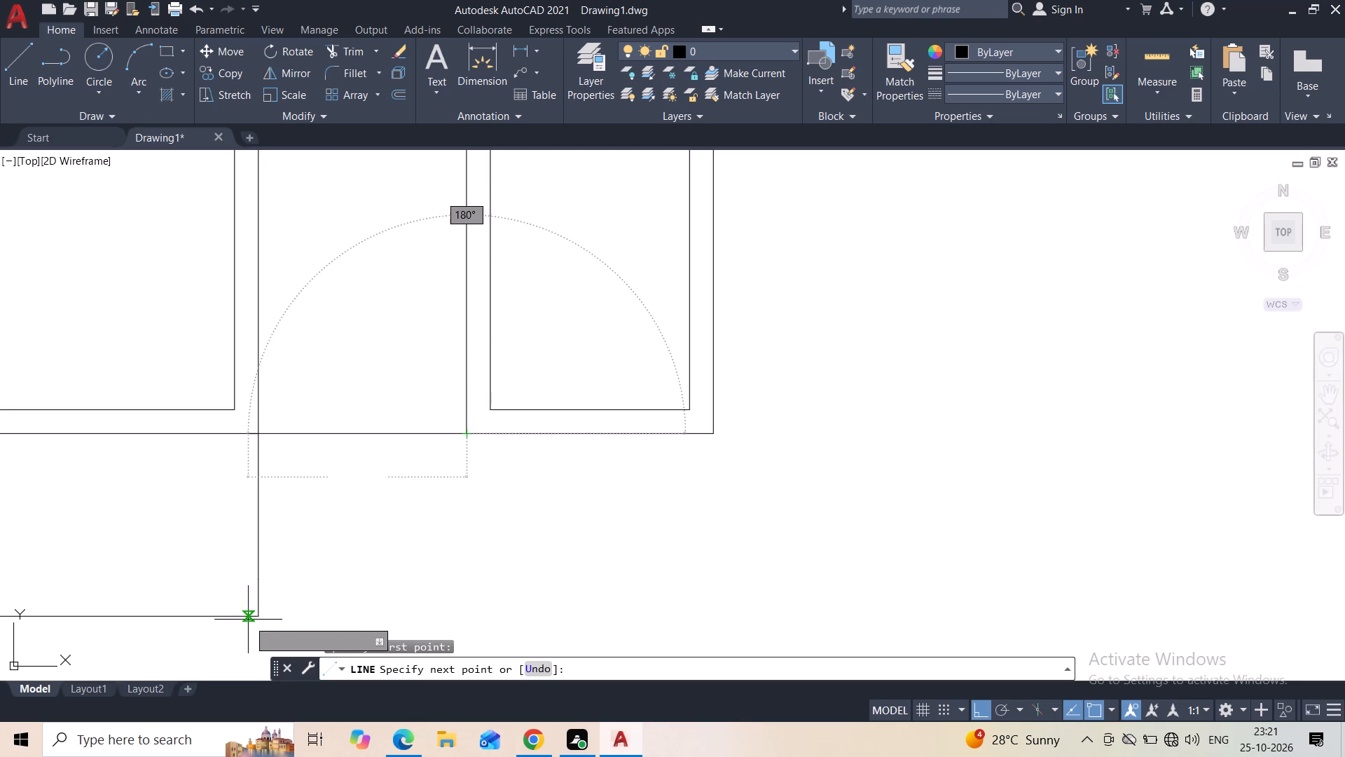
click(470, 615)
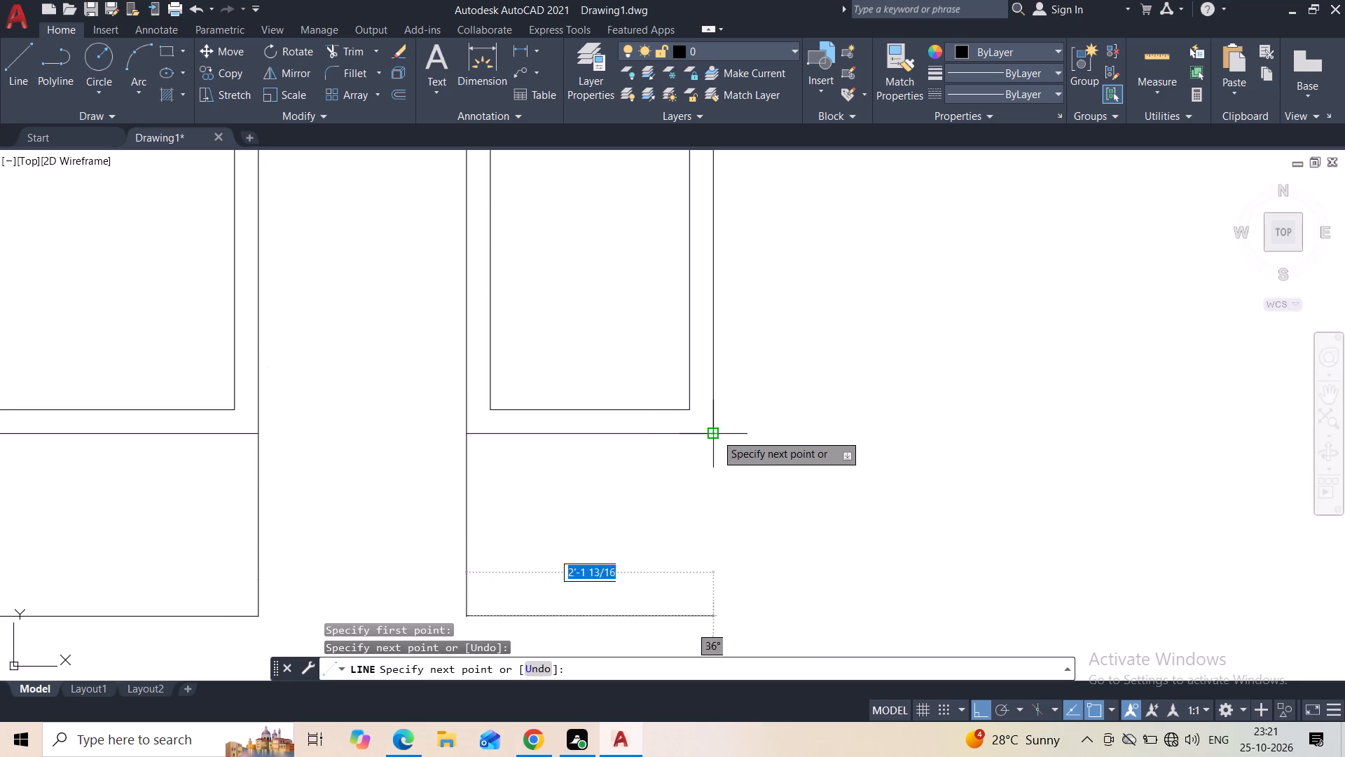
click(712, 615)
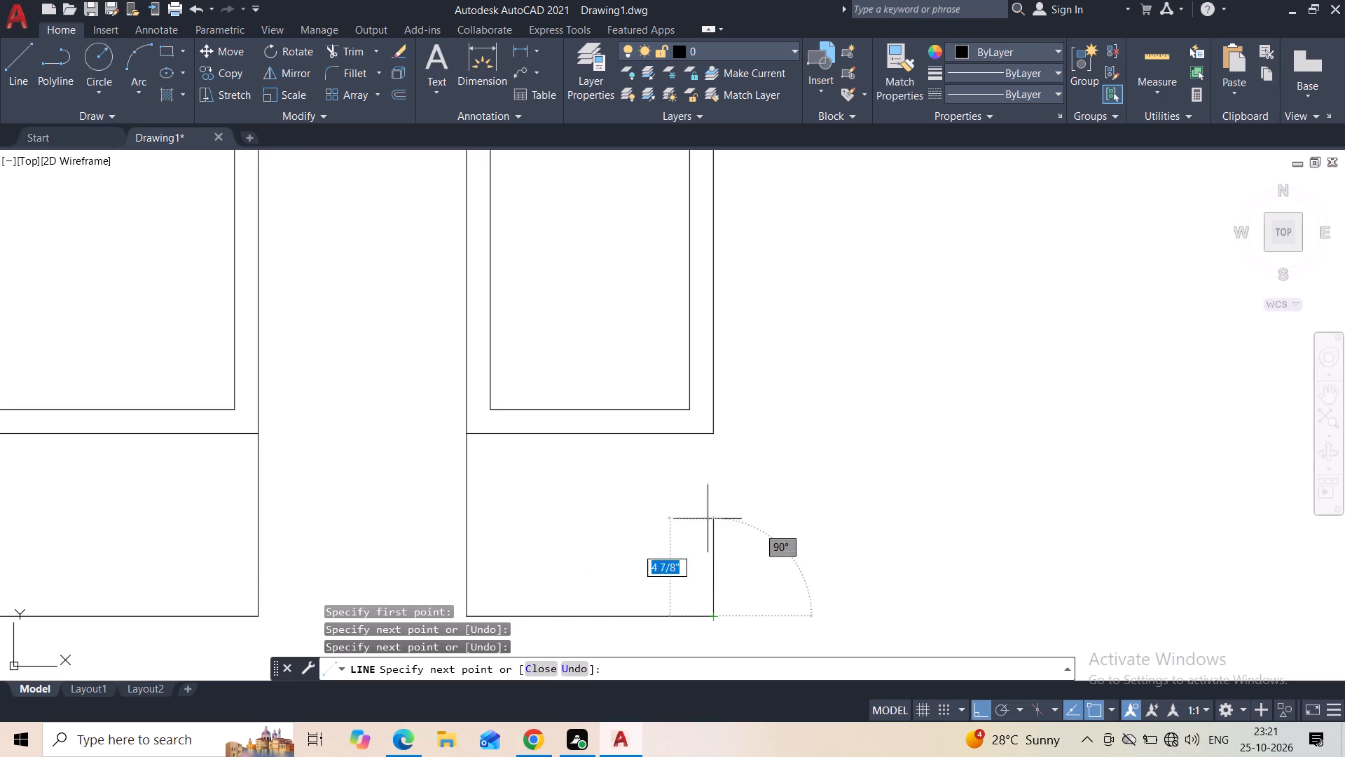
click(712, 435)
key(Escape)
Draw a three-sided door outline on the sloped base between the narrow frame and the large lower rectangle, its top near the frames' mid-height.
scroll(641, 483, down, 1)
middle_drag(640, 482, 634, 475)
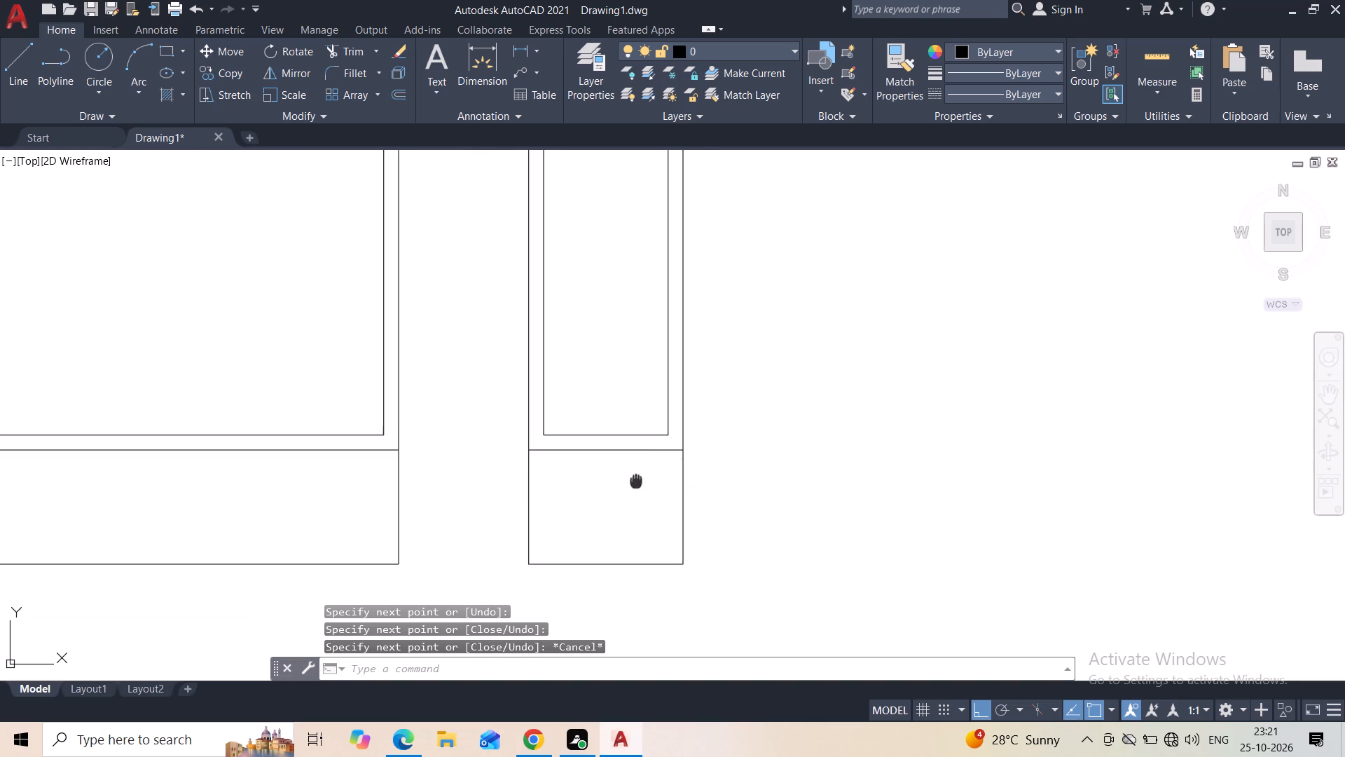
middle_drag(634, 475, 618, 433)
scroll(617, 433, down, 1)
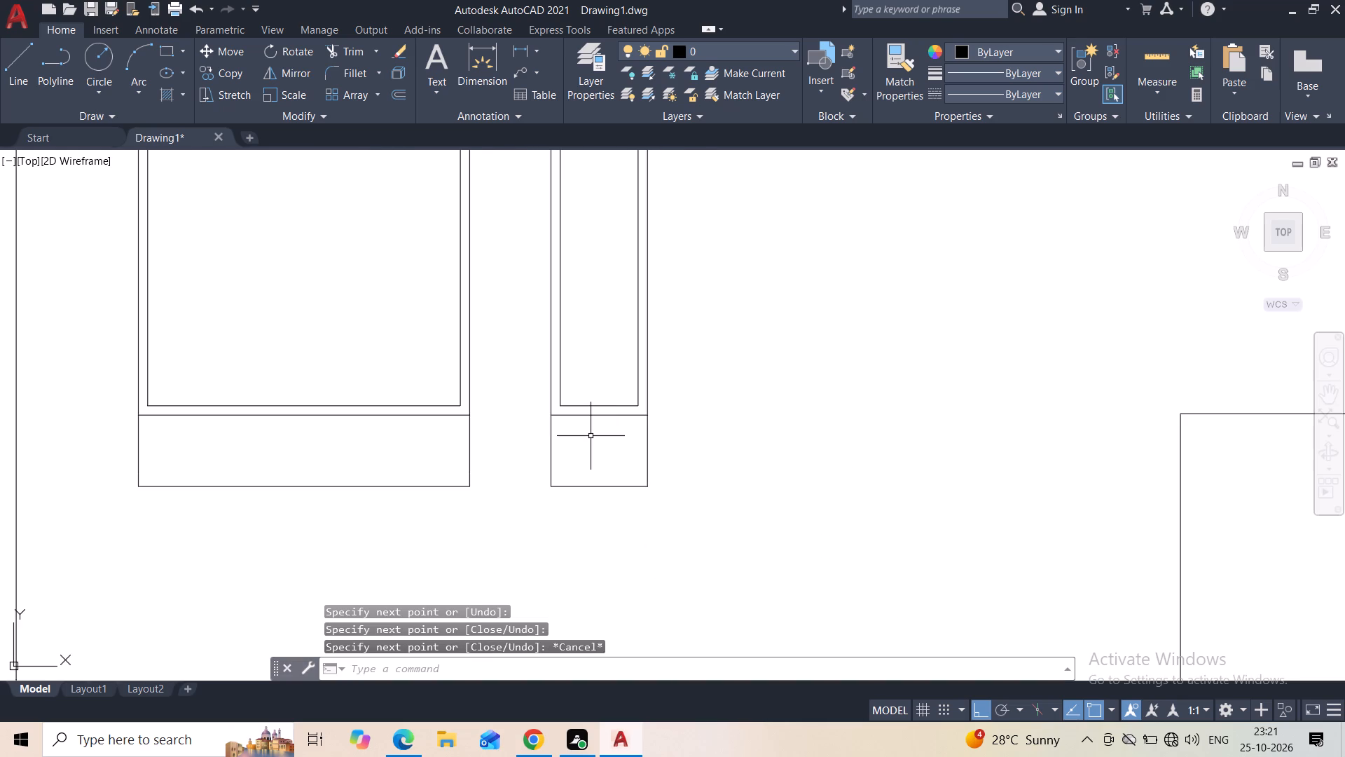
scroll(591, 436, down, 3)
middle_drag(616, 382, 537, 415)
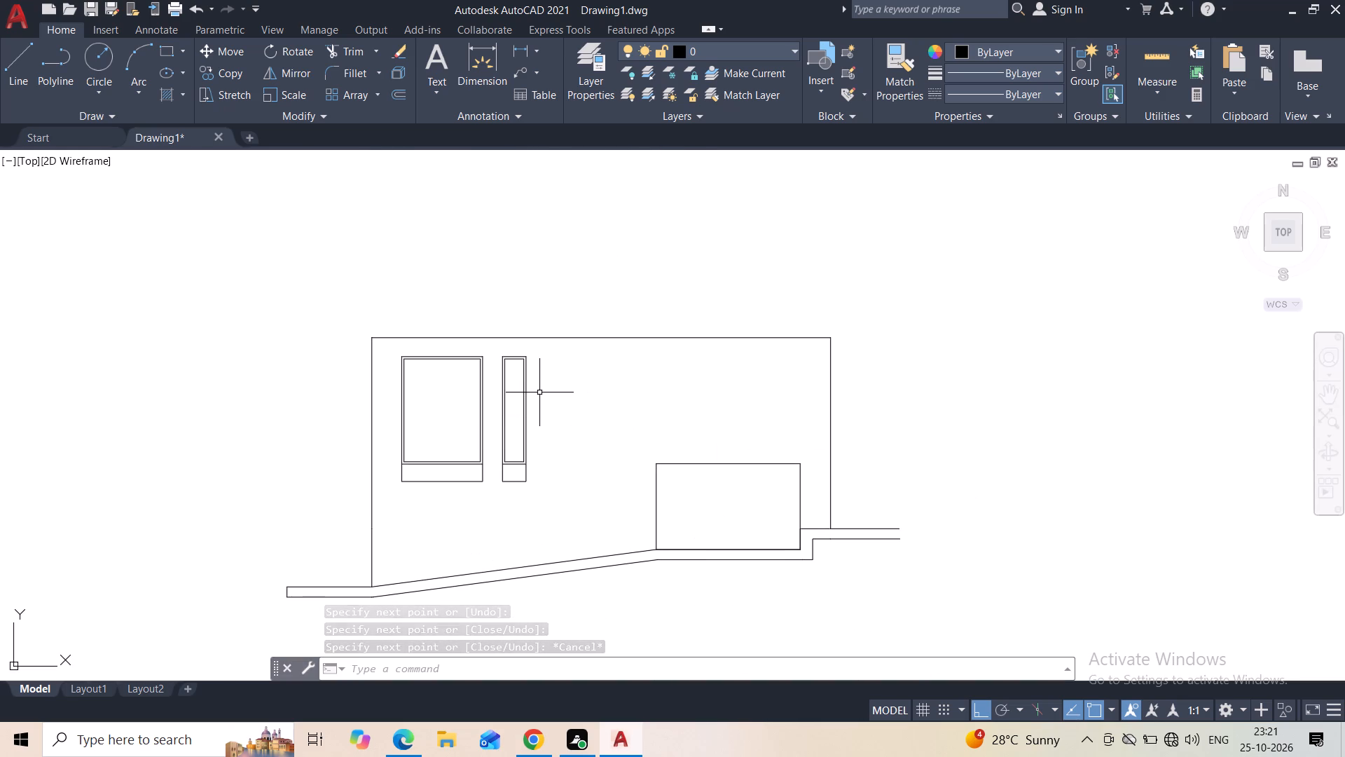
middle_drag(539, 393, 511, 325)
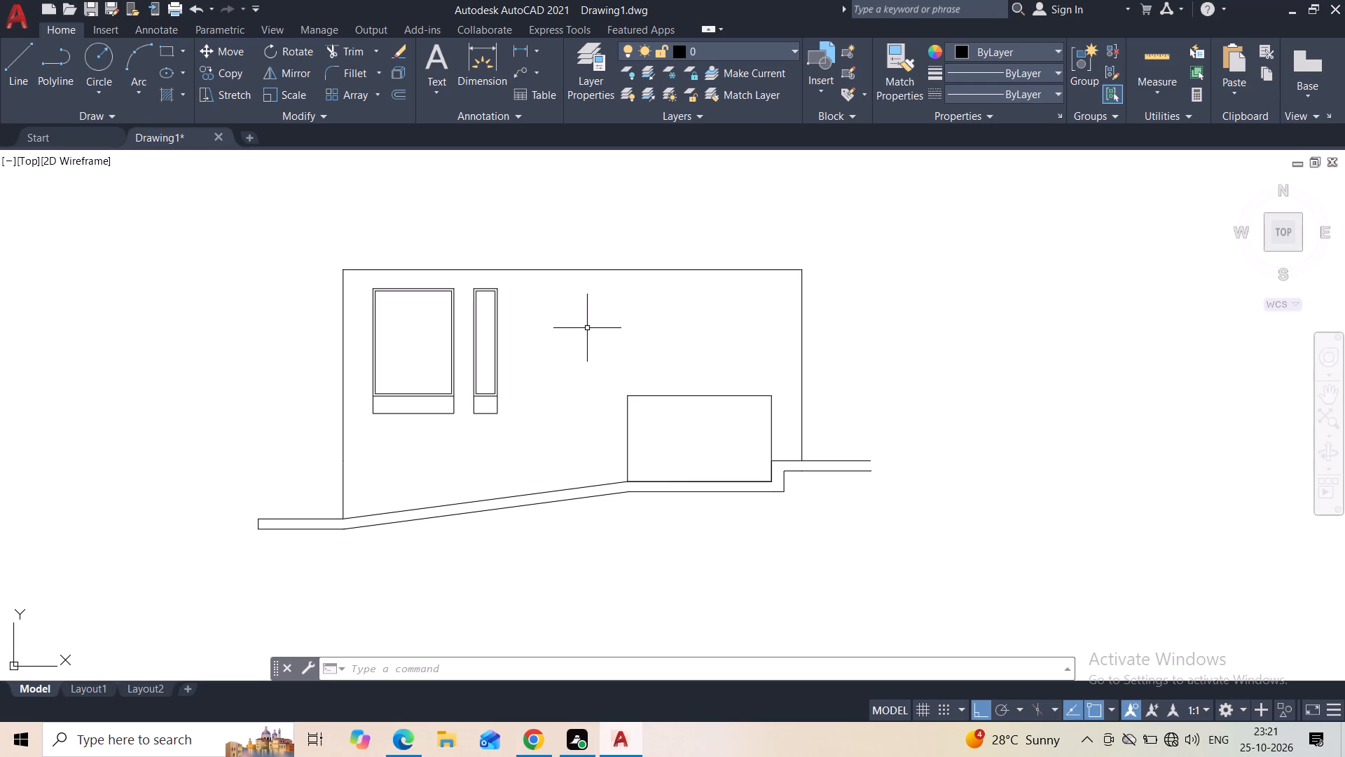
click(165, 53)
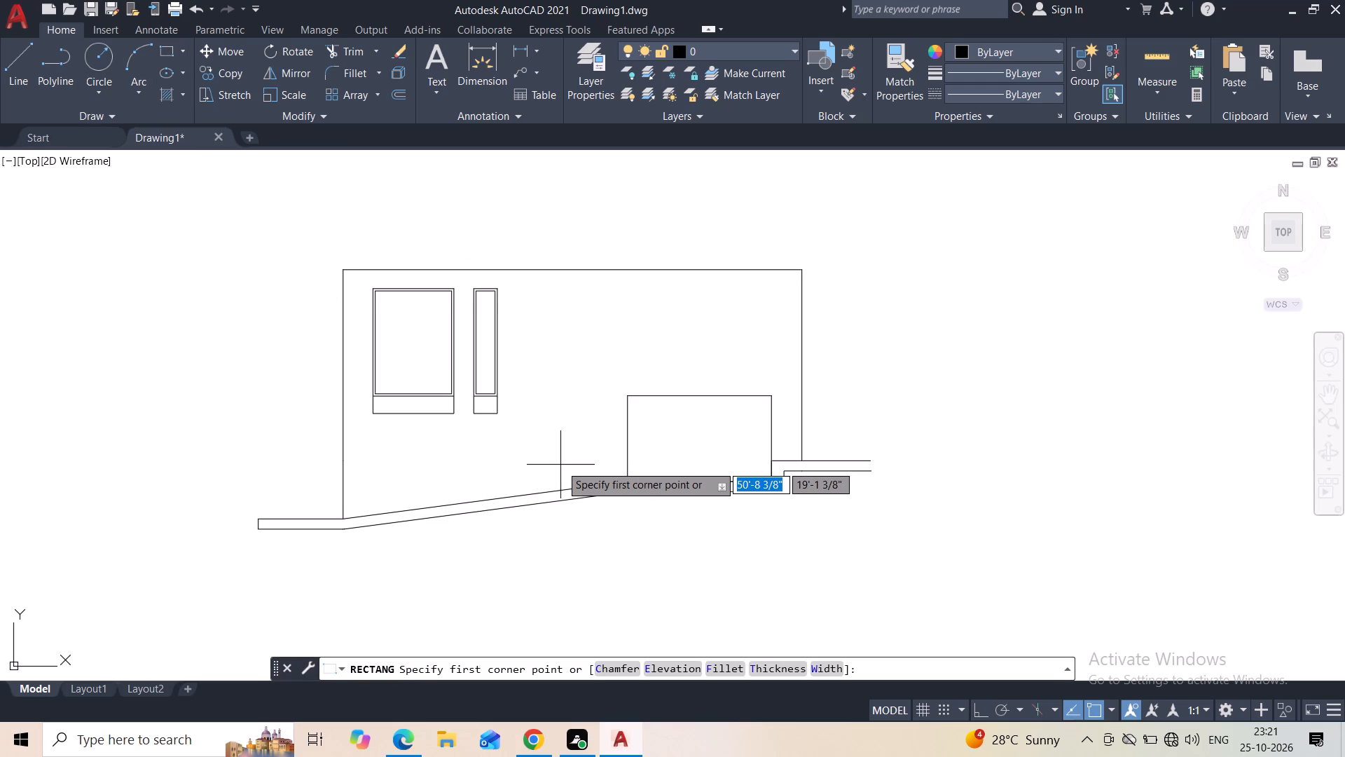
key(Escape)
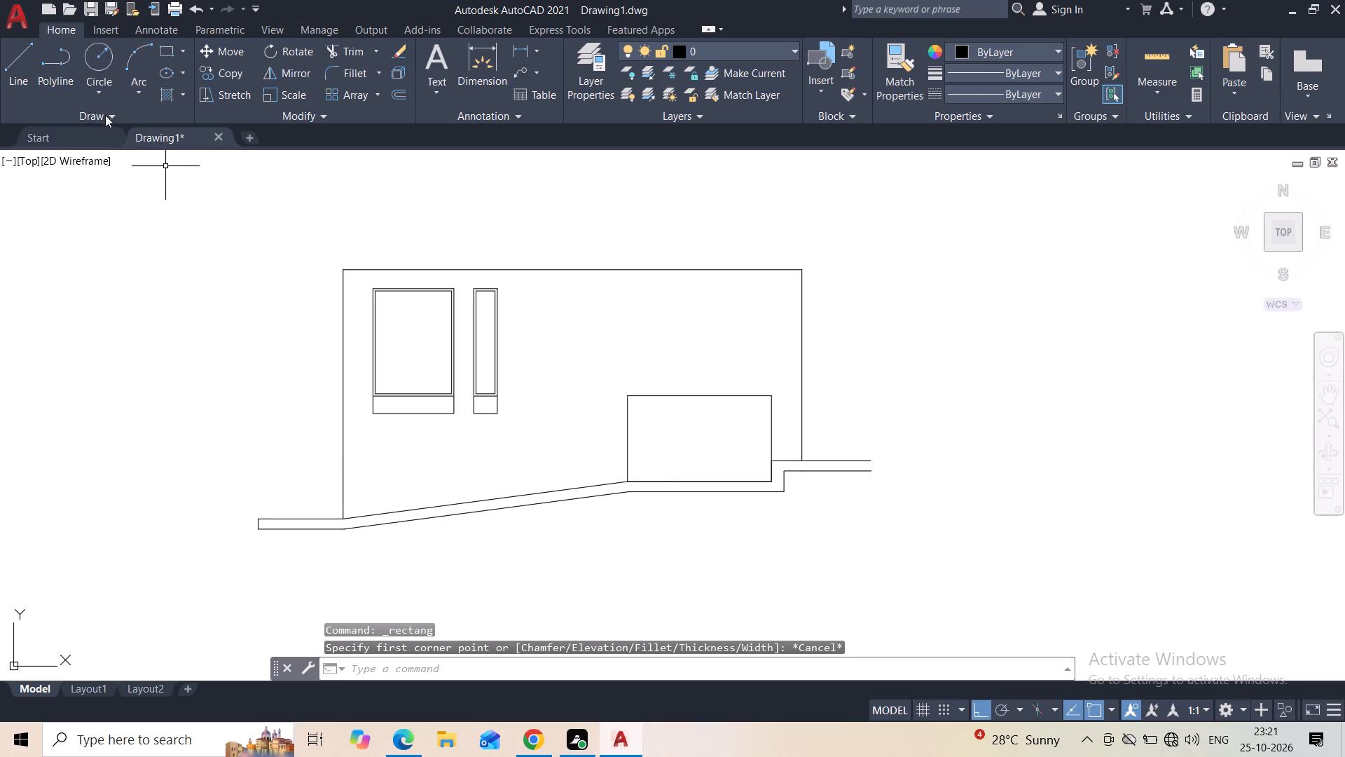
click(17, 74)
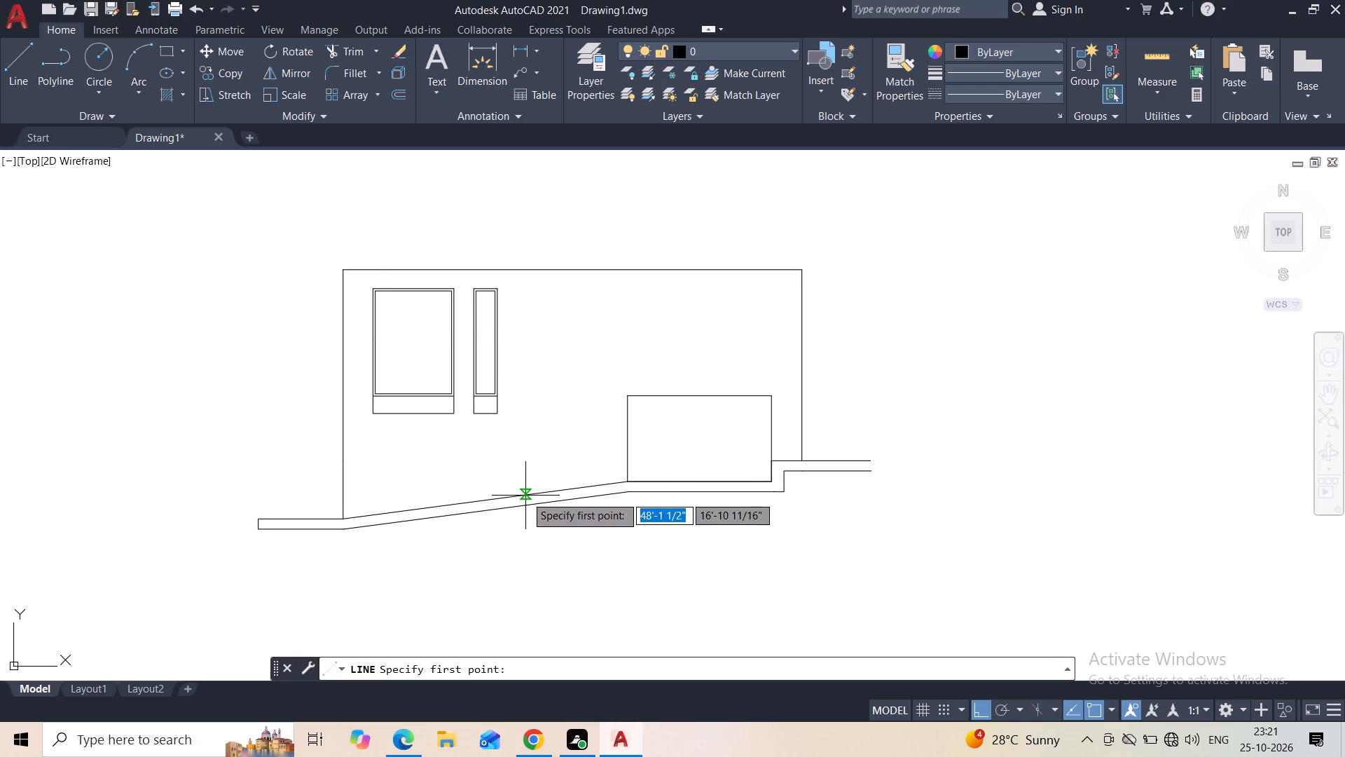
click(527, 496)
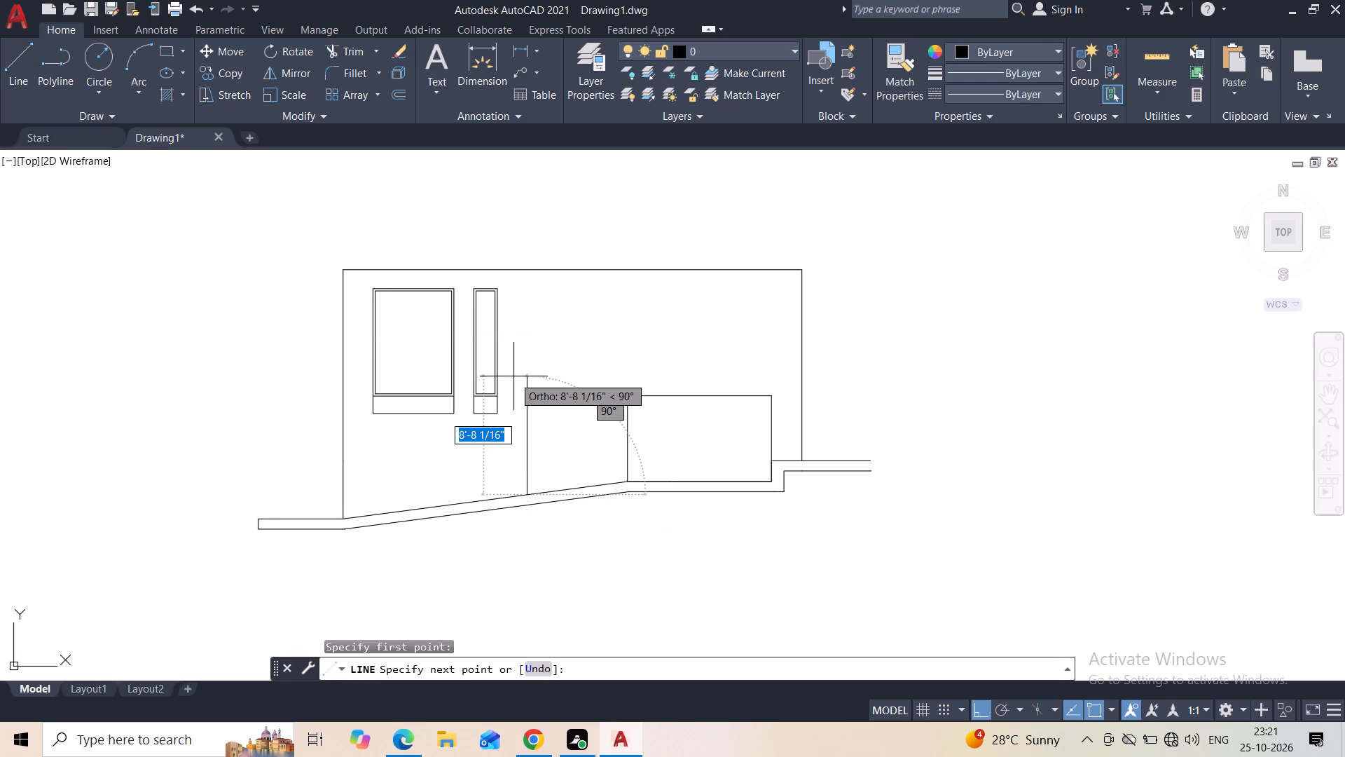
click(509, 340)
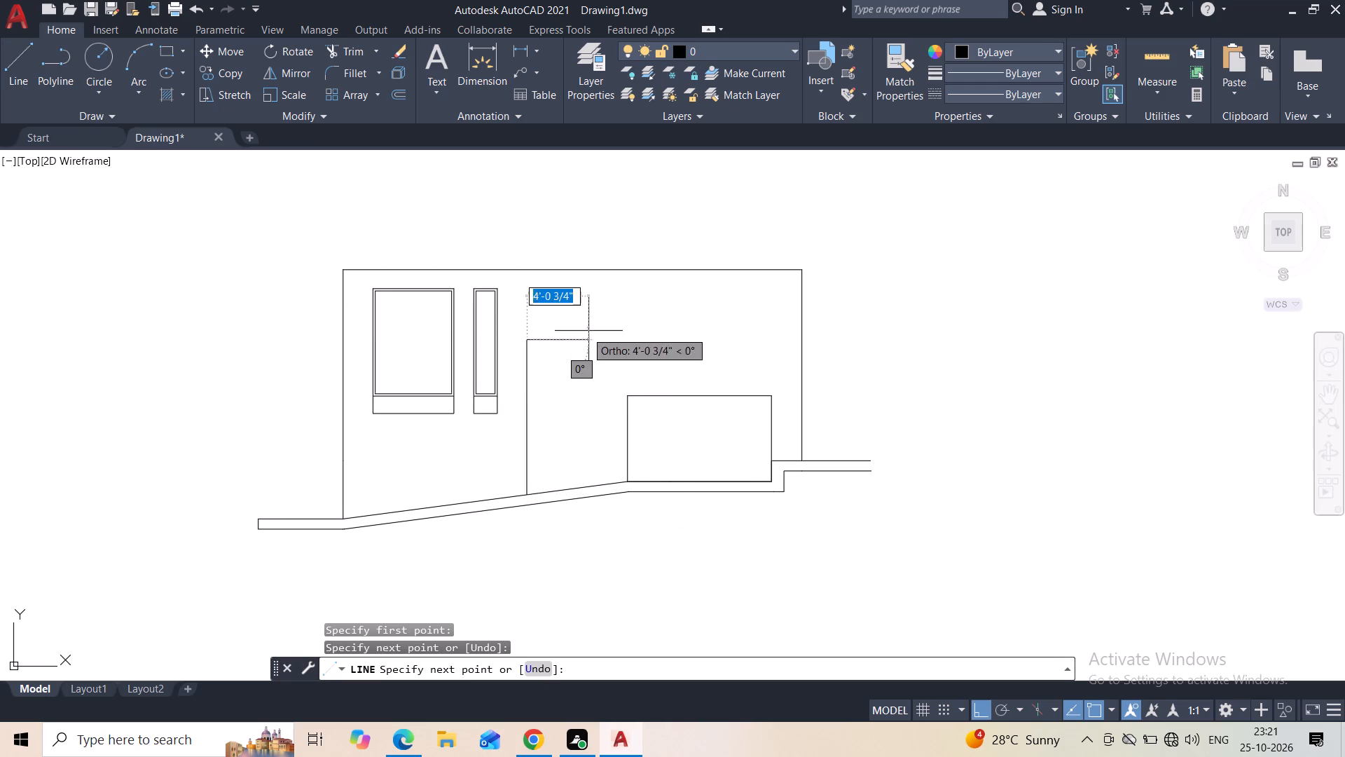
click(609, 334)
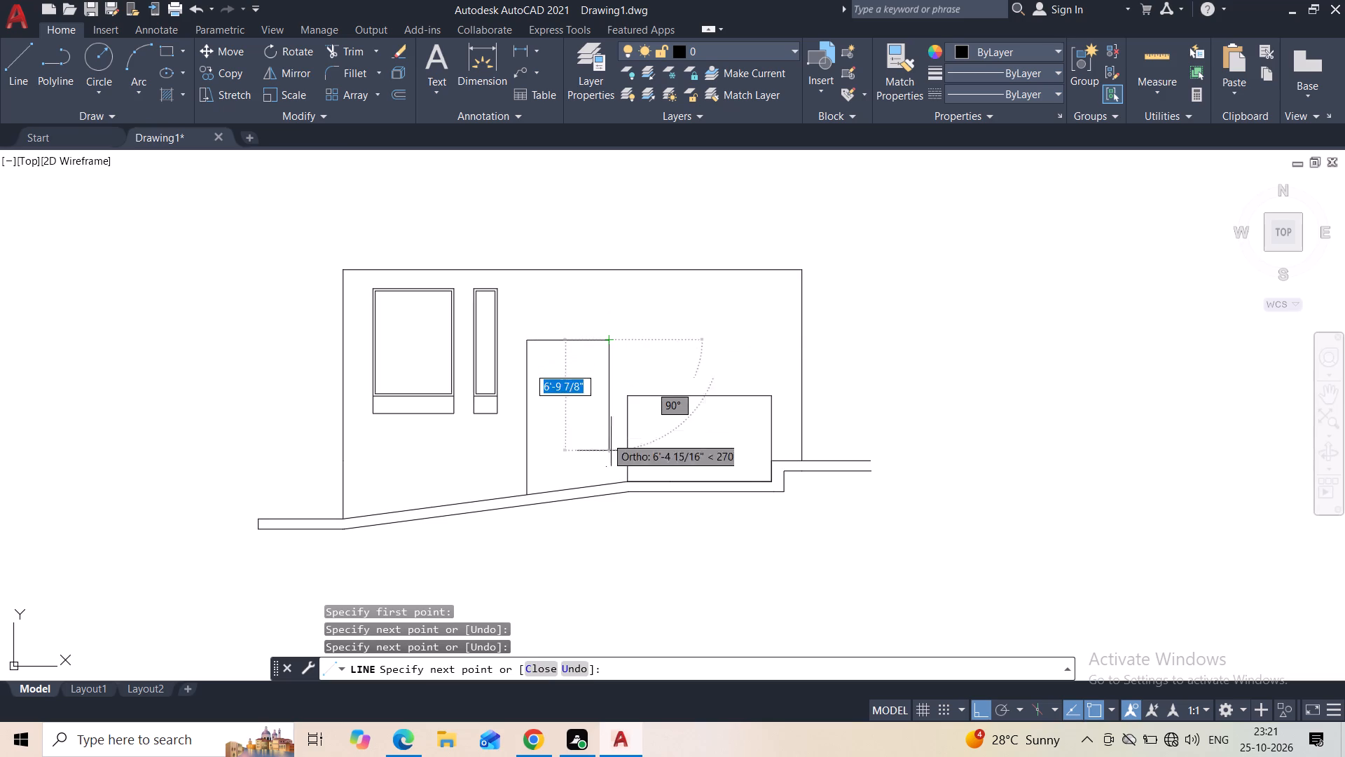
click(607, 478)
key(Escape)
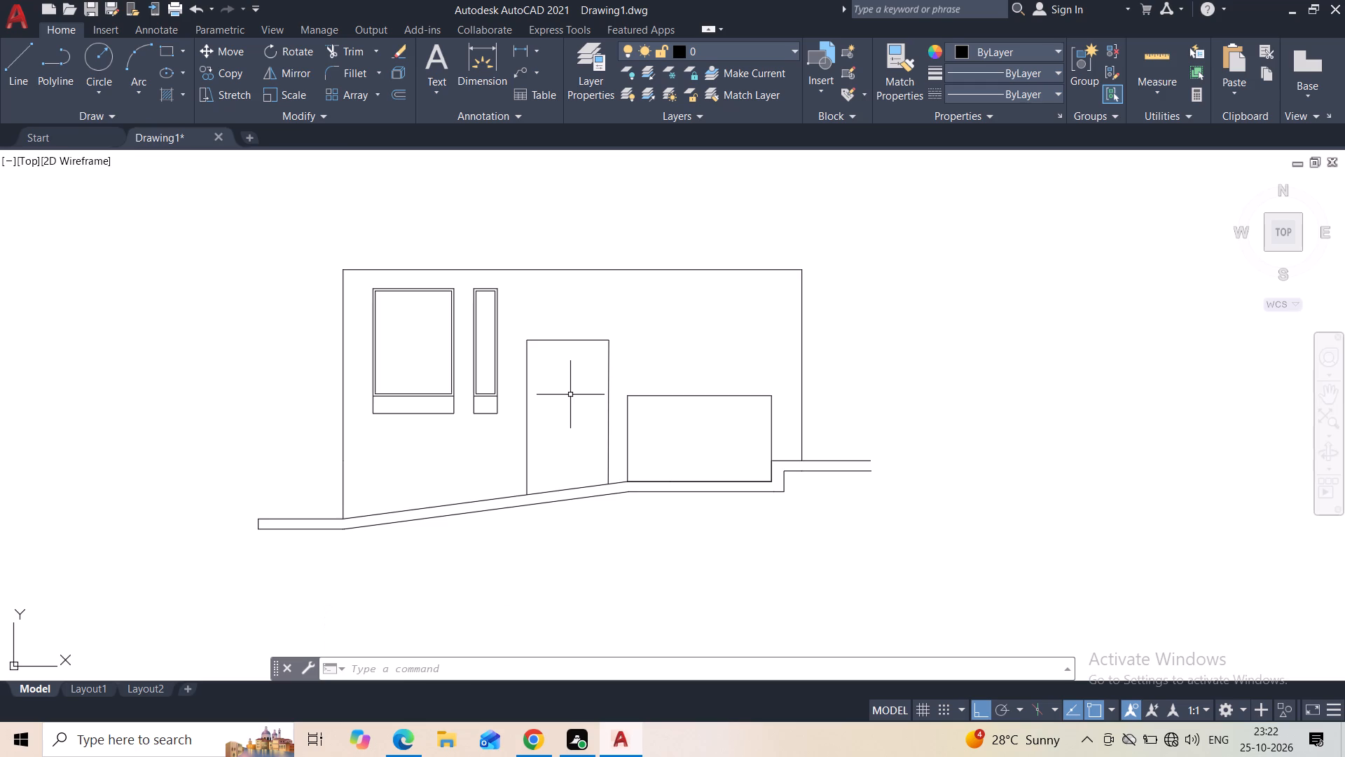
Move the three lines of the flat base end at the low side horizontally outward, a short distance away from the sloped band.
scroll(449, 482, up, 1)
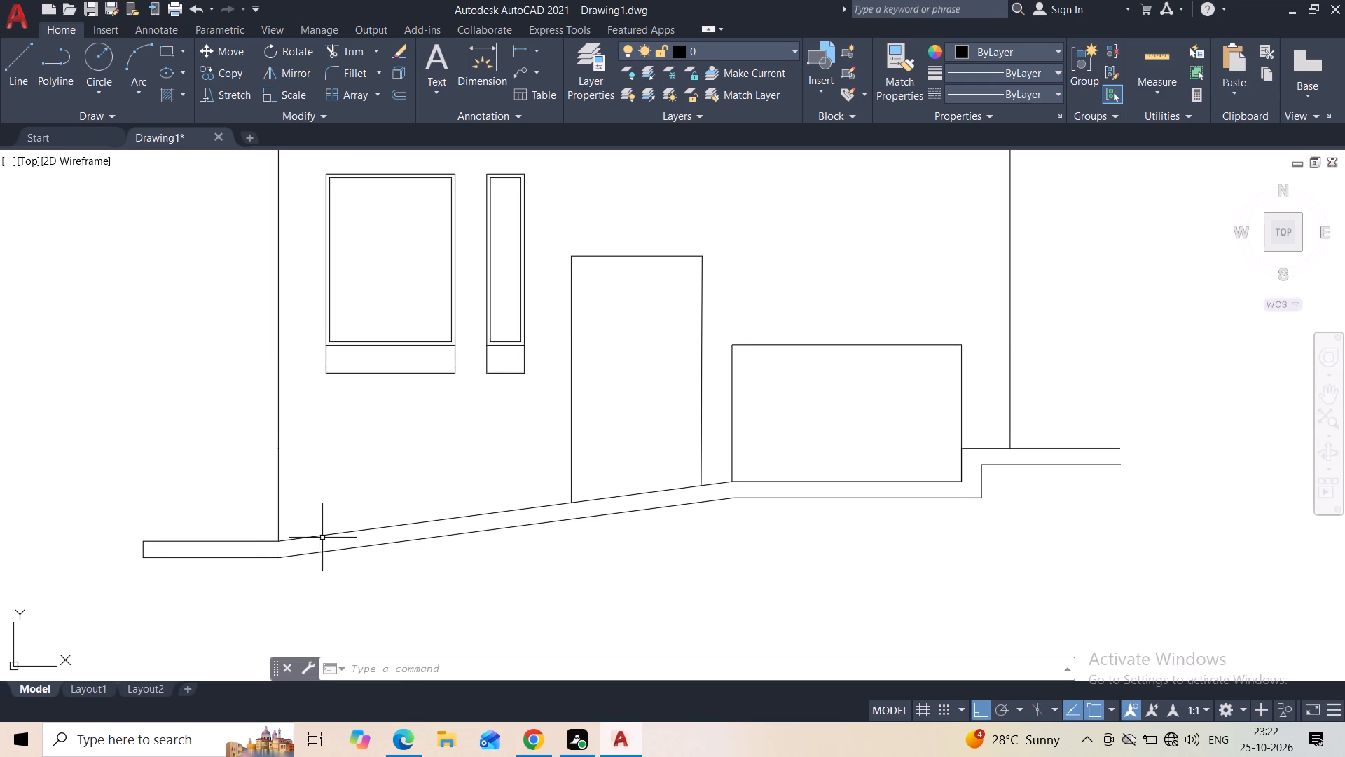
click(254, 537)
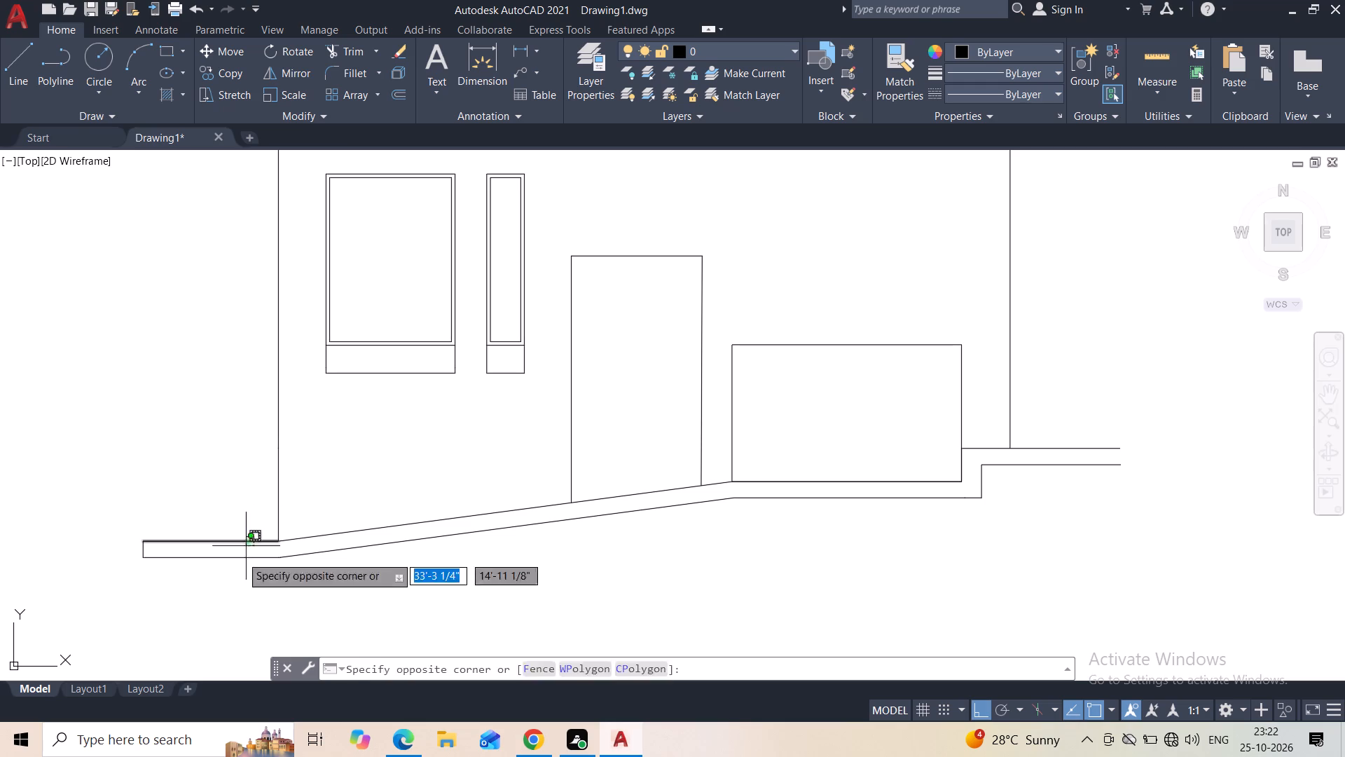
click(232, 577)
click(151, 552)
click(122, 550)
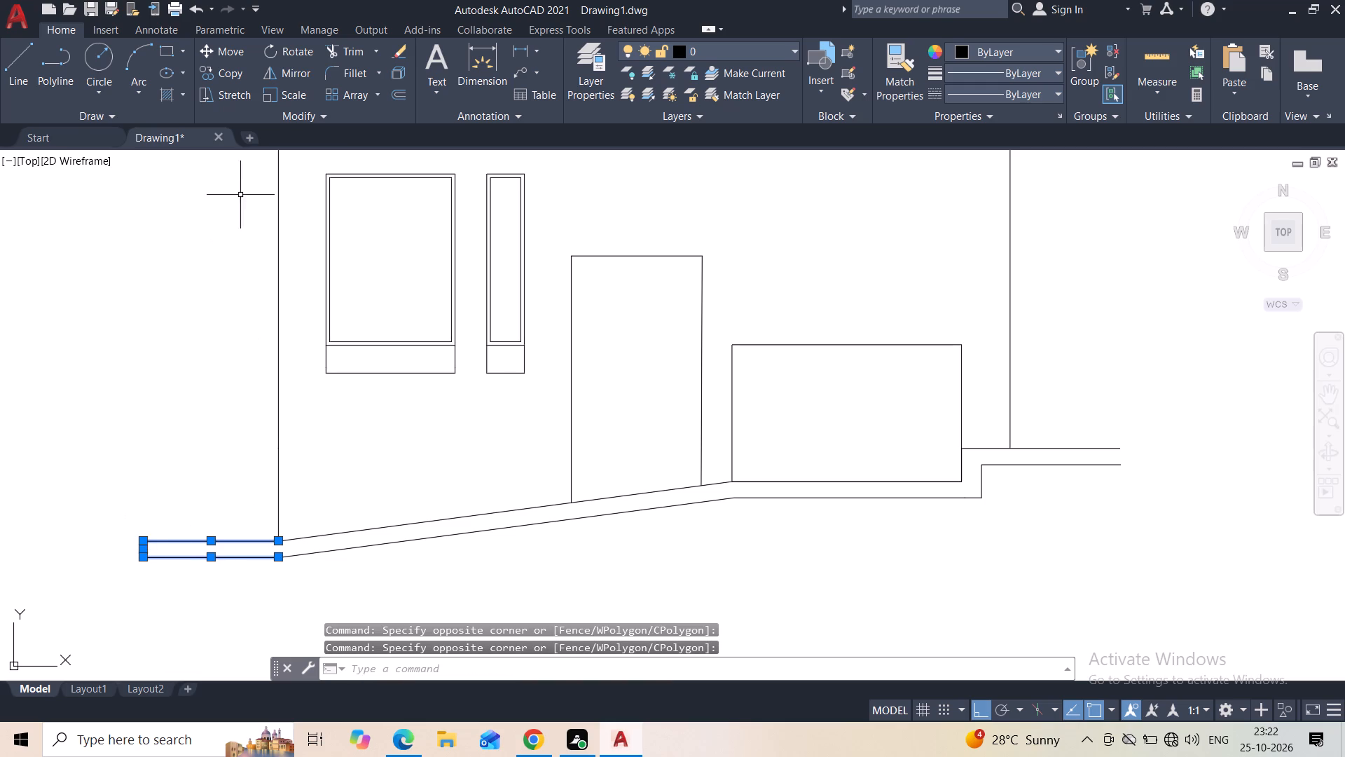
click(225, 53)
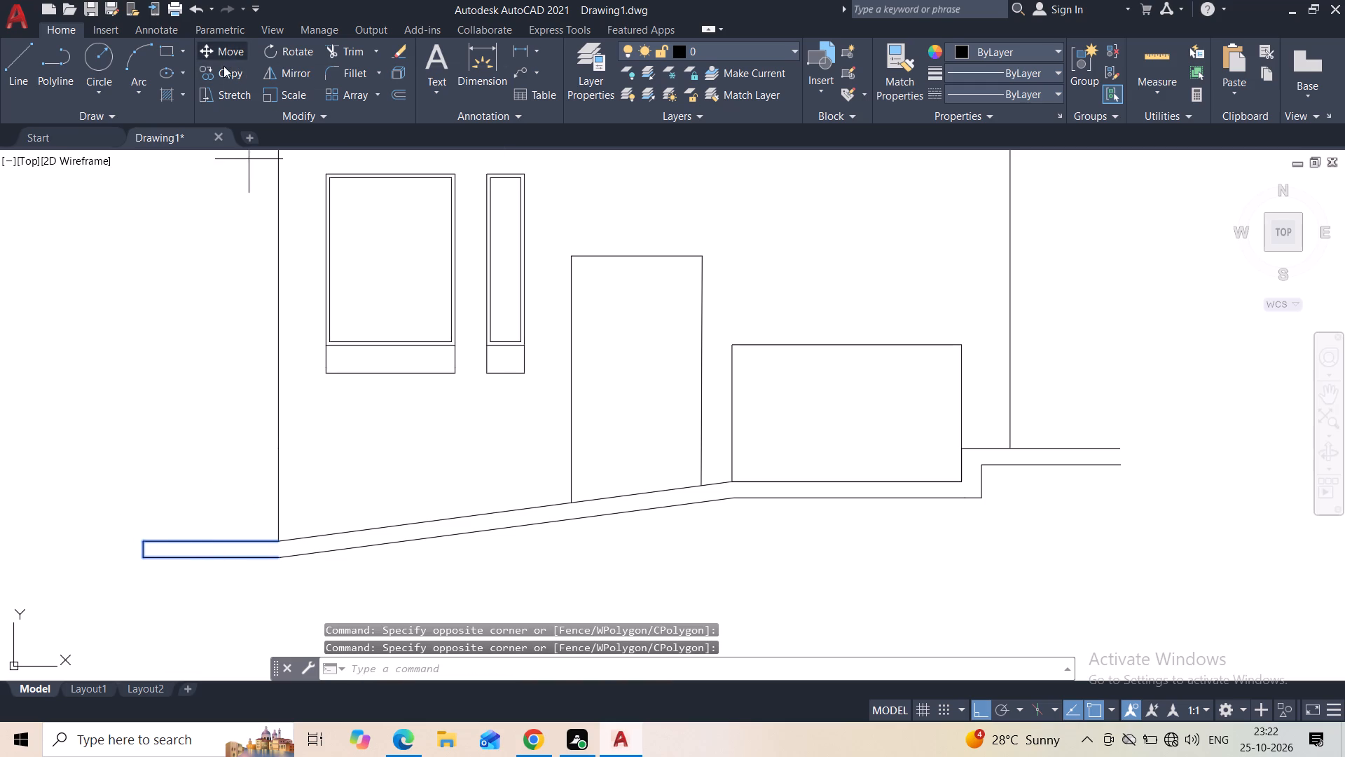
click(280, 558)
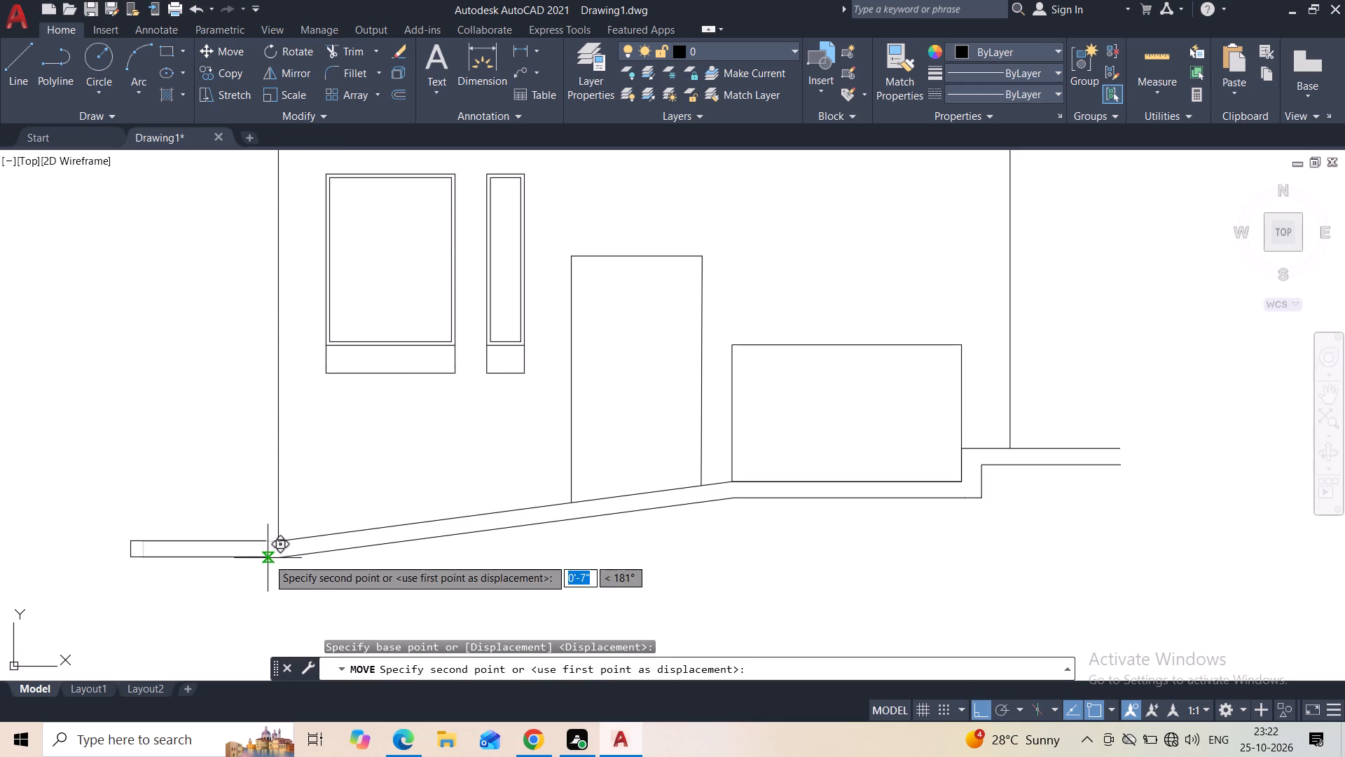
click(227, 563)
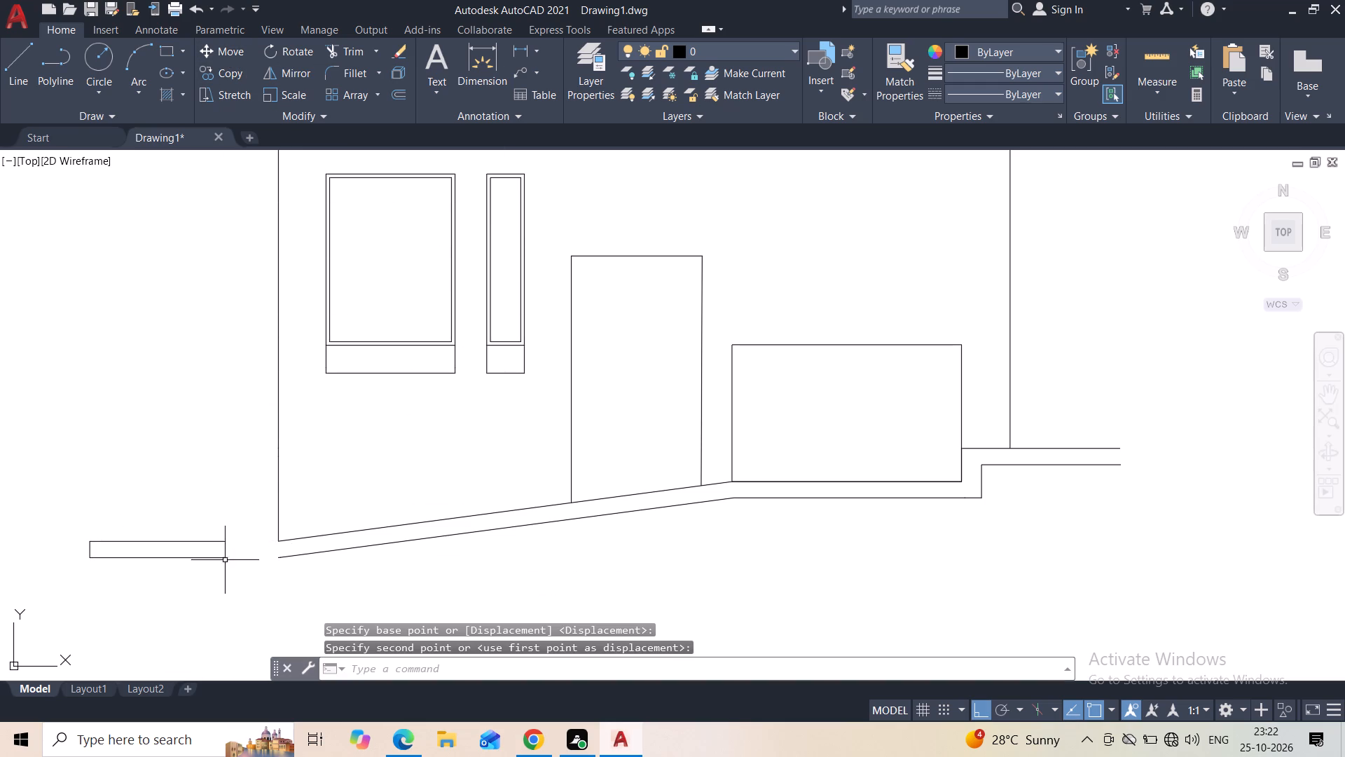
Move both segments of the elevation's left wall line outward to the inner top end of the shifted base piece.
click(298, 456)
click(245, 470)
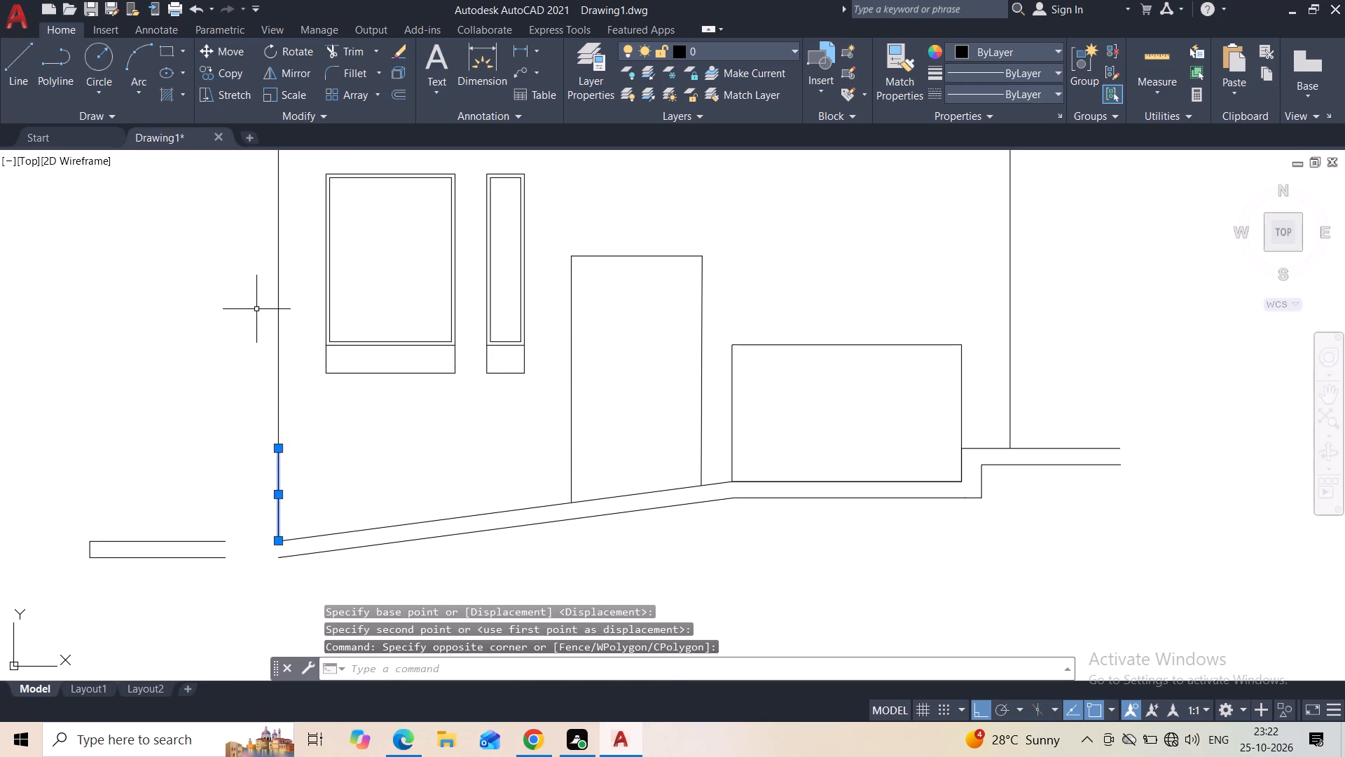
click(300, 310)
click(247, 321)
scroll(242, 322, down, 1)
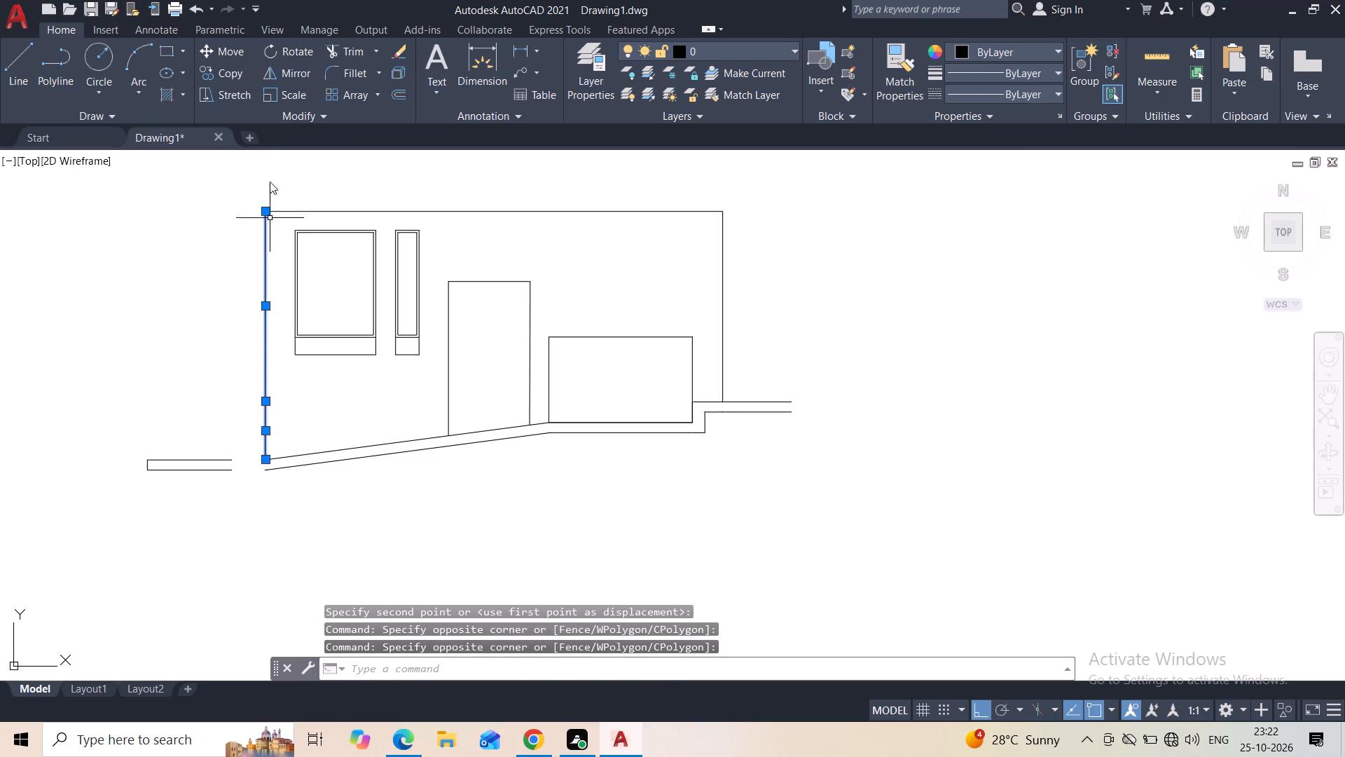
click(205, 55)
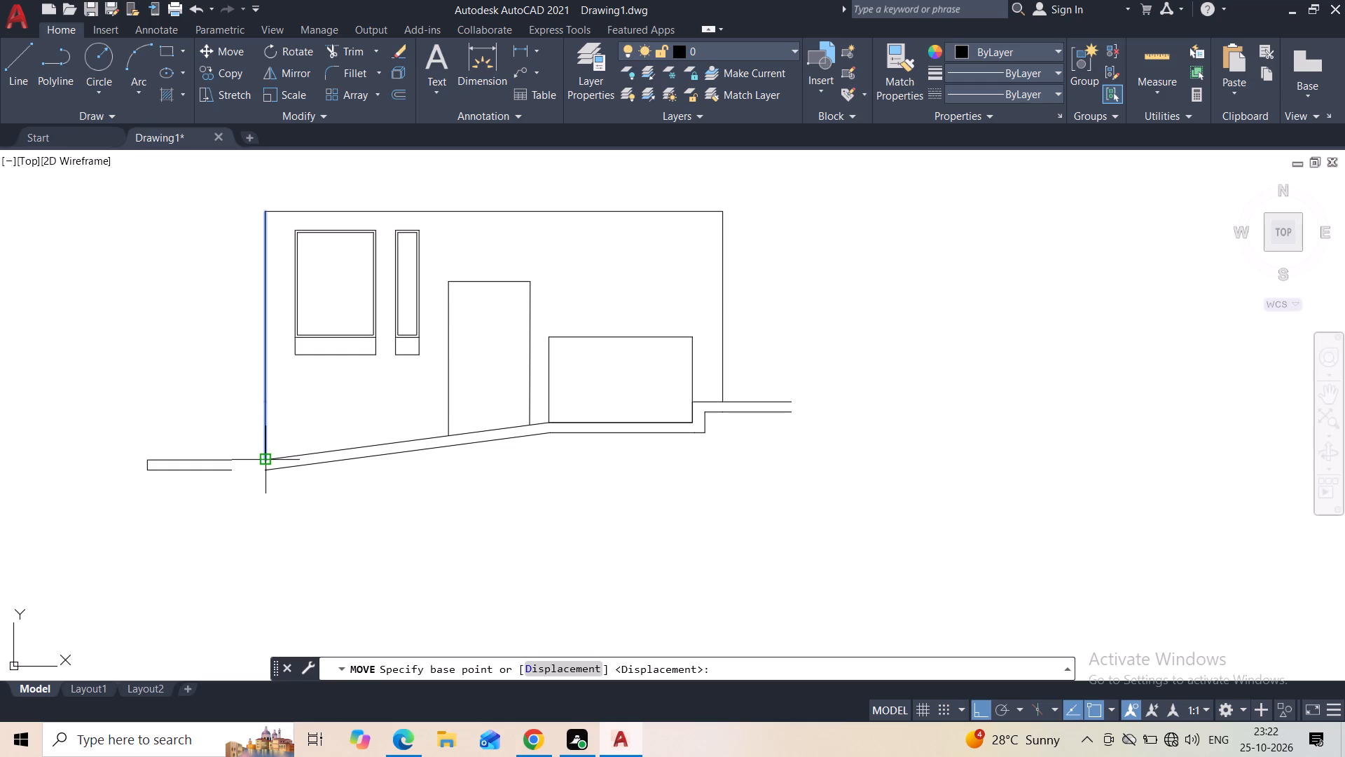
click(264, 463)
click(229, 461)
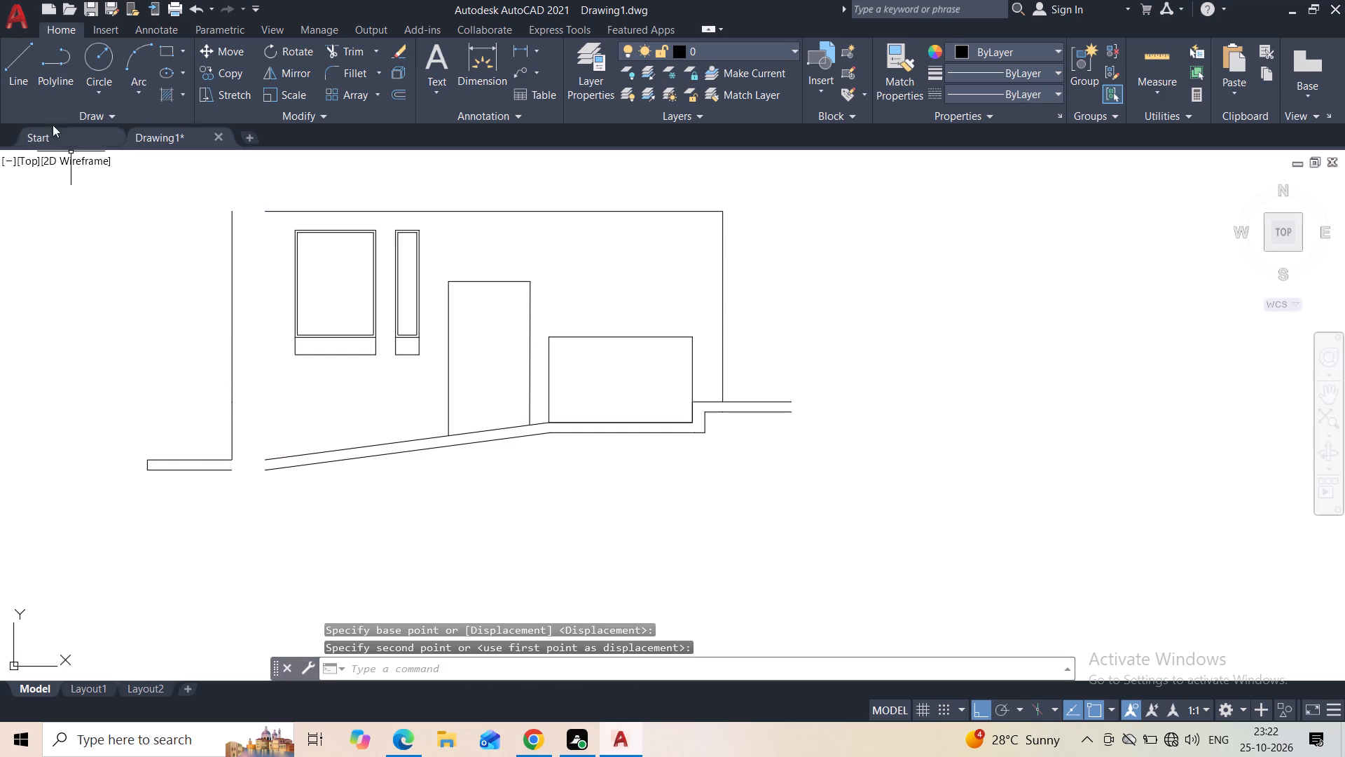
With Ortho off, draw lines joining the top edge of the shifted base piece to the start of the slope's upper line.
click(26, 75)
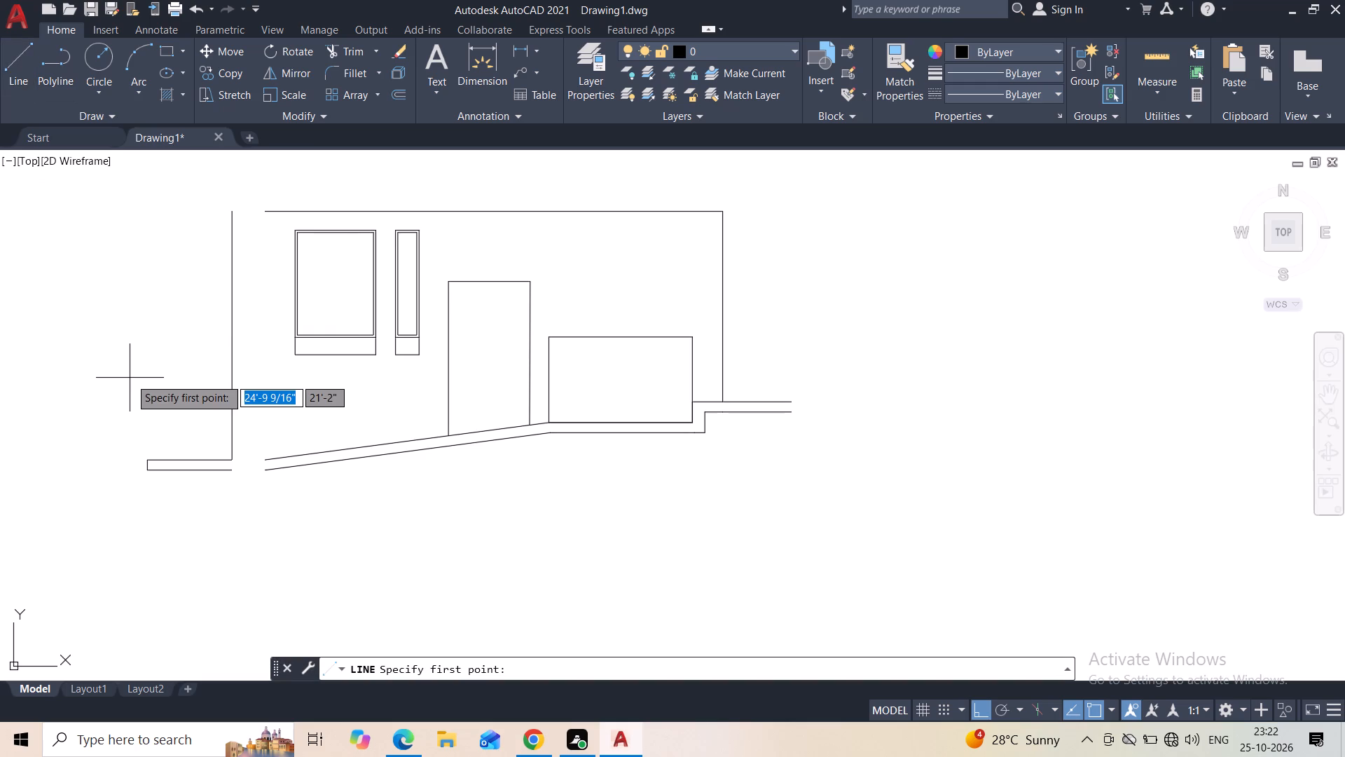
key(F8)
scroll(226, 443, up, 2)
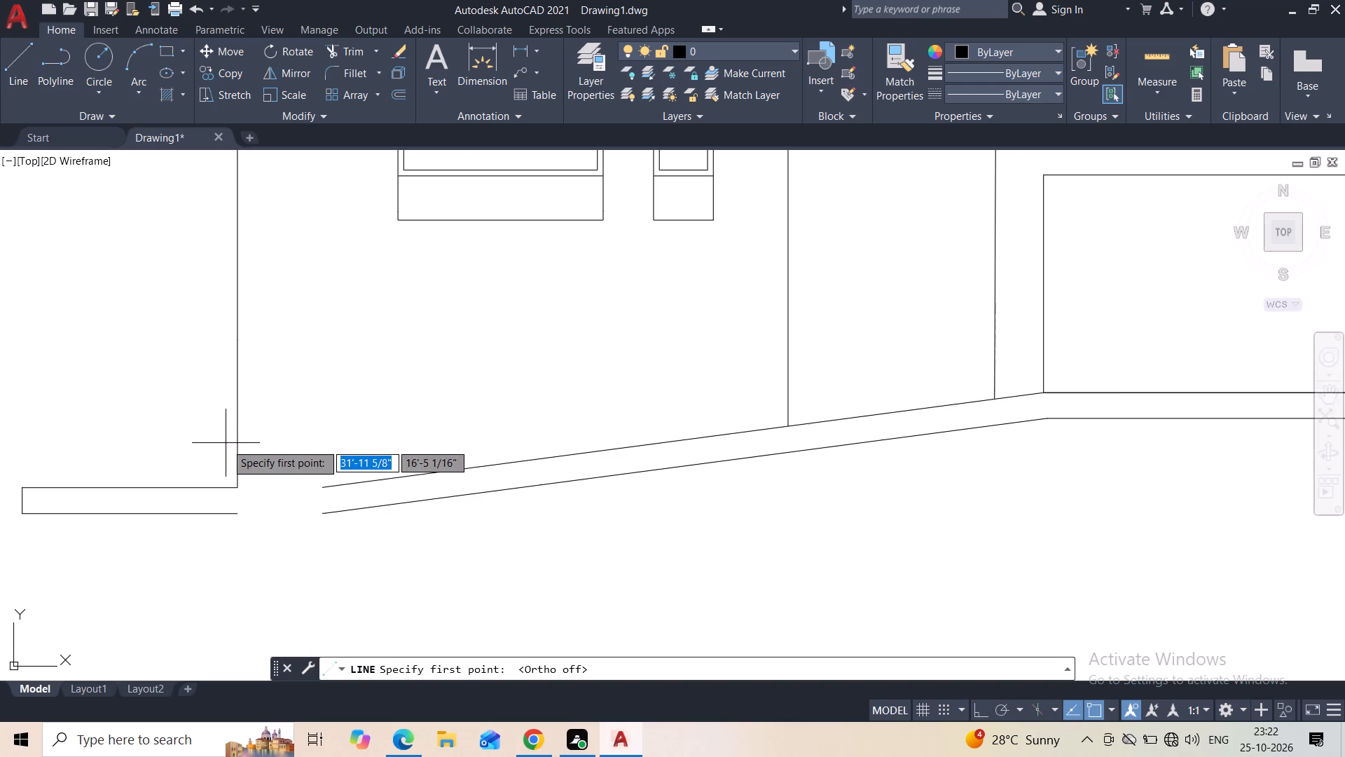
scroll(228, 458, up, 2)
click(249, 540)
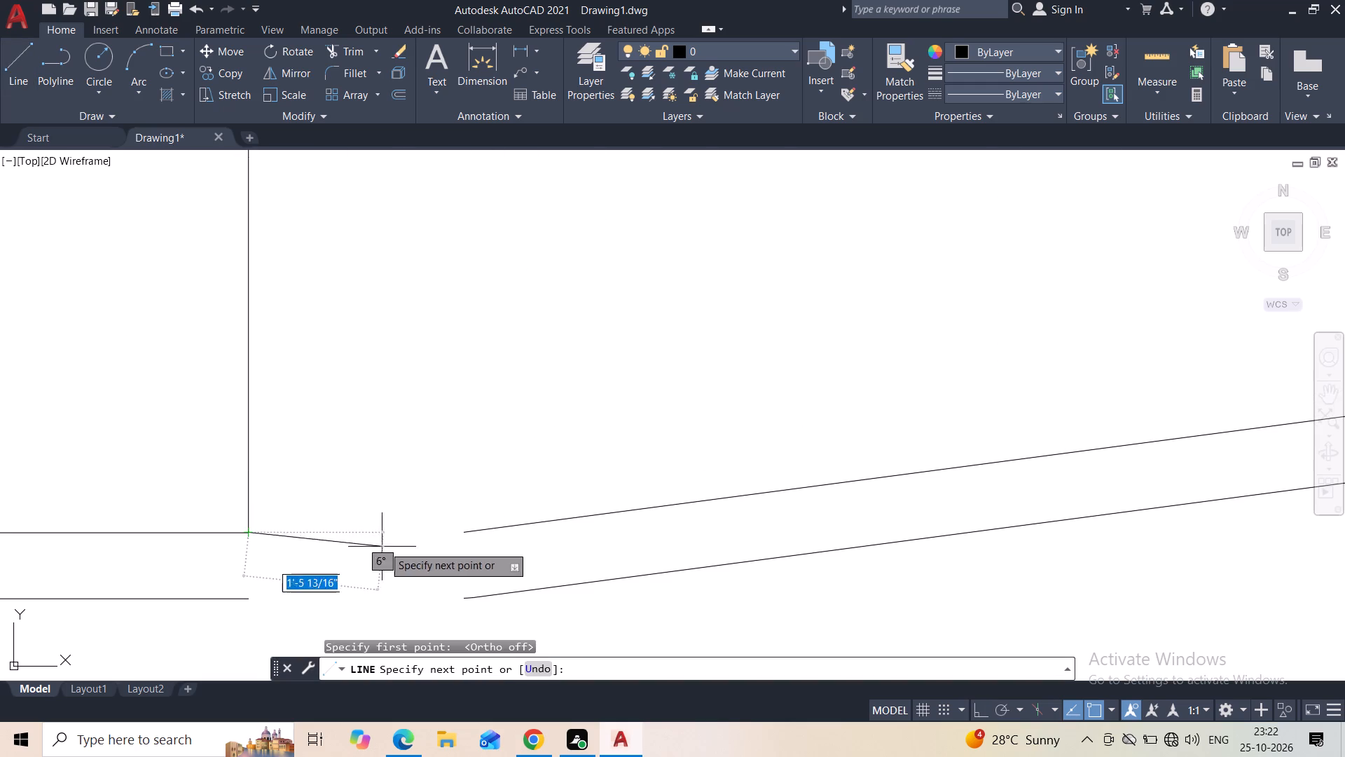
click(464, 535)
key(Escape)
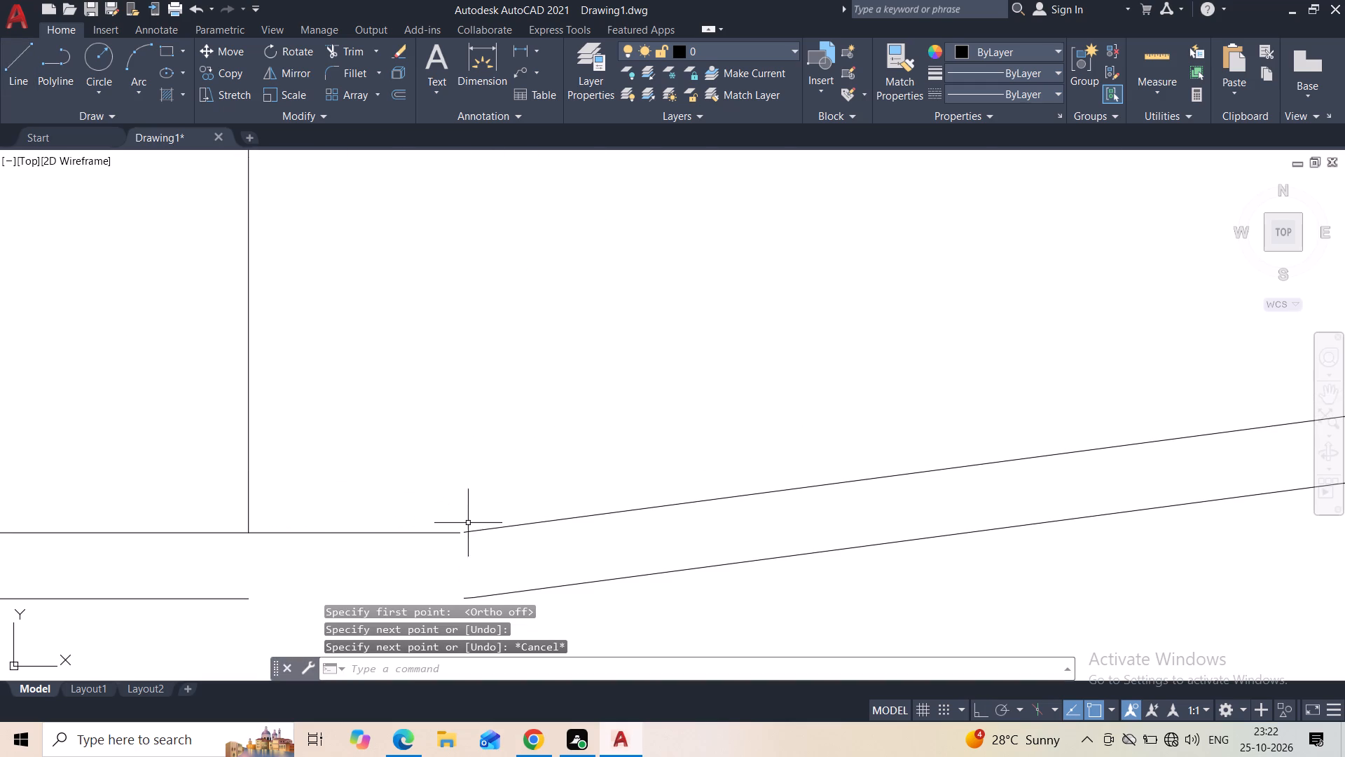
scroll(461, 535, up, 3)
key(space)
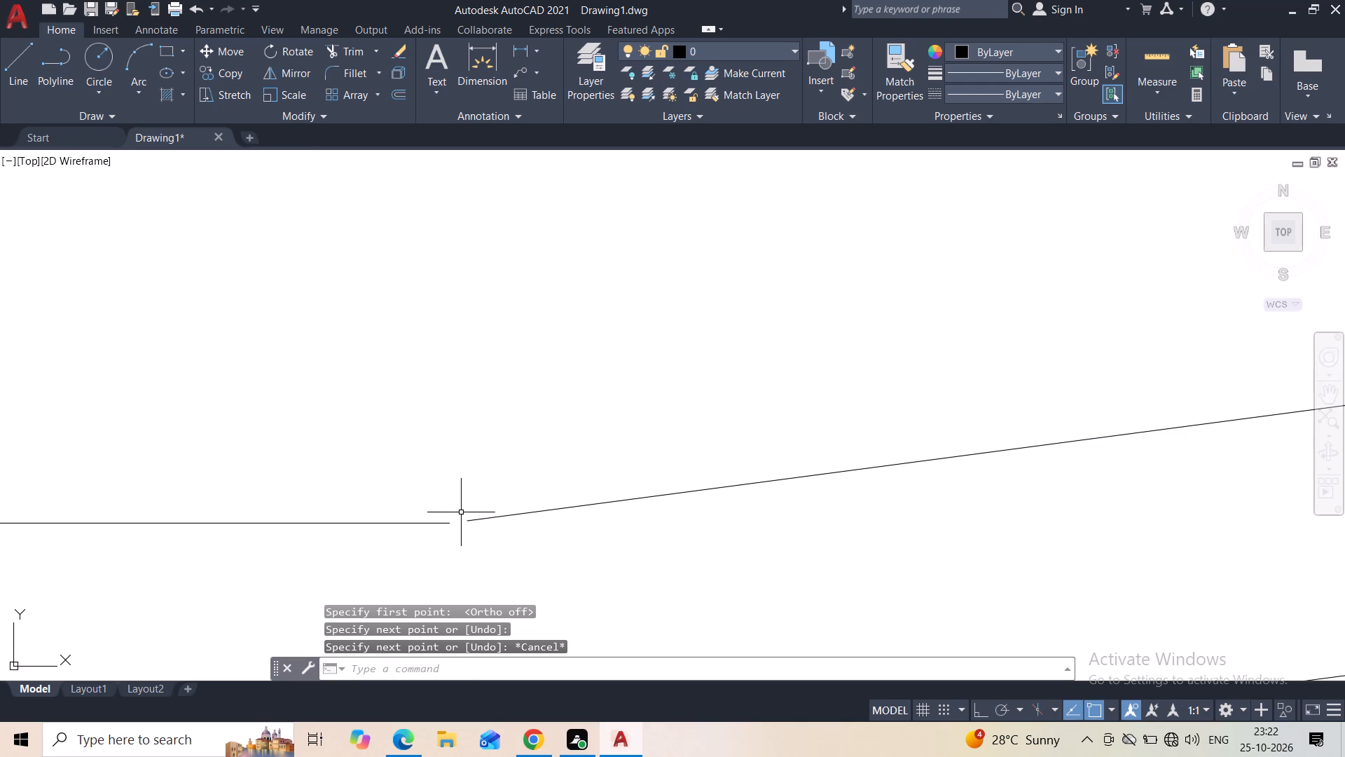
click(453, 527)
click(465, 526)
key(Escape)
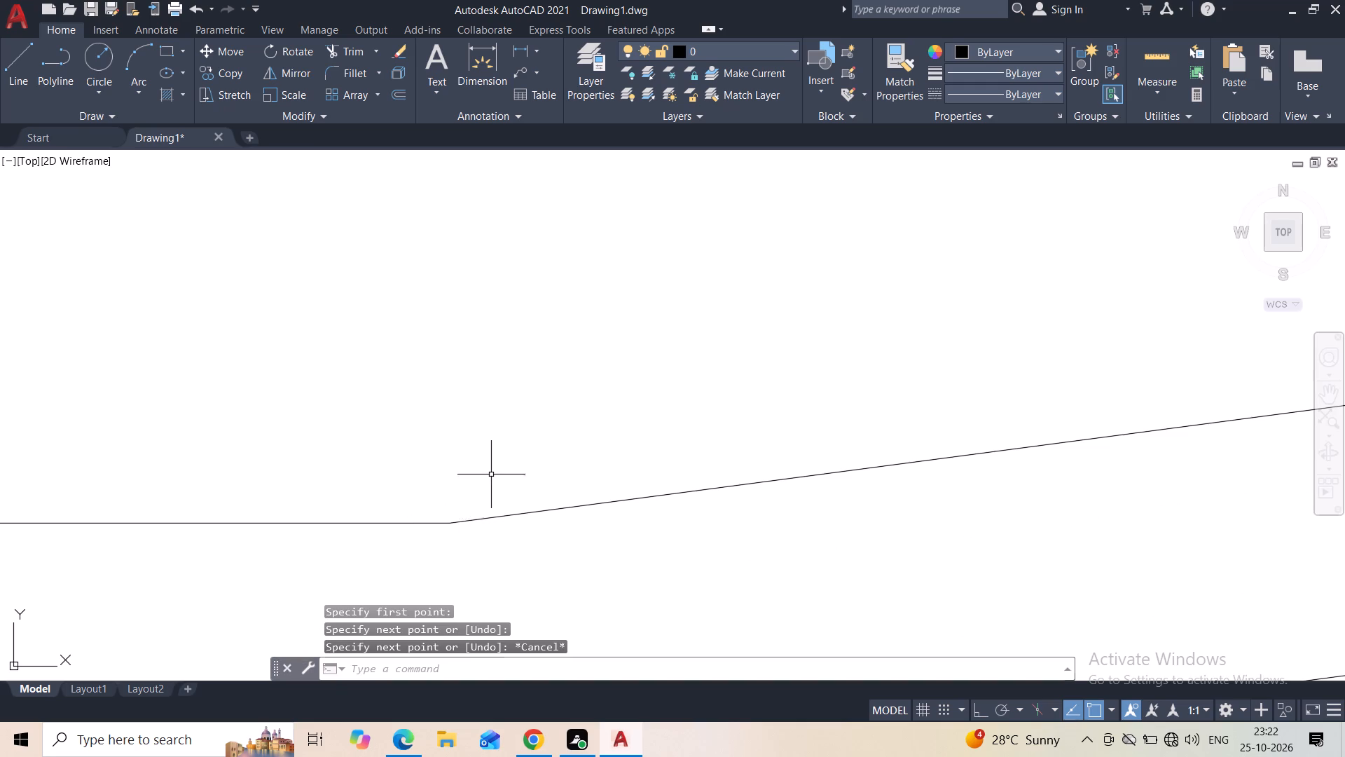
scroll(492, 464, down, 4)
scroll(508, 532, down, 2)
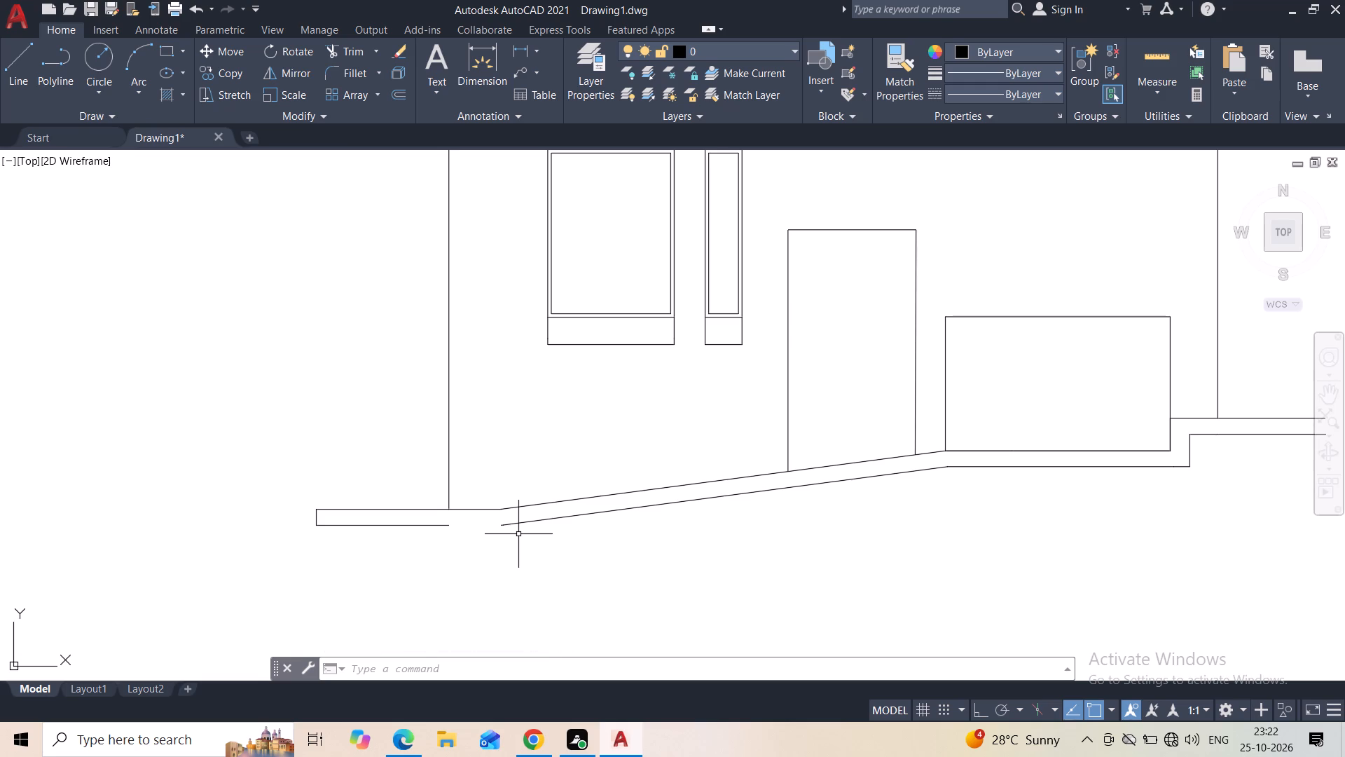
key(Escape)
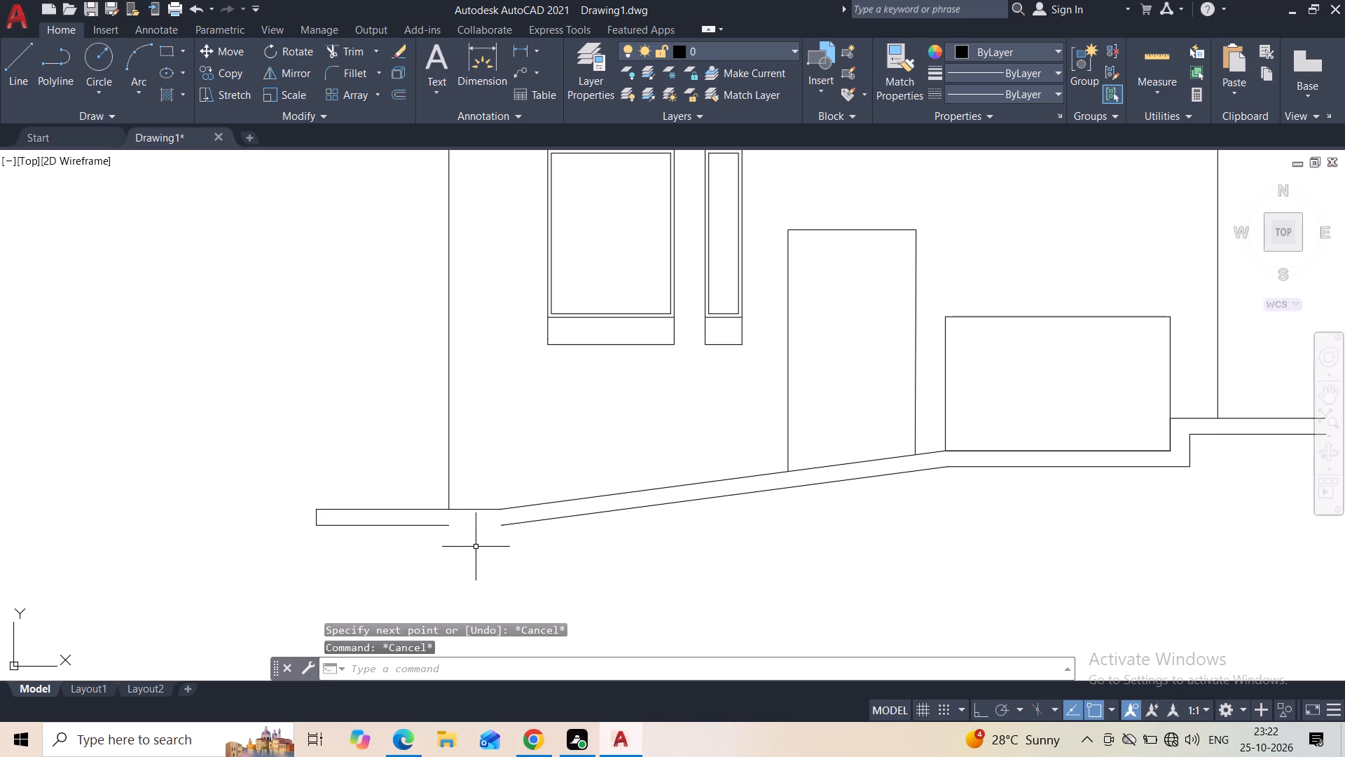
Erase the short horizontal line joining the shifted flat base piece to the start of the slope's upper line.
click(469, 504)
click(467, 515)
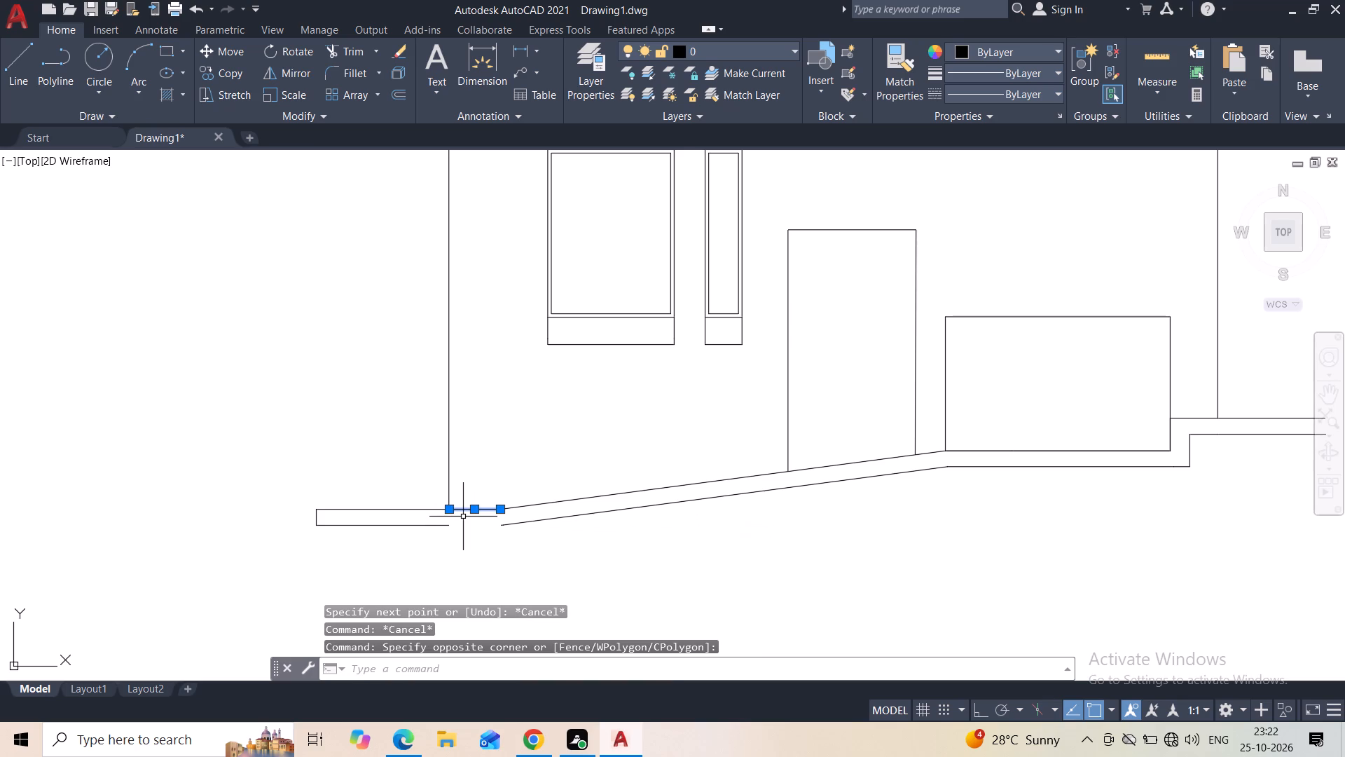
key(Delete)
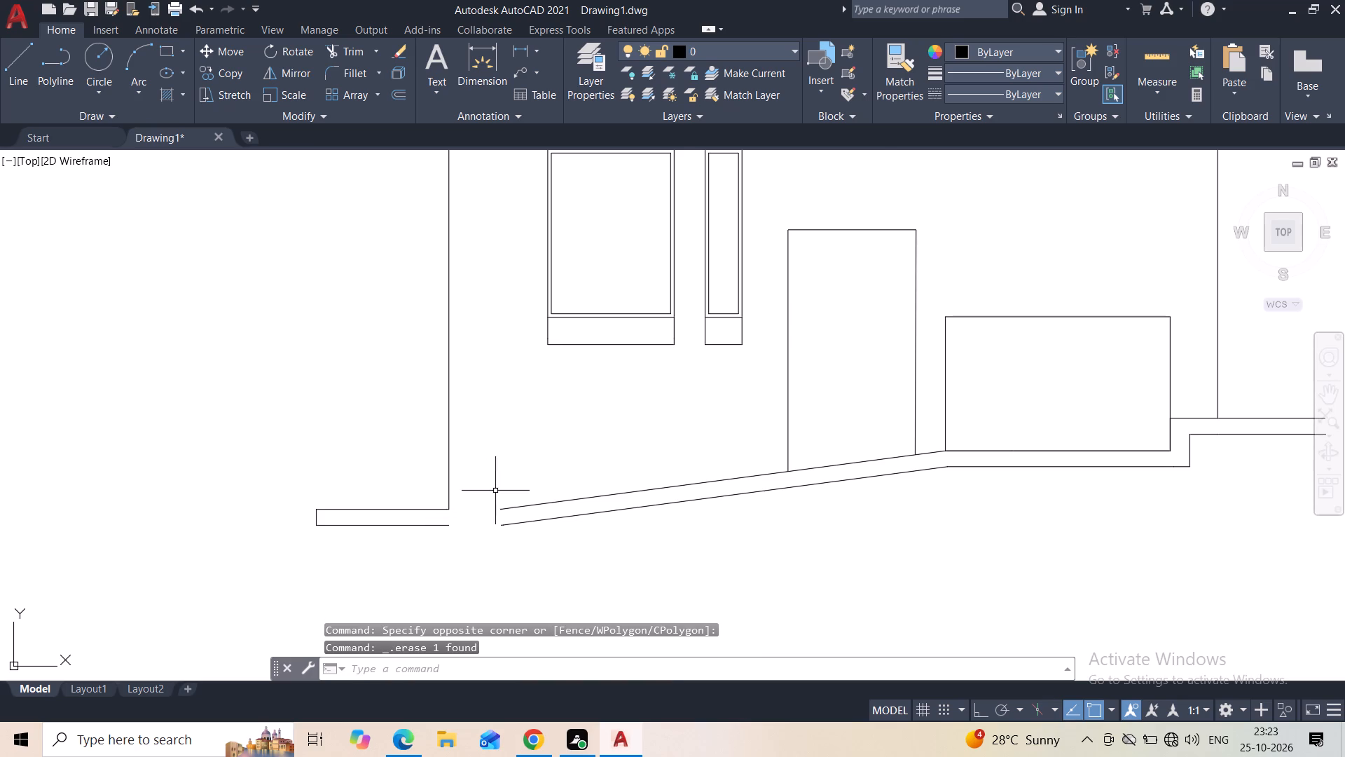
scroll(499, 511, up, 1)
middle_drag(487, 495, 457, 441)
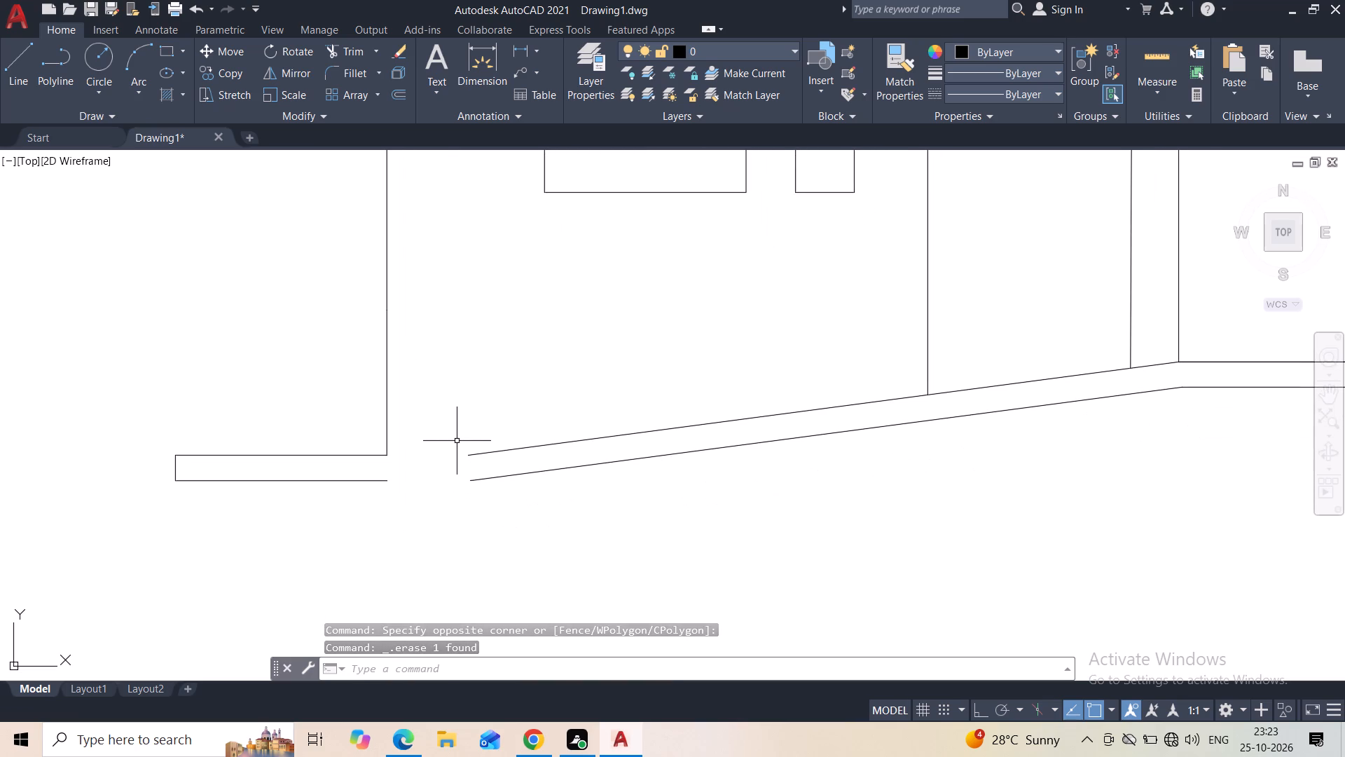
key(space)
key(Escape)
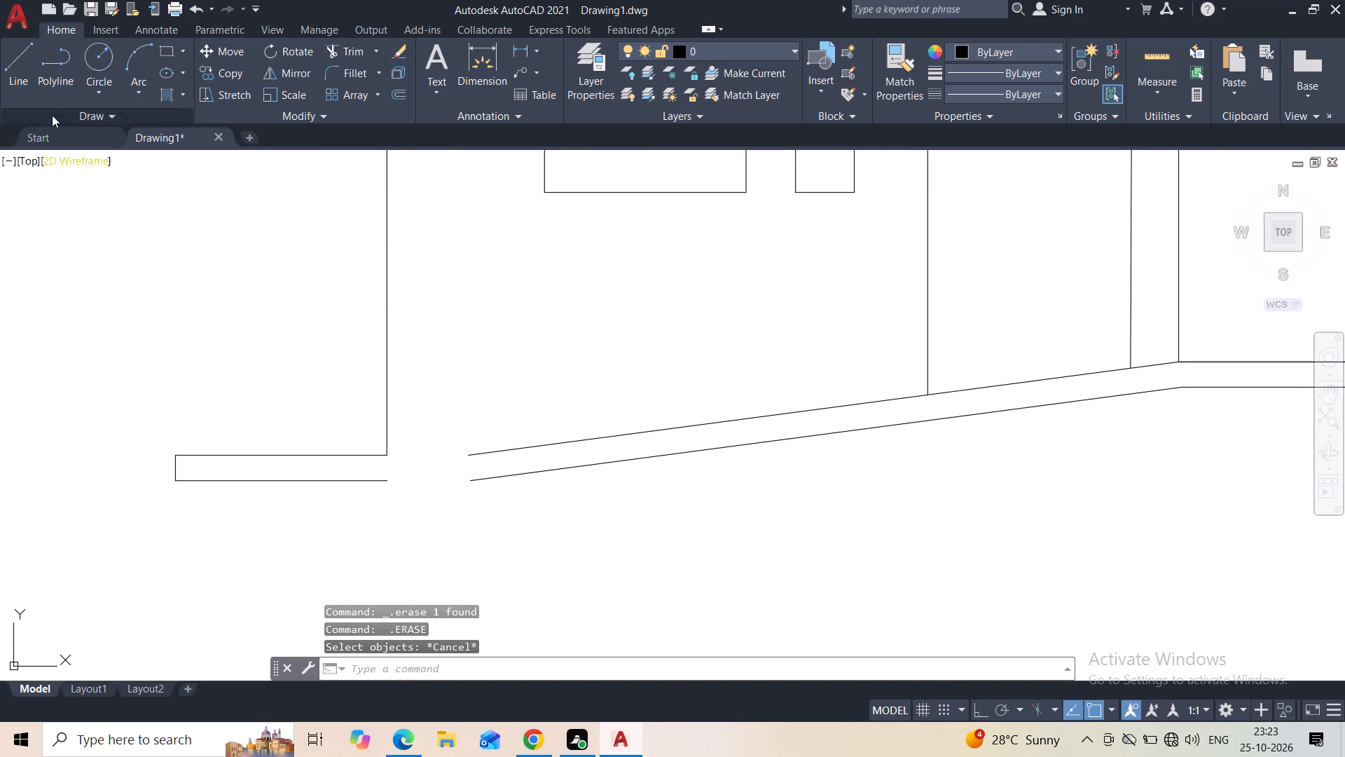
Draw a gently sloping line about 3'-4" long from the low end of the slope's upper line outward past the wall line.
click(18, 55)
scroll(363, 462, up, 2)
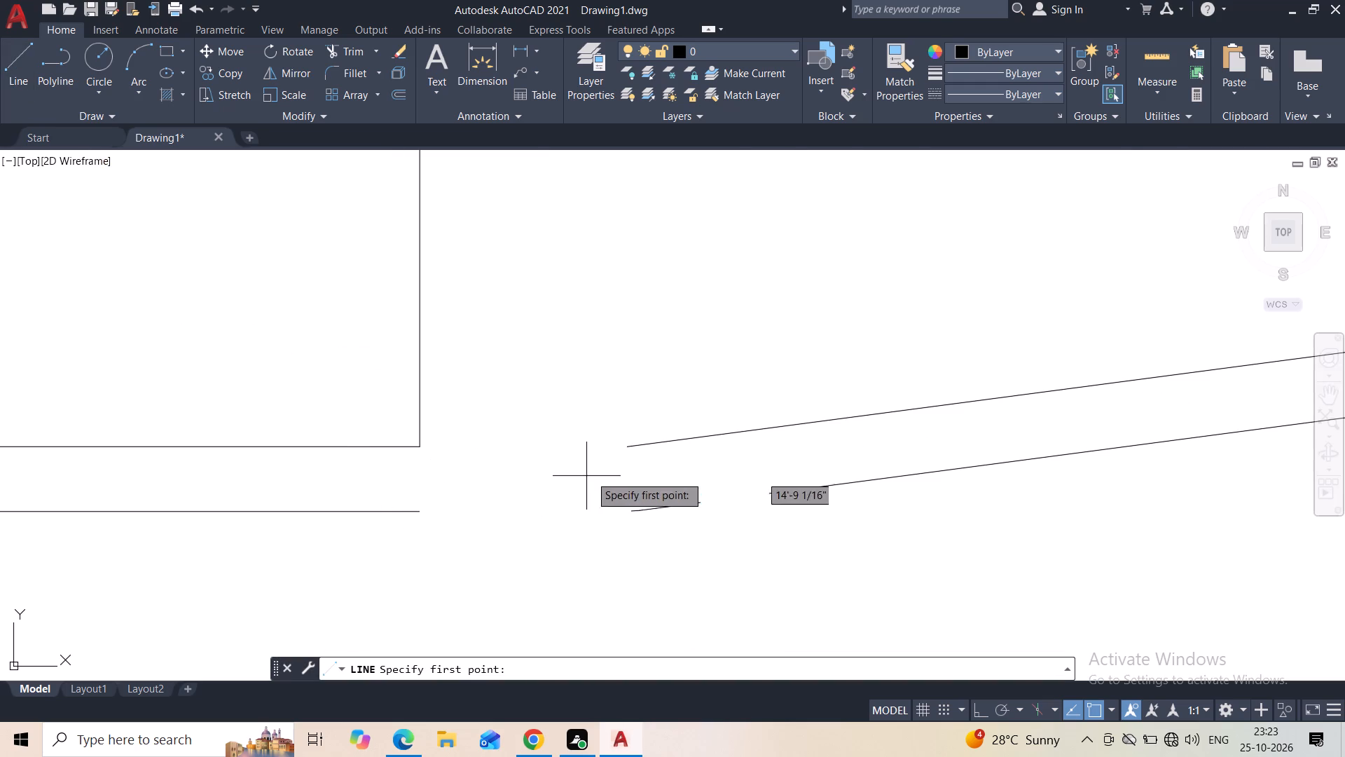
click(626, 453)
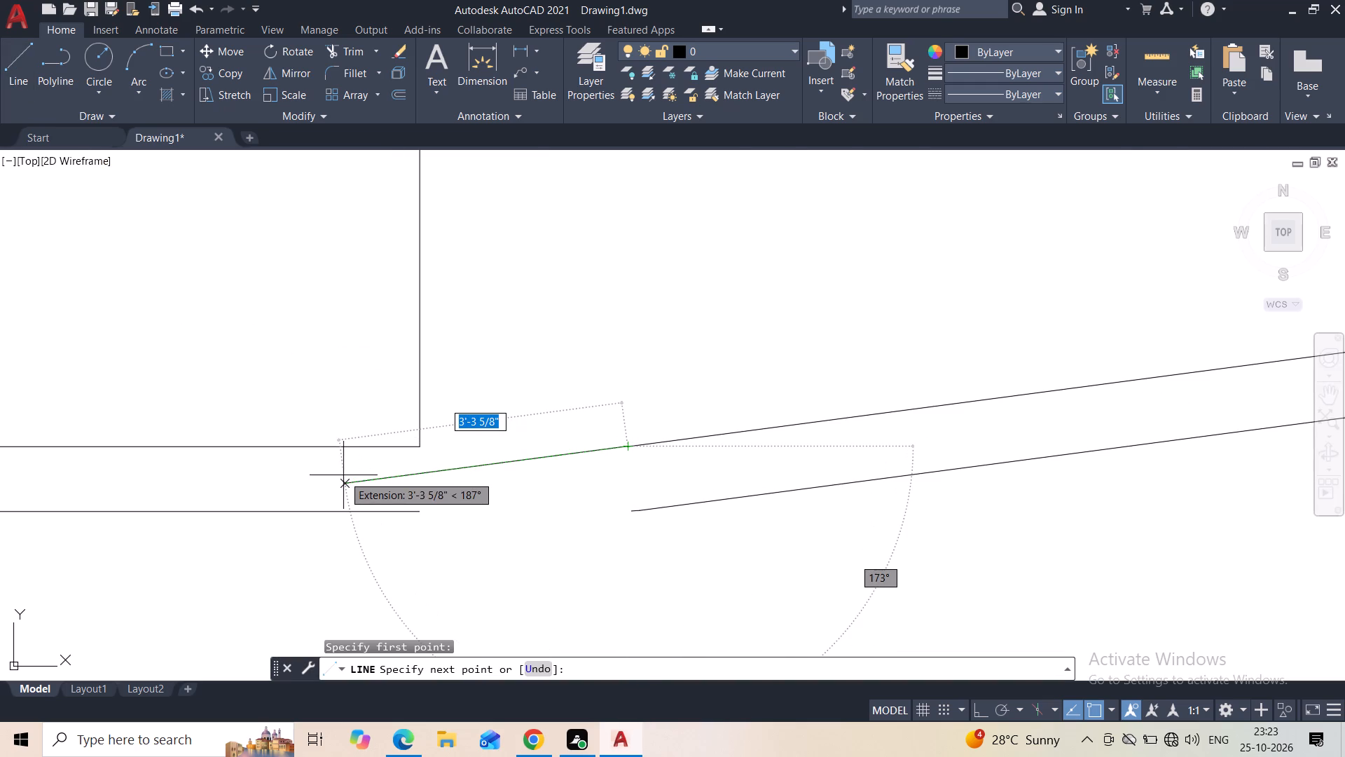
scroll(343, 475, down, 1)
click(343, 475)
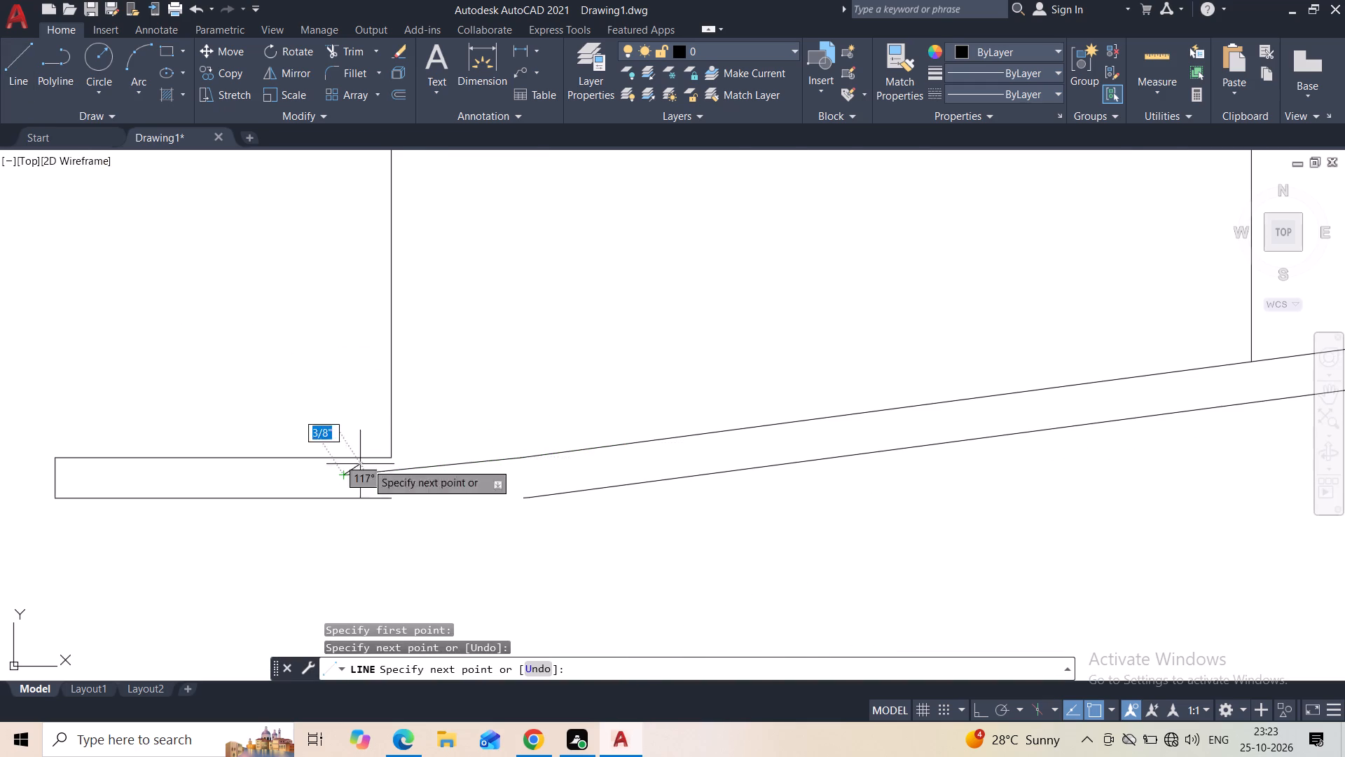
key(Escape)
scroll(485, 482, down, 2)
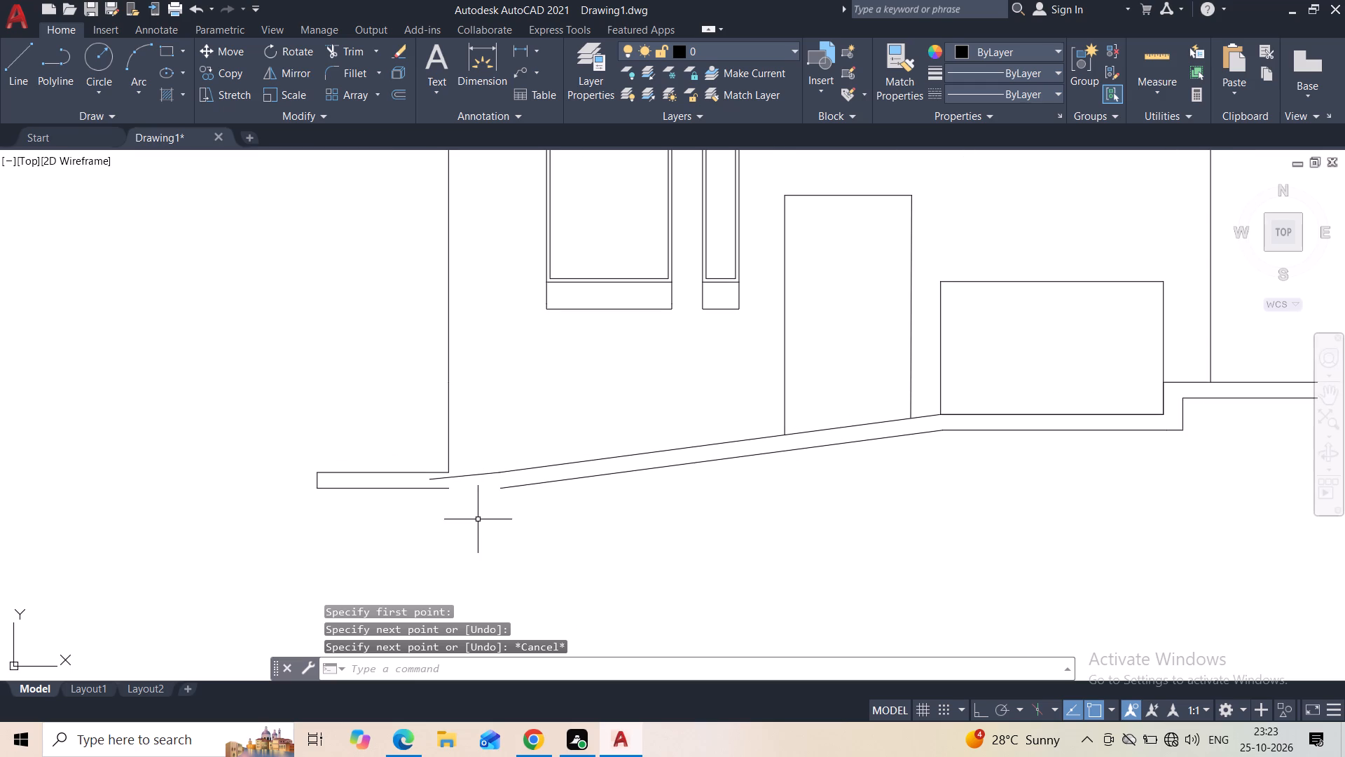
scroll(476, 508, down, 2)
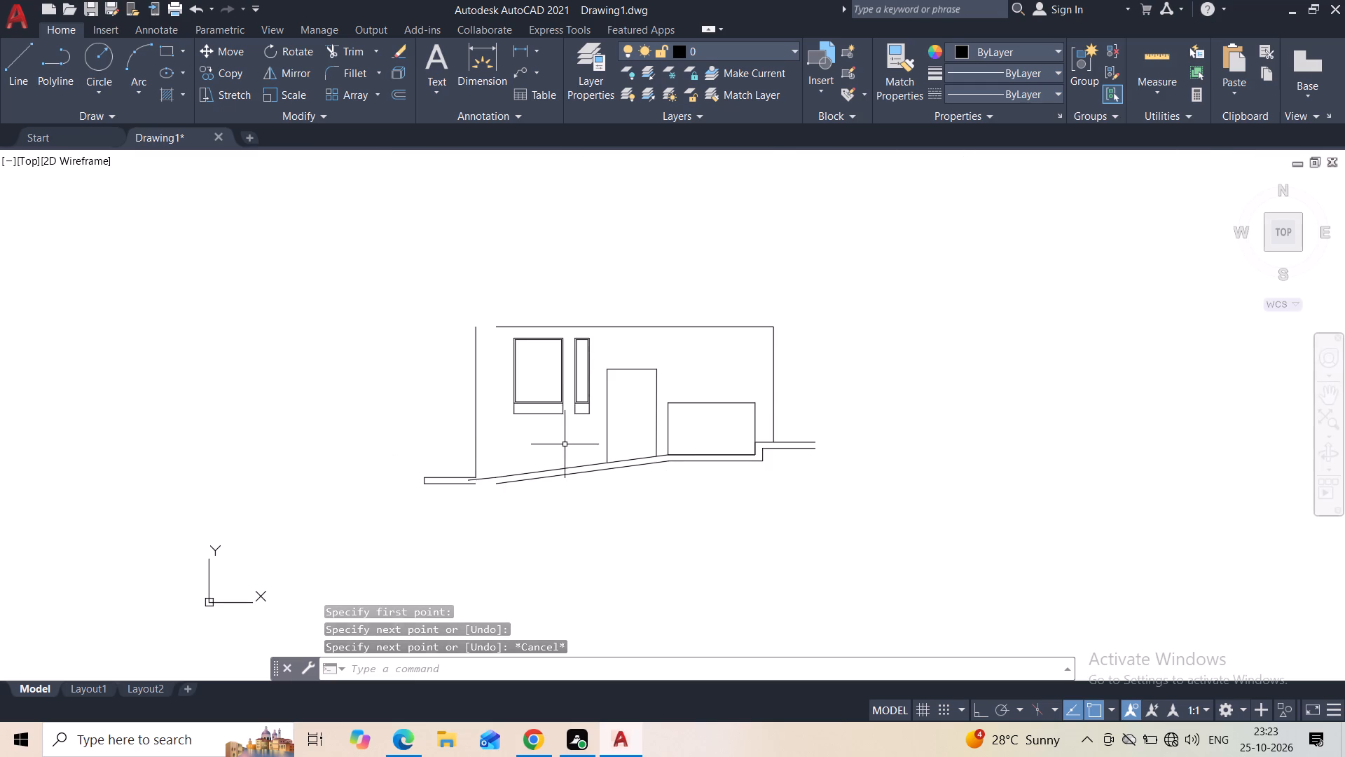
Offset the new sloping extension line 9" downward to form the lower edge of the extended band.
scroll(482, 484, up, 3)
click(486, 453)
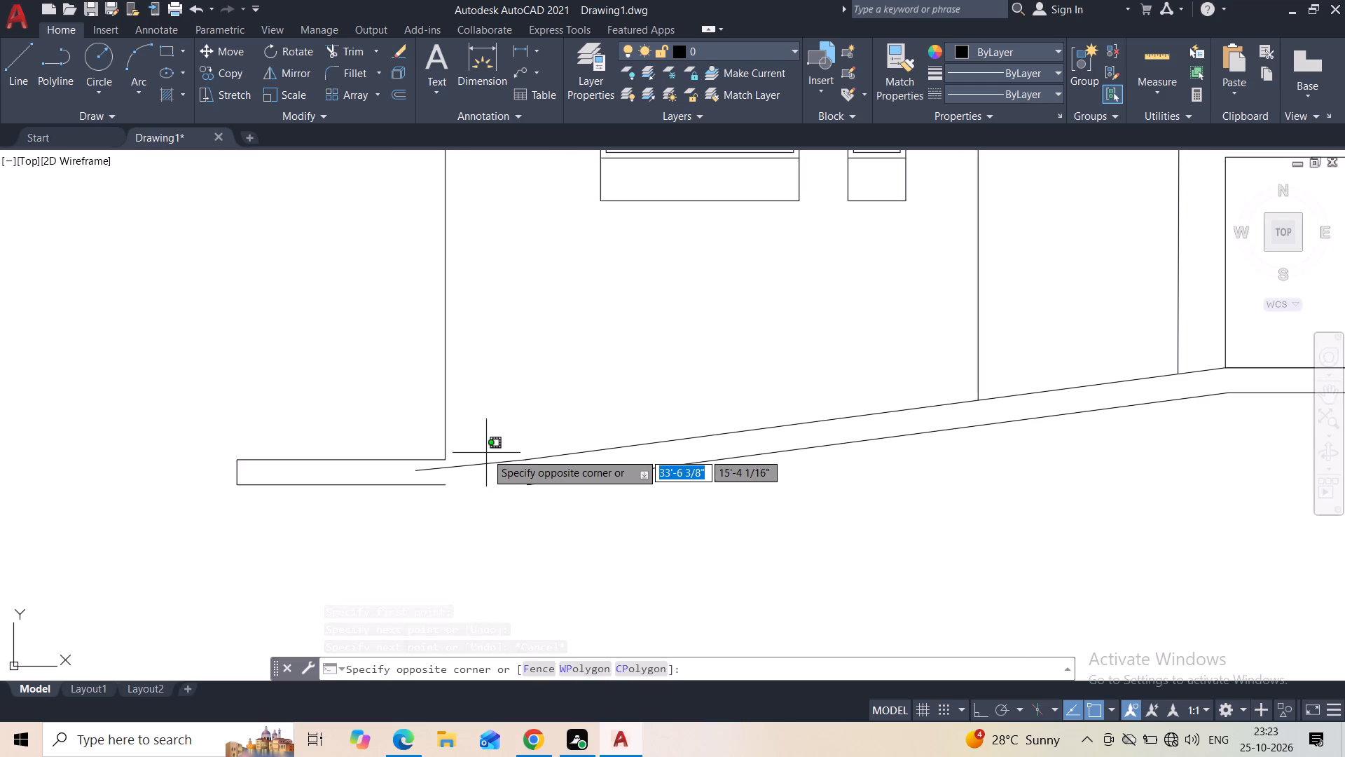
click(480, 474)
click(403, 93)
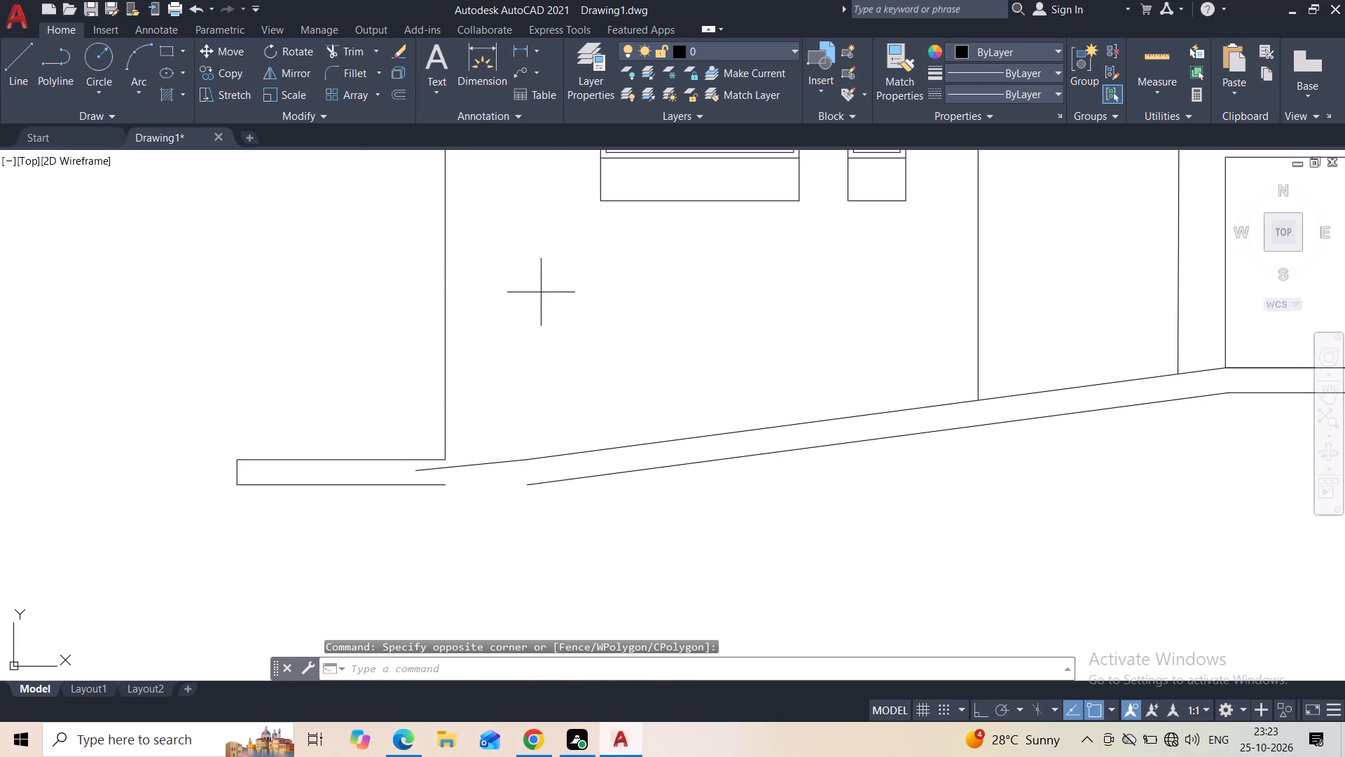
text(9"')
key(Return)
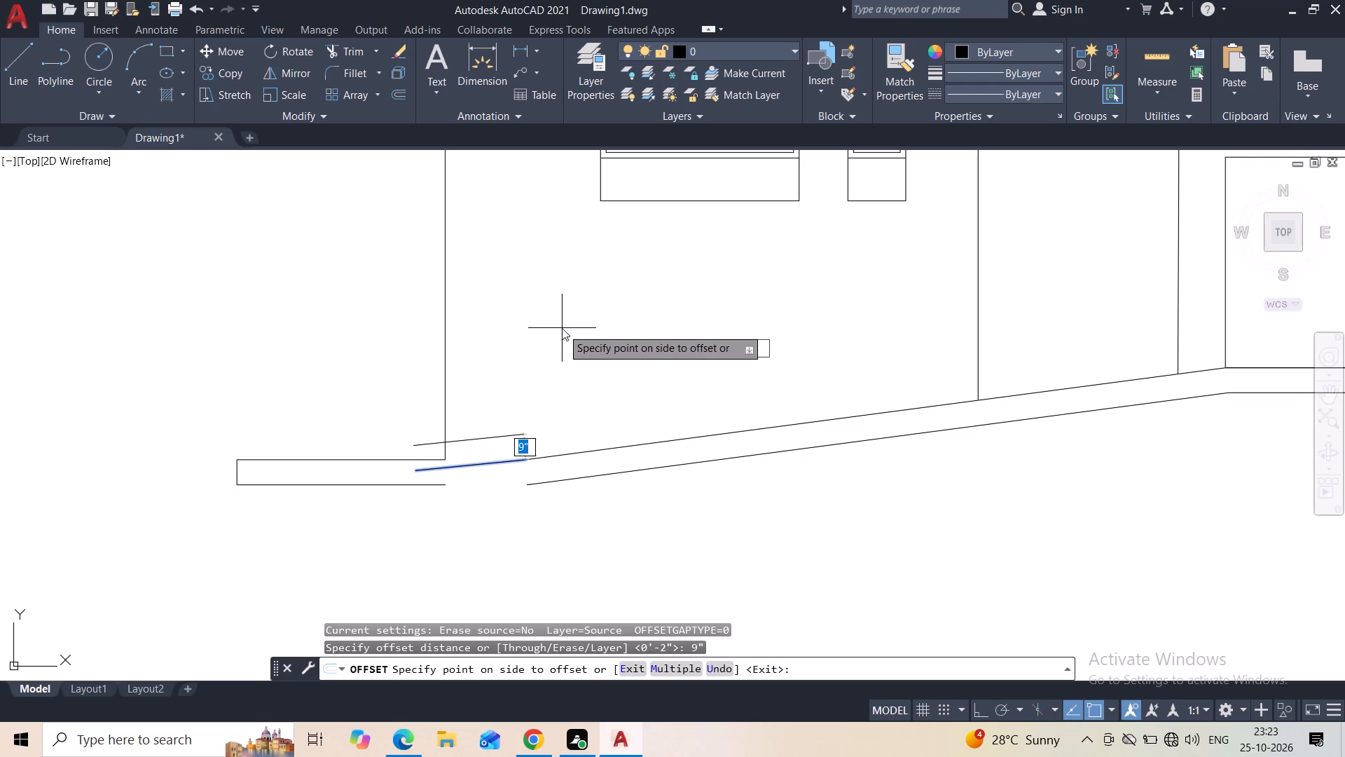
click(497, 526)
click(504, 552)
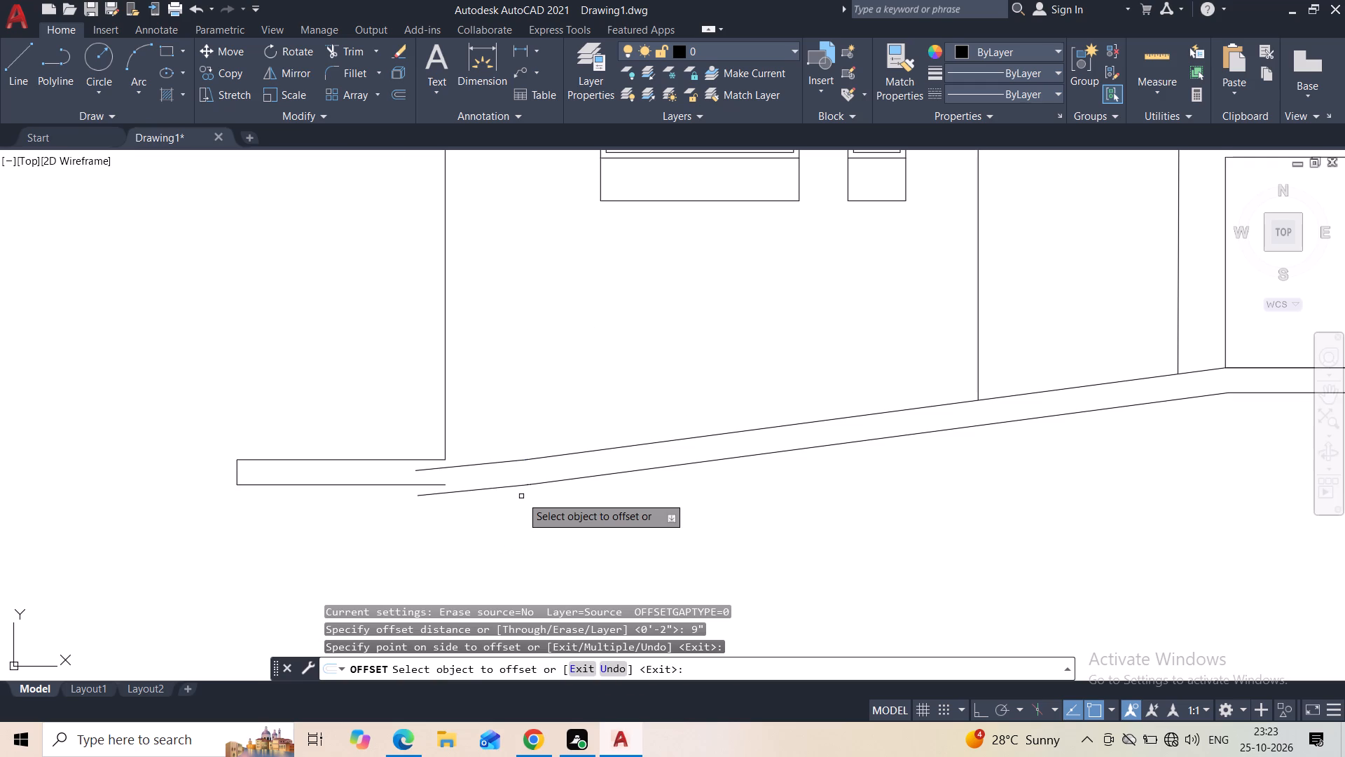
scroll(521, 496, up, 6)
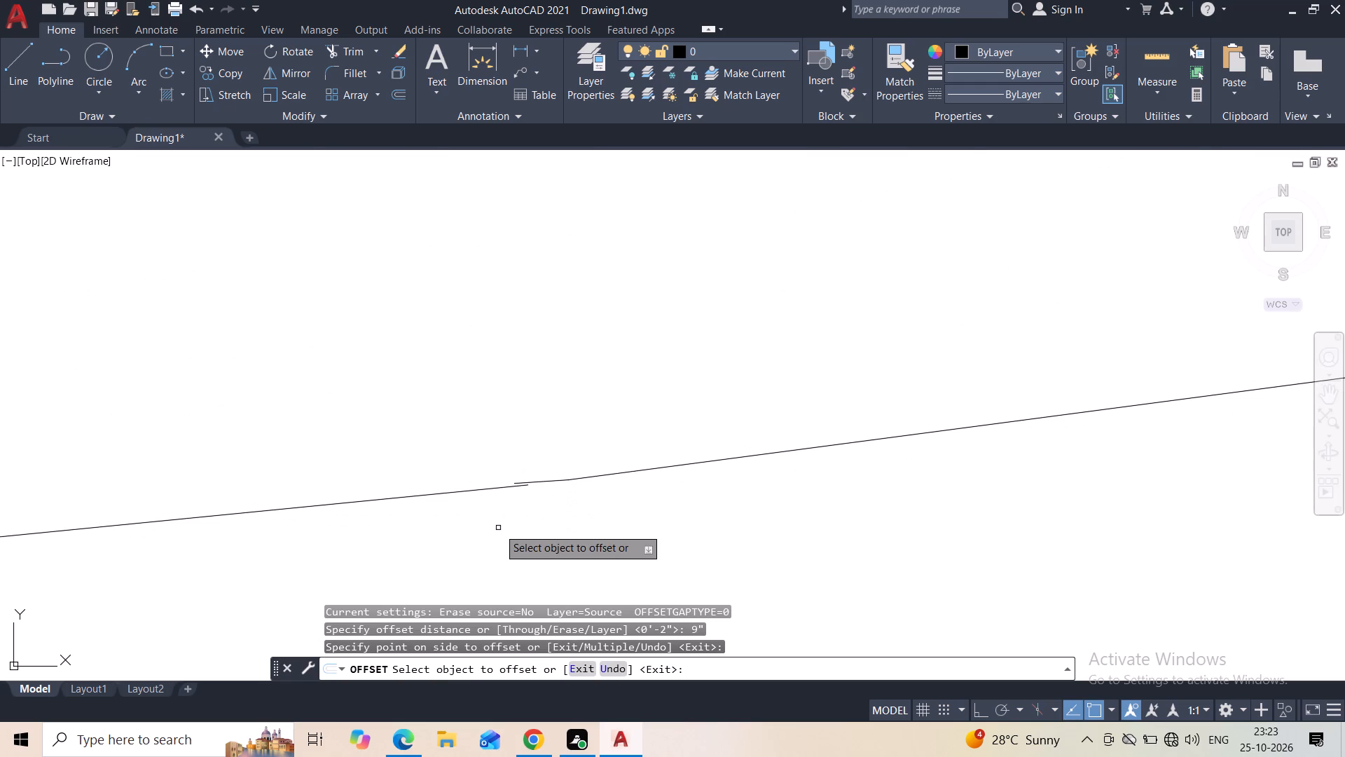
scroll(498, 528, down, 2)
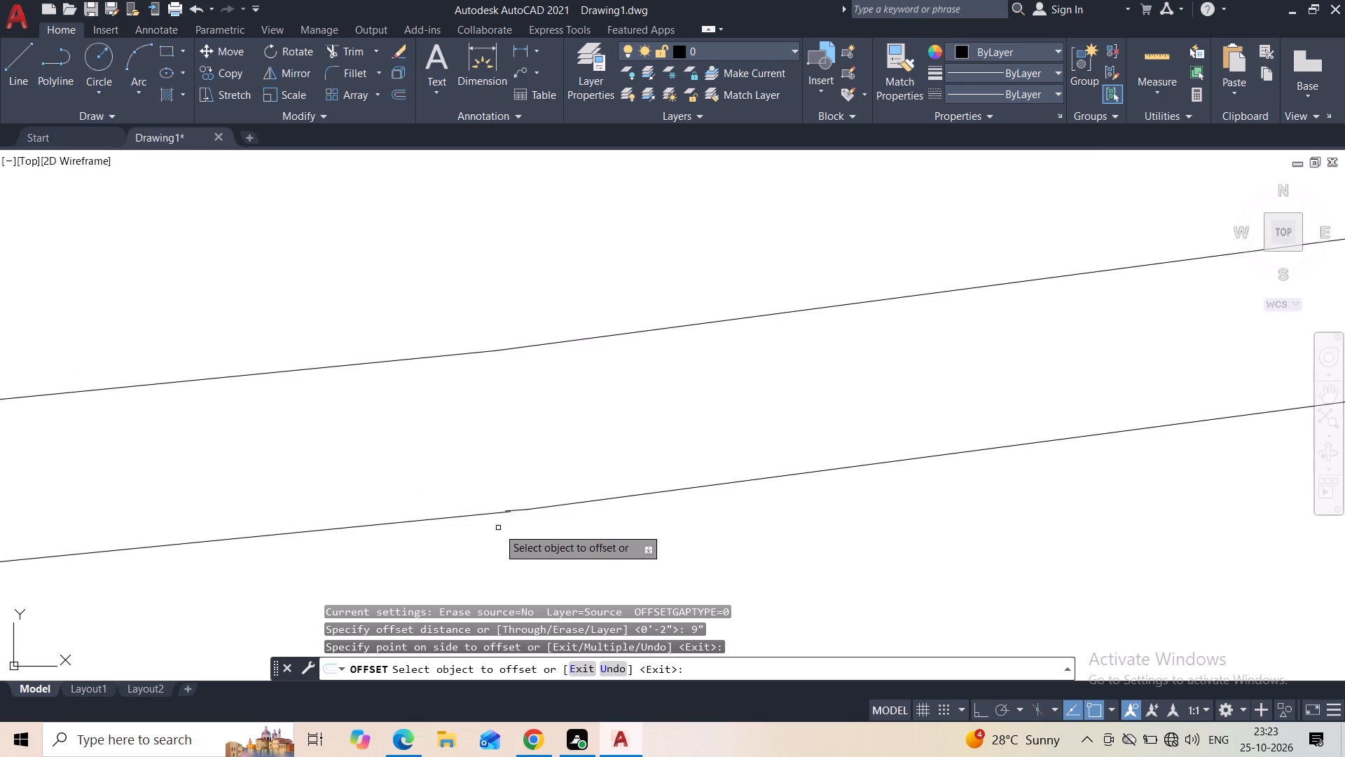
scroll(498, 528, up, 6)
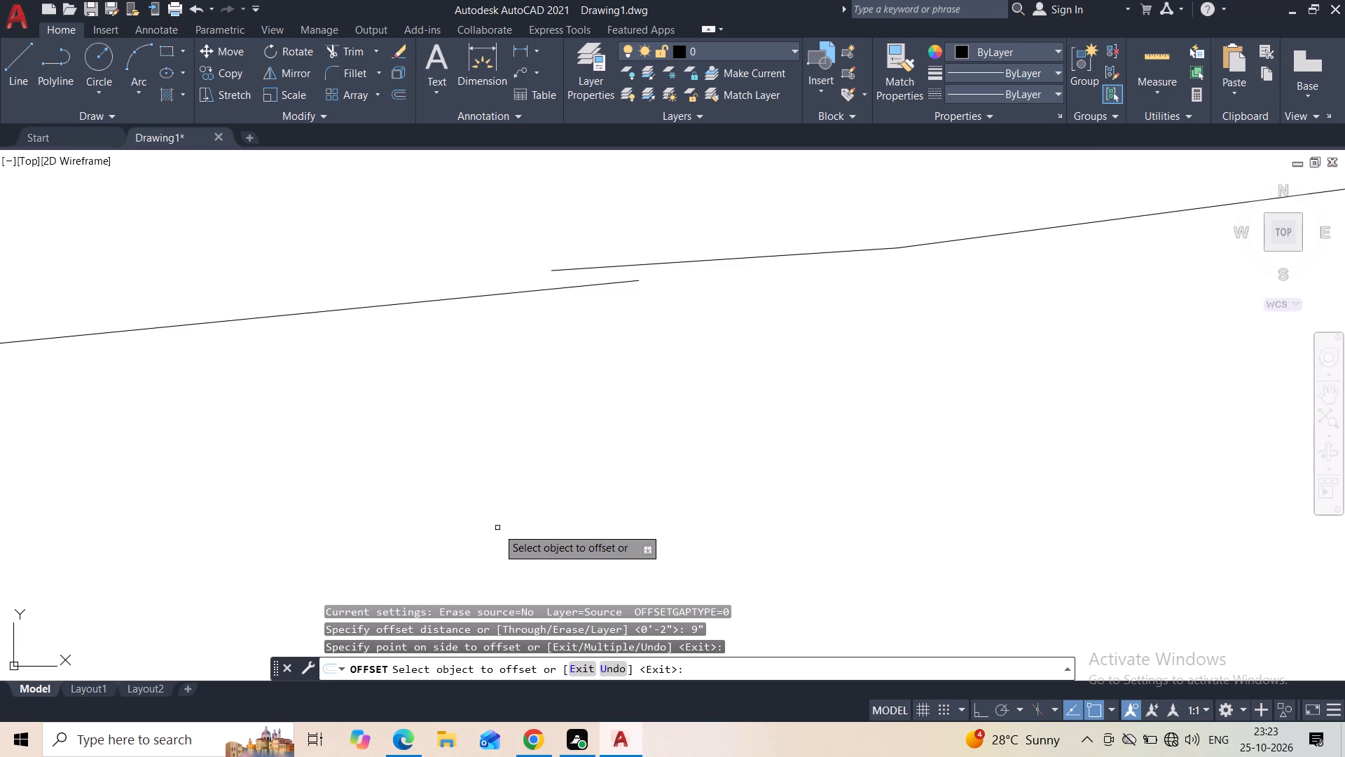
key(Escape)
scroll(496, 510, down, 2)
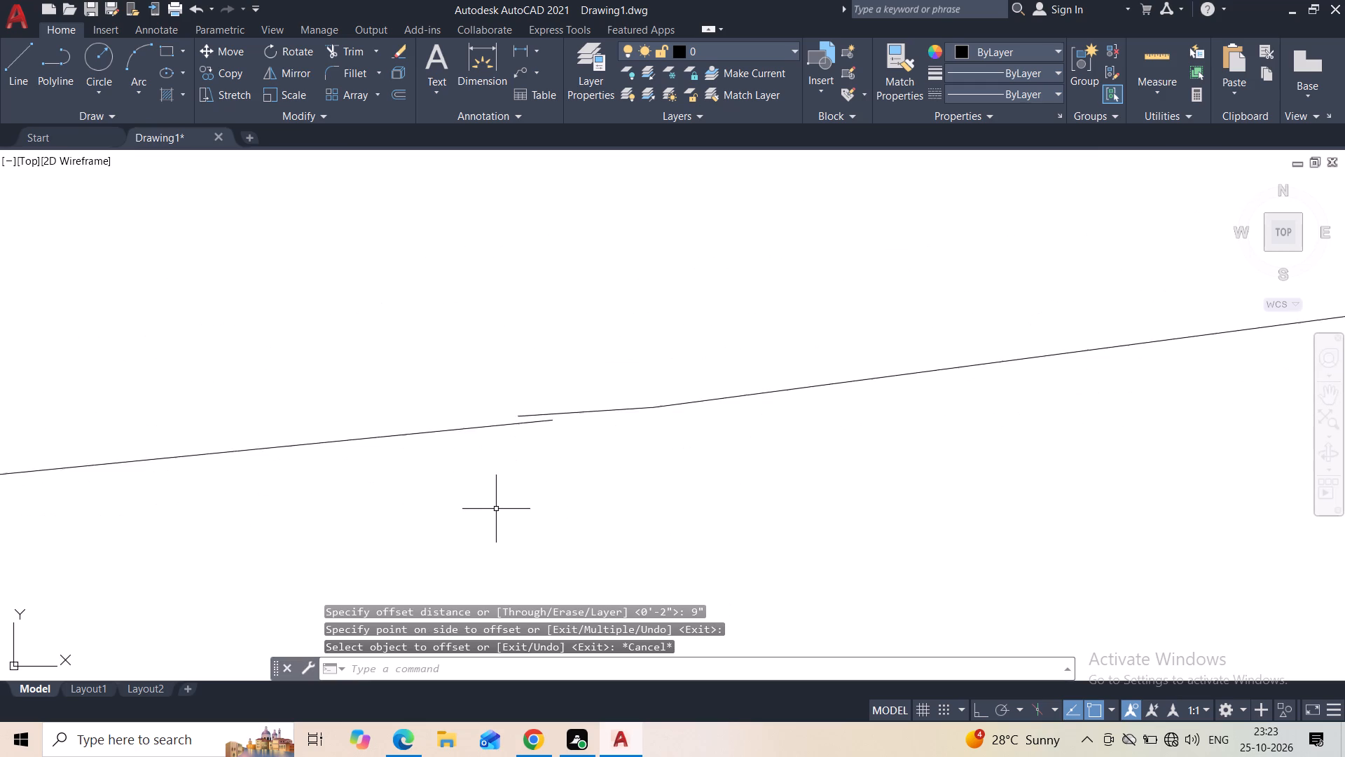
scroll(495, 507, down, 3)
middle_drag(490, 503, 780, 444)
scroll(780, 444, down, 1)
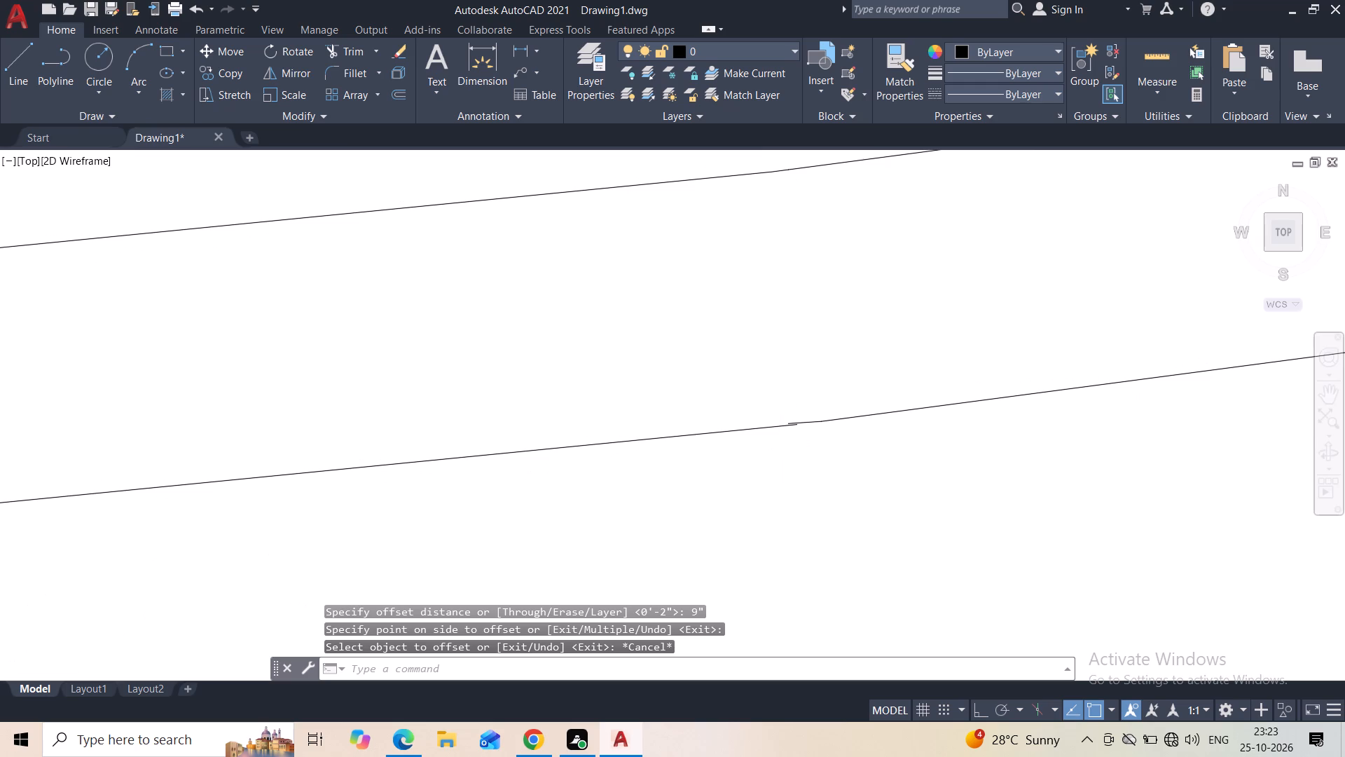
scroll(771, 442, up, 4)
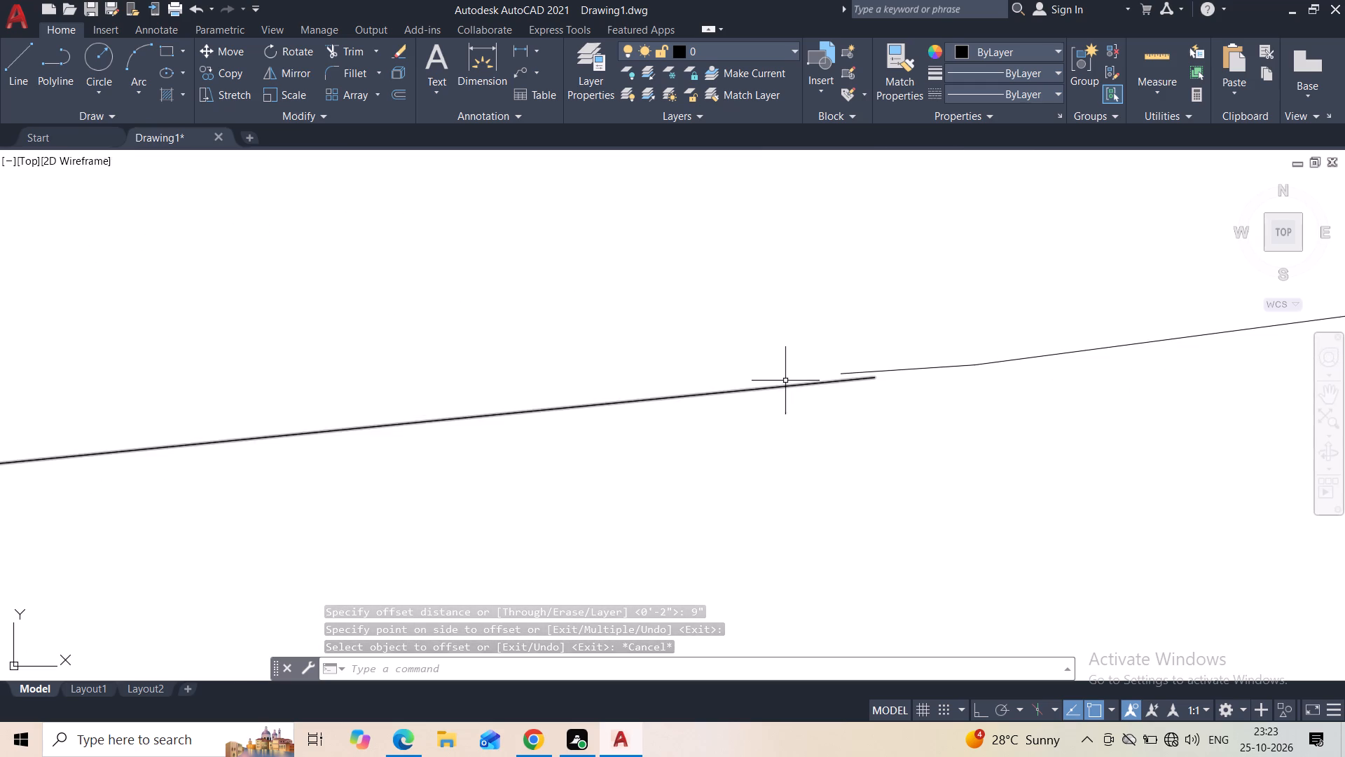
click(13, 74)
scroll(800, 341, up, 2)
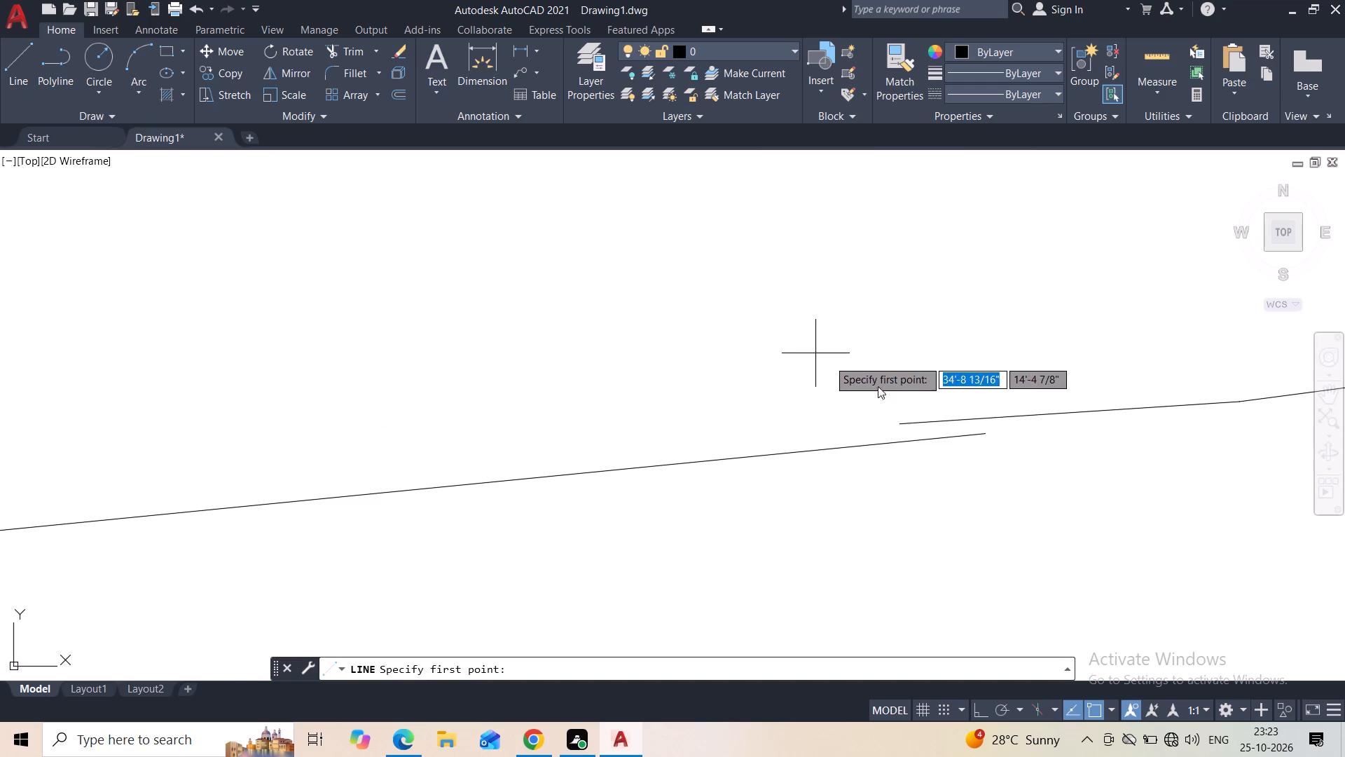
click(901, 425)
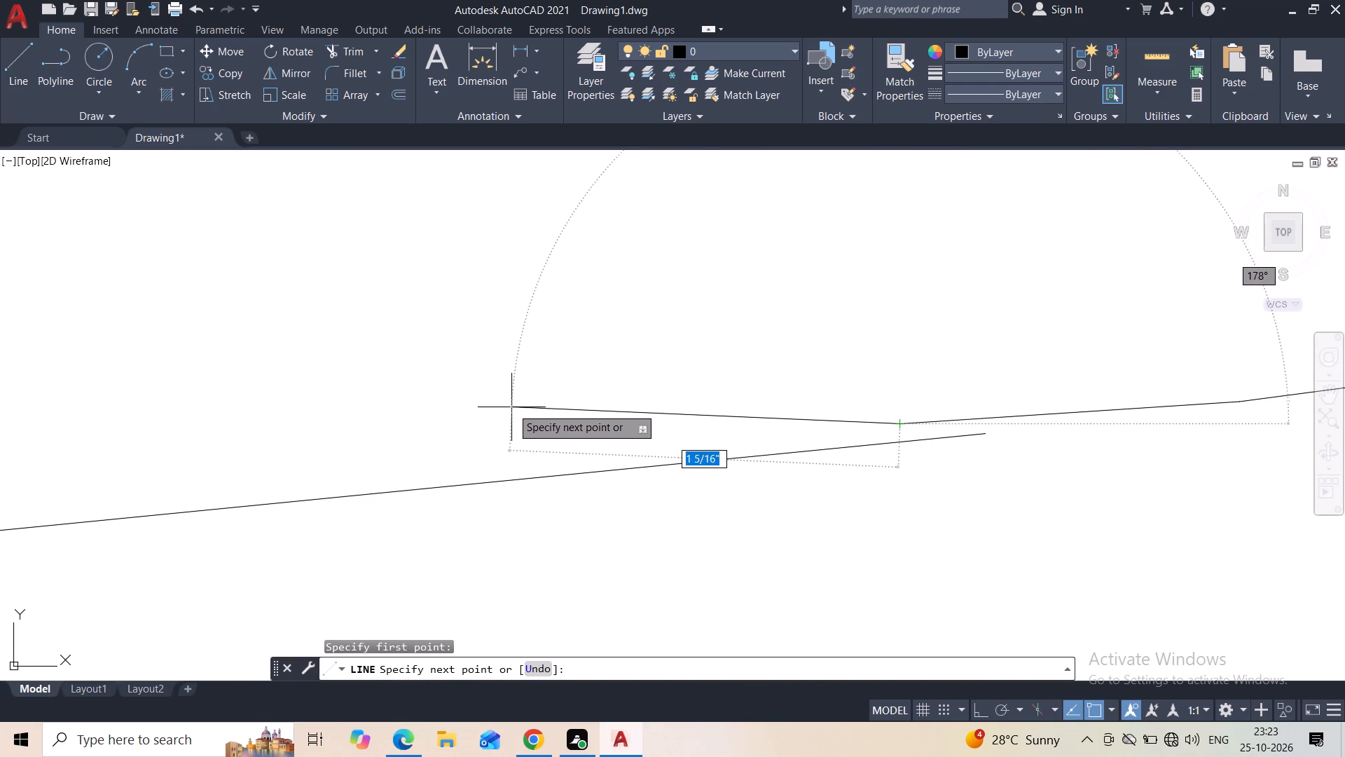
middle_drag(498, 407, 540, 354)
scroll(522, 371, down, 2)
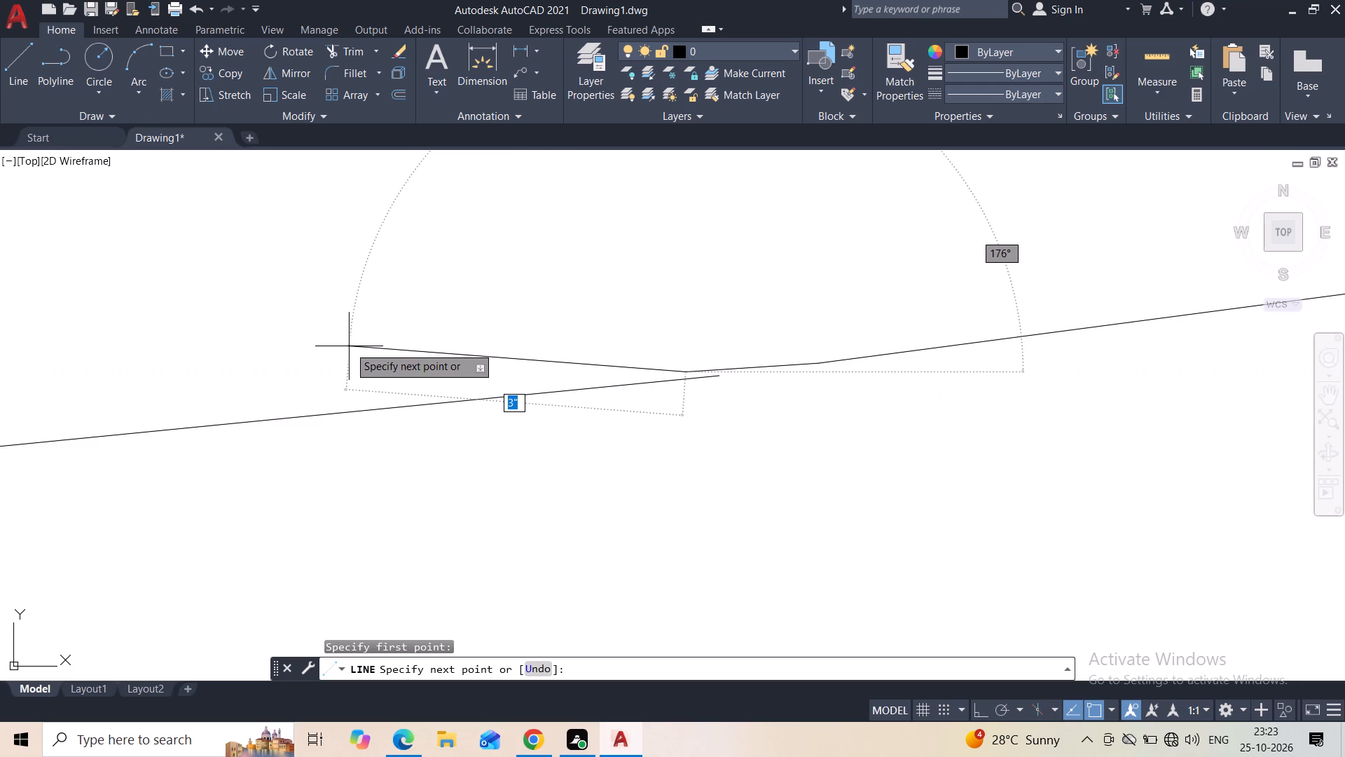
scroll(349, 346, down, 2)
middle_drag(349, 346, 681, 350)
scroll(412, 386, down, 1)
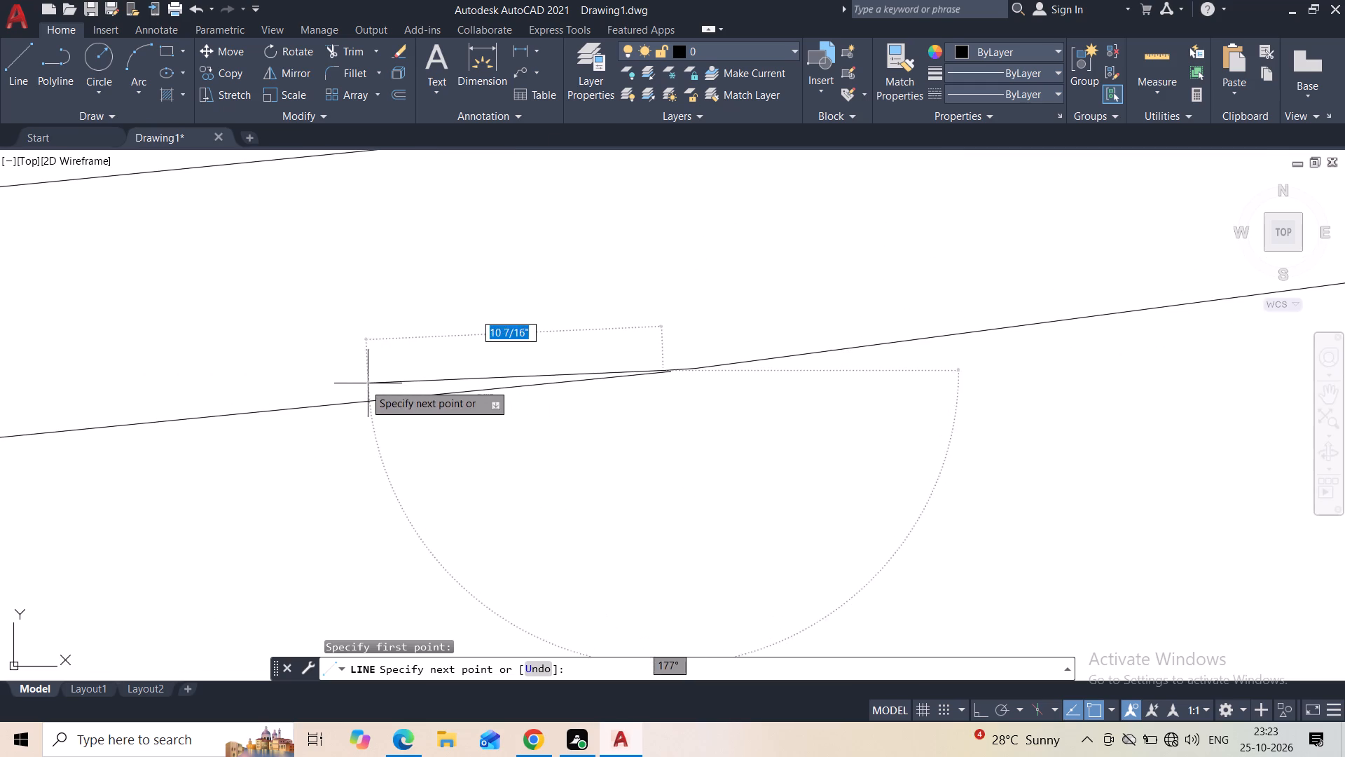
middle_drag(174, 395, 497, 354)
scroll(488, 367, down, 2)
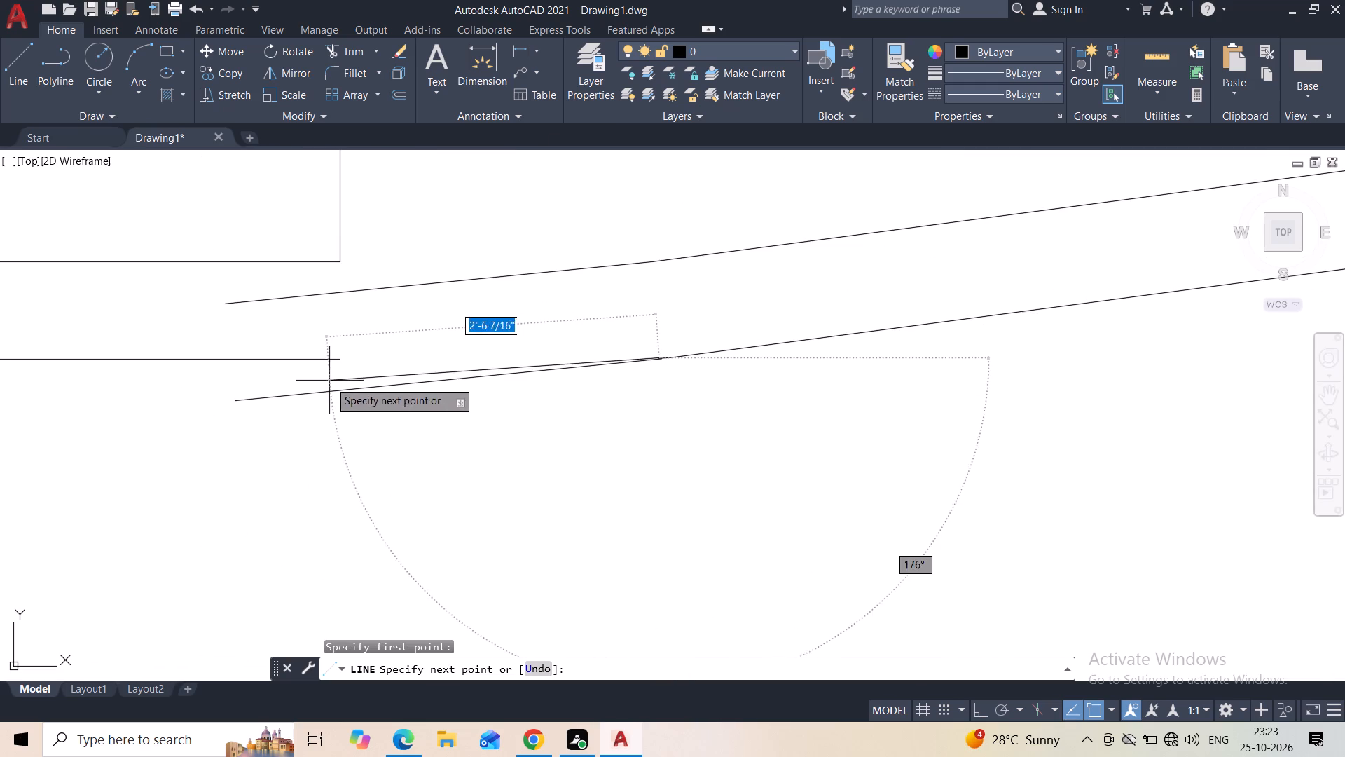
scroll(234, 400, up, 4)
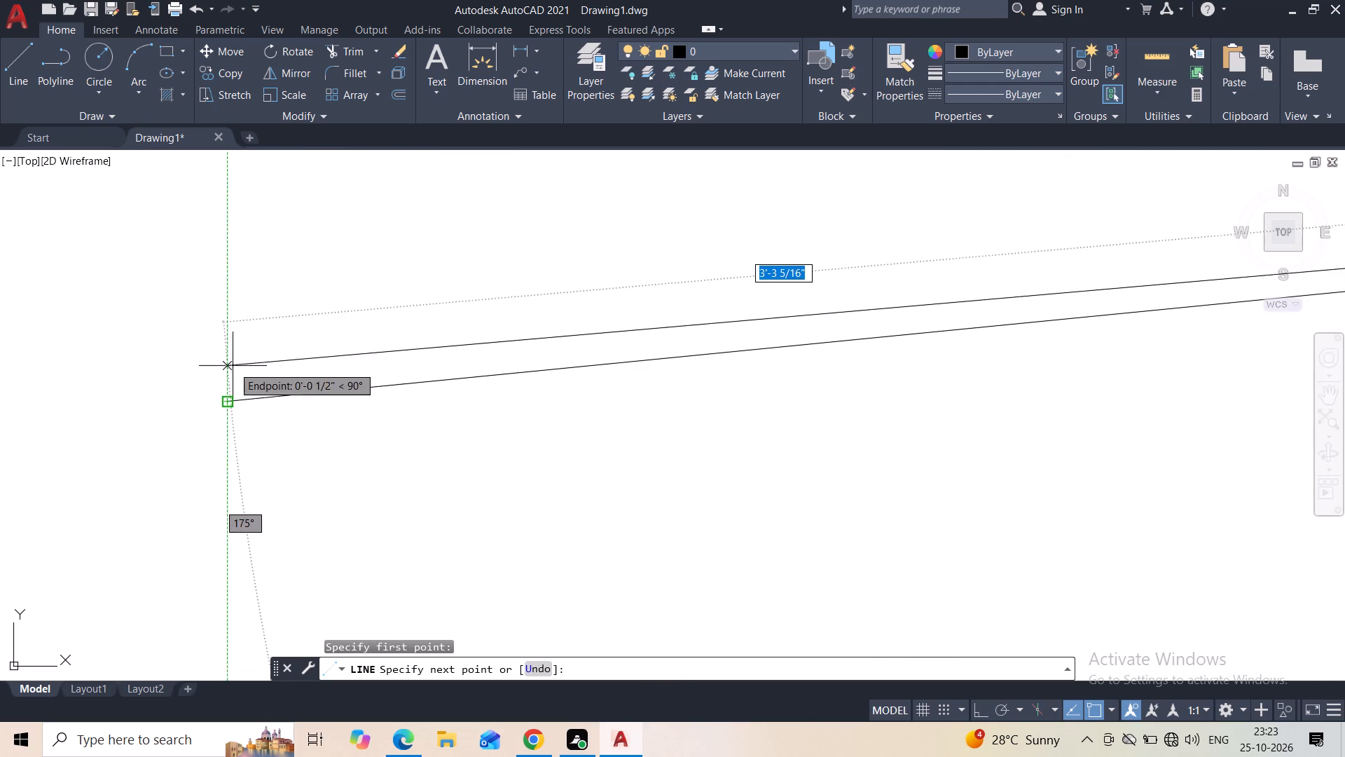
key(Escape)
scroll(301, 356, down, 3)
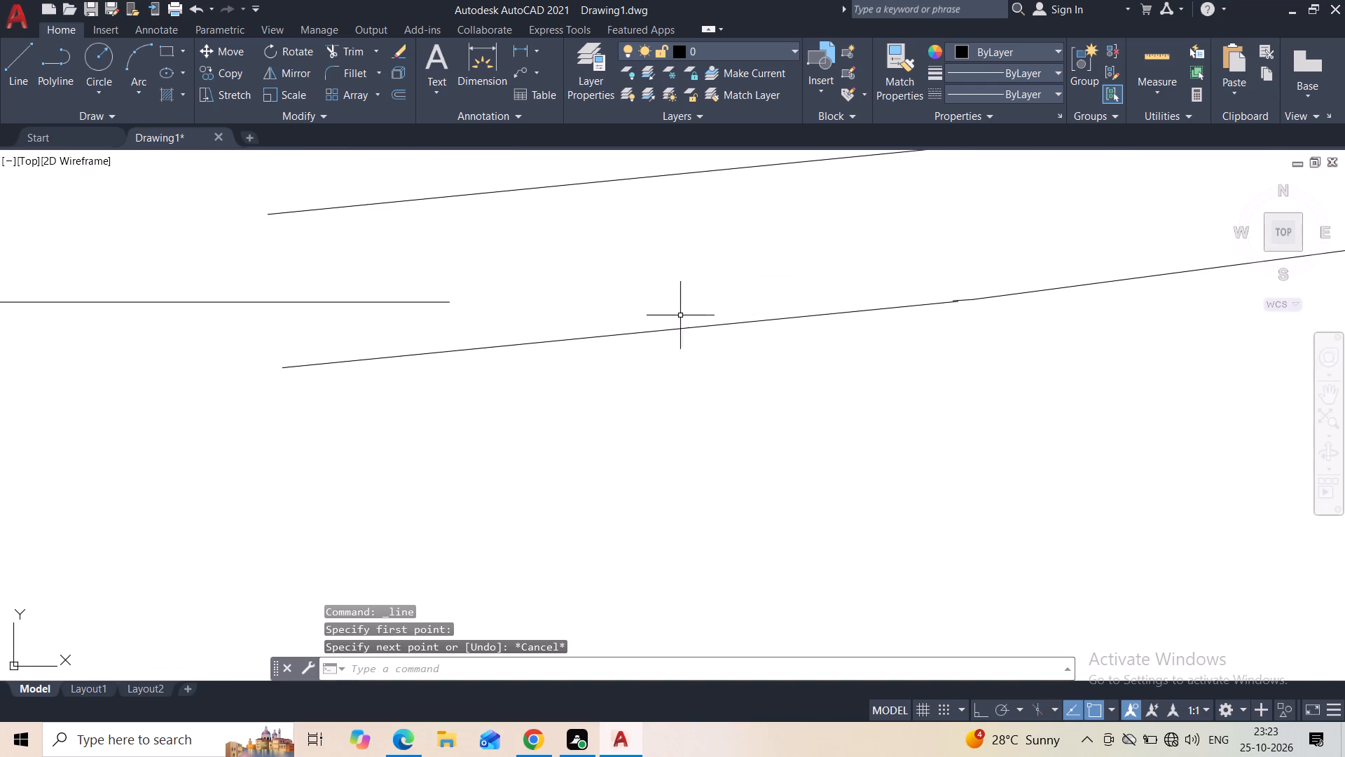
Stretch the upper end of the offset extension line to meet the low end of the slope's lower line.
click(923, 301)
click(900, 334)
middle_drag(903, 345, 331, 433)
scroll(450, 408, up, 3)
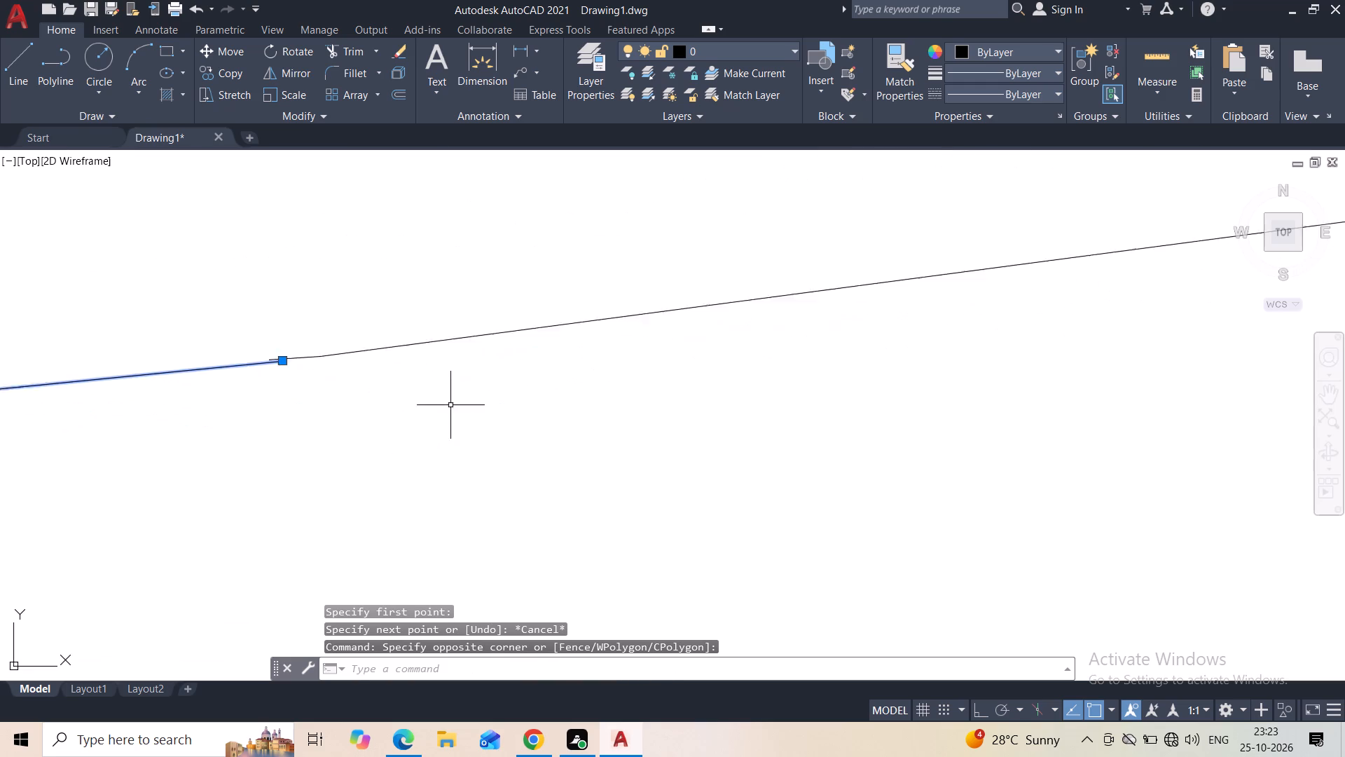
middle_drag(248, 354, 516, 440)
scroll(354, 449, up, 5)
scroll(906, 367, down, 1)
middle_drag(906, 369, 759, 407)
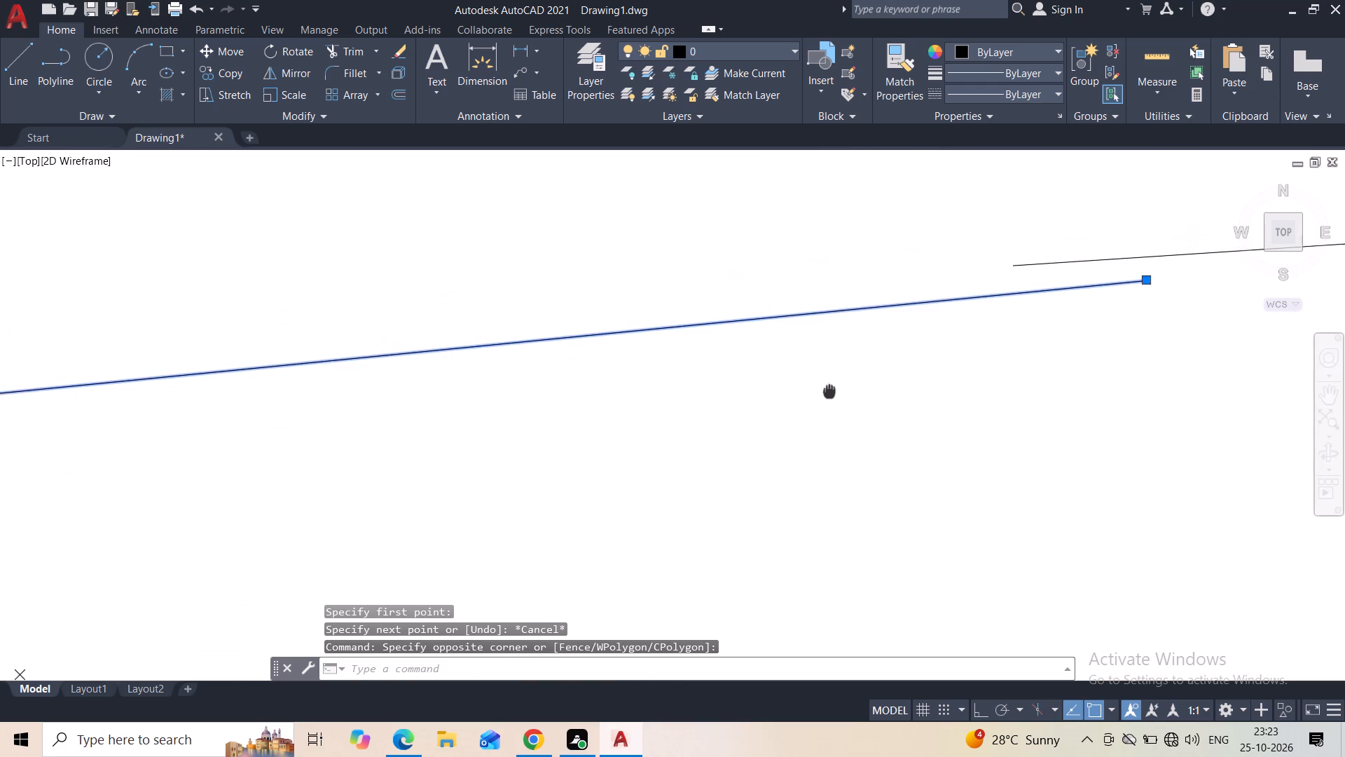
middle_drag(759, 407, 459, 447)
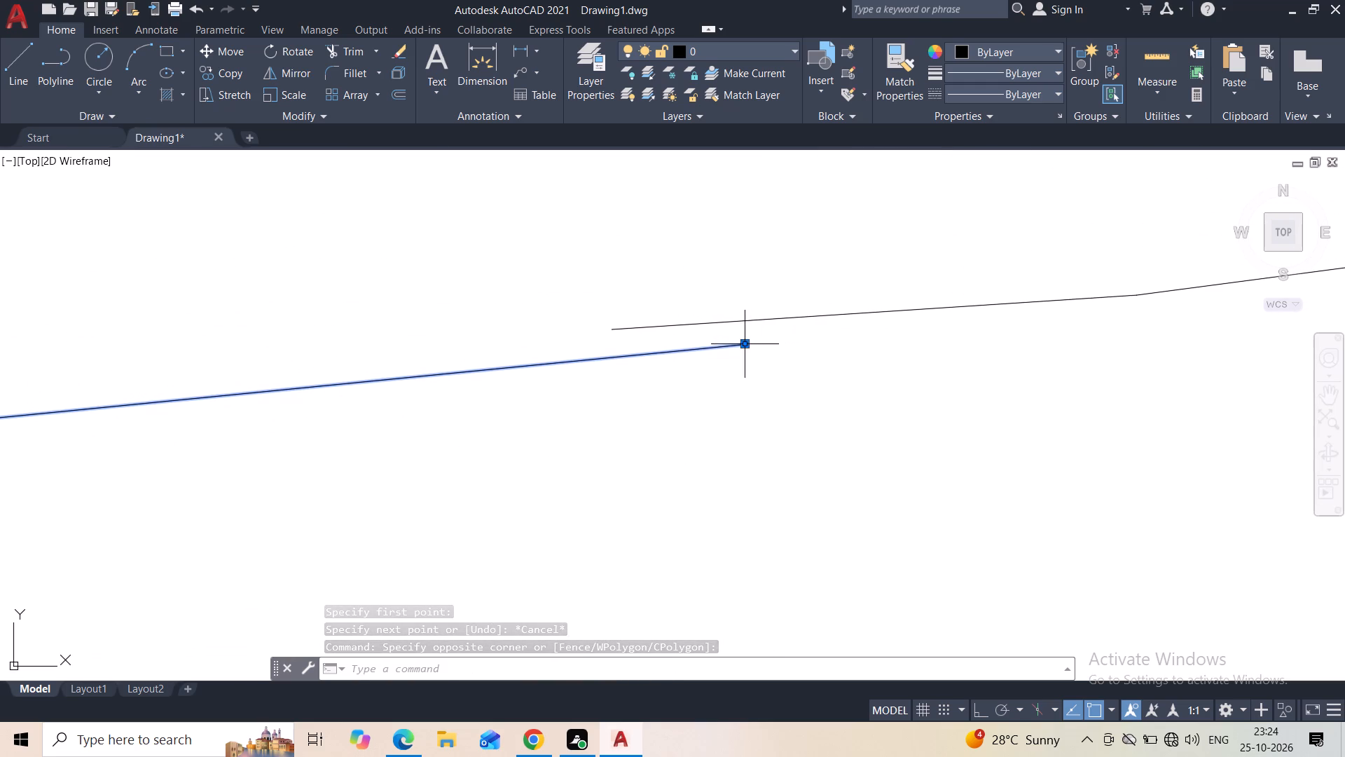
click(746, 344)
click(615, 330)
scroll(595, 401, down, 5)
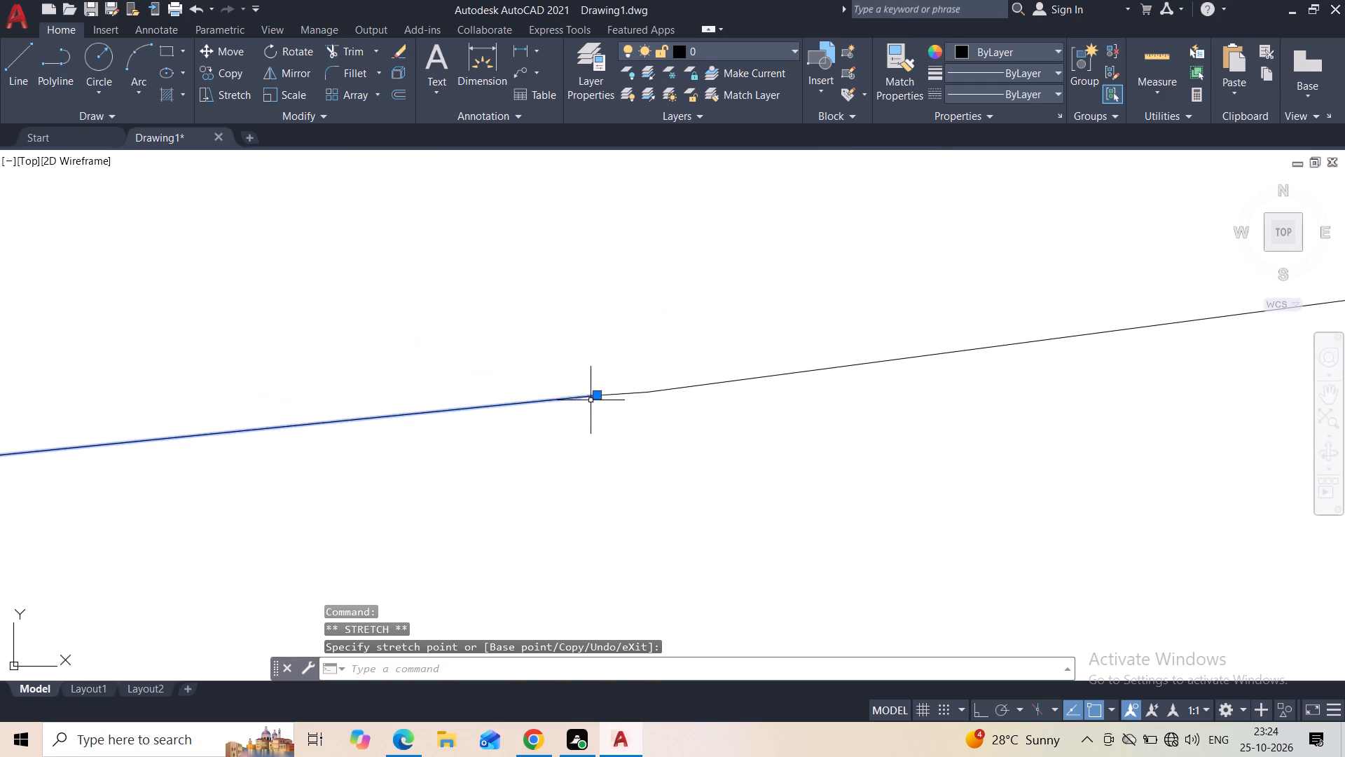
key(Escape)
scroll(478, 388, down, 6)
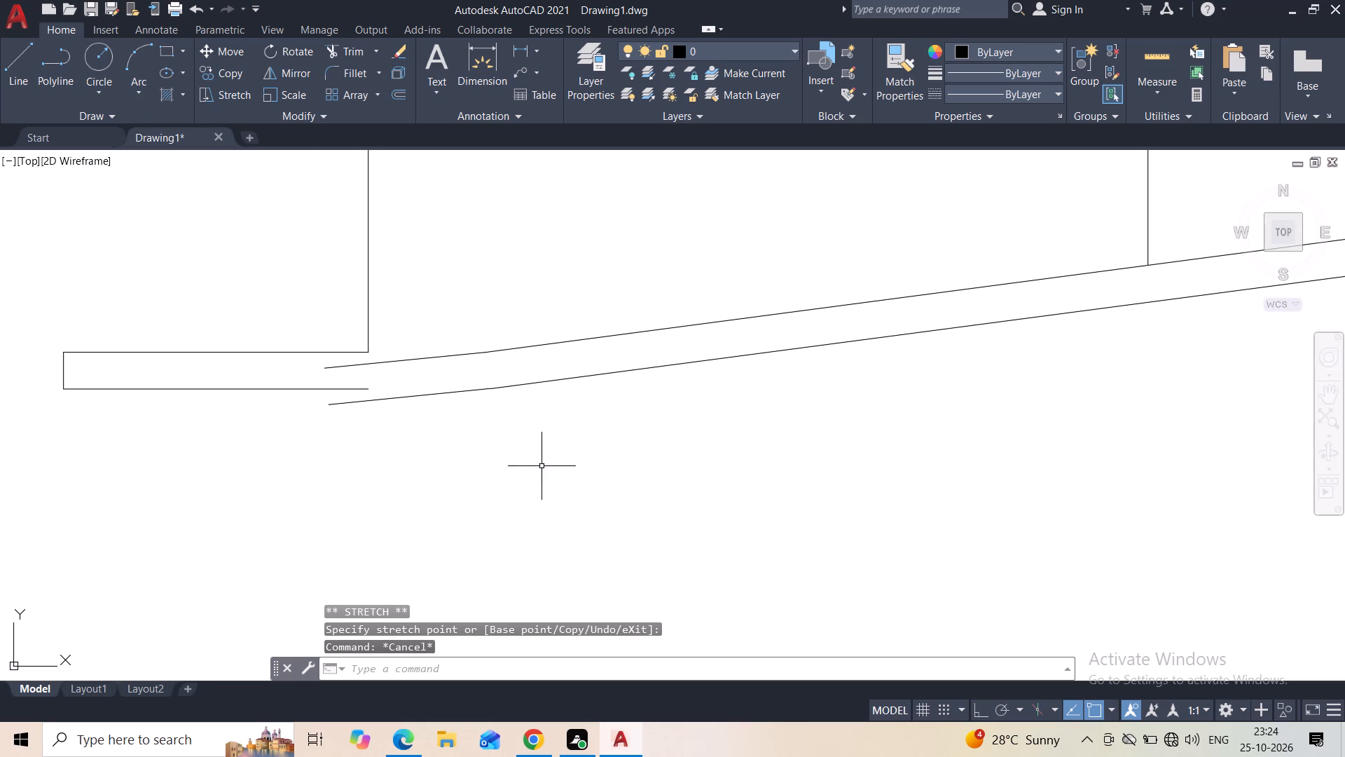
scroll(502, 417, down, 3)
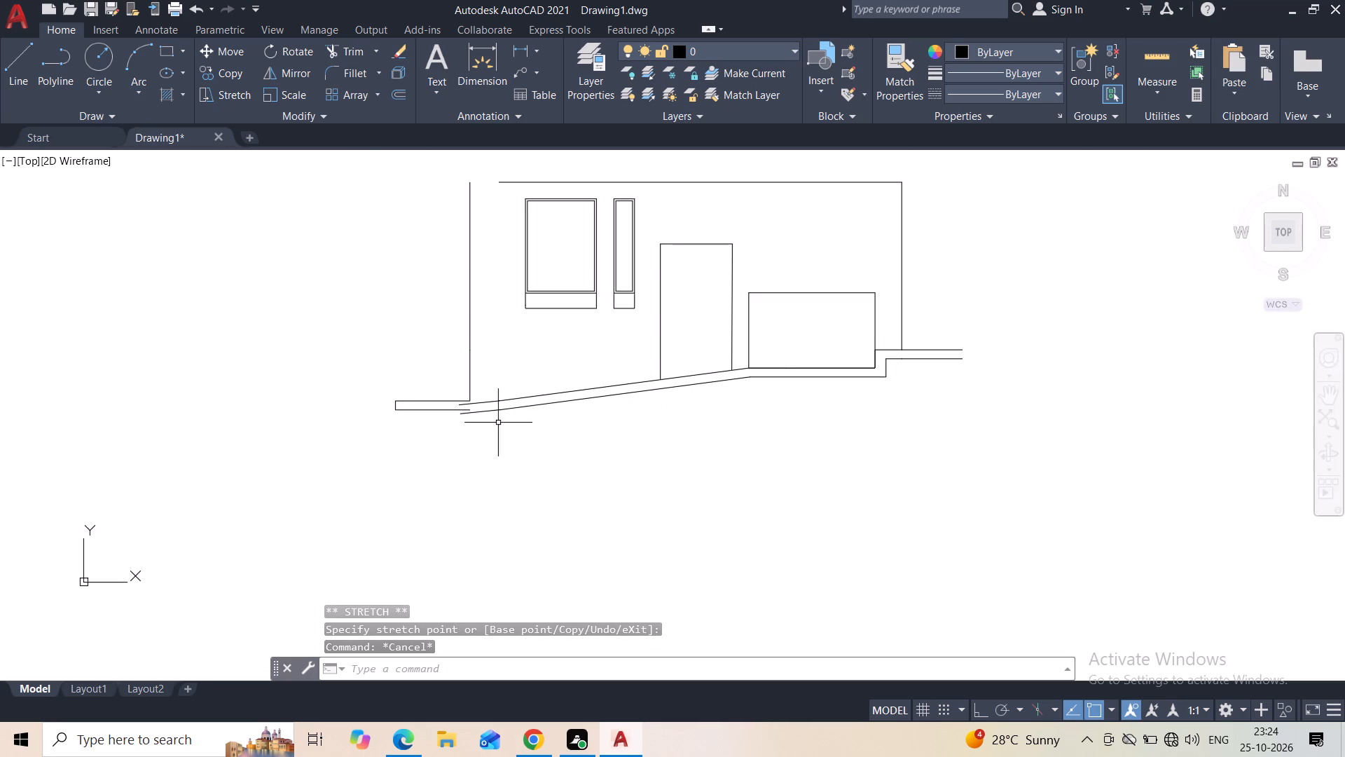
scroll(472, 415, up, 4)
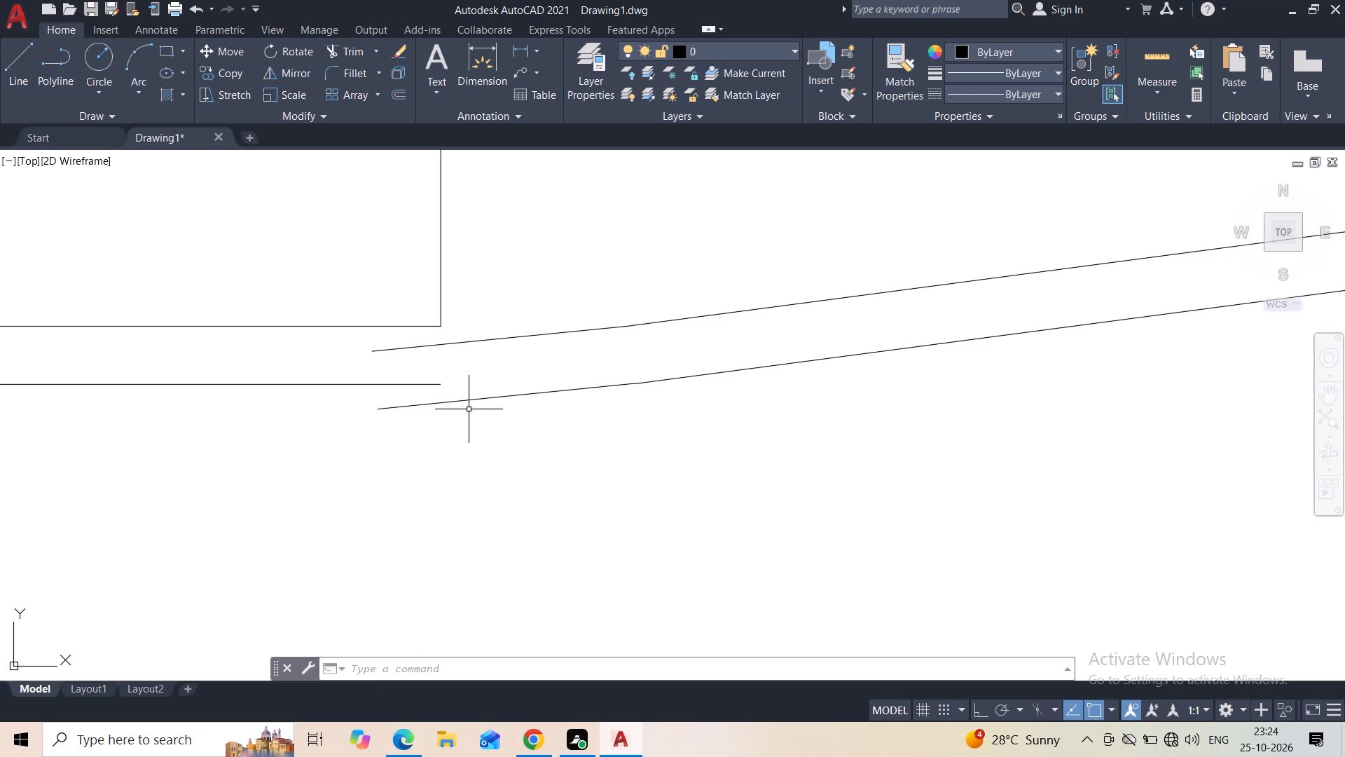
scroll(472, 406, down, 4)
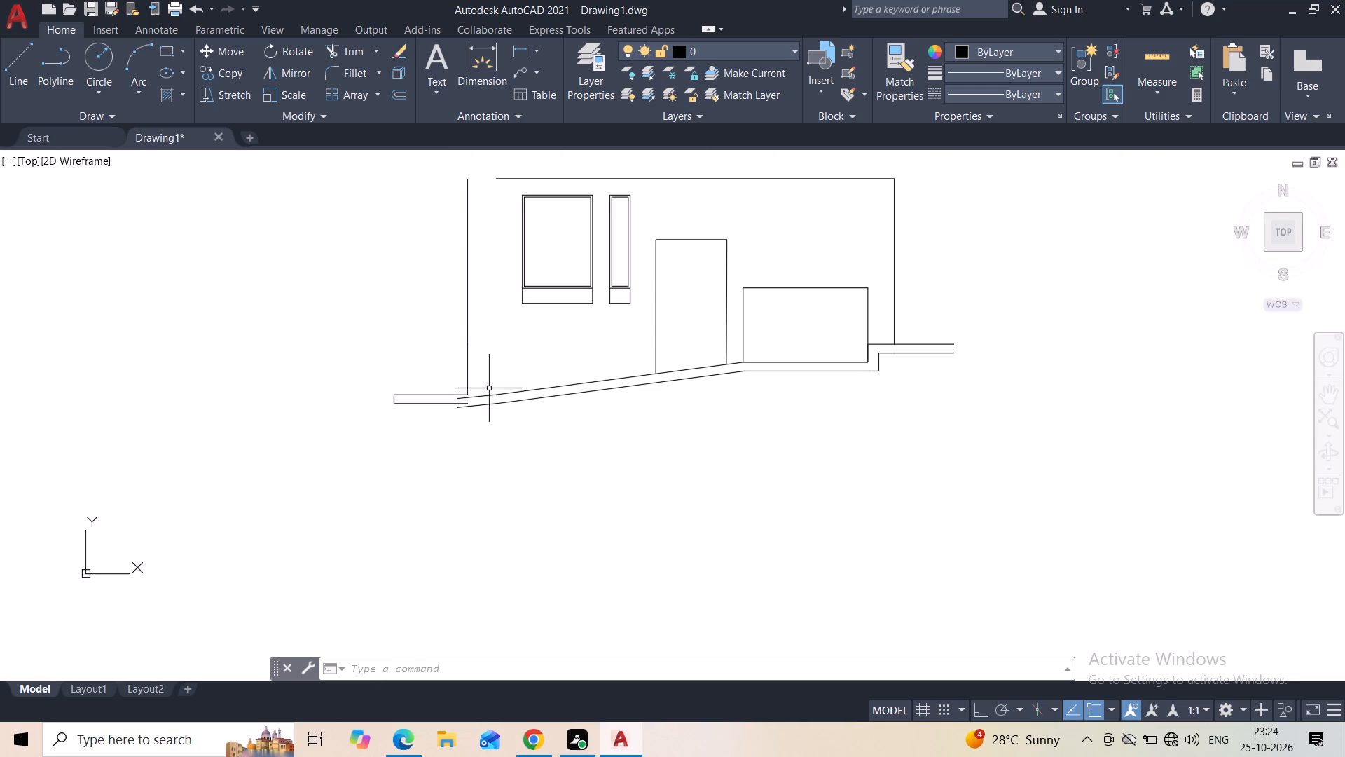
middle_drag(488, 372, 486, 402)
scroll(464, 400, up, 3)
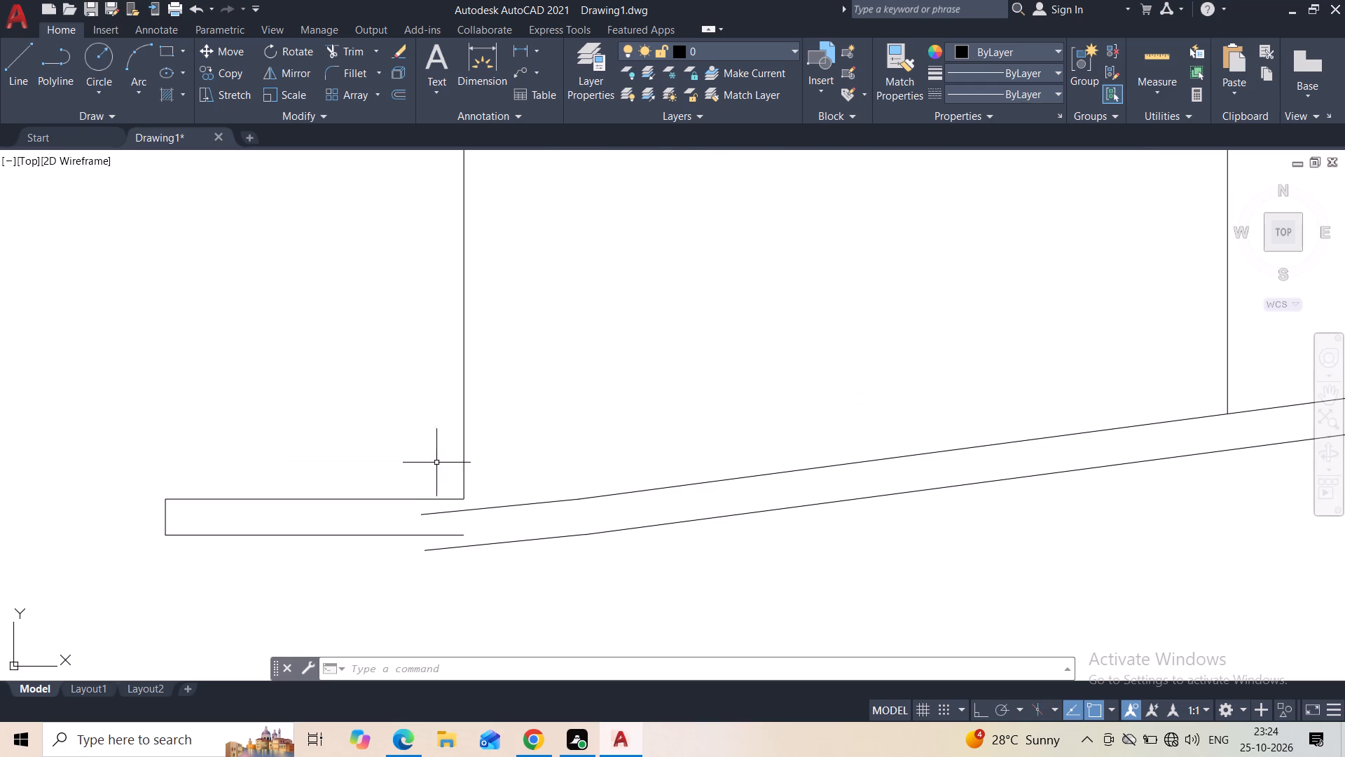
Move the three lines of the flat base piece about 1'-8" outward and slightly down, clear of the extended slope's end.
click(424, 478)
click(357, 531)
key(Escape)
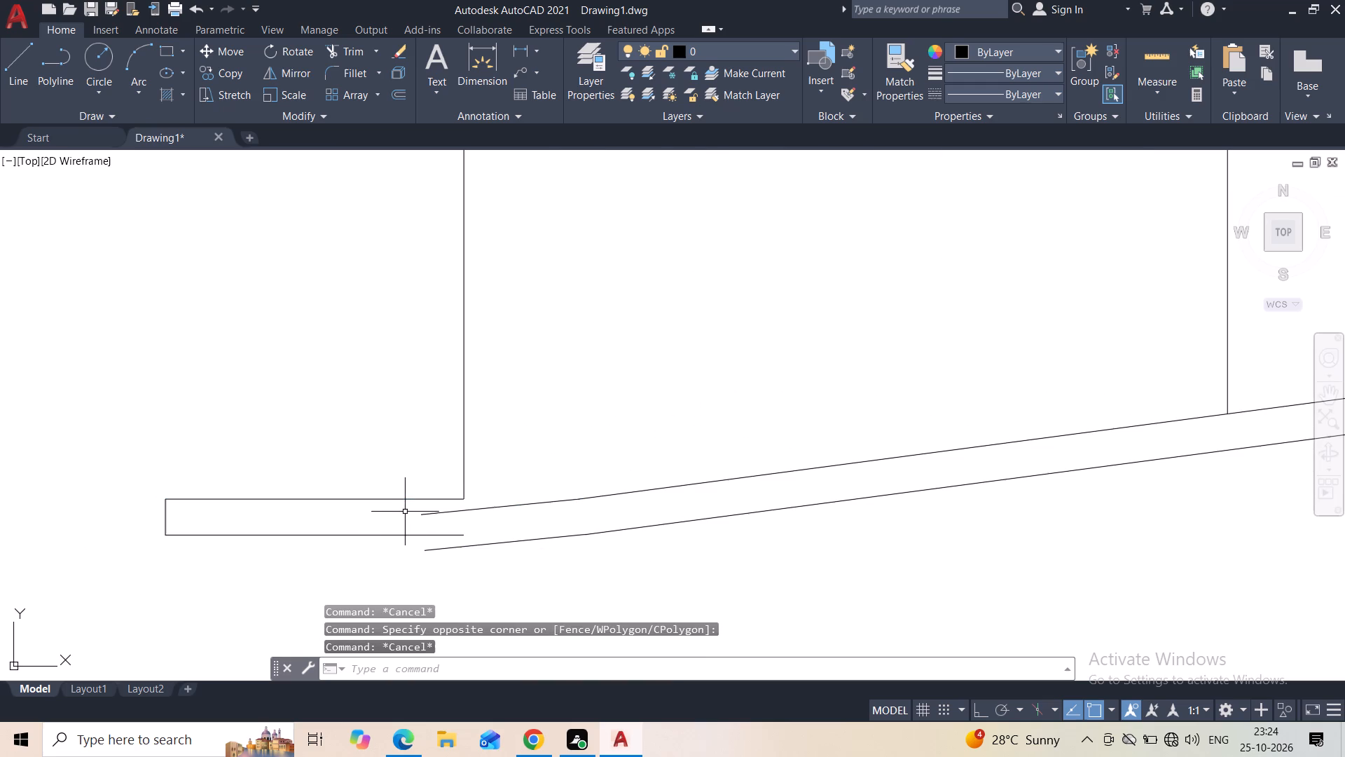
drag(387, 482, 328, 537)
click(301, 565)
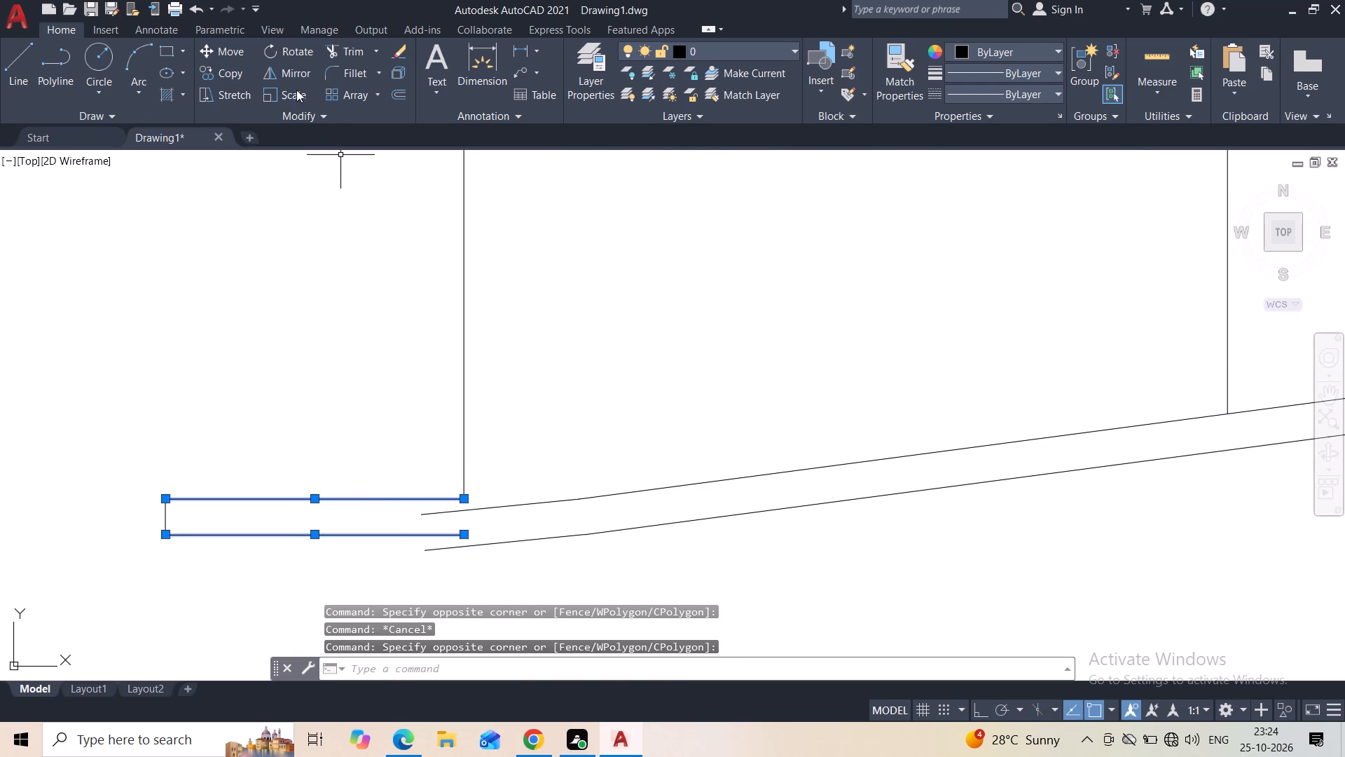
click(176, 514)
click(127, 552)
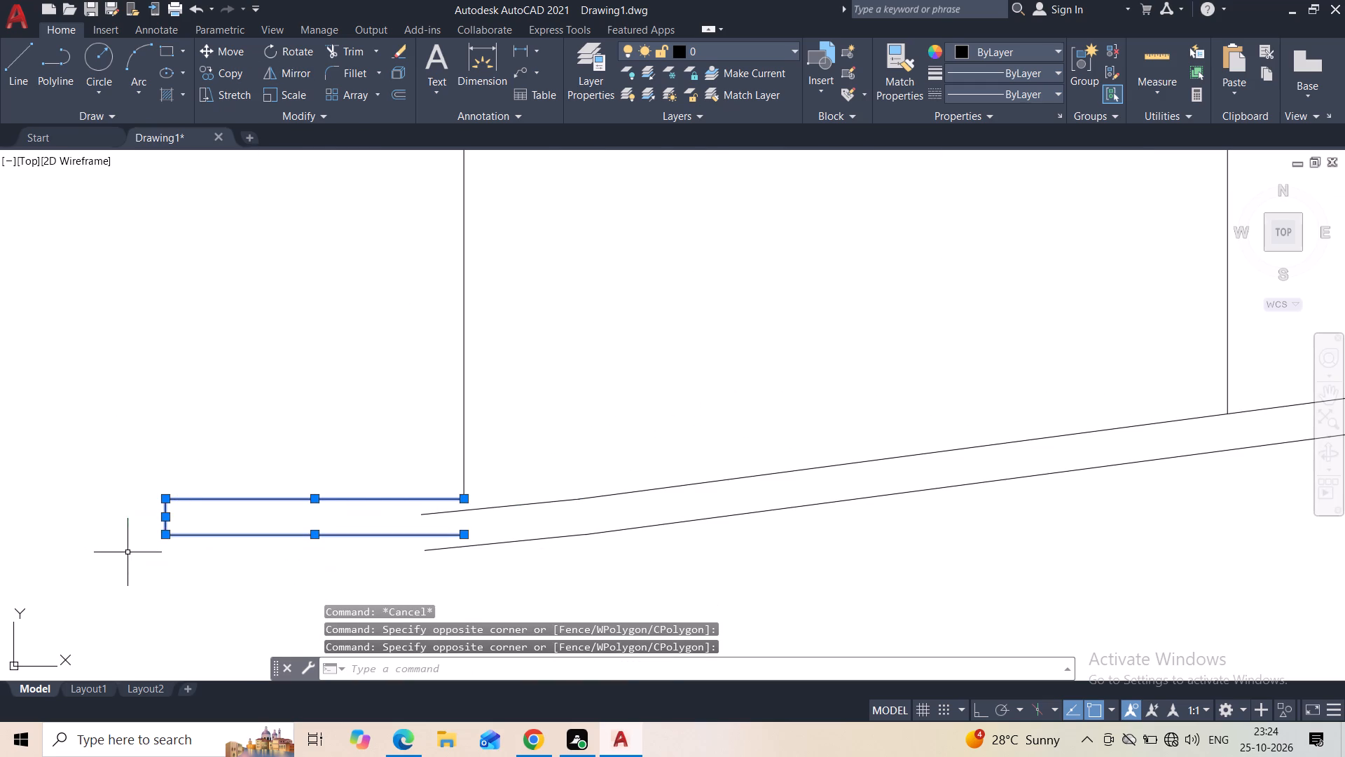
click(227, 53)
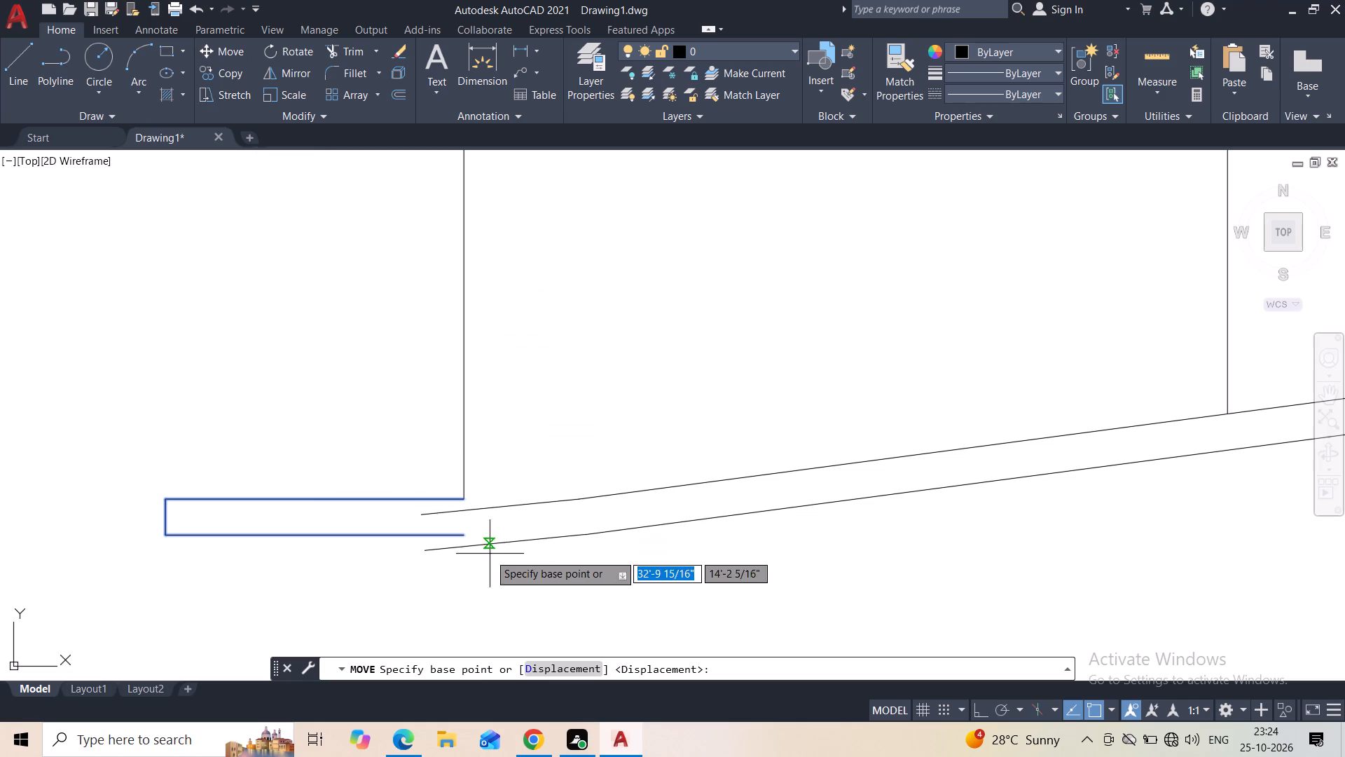
click(464, 502)
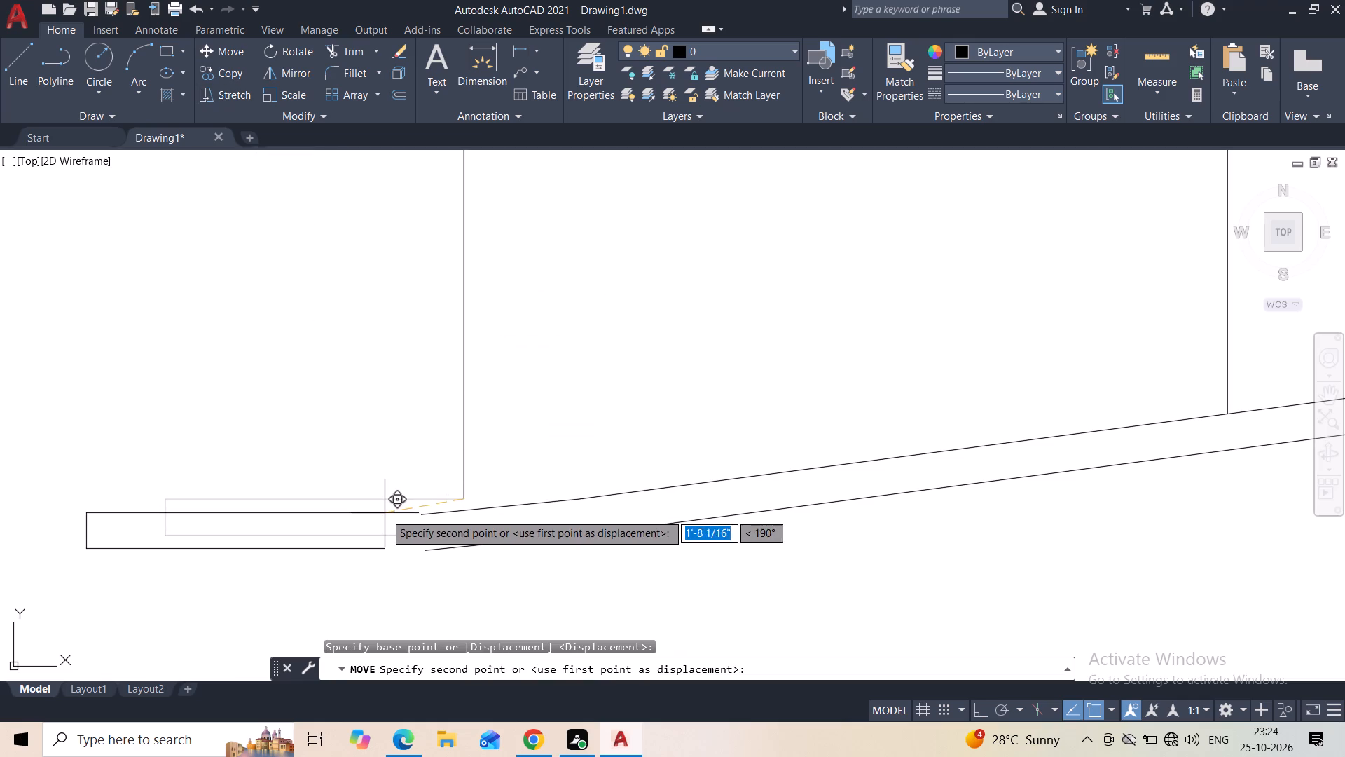
click(384, 513)
Move the outer wall line from its bottom end to the low end of the extended slope's upper line.
scroll(488, 418, down, 2)
middle_drag(498, 381, 502, 435)
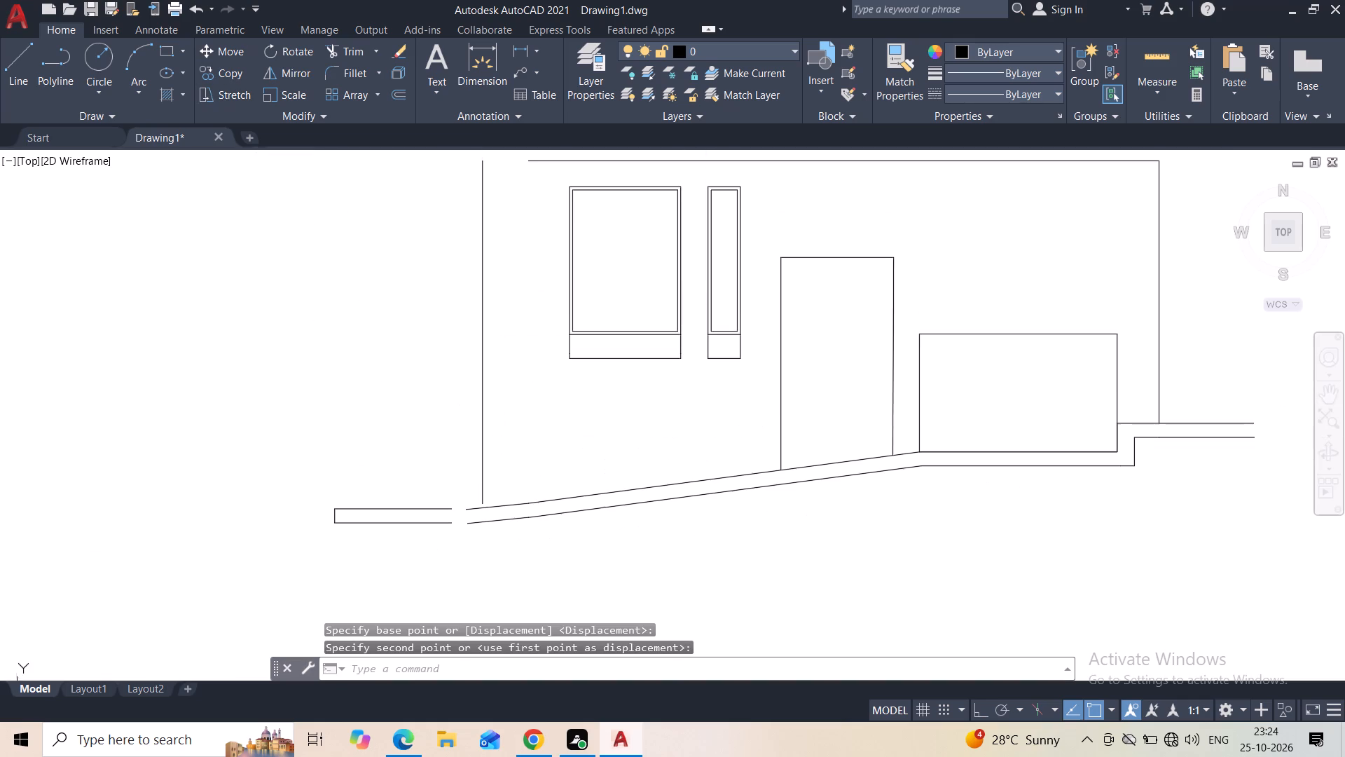
click(494, 407)
click(463, 418)
click(515, 421)
click(398, 496)
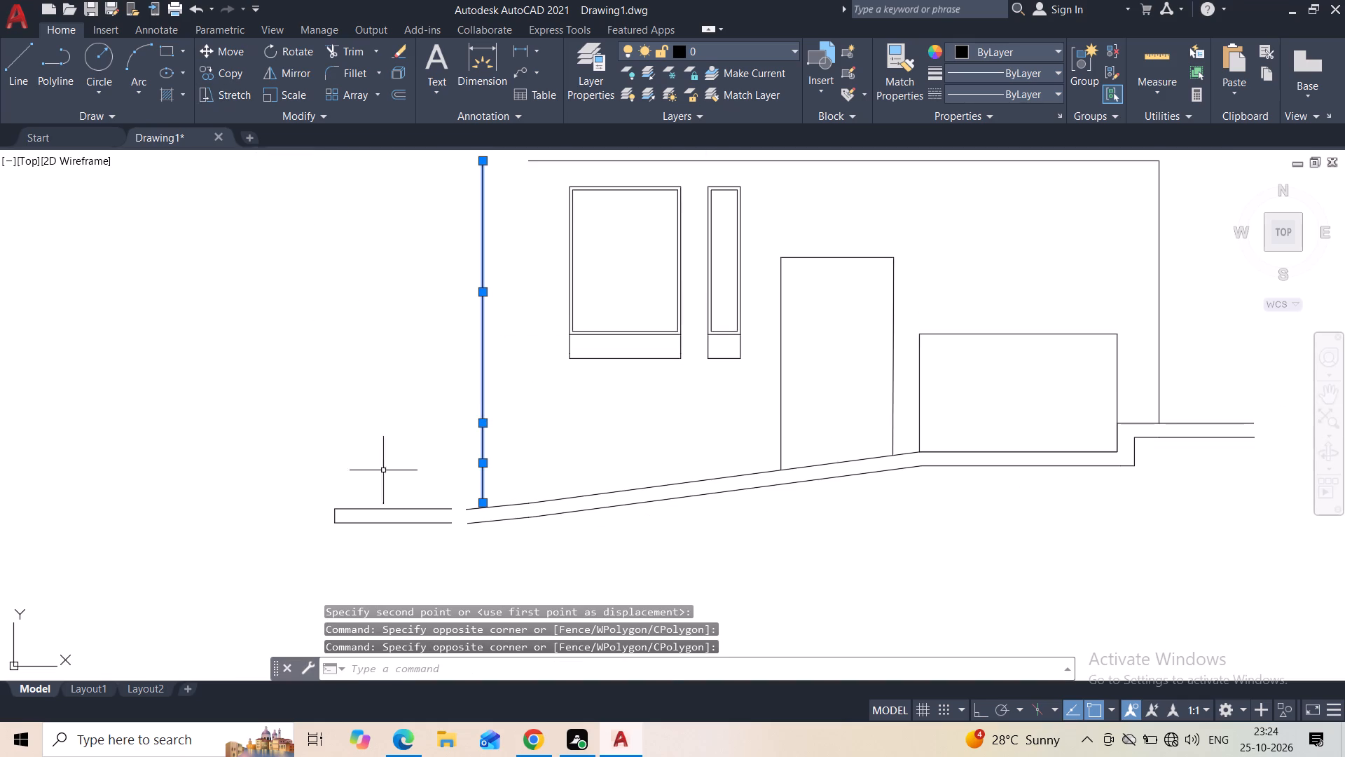
click(233, 47)
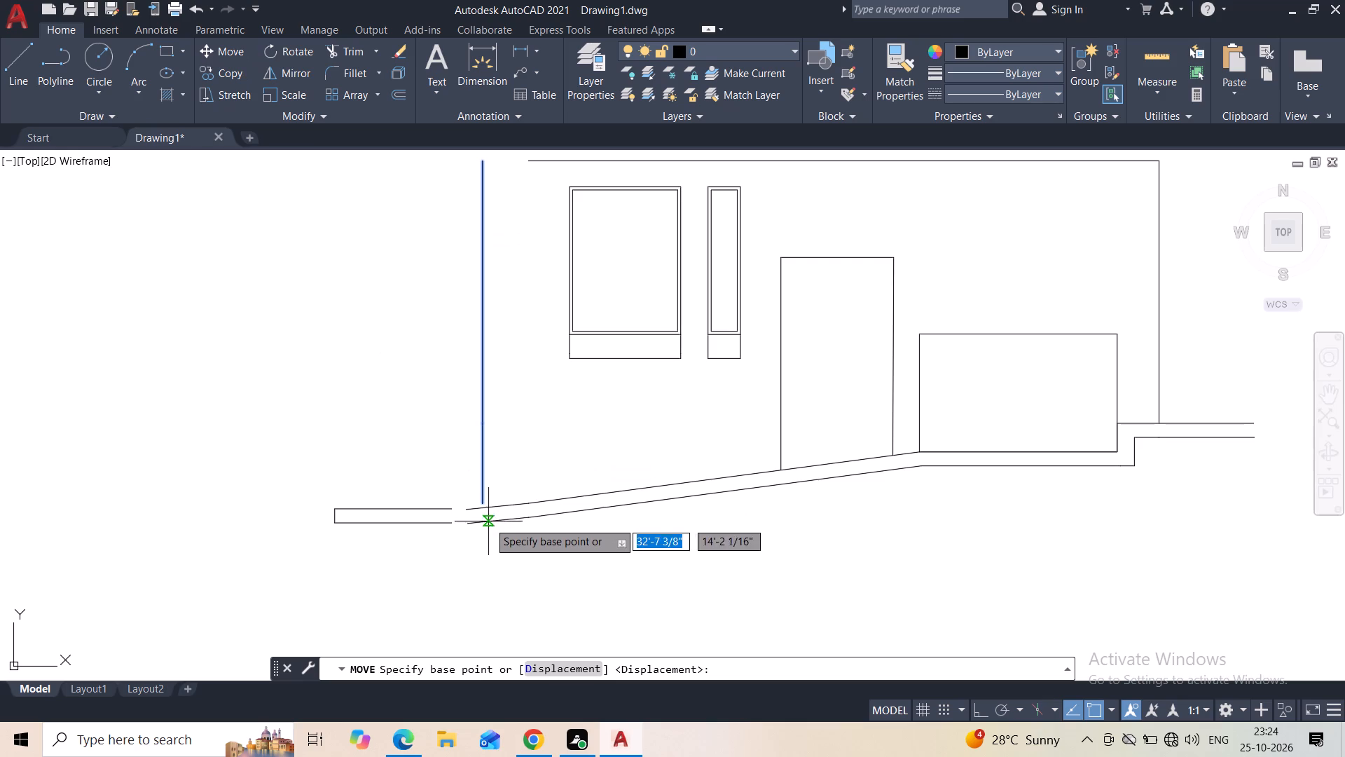
click(485, 508)
click(469, 508)
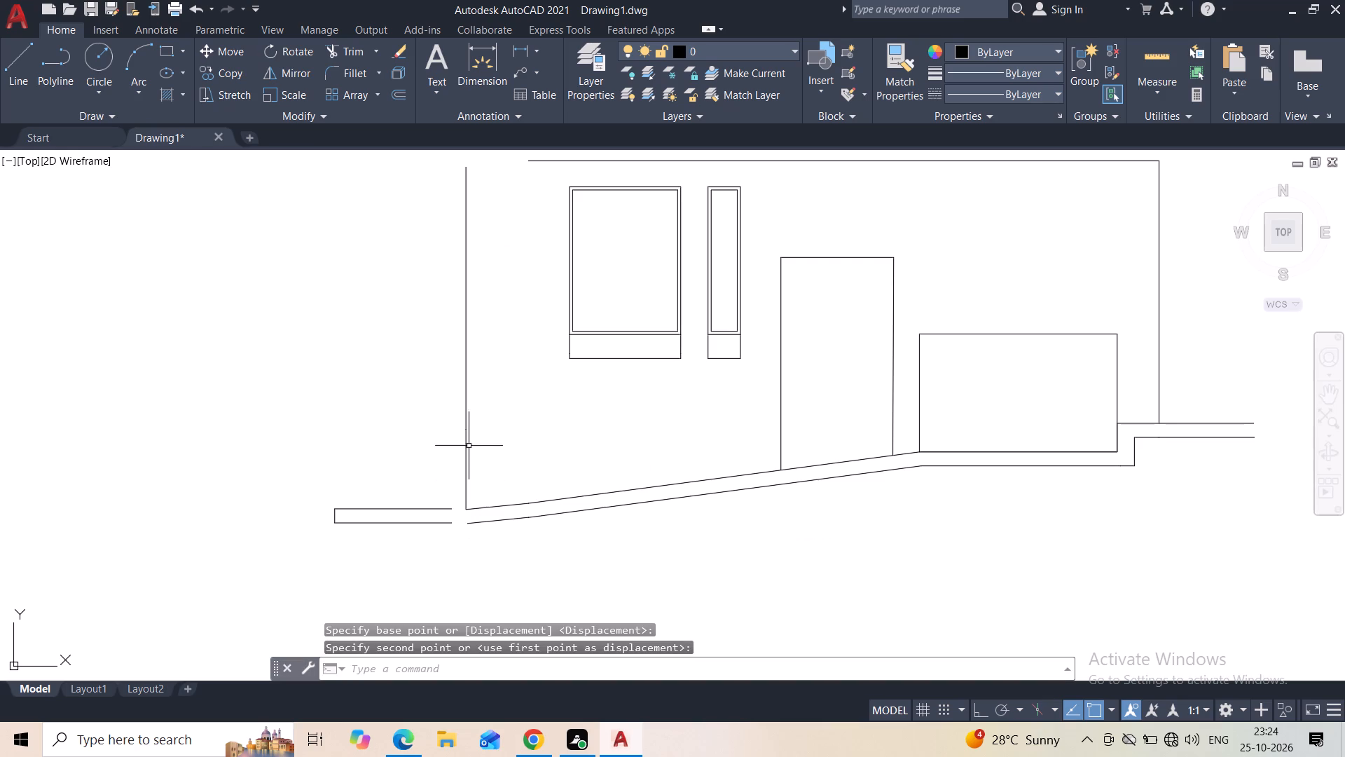
Examine the joint between the moved wall line and sloped band, the gap to the flat base piece, and the overall elevation.
scroll(452, 496, up, 1)
middle_drag(450, 498, 446, 386)
scroll(446, 386, up, 2)
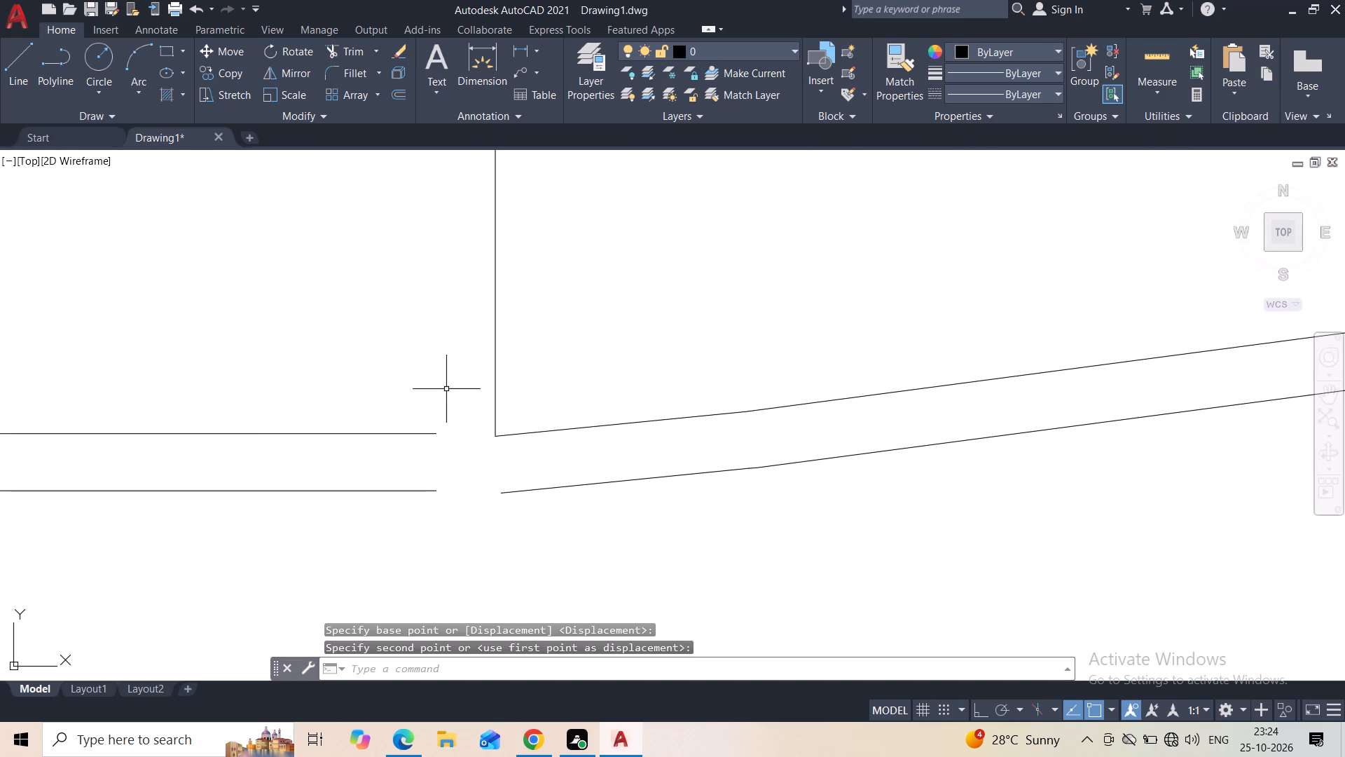
scroll(443, 406, down, 6)
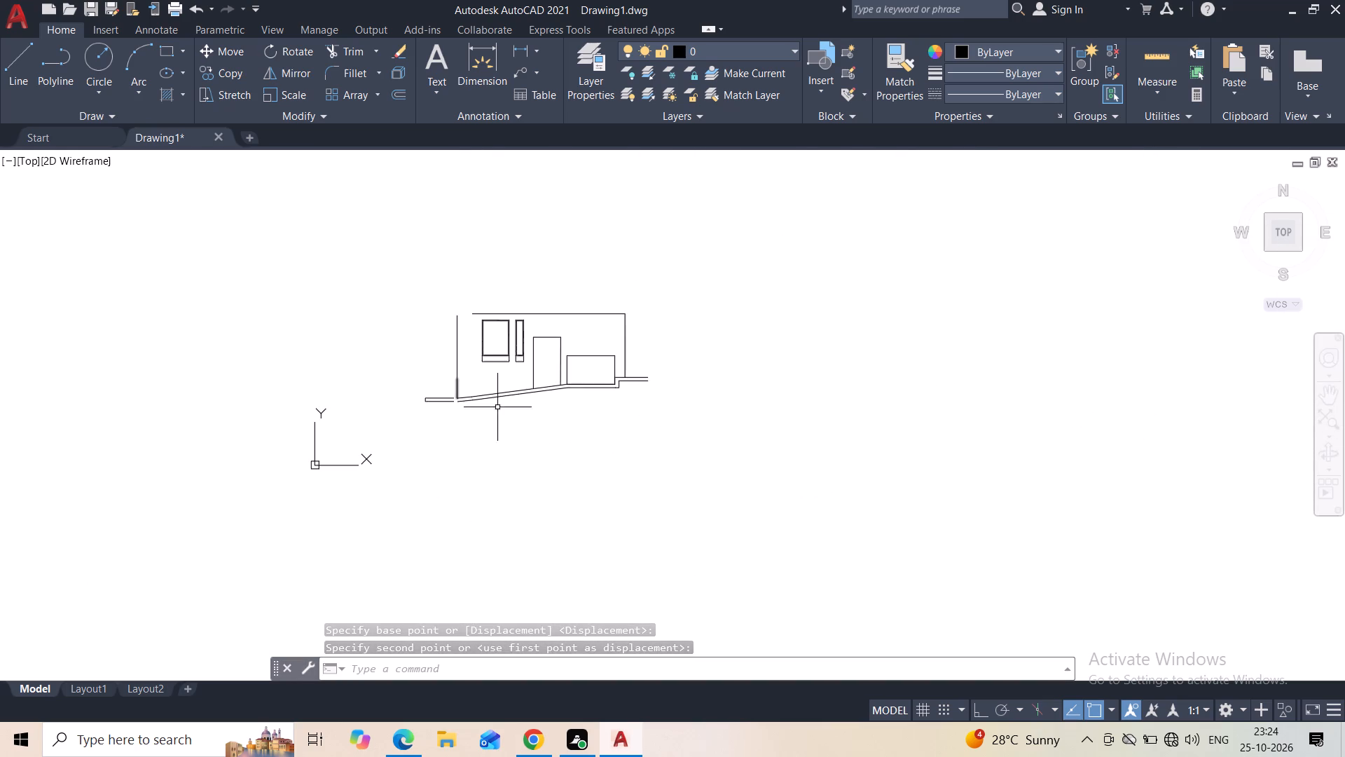
scroll(551, 362, up, 2)
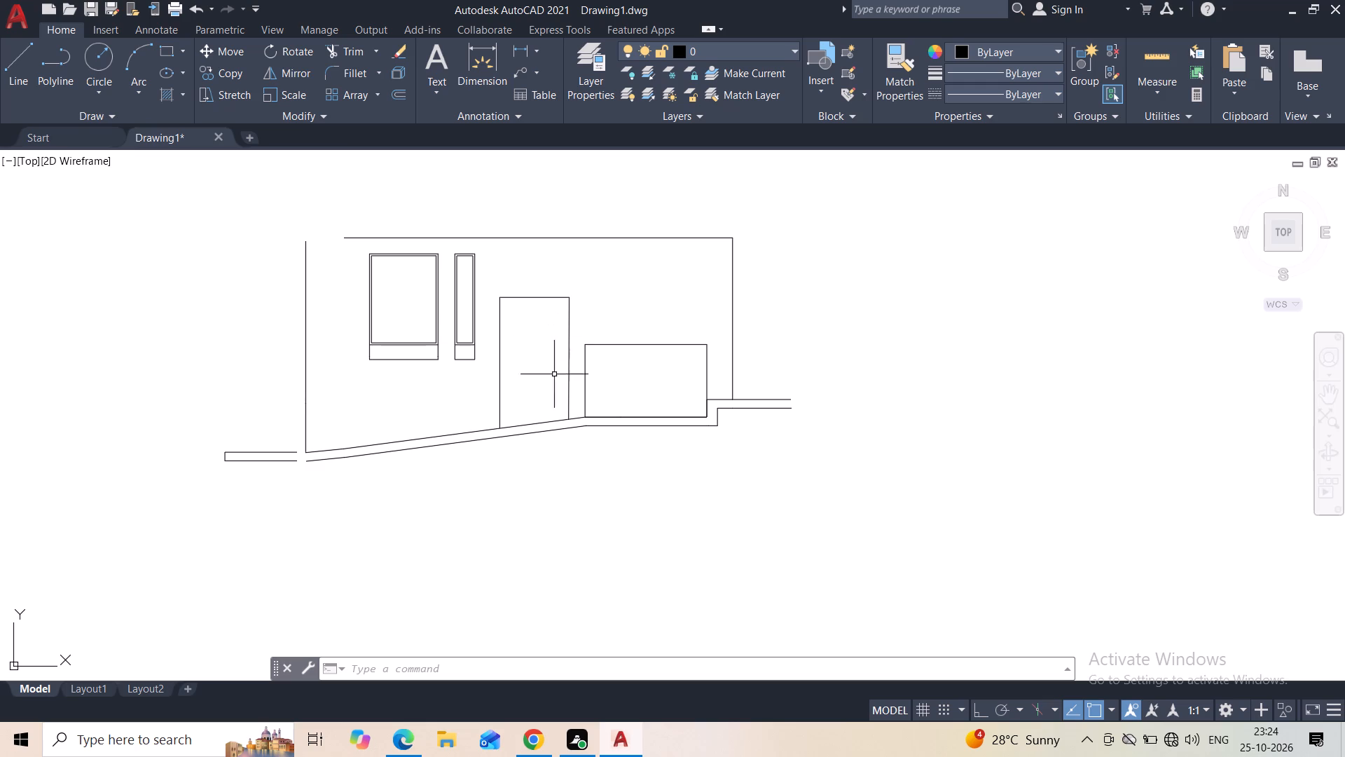
scroll(415, 409, down, 1)
scroll(482, 285, up, 2)
middle_drag(482, 282, 551, 240)
middle_drag(353, 538, 408, 375)
scroll(355, 454, up, 1)
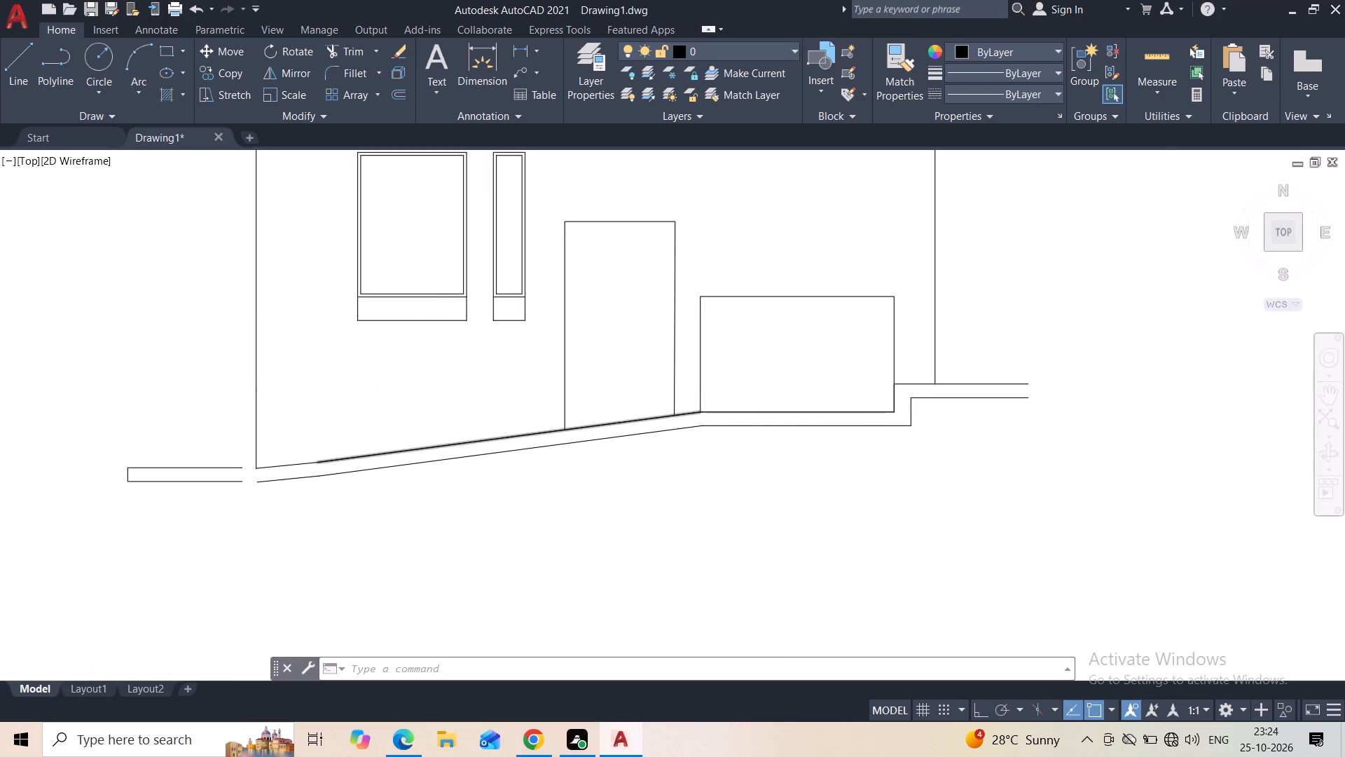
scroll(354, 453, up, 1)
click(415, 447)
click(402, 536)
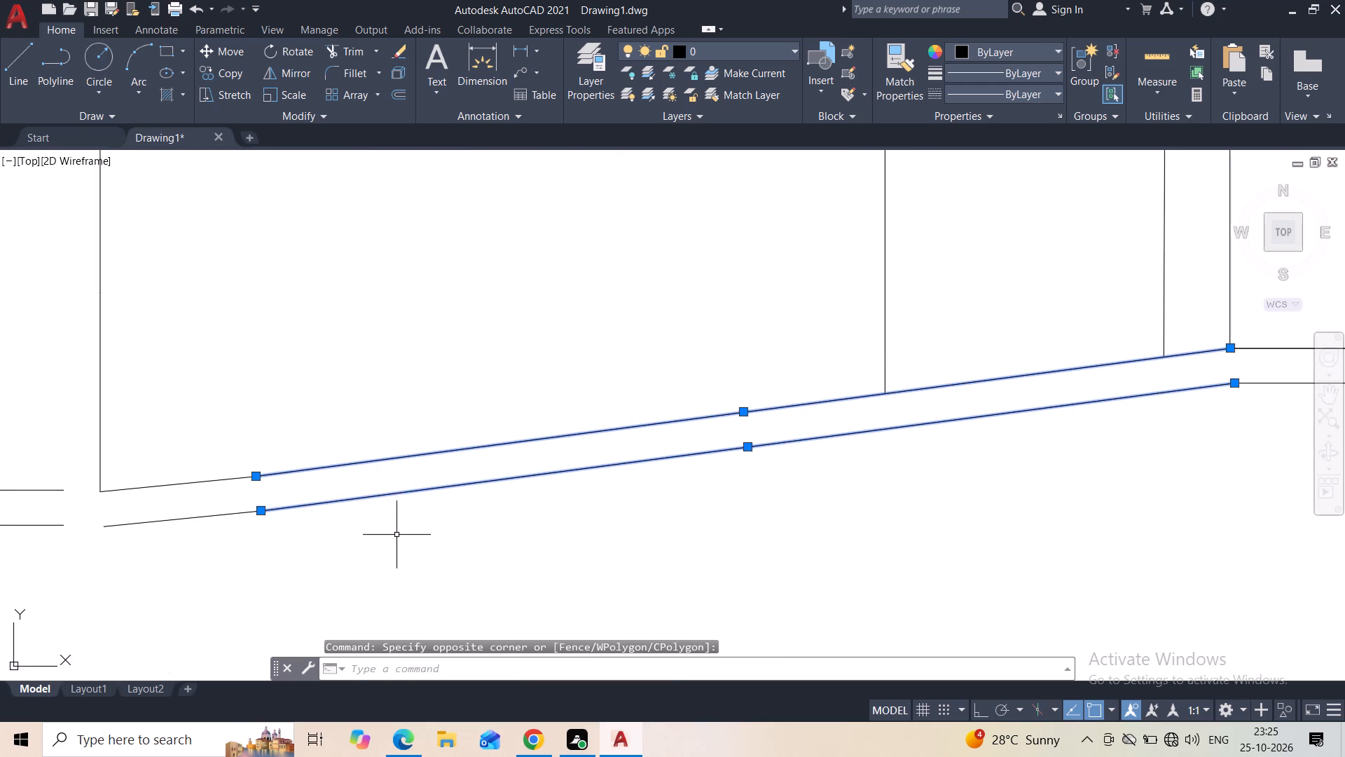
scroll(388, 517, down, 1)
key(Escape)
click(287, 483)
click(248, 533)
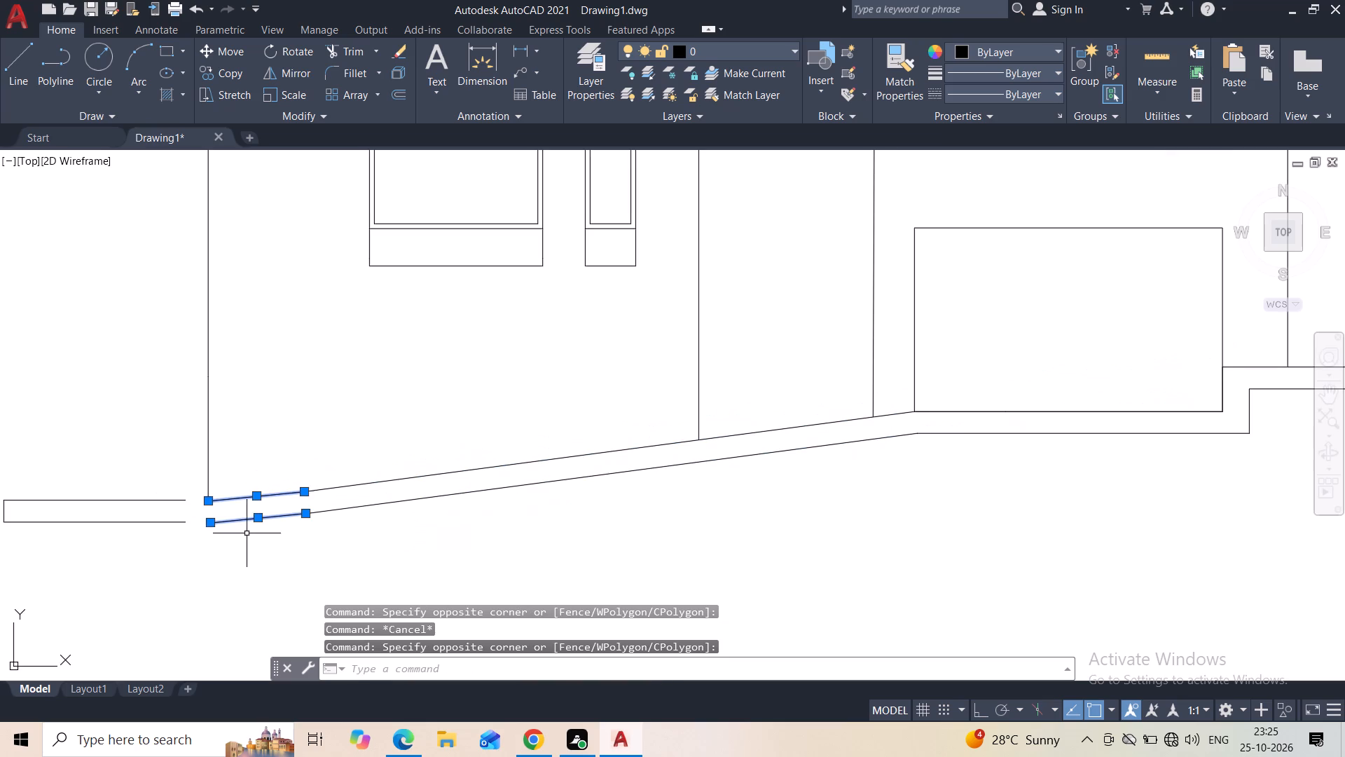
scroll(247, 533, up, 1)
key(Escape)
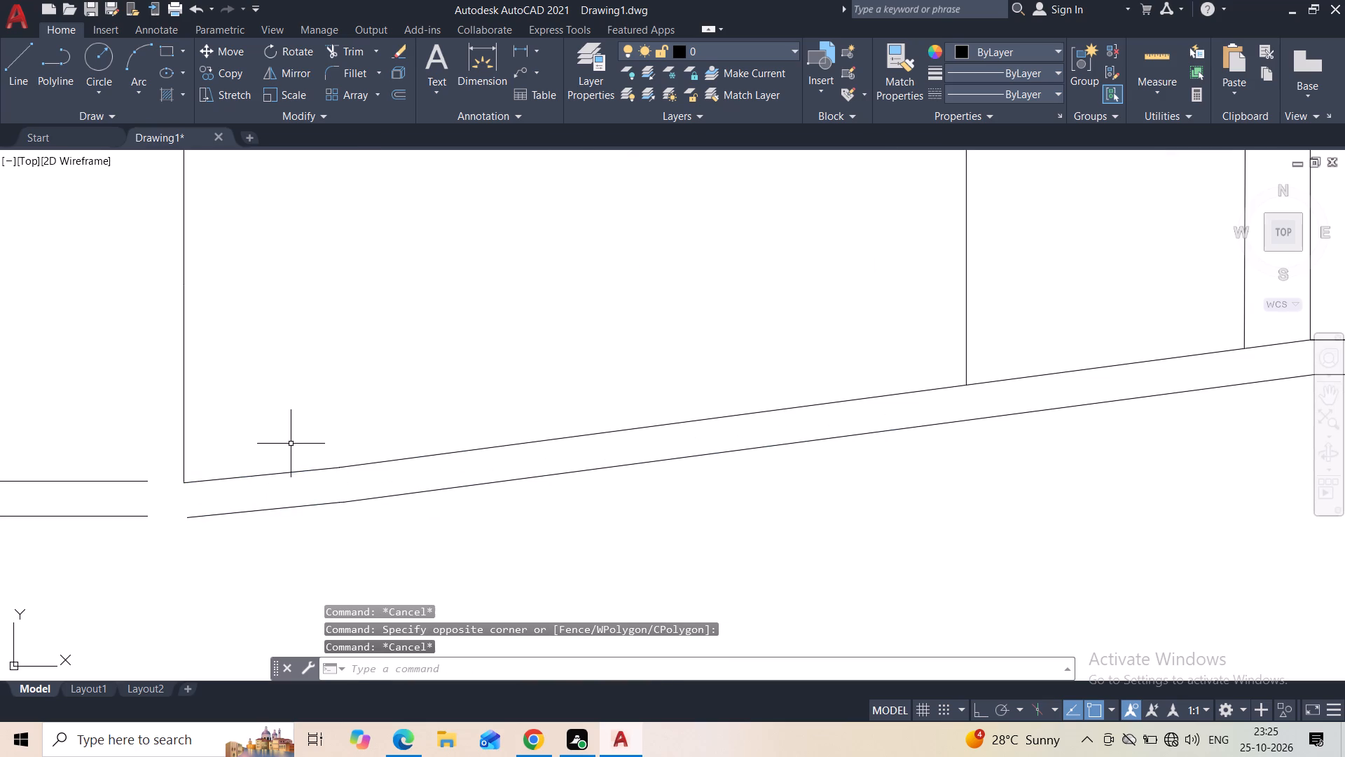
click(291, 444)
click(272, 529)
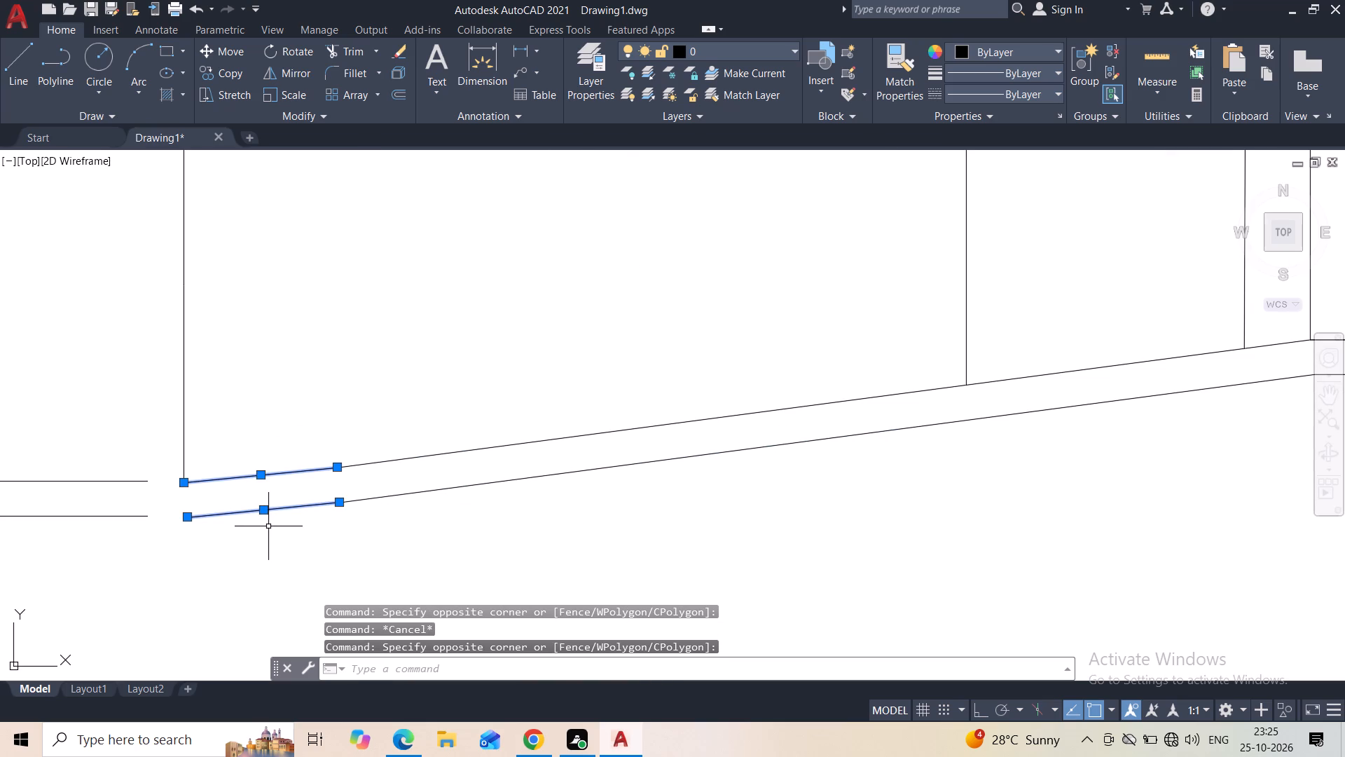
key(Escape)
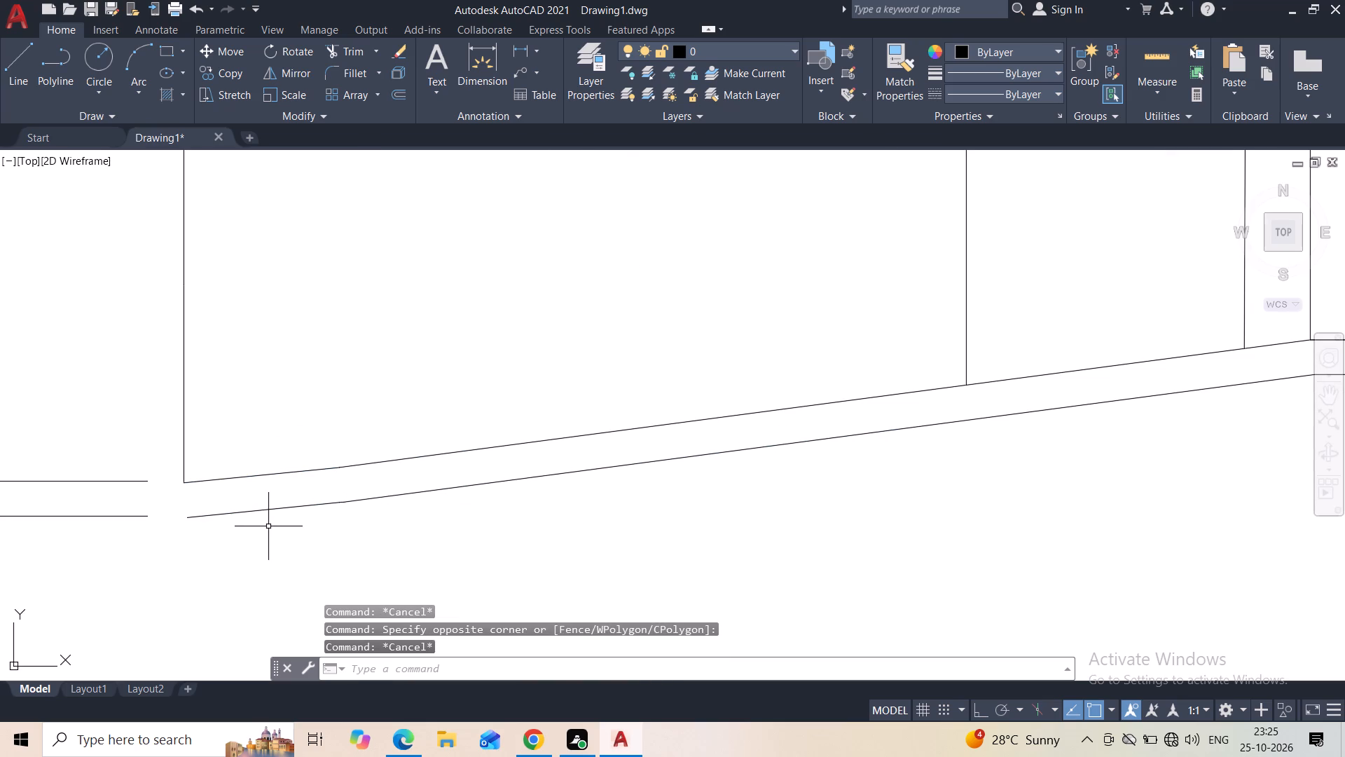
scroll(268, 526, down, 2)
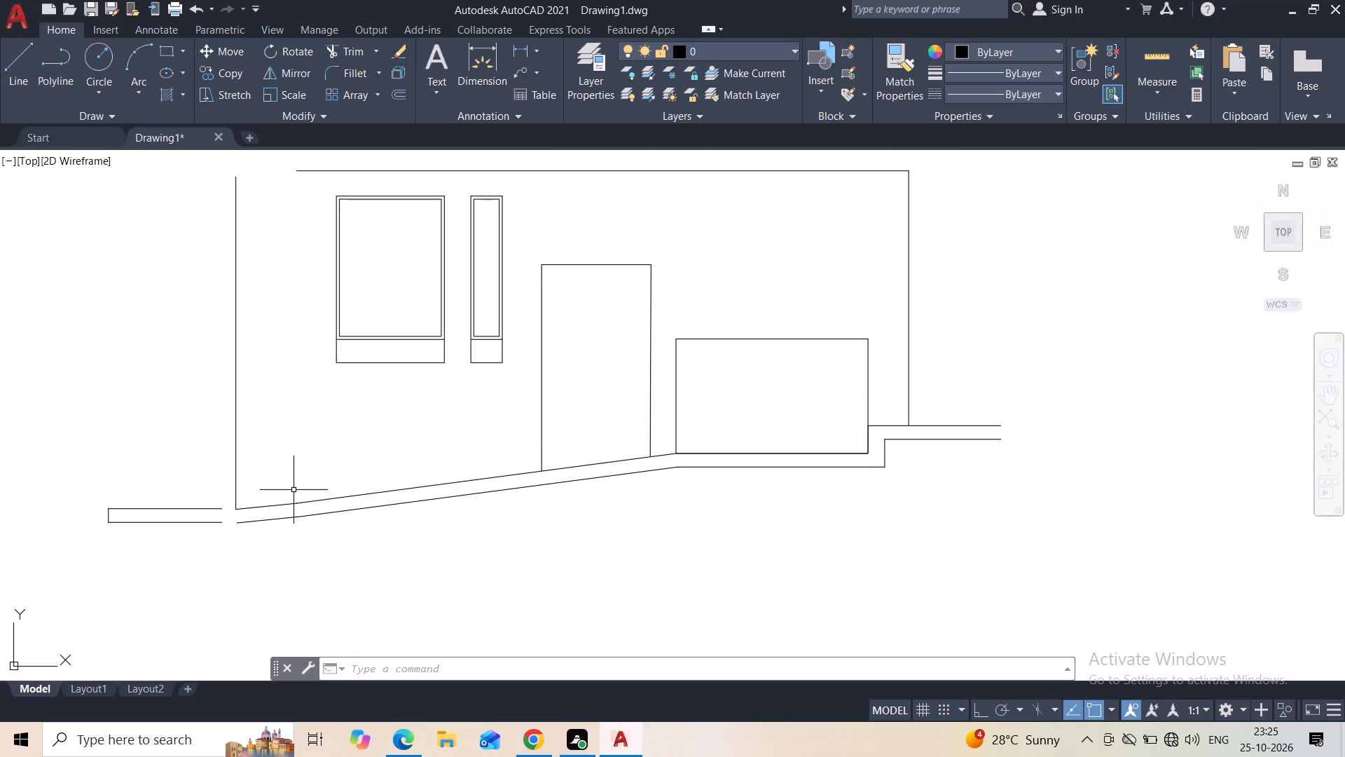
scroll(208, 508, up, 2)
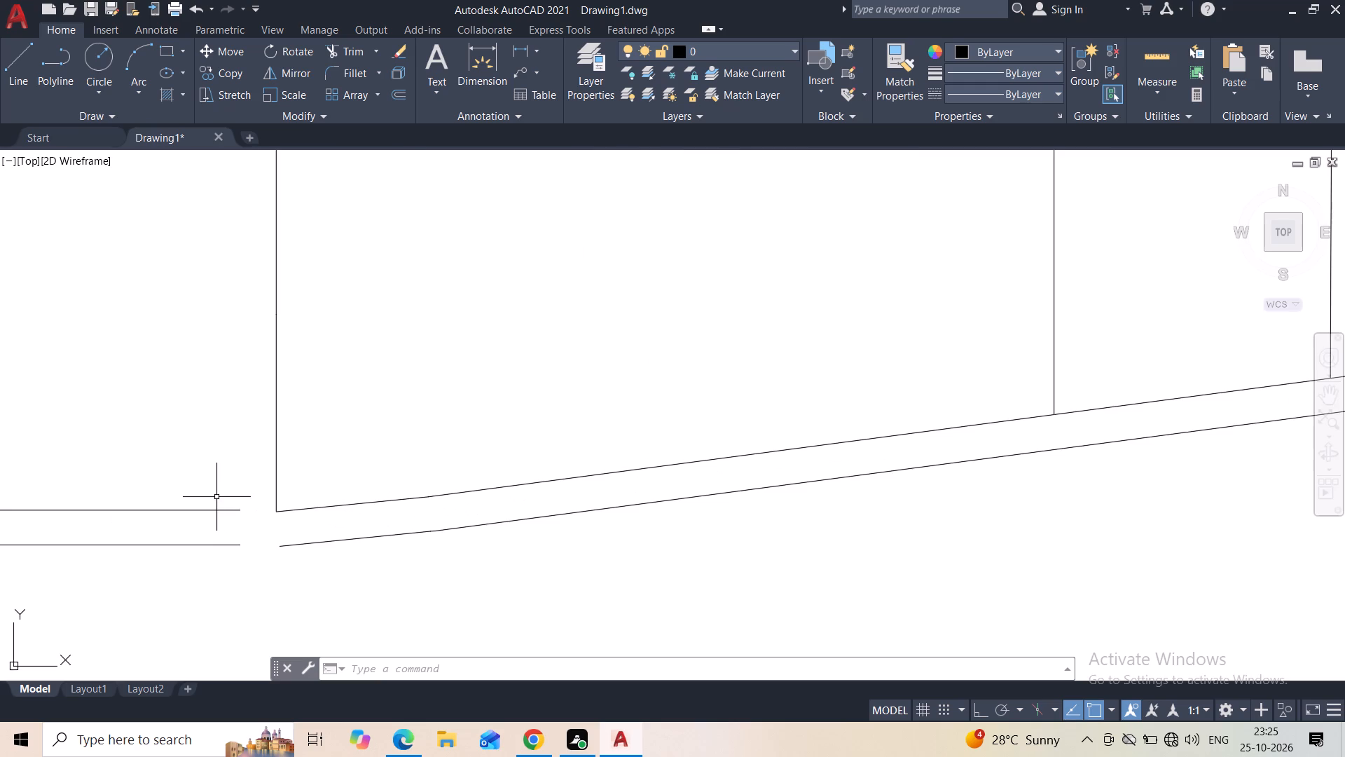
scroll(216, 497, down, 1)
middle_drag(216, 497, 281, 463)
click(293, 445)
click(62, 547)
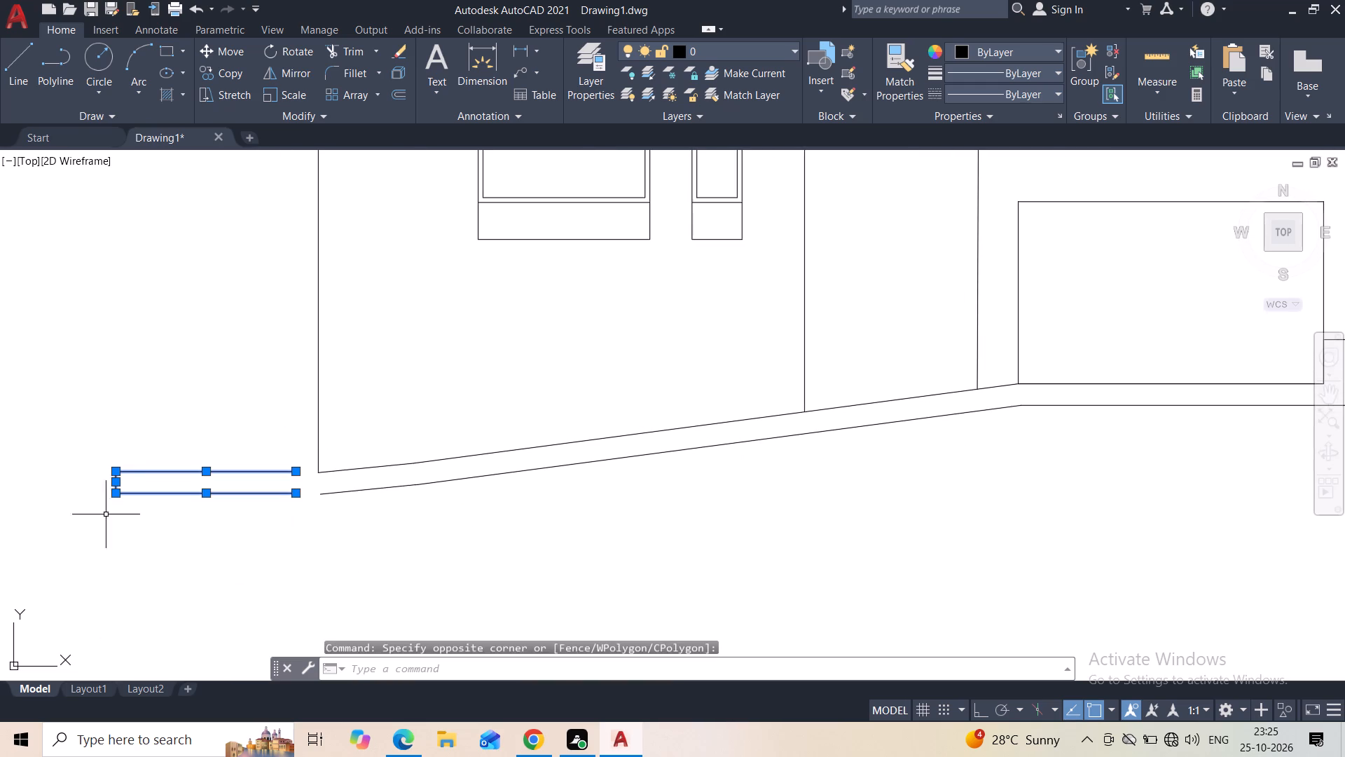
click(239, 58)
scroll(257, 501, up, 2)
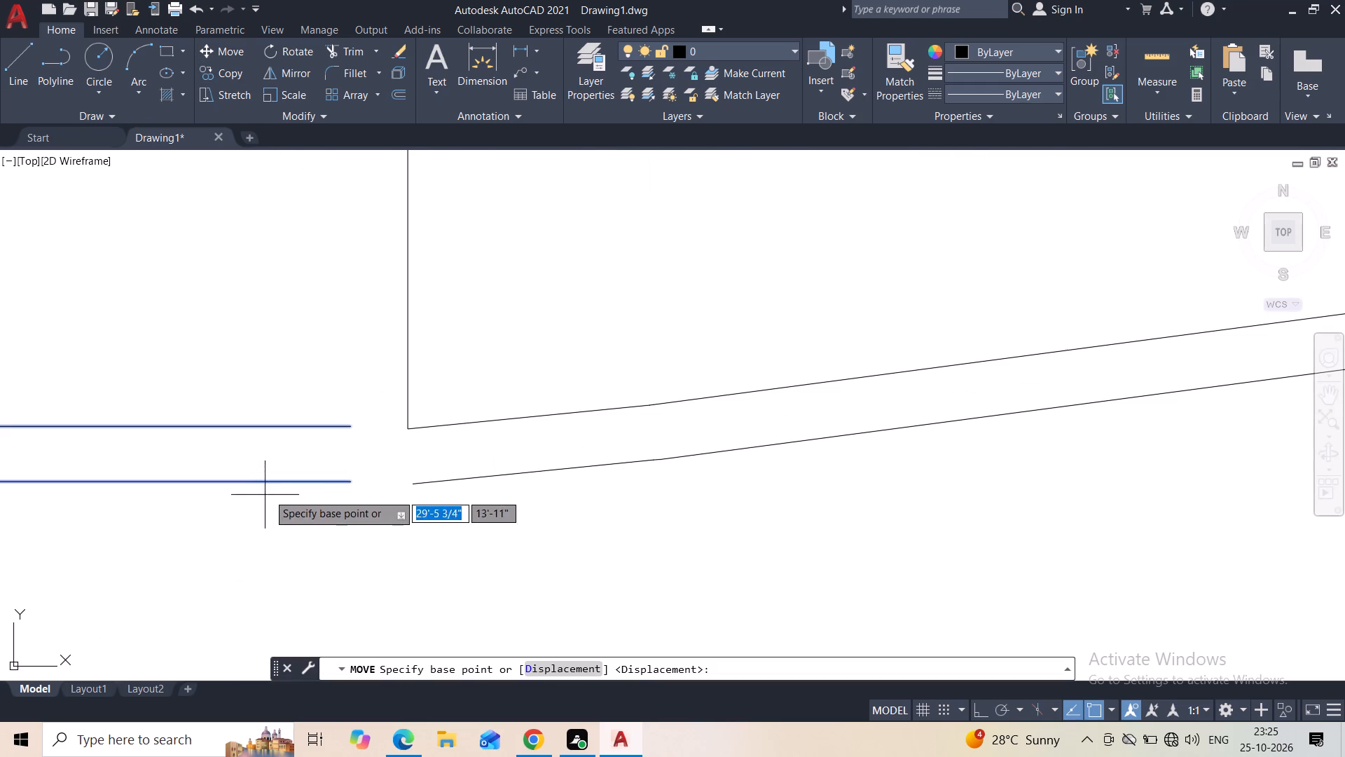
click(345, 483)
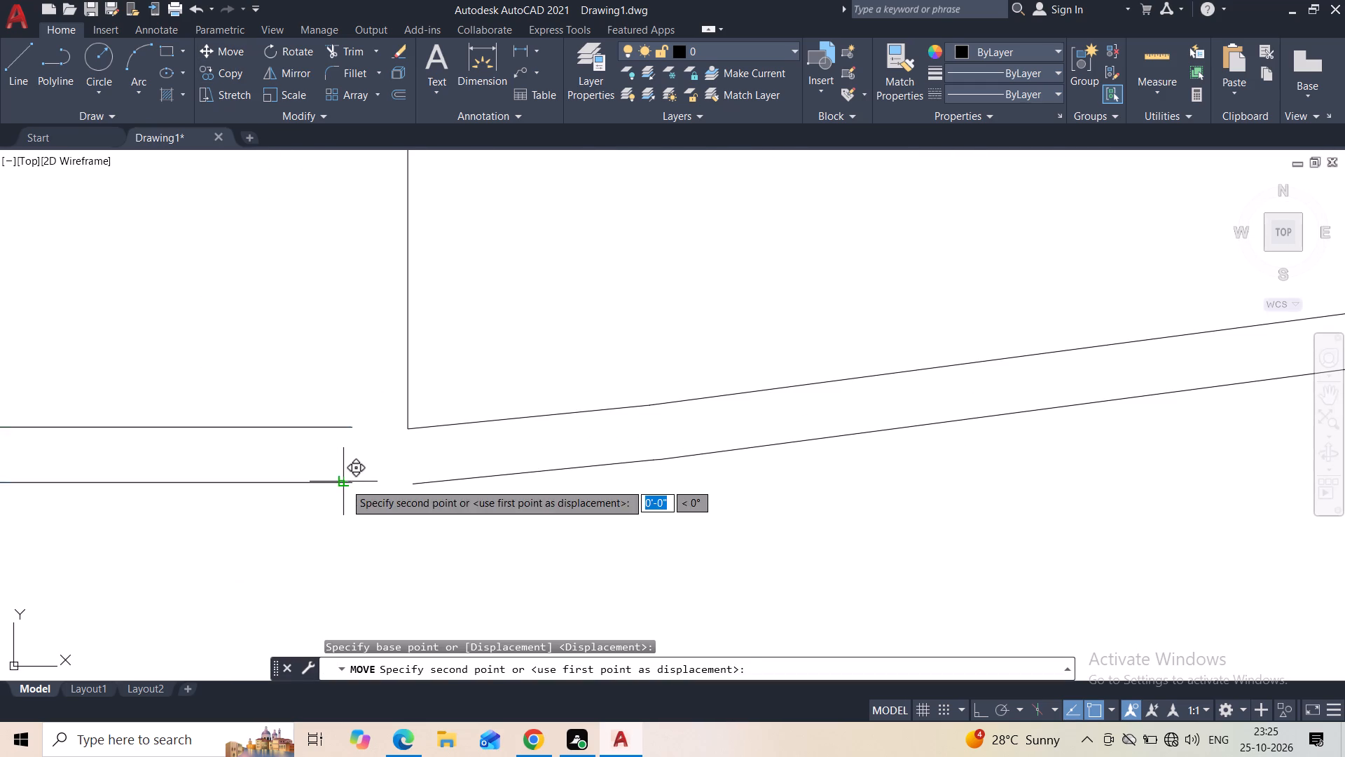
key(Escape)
Move the flat base piece so its lower line's inner end meets the low end of the slope's lower line.
scroll(350, 418, down, 5)
click(346, 410)
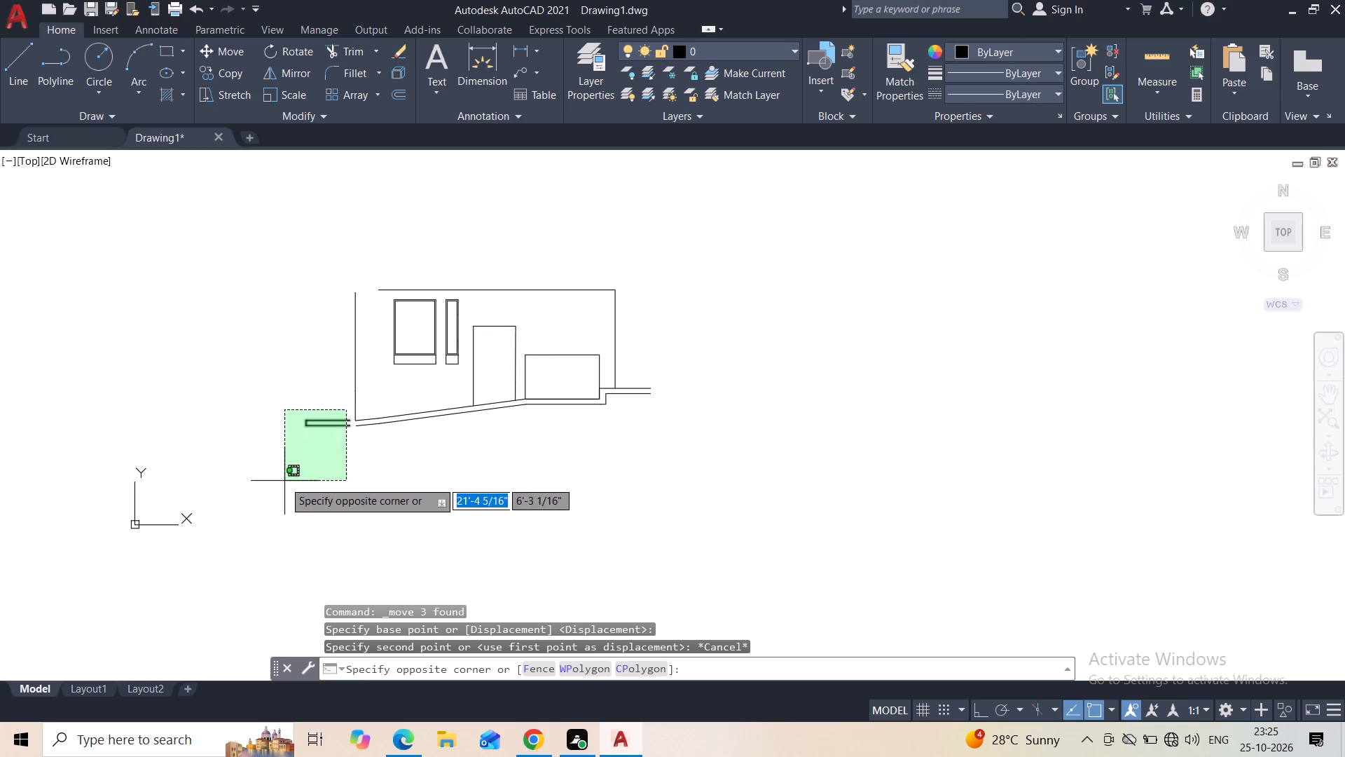
click(284, 481)
scroll(289, 435, up, 4)
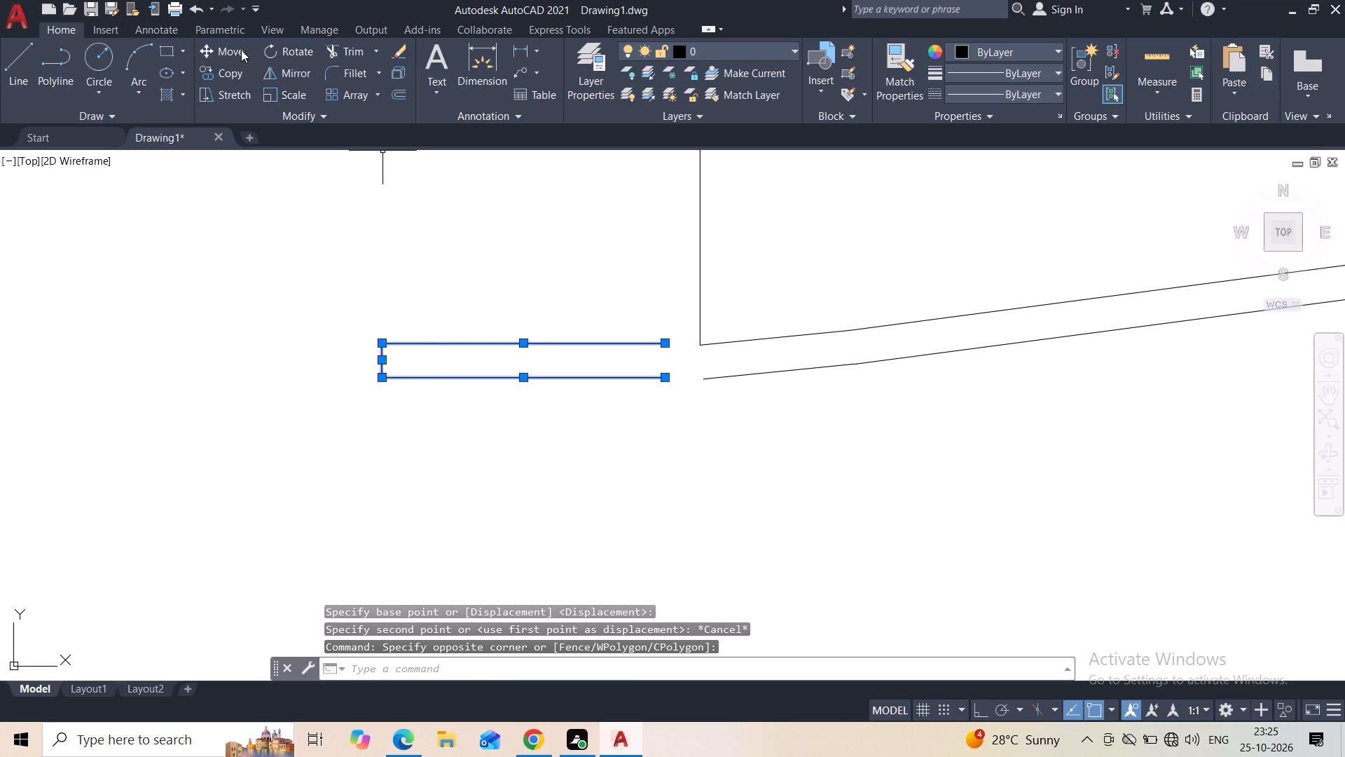
click(239, 48)
click(659, 380)
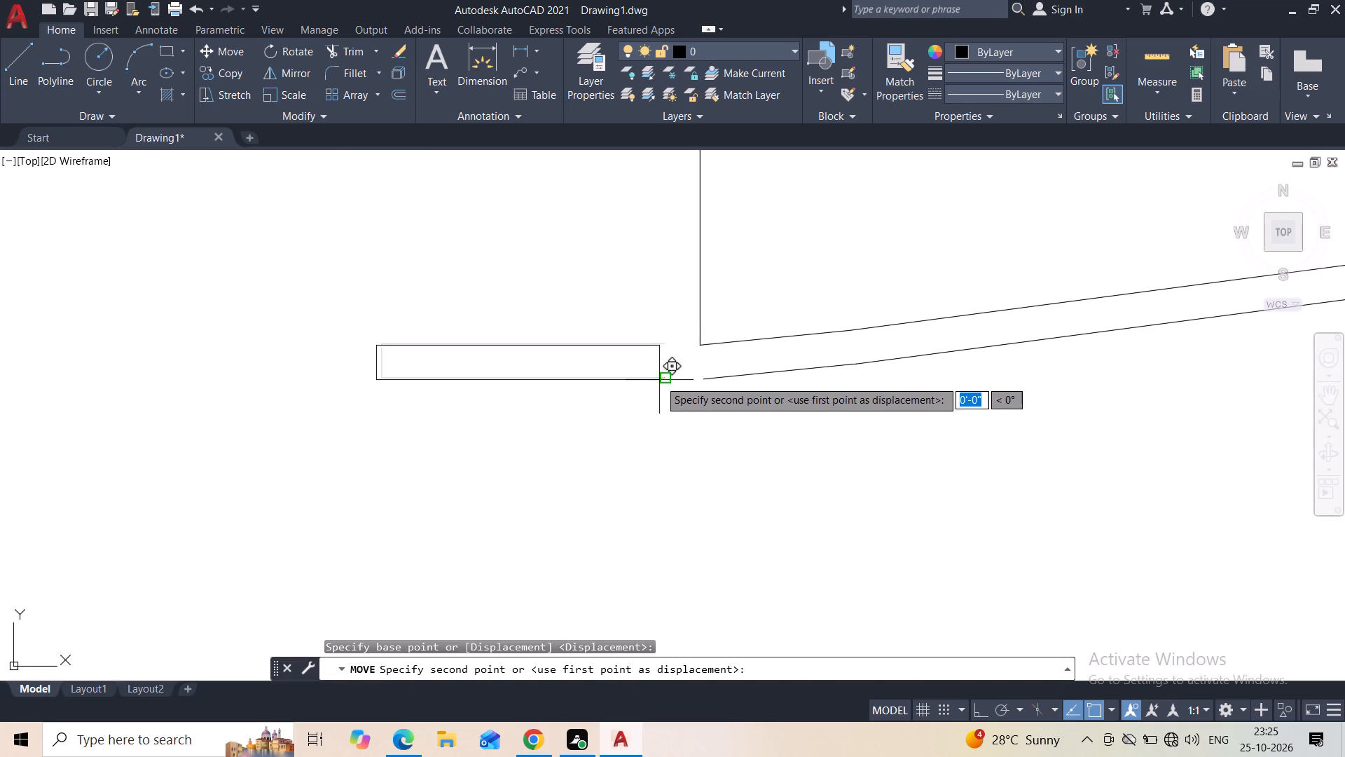
click(698, 381)
key(Escape)
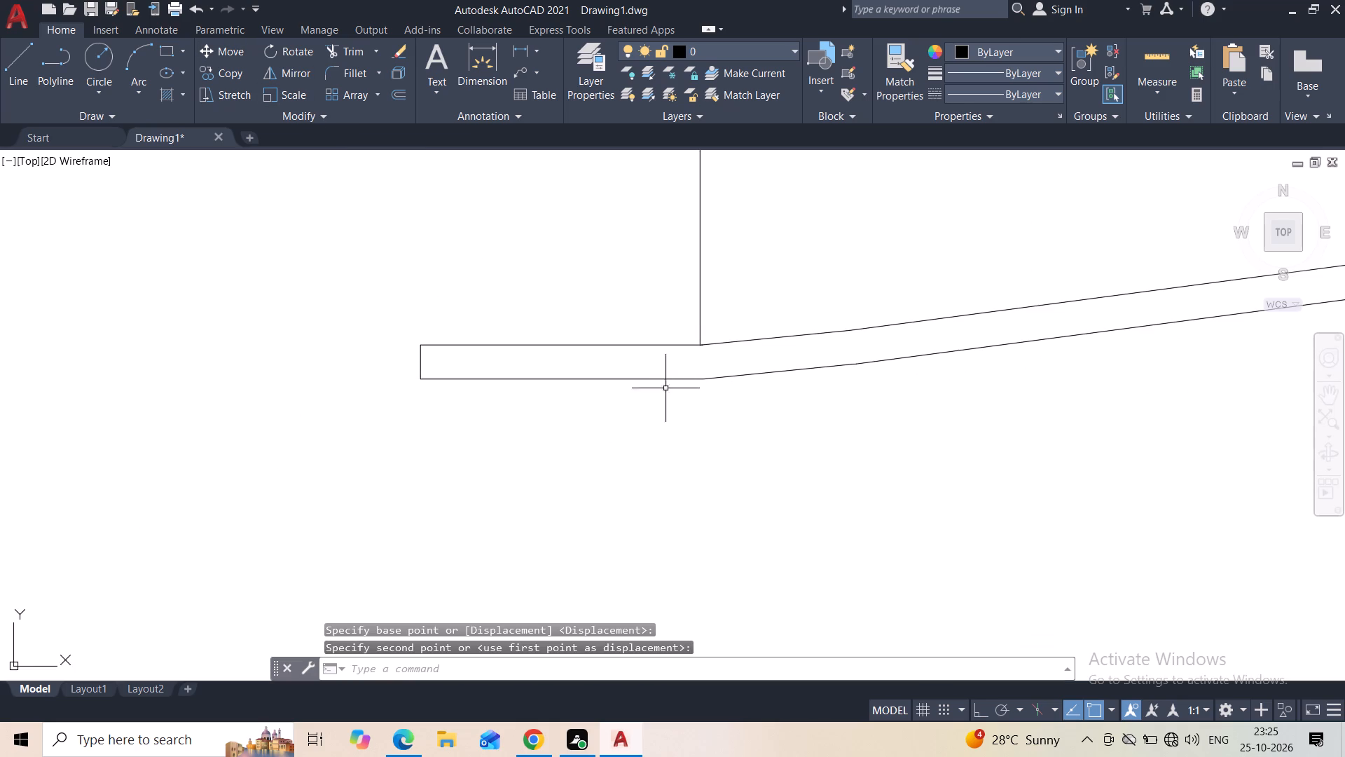
Stretch the inner end of the flat piece's upper line back to the corner where the wall meets the slope.
scroll(694, 355, up, 9)
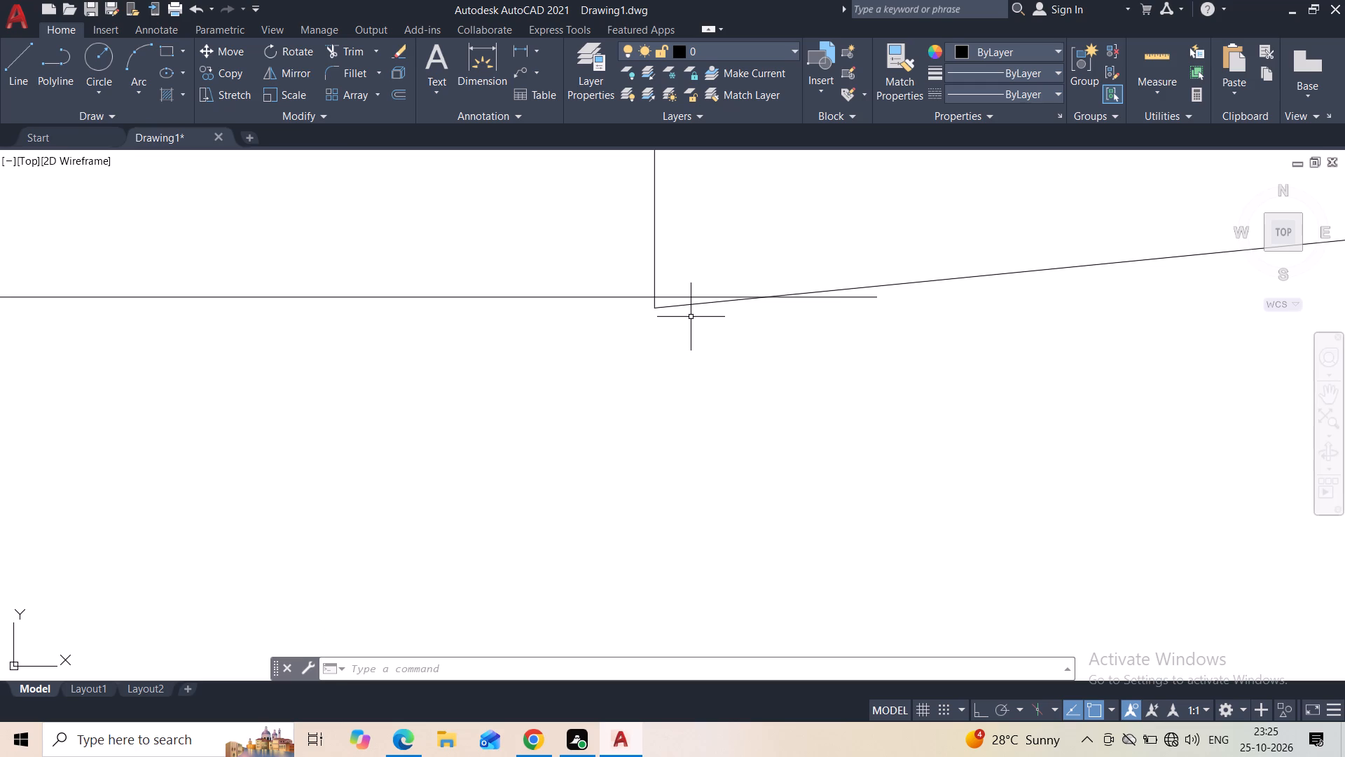
scroll(699, 287, down, 7)
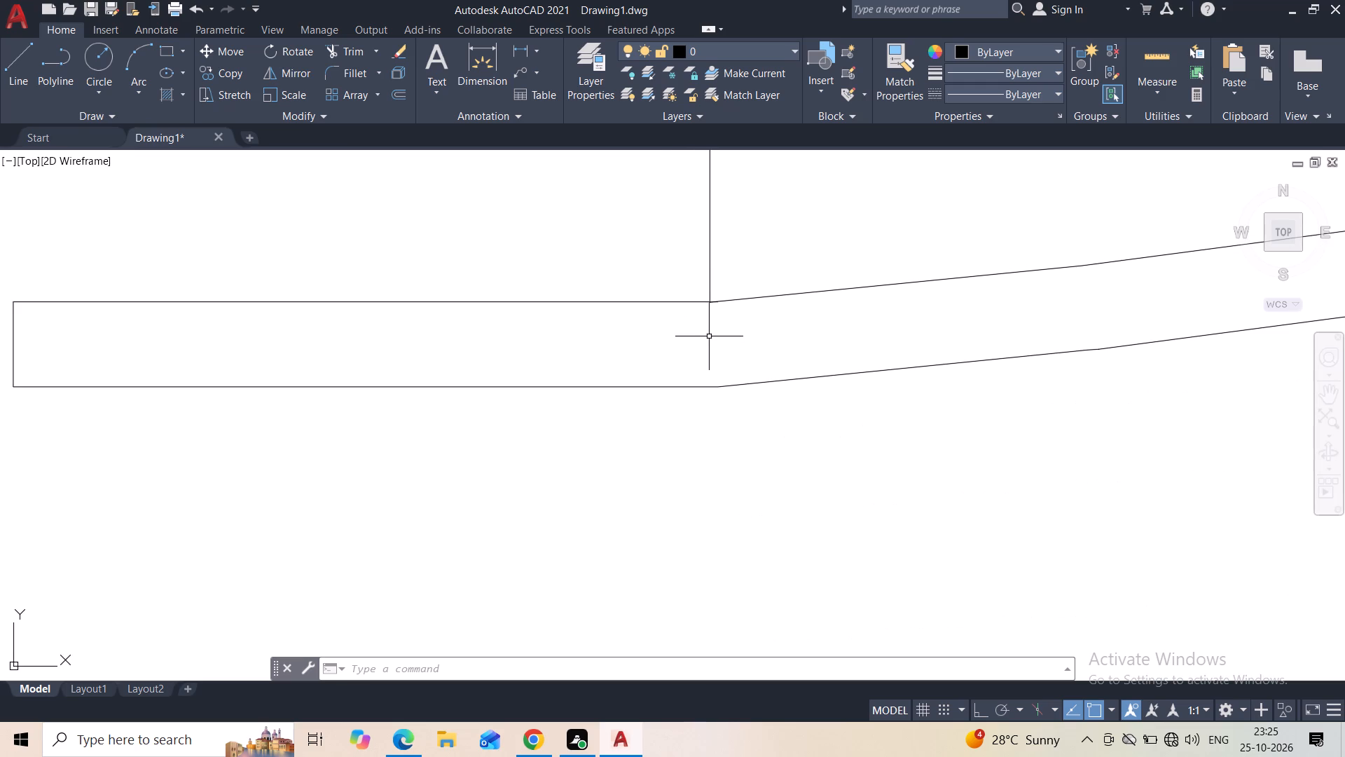
scroll(707, 306, up, 7)
middle_drag(733, 275, 609, 389)
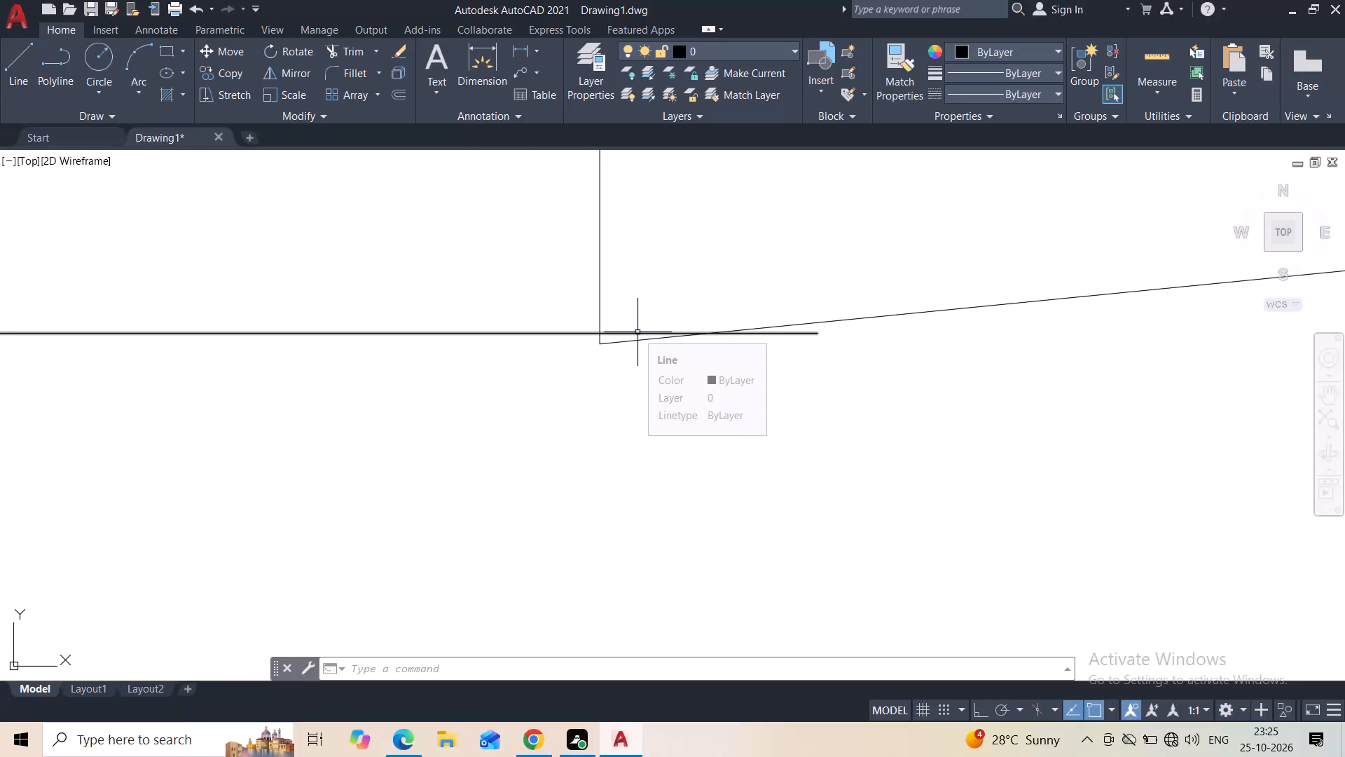
click(635, 332)
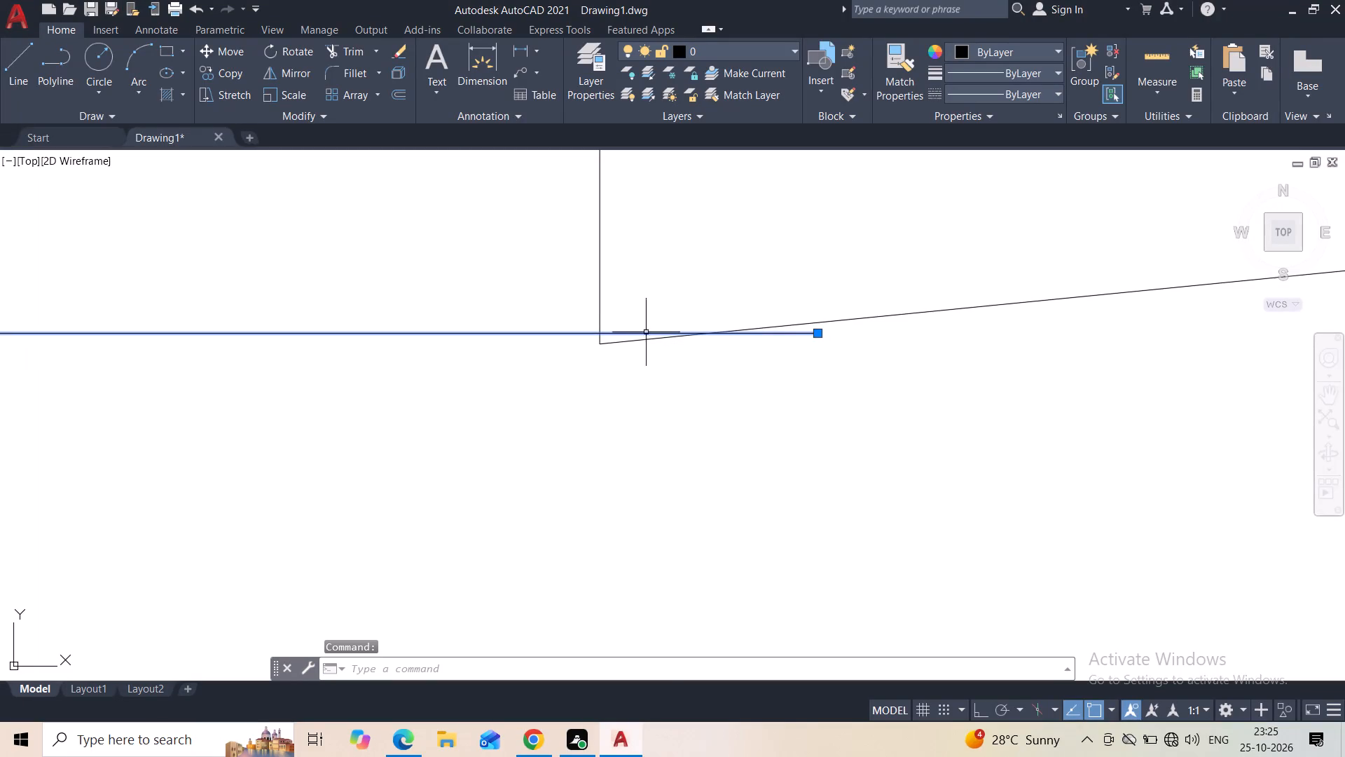
click(818, 332)
click(604, 343)
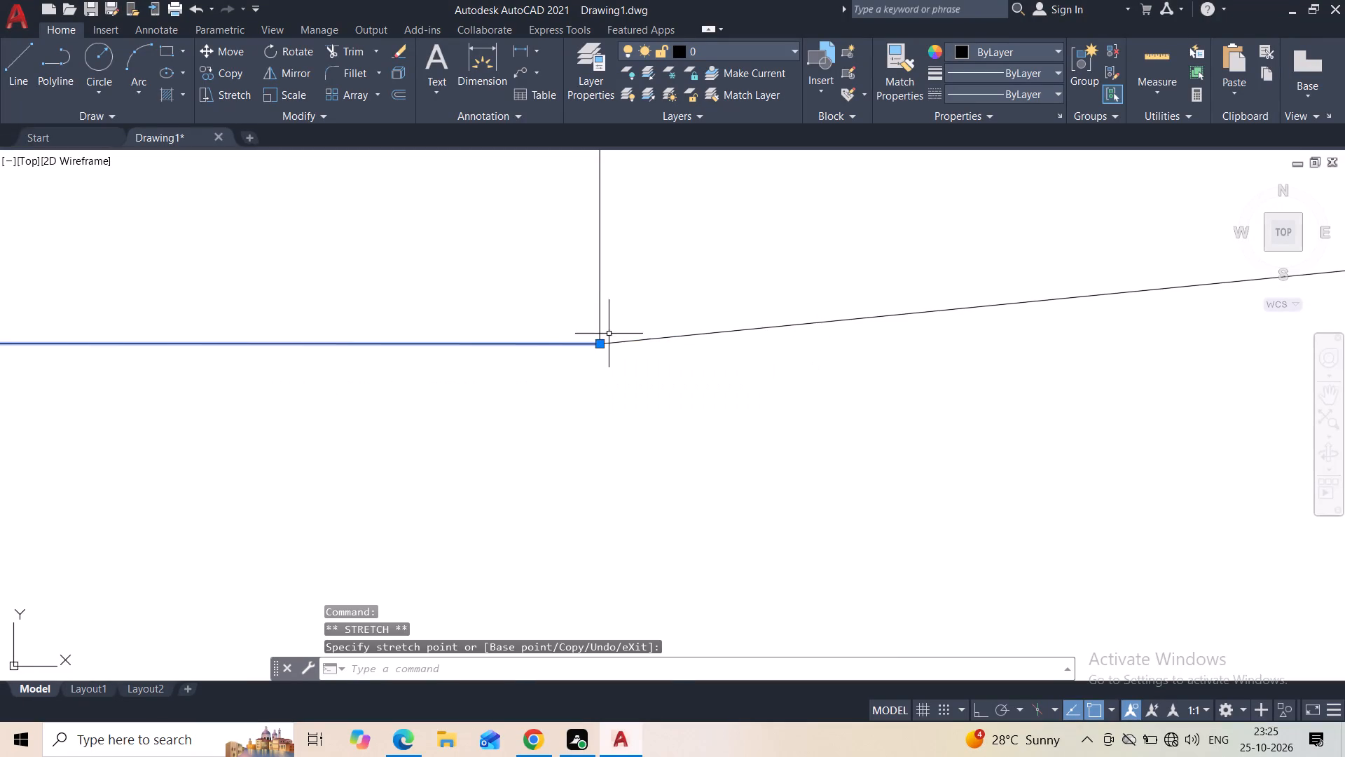
key(Escape)
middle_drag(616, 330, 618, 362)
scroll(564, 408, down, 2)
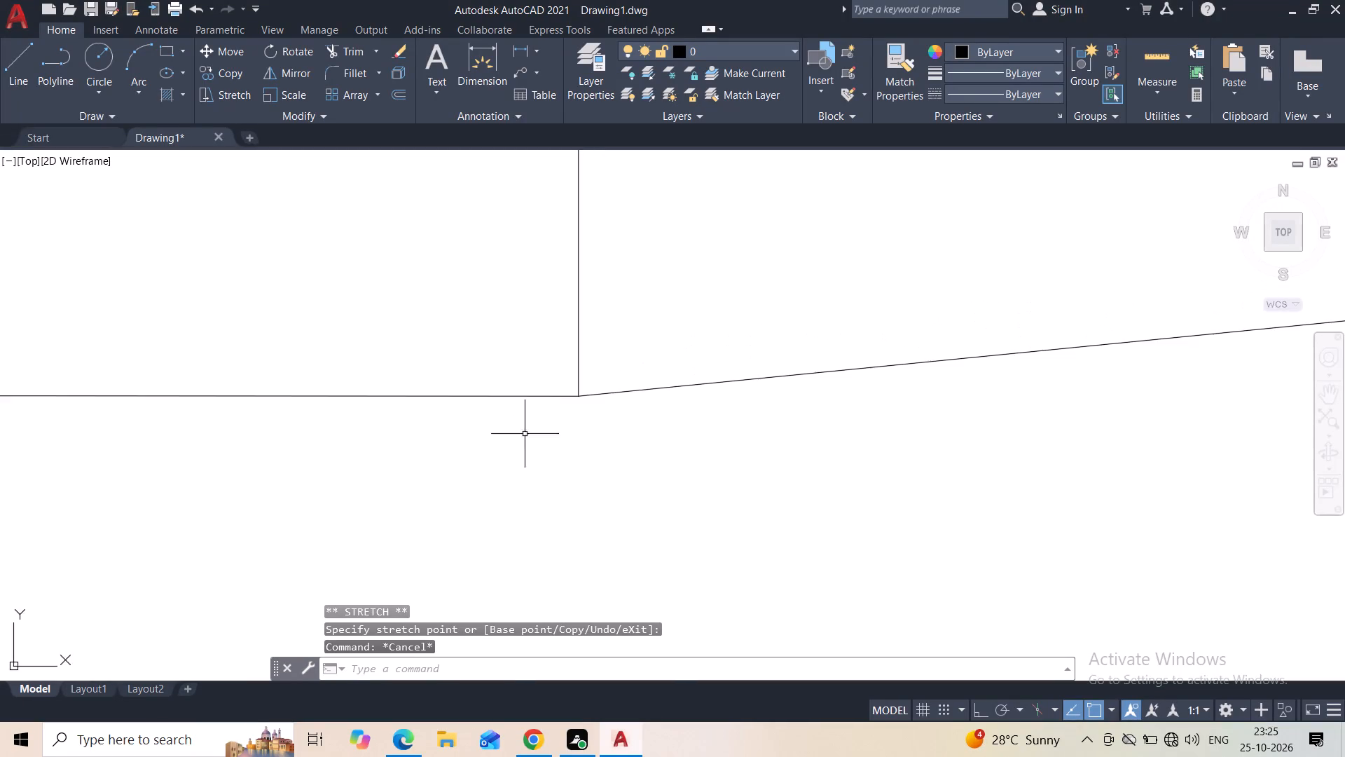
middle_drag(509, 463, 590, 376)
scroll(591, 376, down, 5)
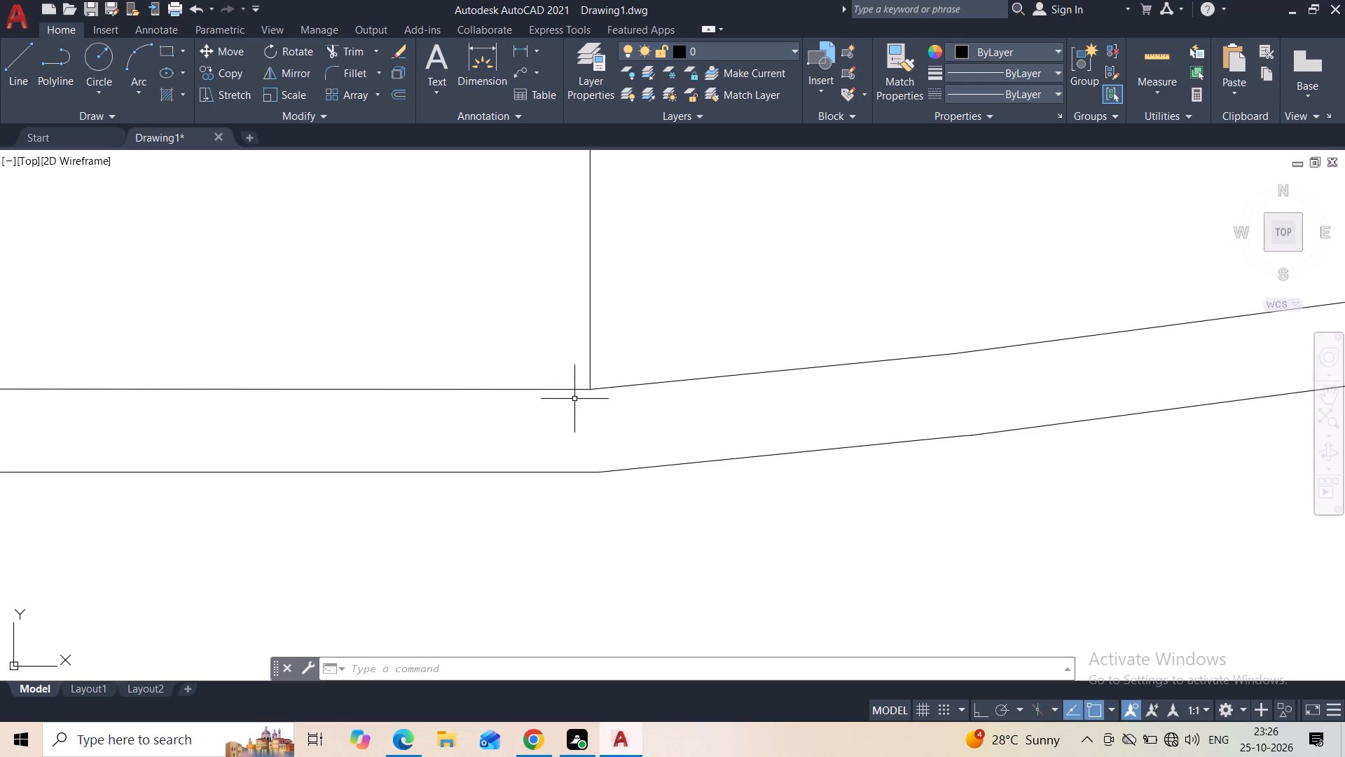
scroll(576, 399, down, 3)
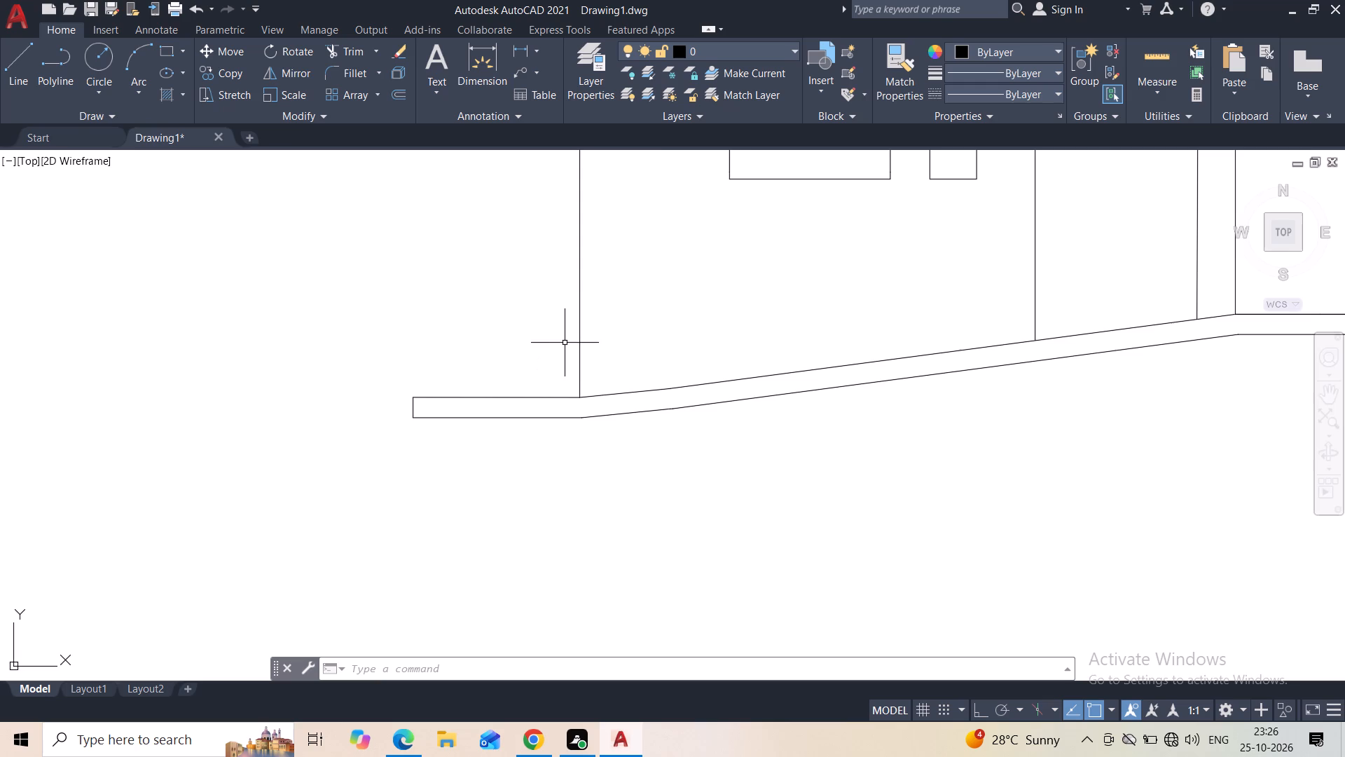
Draw a horizontal line about 3'-4" long from the roof line's open end to just past the outer wall line.
scroll(565, 343, down, 1)
middle_drag(643, 324, 468, 414)
scroll(468, 414, down, 1)
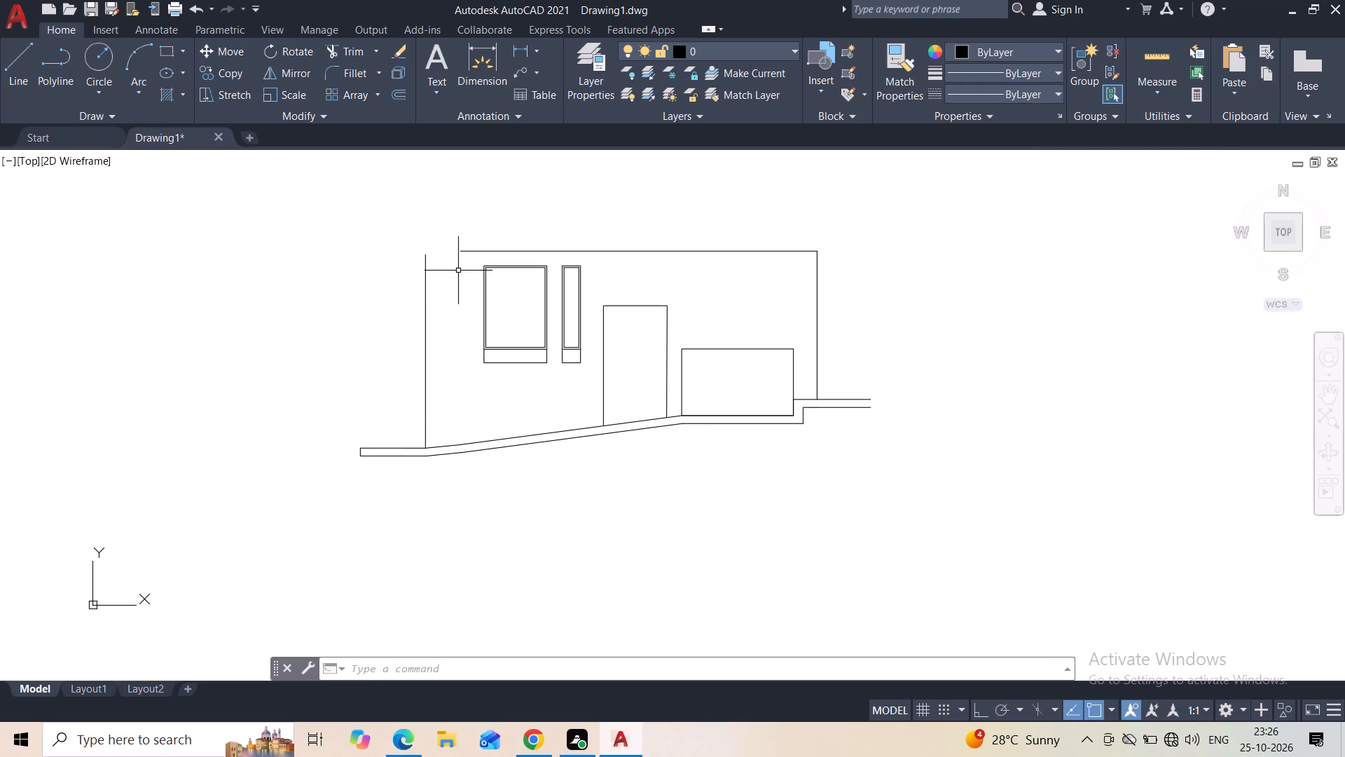
scroll(441, 266, up, 2)
middle_drag(443, 218, 432, 288)
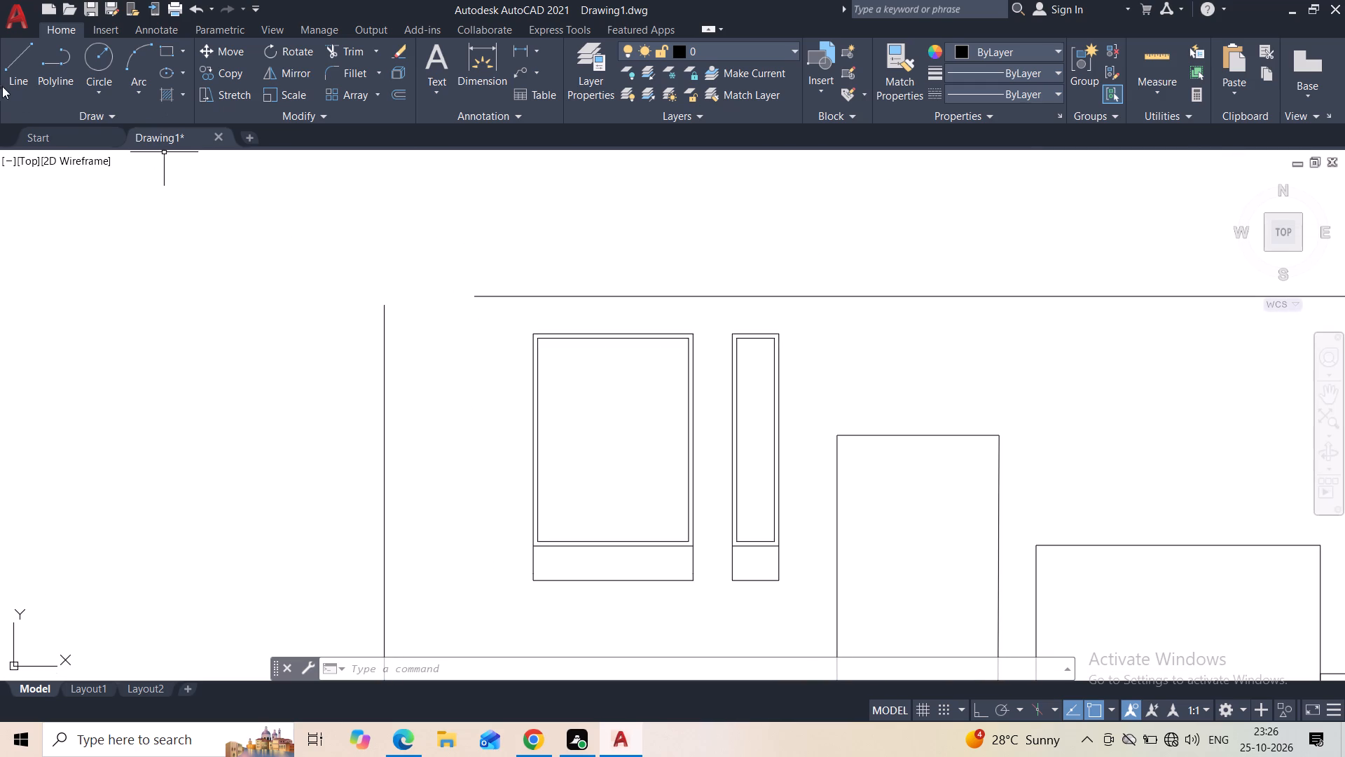
click(11, 69)
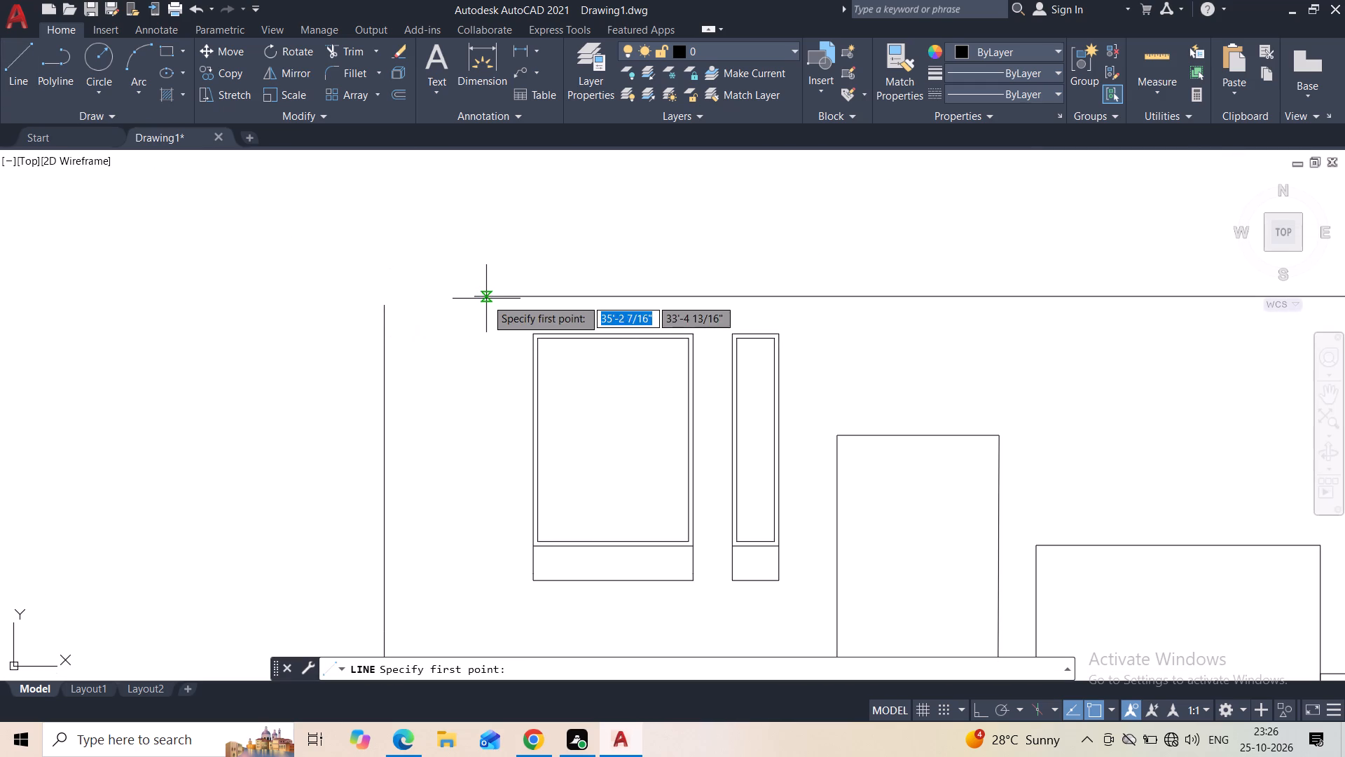
click(478, 295)
scroll(404, 297, up, 2)
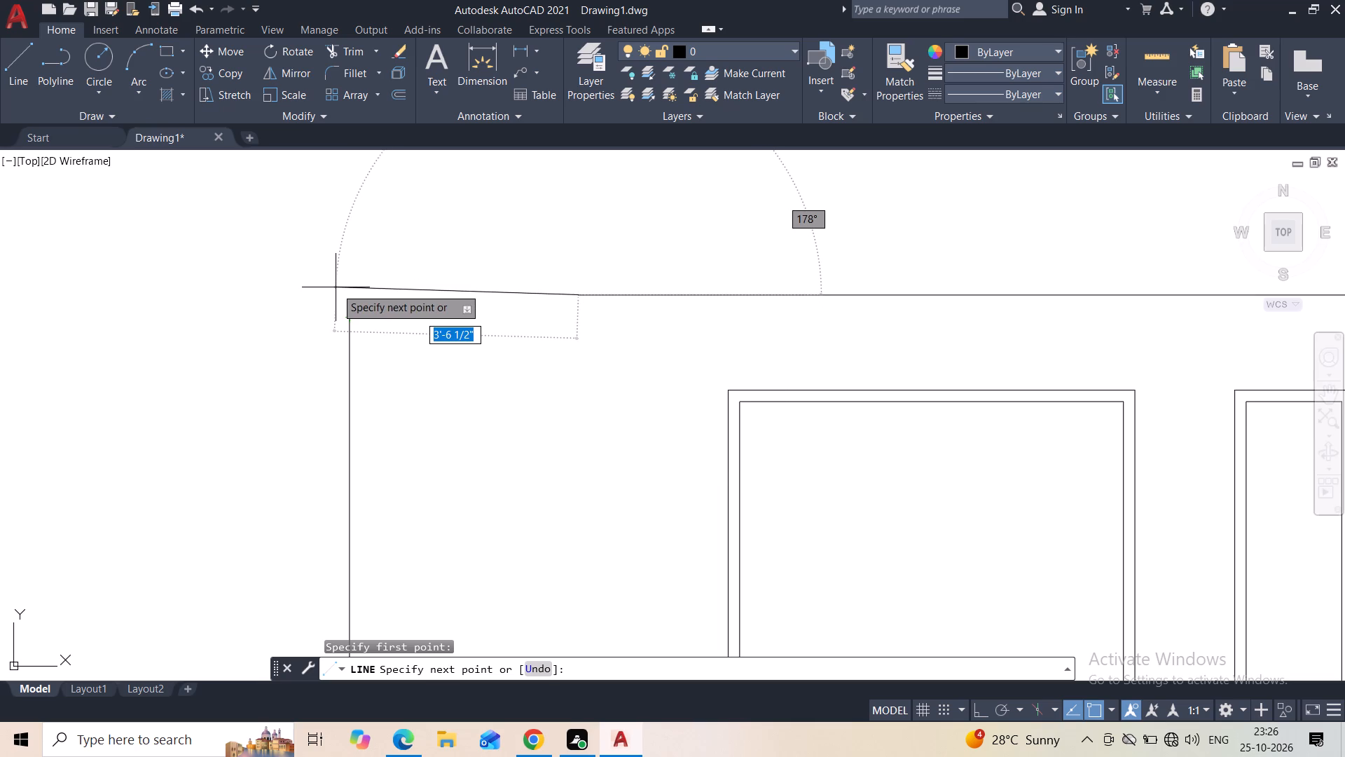
key(F8)
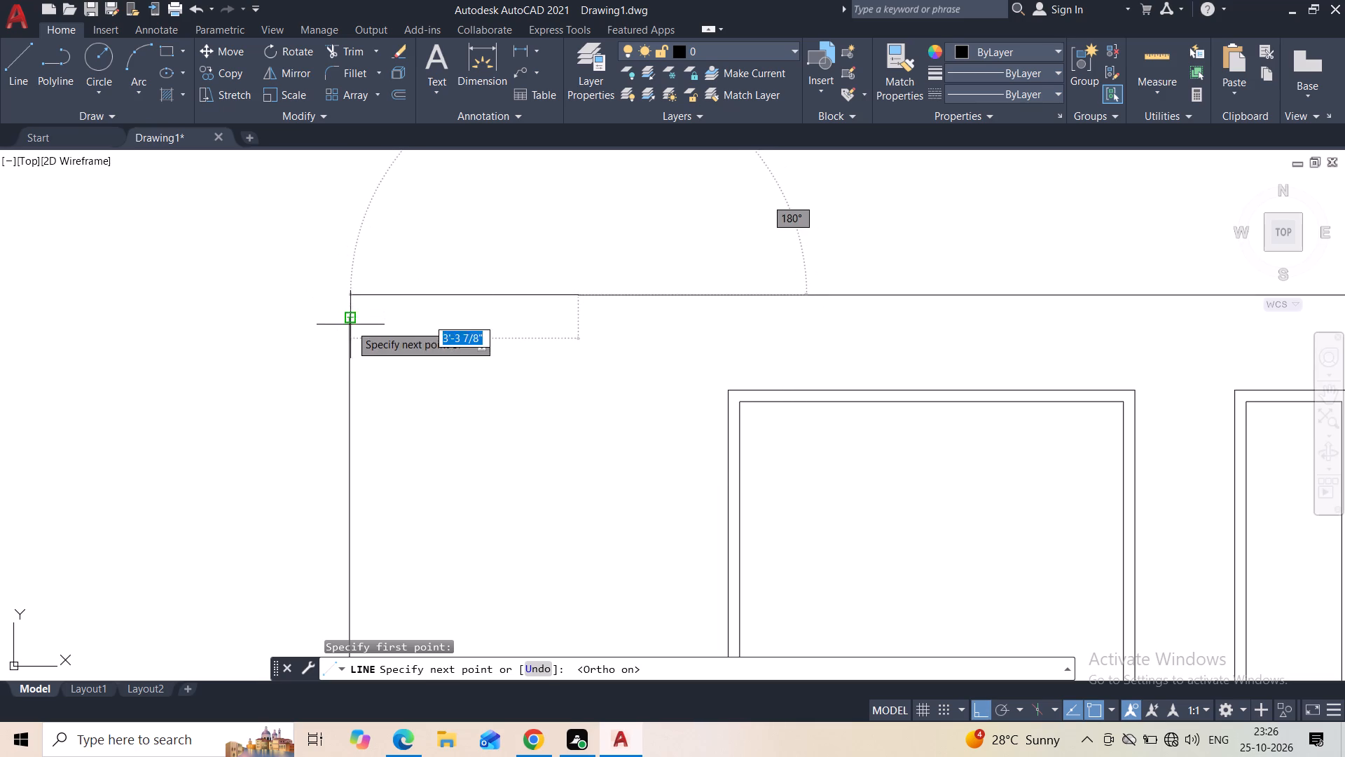
click(347, 296)
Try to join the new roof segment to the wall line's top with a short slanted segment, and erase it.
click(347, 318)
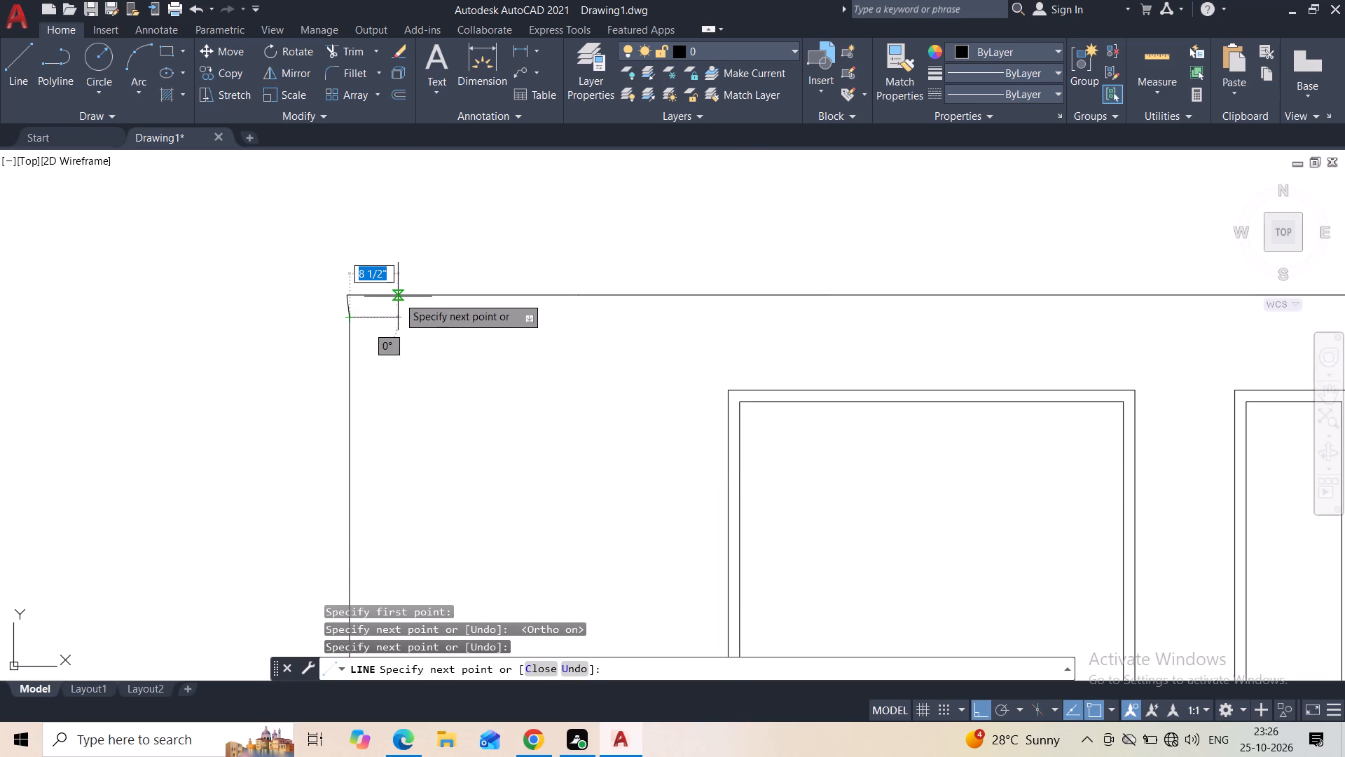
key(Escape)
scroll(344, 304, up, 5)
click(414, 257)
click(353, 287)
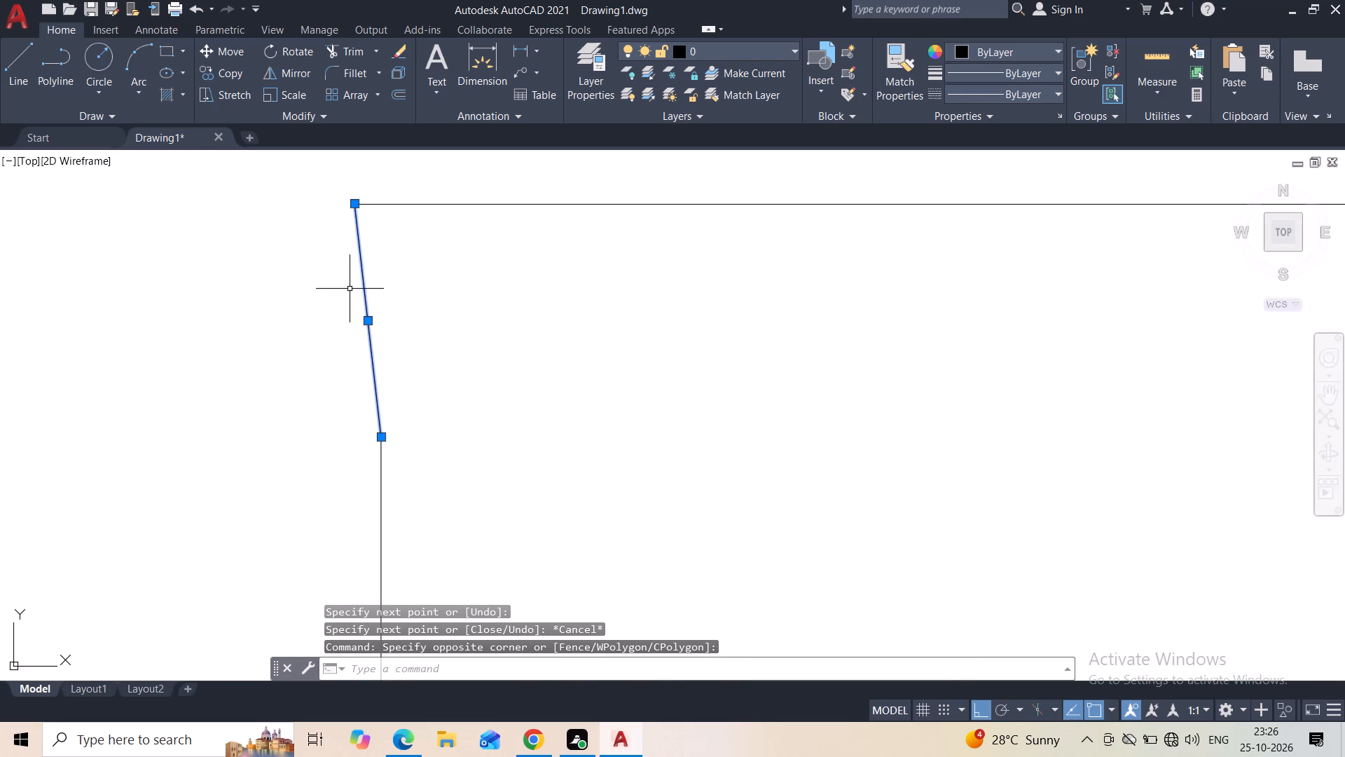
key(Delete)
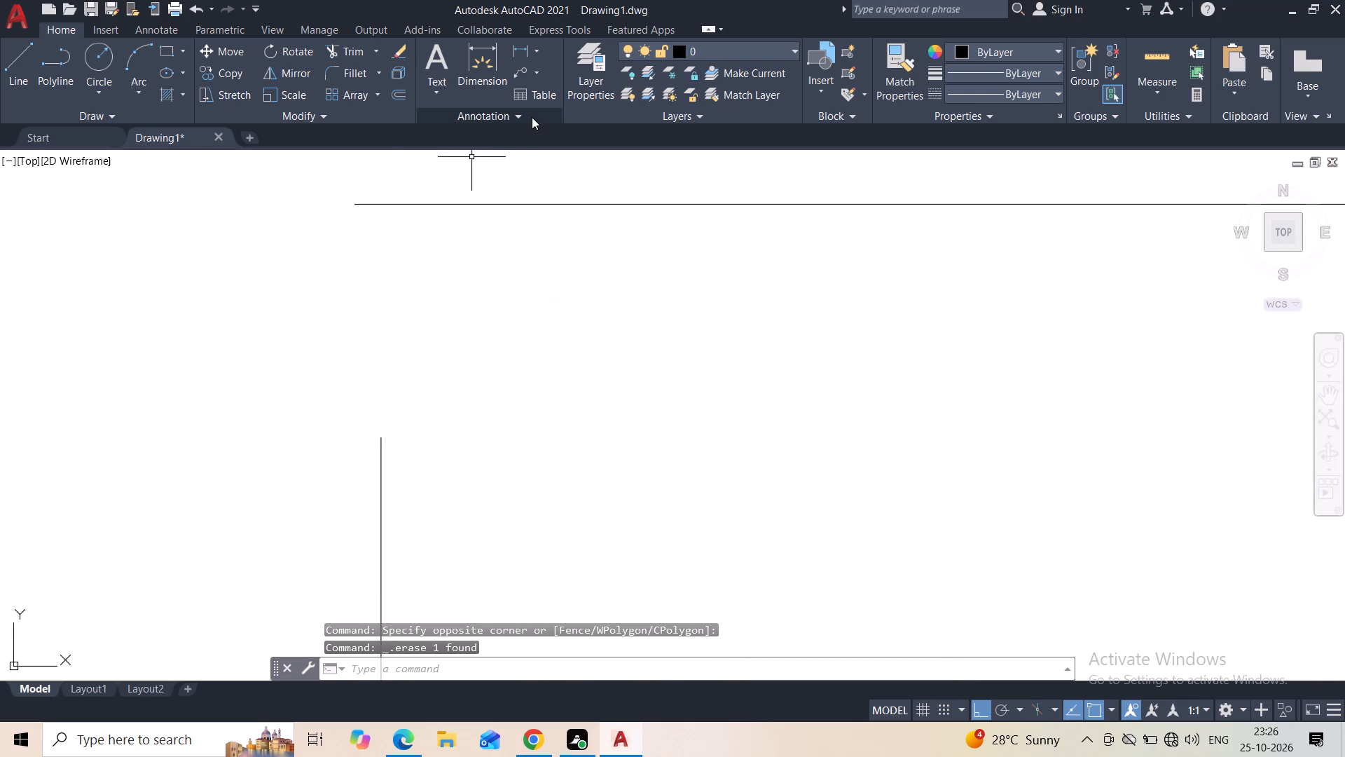
Draw a vertical line from the outer wall line's top end up to the roof line.
click(20, 69)
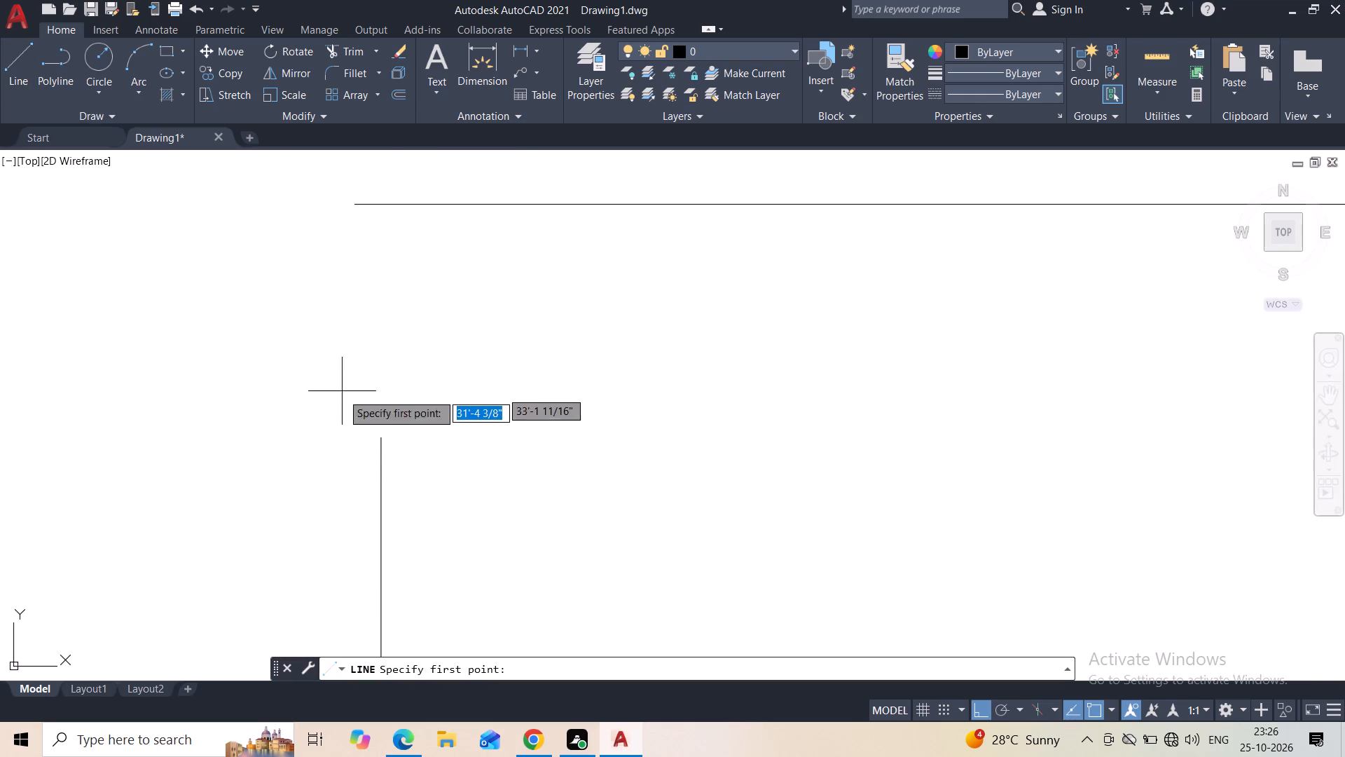
click(384, 436)
click(378, 207)
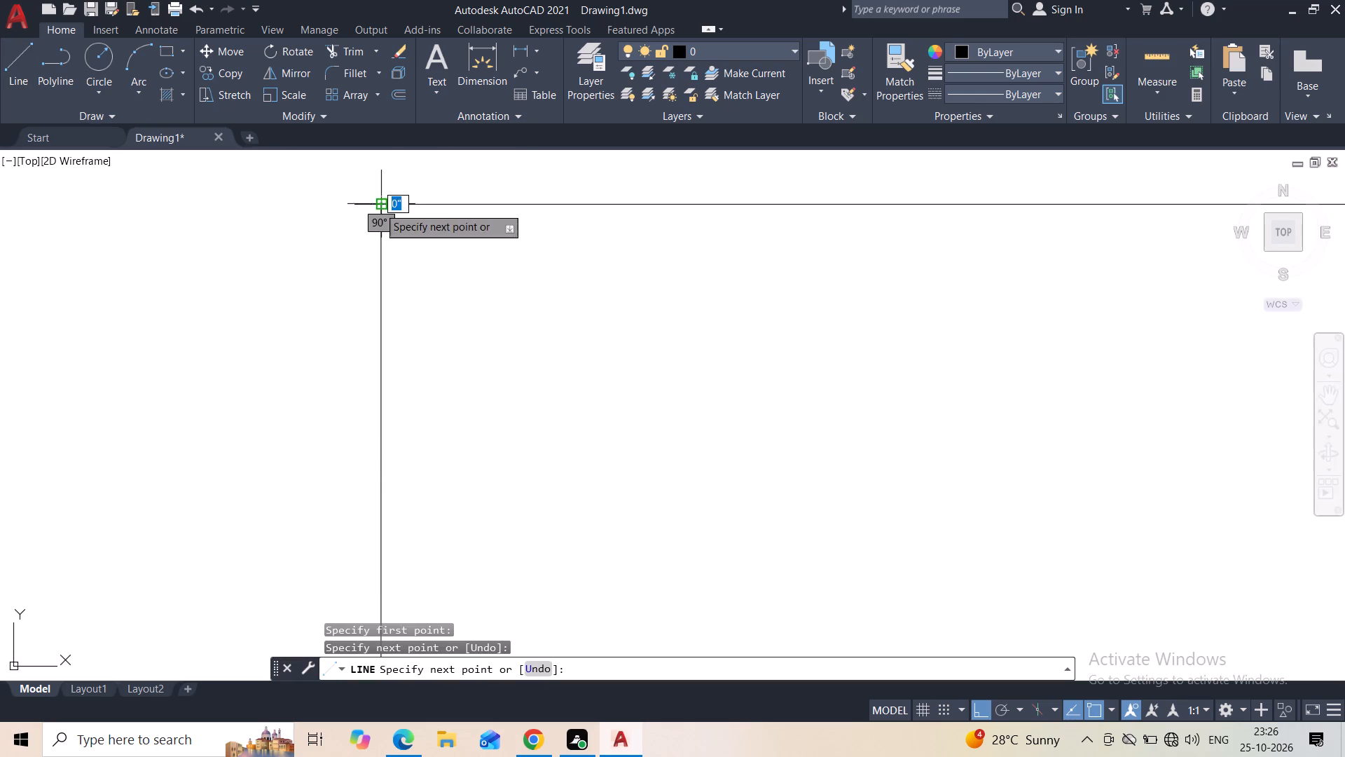
key(Escape)
Trim the roof line's overhang beyond the outer wall line to form a clean corner.
click(340, 53)
drag(375, 195, 344, 246)
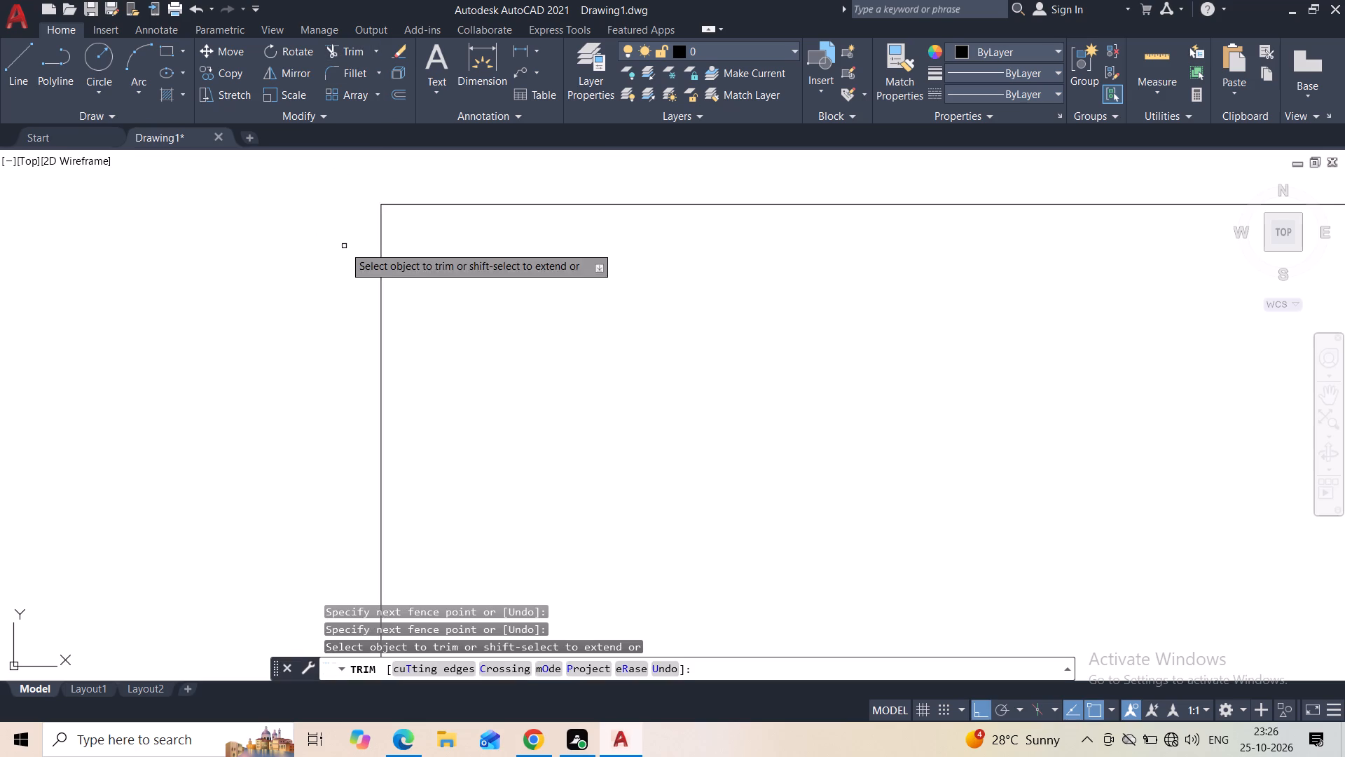
scroll(344, 245, down, 5)
key(Escape)
Examine the closed wall outline and the joint where the outer wall meets the sloped base band.
scroll(466, 335, down, 4)
middle_drag(467, 379, 399, 343)
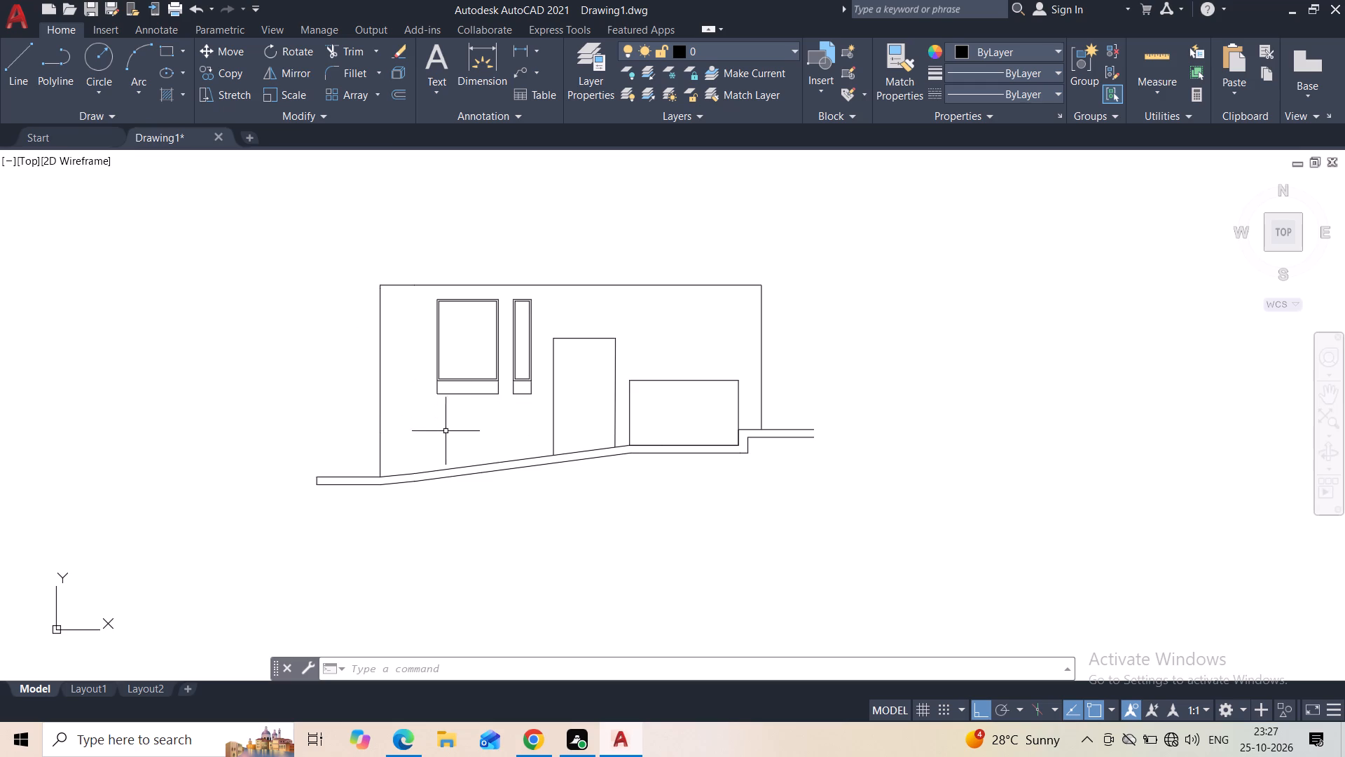
scroll(392, 474, up, 3)
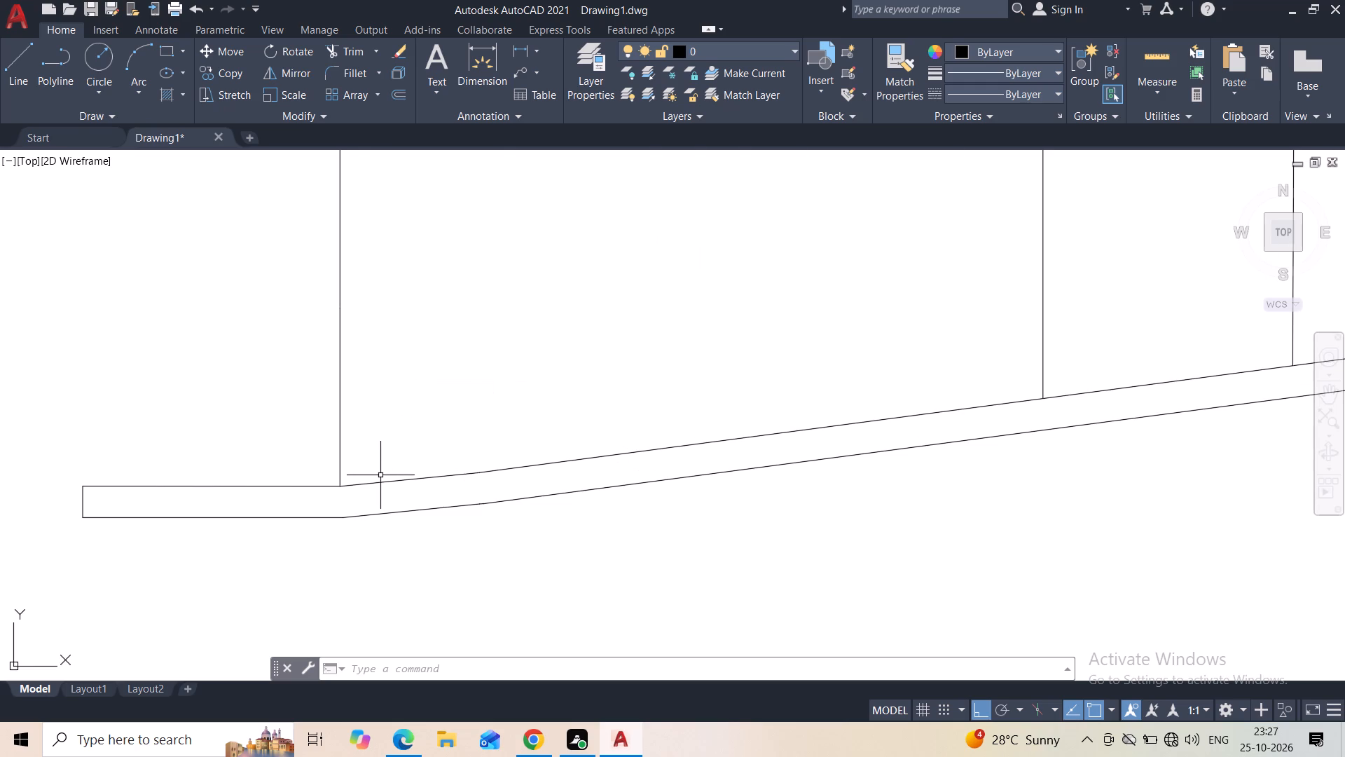
scroll(336, 487, up, 9)
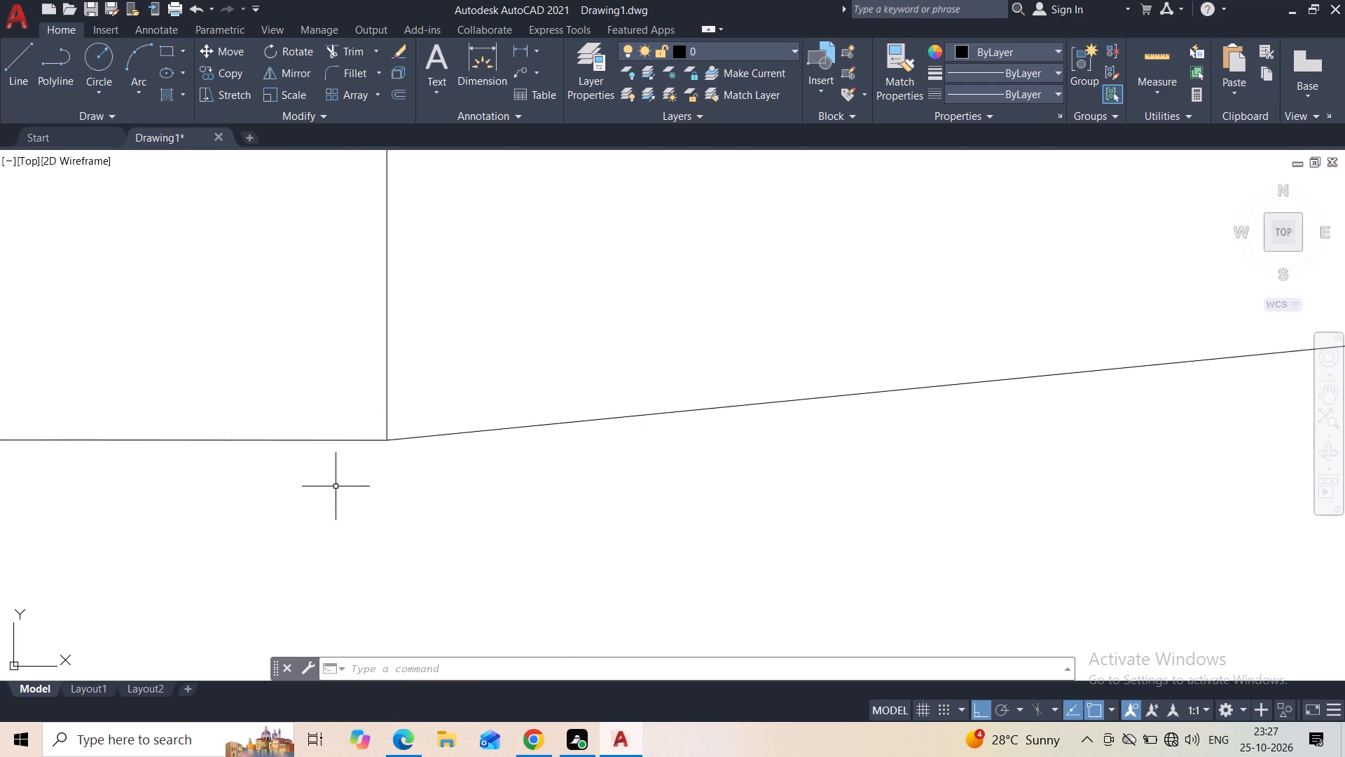
scroll(336, 486, up, 3)
scroll(338, 484, down, 16)
middle_drag(412, 418, 337, 483)
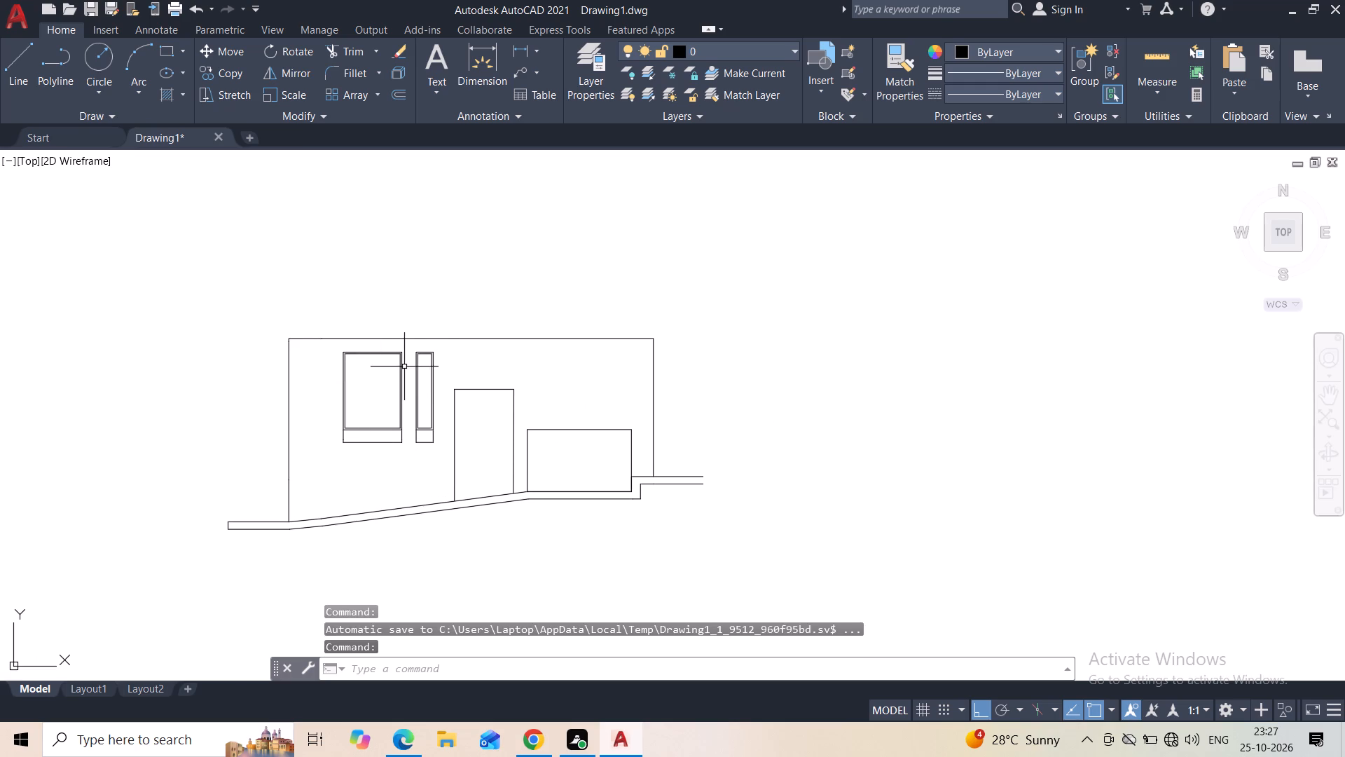
Move both framed windows and their lower panels about 4'-4 1/2" horizontally toward the outer wall.
click(453, 353)
click(333, 444)
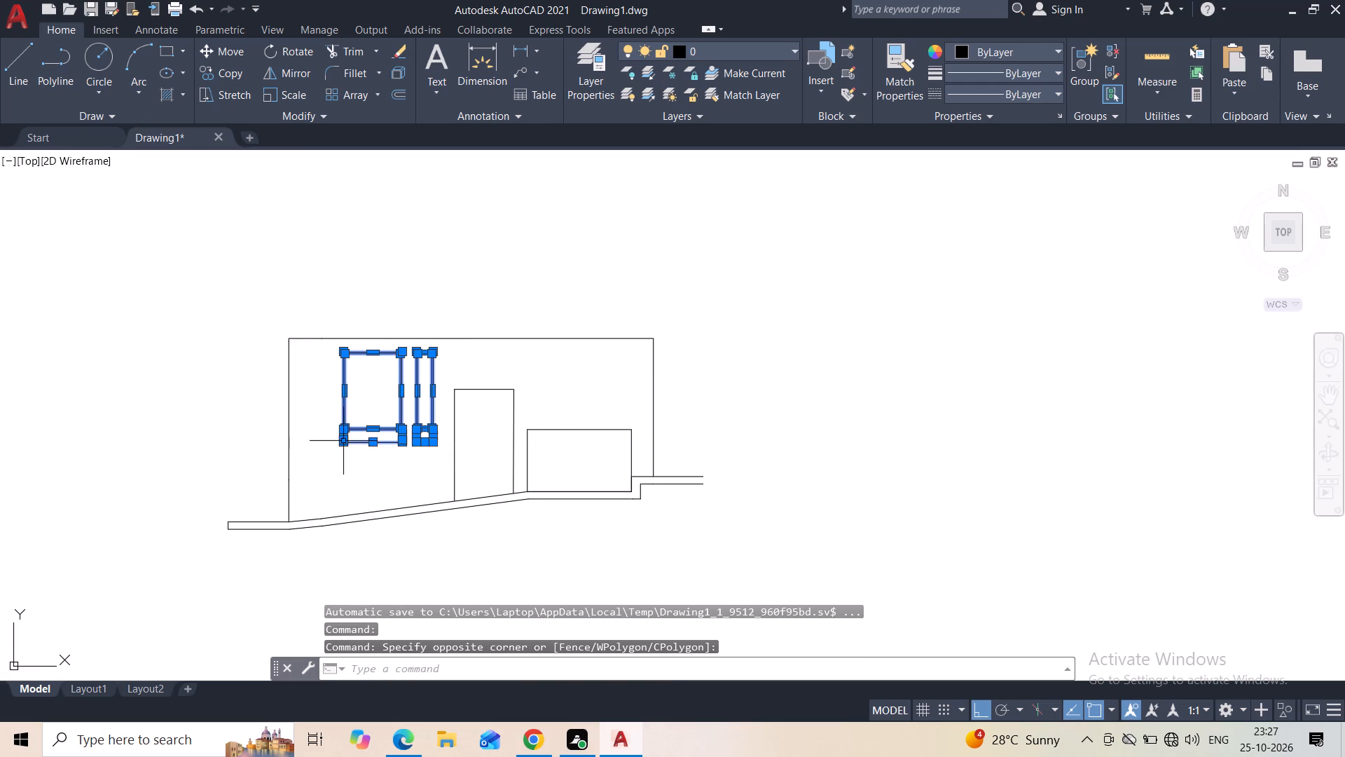
scroll(332, 395, up, 1)
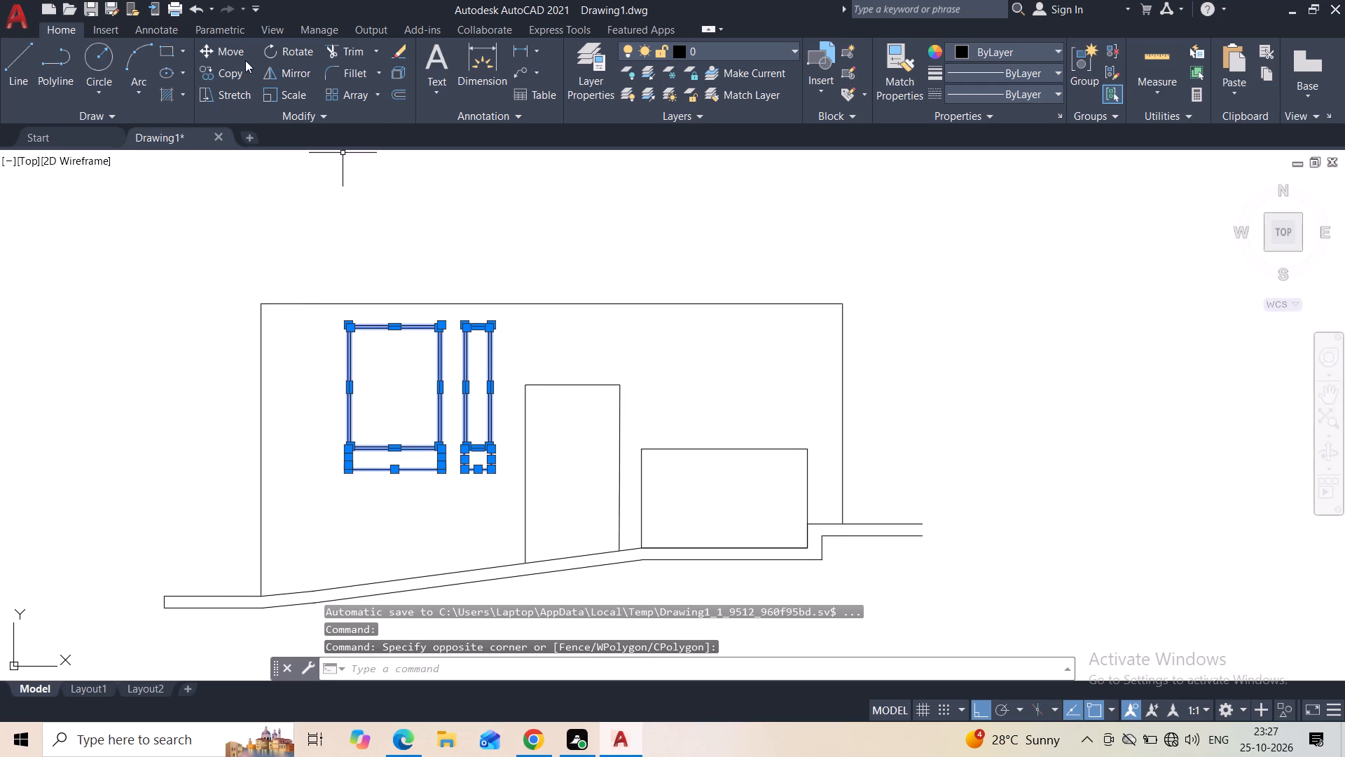
click(242, 56)
scroll(358, 332, up, 1)
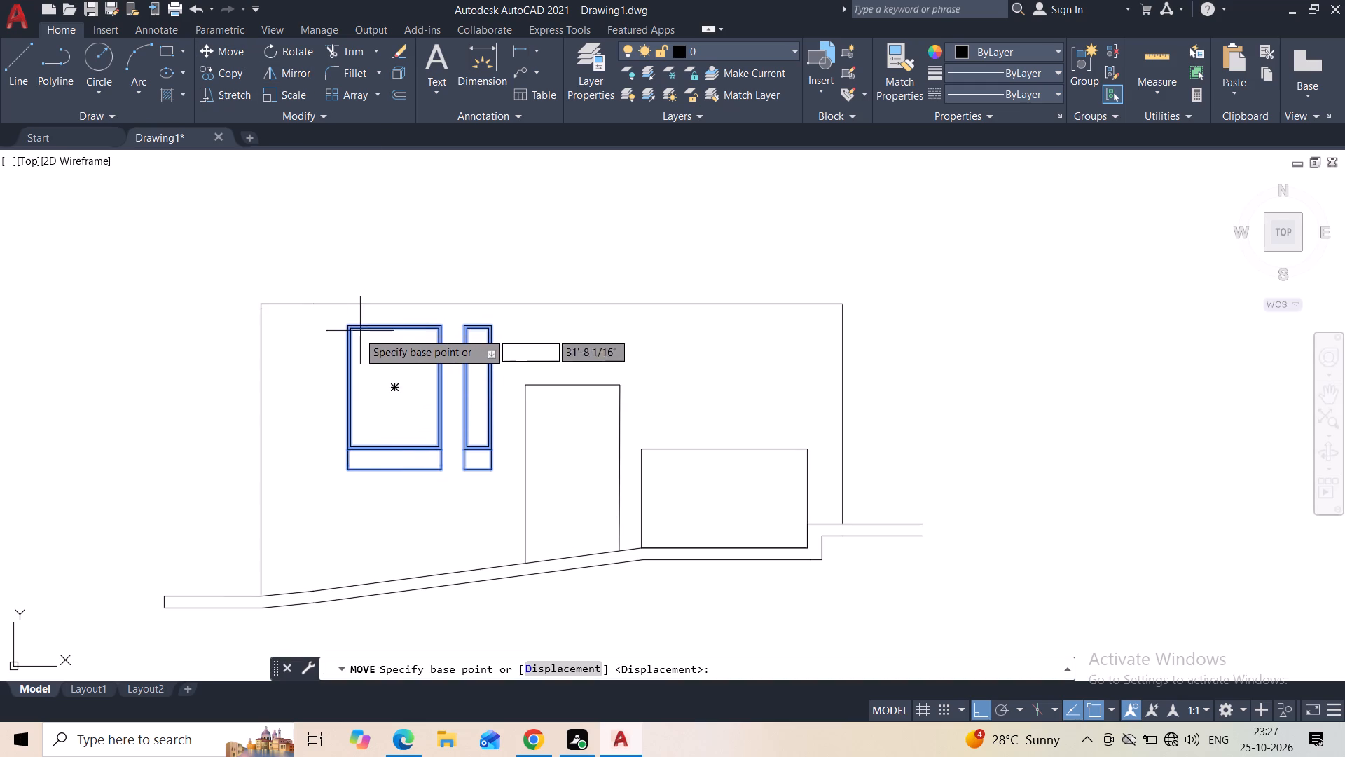
scroll(358, 333, up, 1)
click(324, 314)
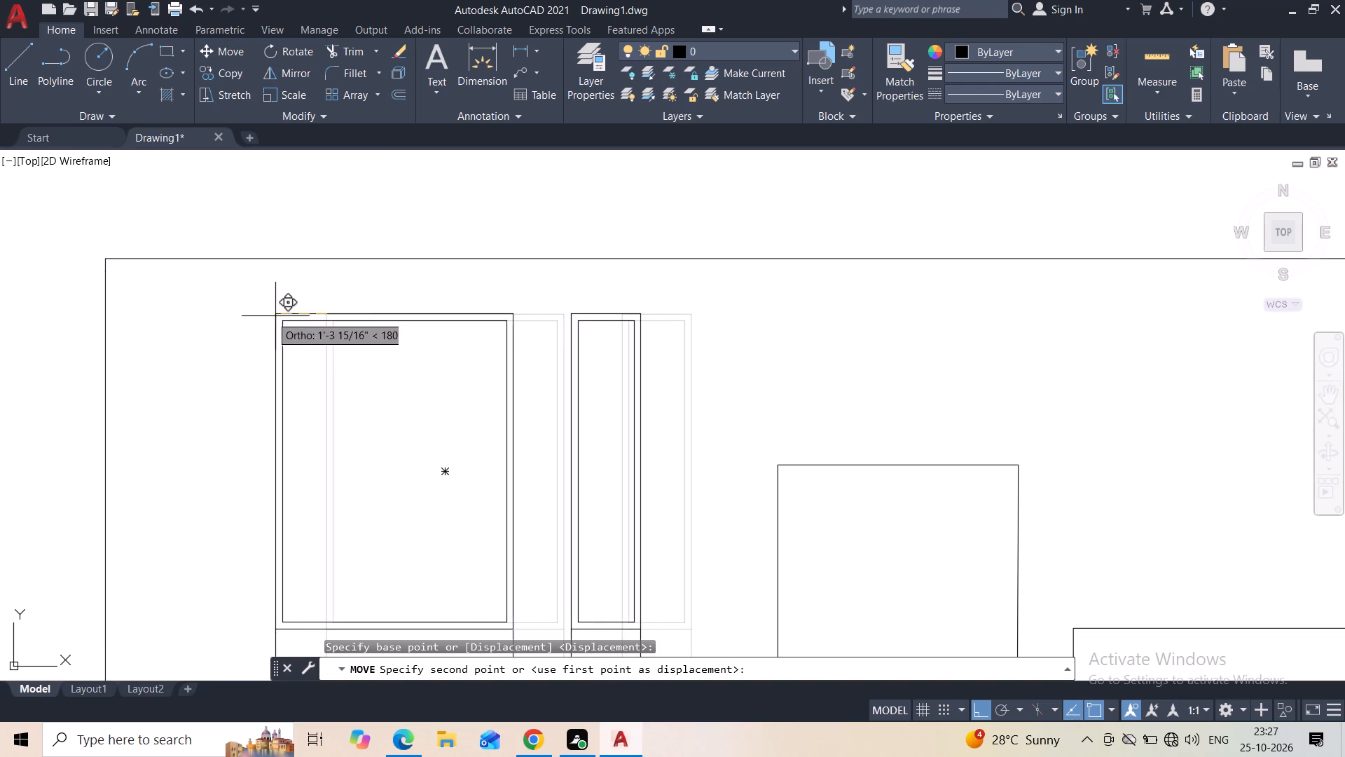
click(151, 316)
Move the door outline's vertical side nearest the windows about 4'-0 1/2" toward them.
scroll(215, 322, down, 3)
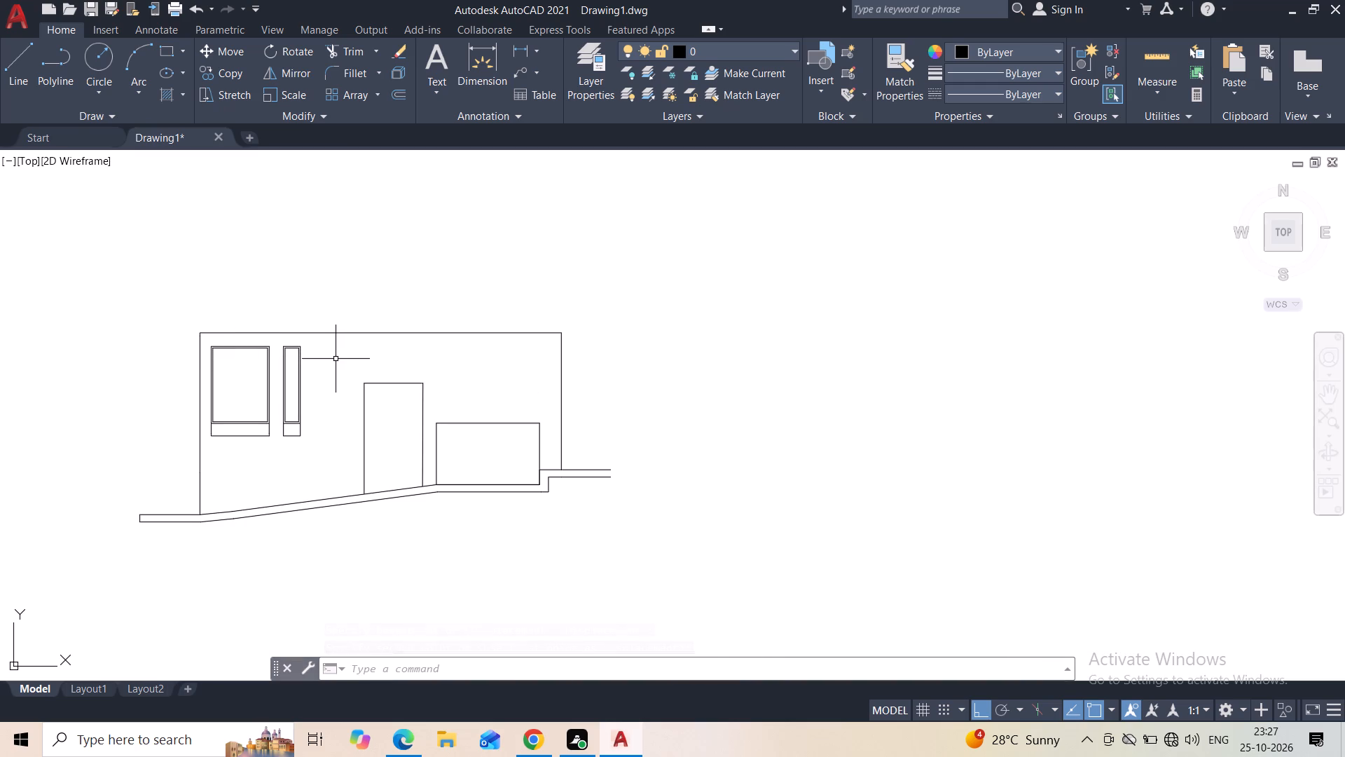
click(373, 395)
click(349, 412)
scroll(352, 423, up, 2)
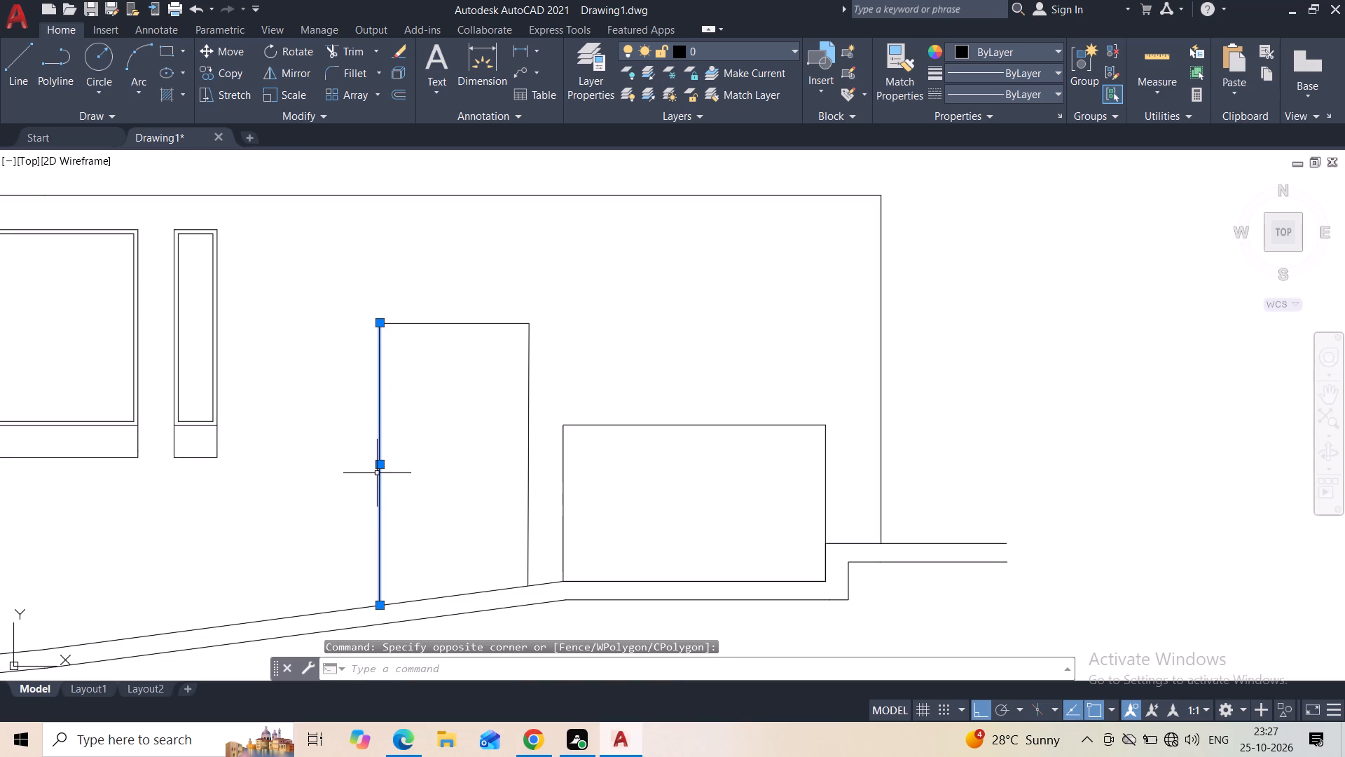
click(382, 463)
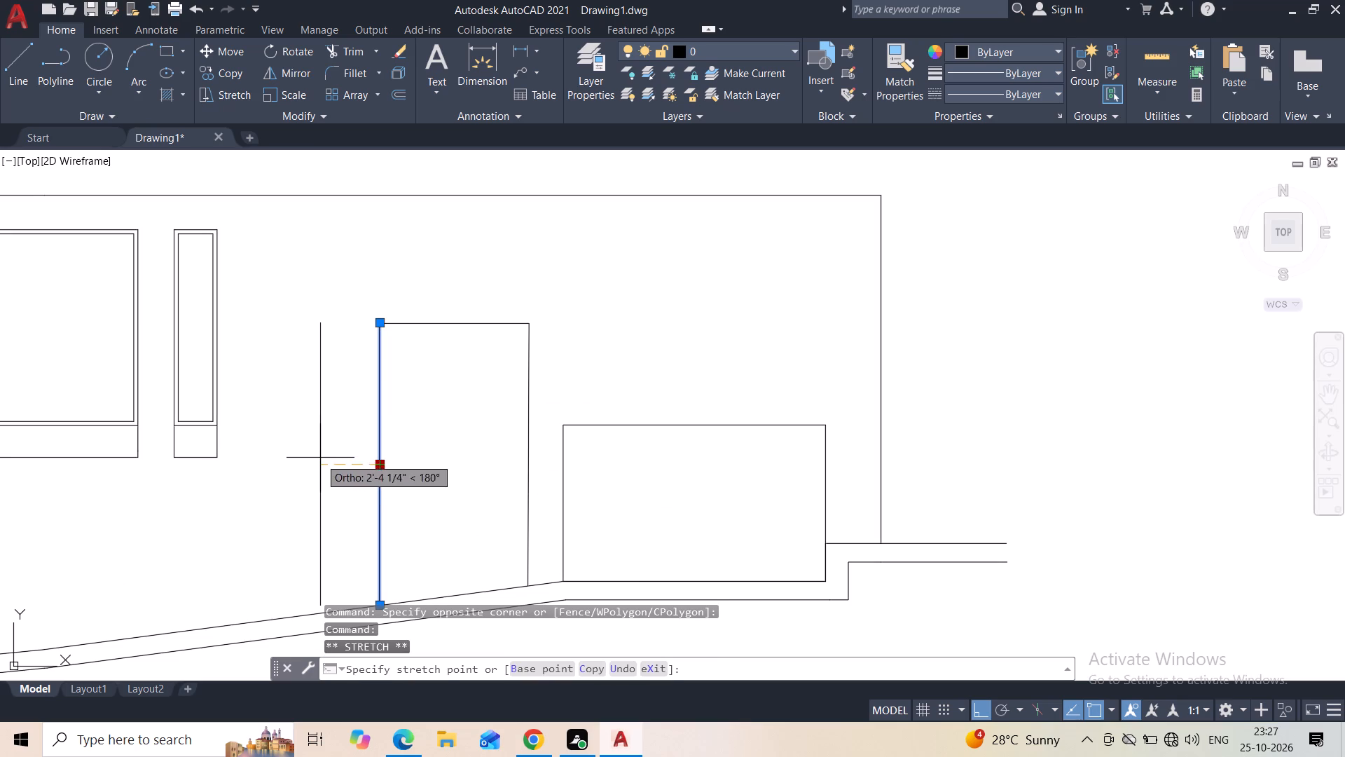
click(279, 454)
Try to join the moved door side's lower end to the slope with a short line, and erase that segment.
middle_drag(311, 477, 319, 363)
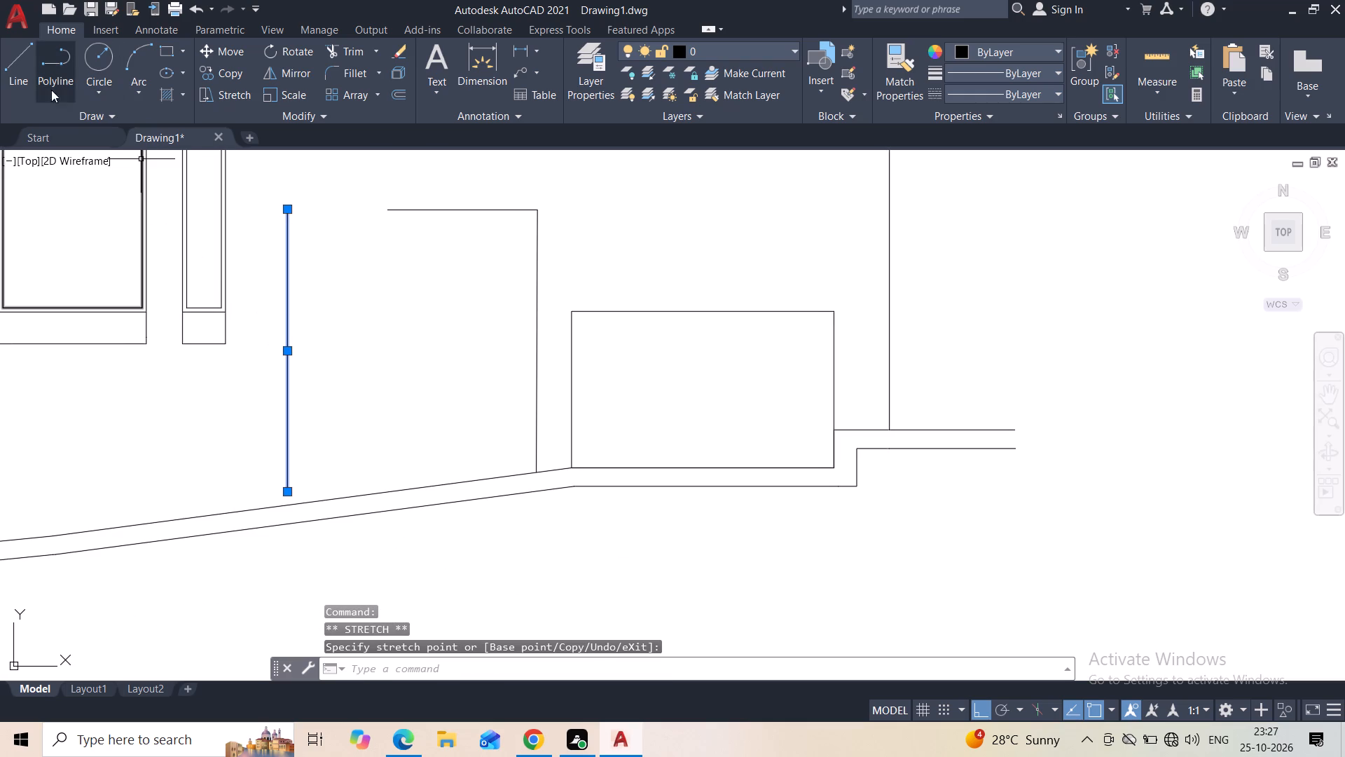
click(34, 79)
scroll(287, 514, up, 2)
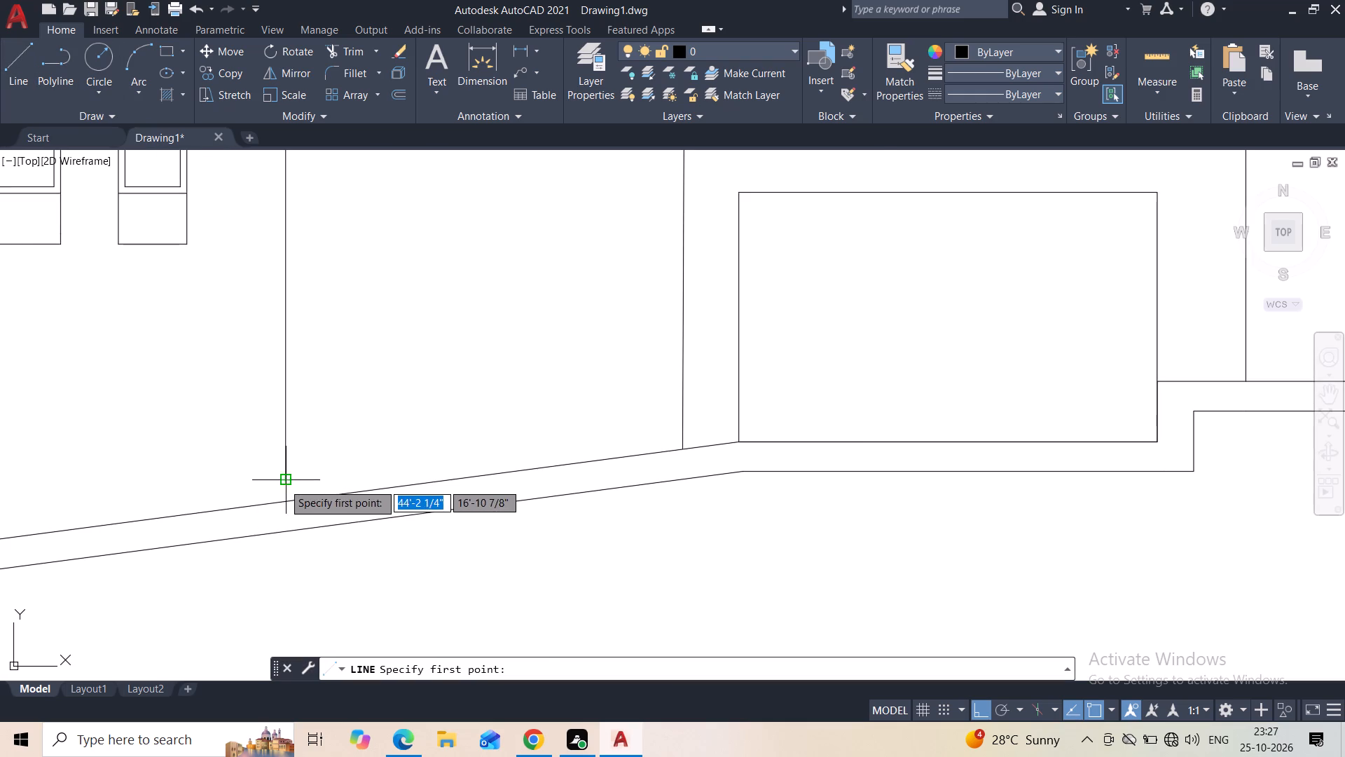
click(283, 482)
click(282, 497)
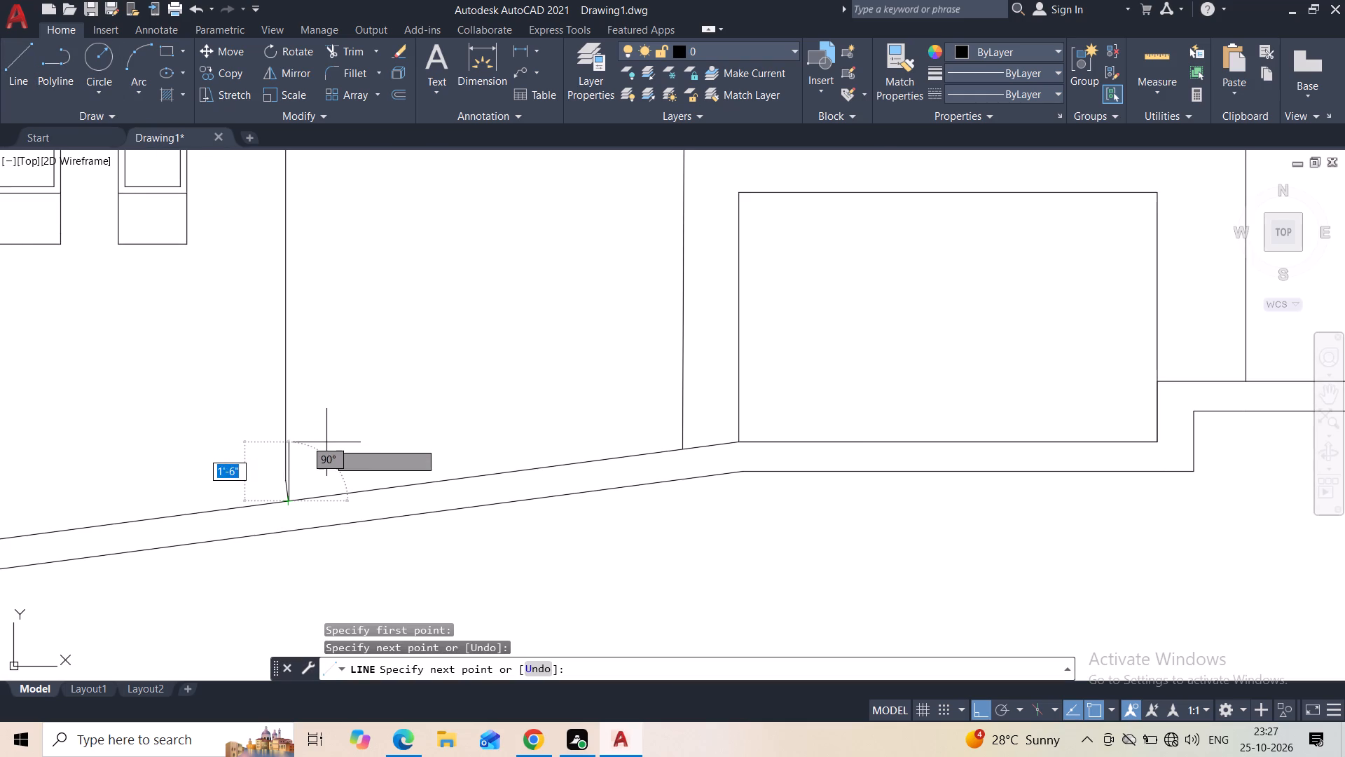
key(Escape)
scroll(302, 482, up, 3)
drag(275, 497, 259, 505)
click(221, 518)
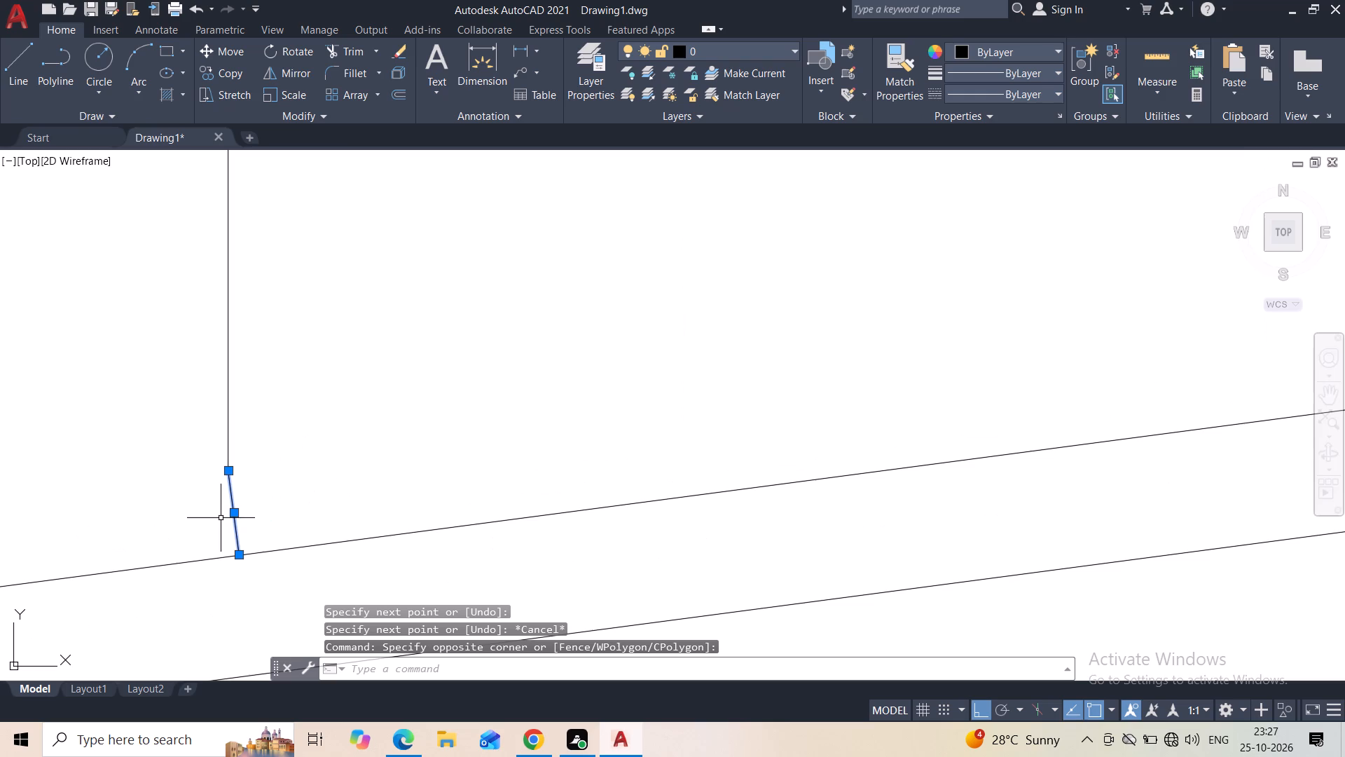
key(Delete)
Extend the moved door side down to the slope and the door's head line across to that side.
text(ex)
click(267, 547)
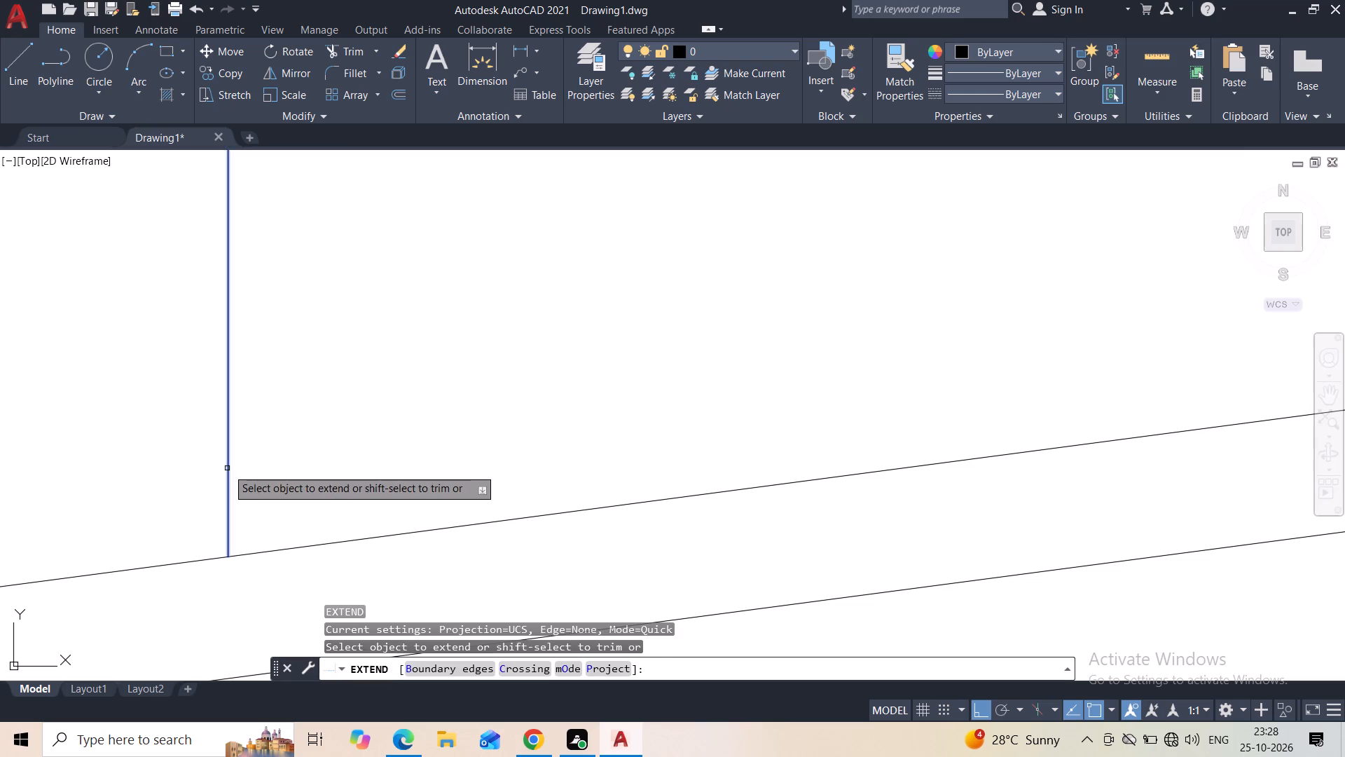
click(227, 468)
scroll(313, 386, down, 3)
middle_drag(327, 350, 321, 568)
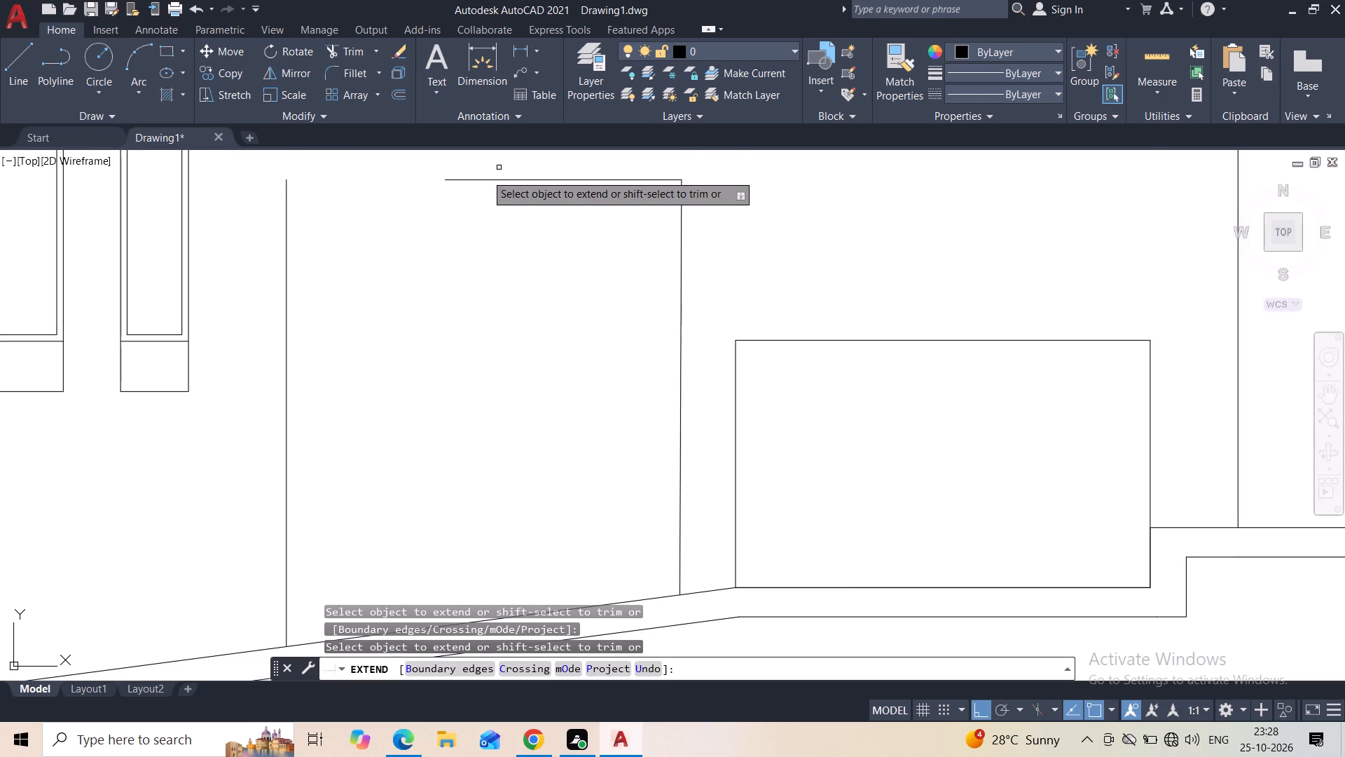
click(477, 179)
scroll(411, 290, down, 4)
key(Escape)
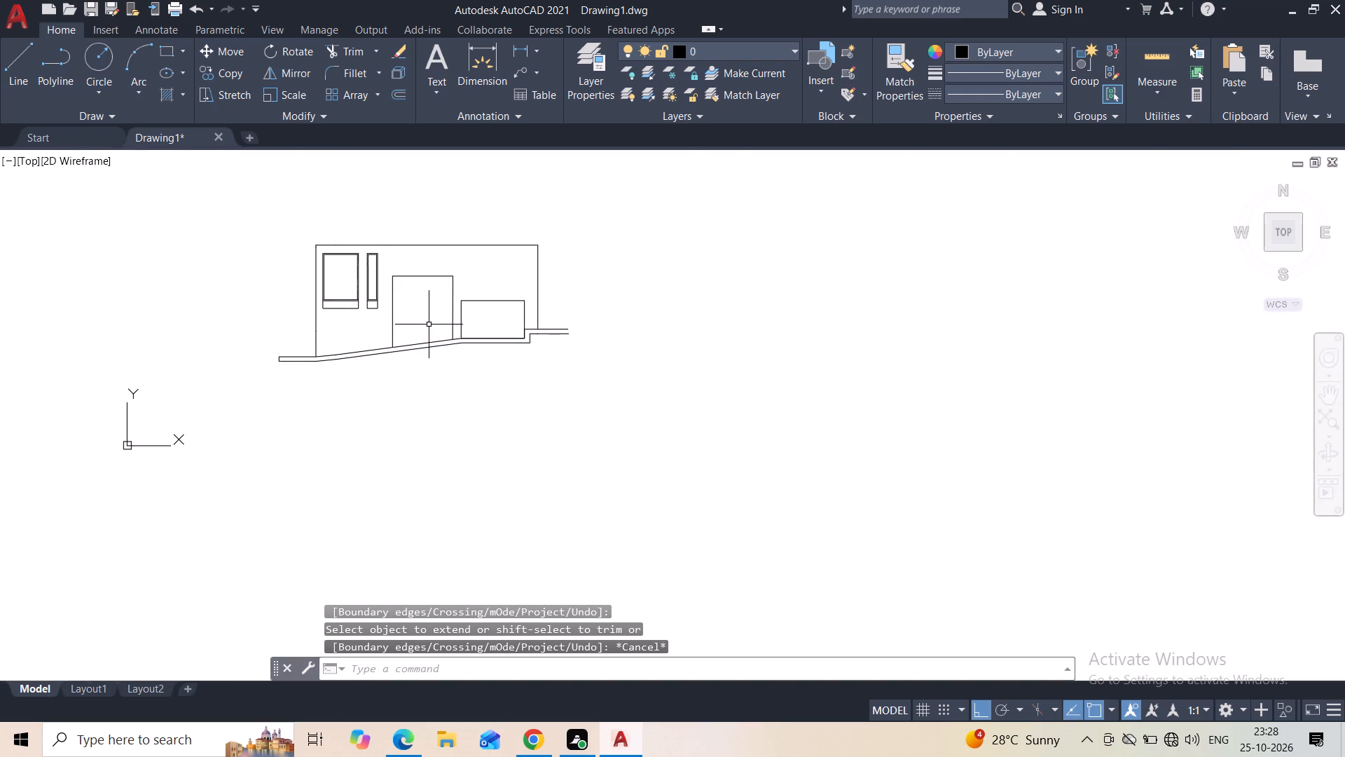
Move the door's head line straight up to align with the tops of the windows.
scroll(429, 324, up, 2)
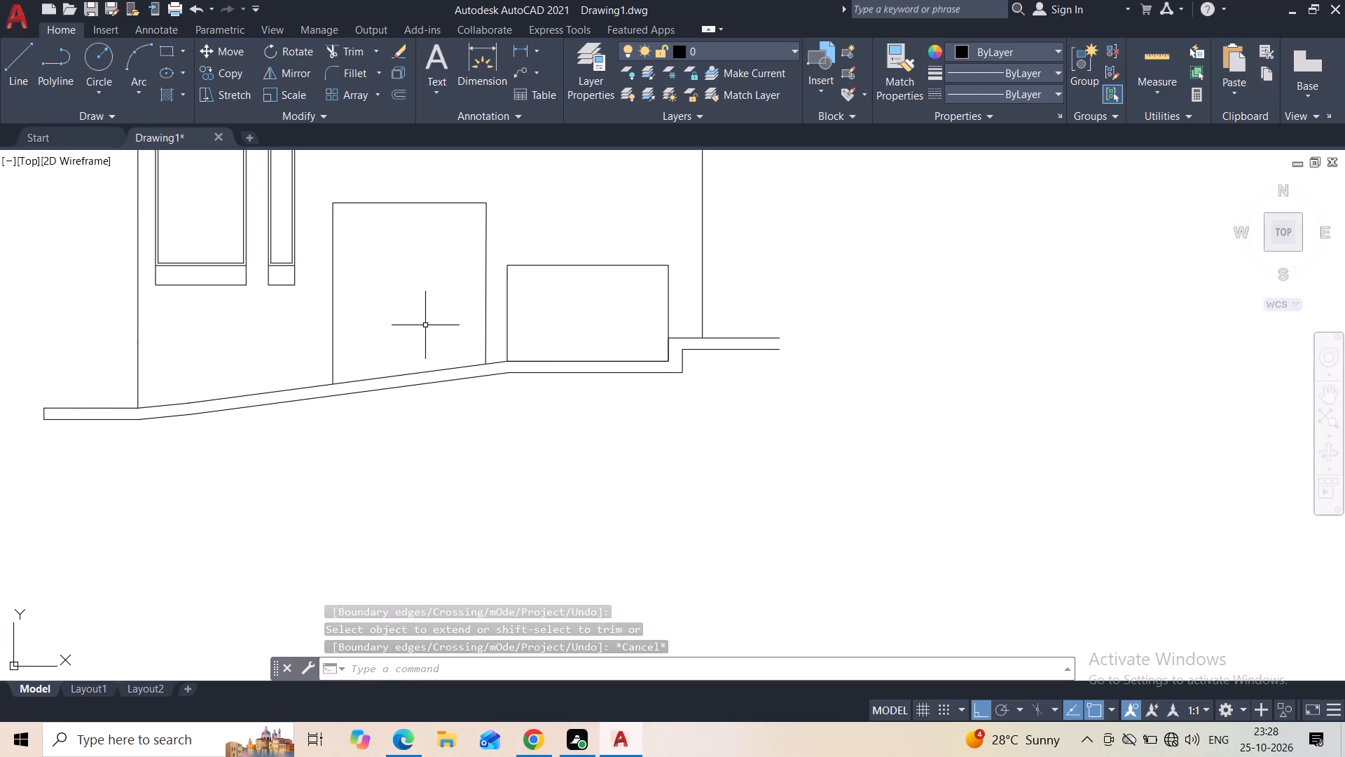
middle_drag(399, 259, 371, 359)
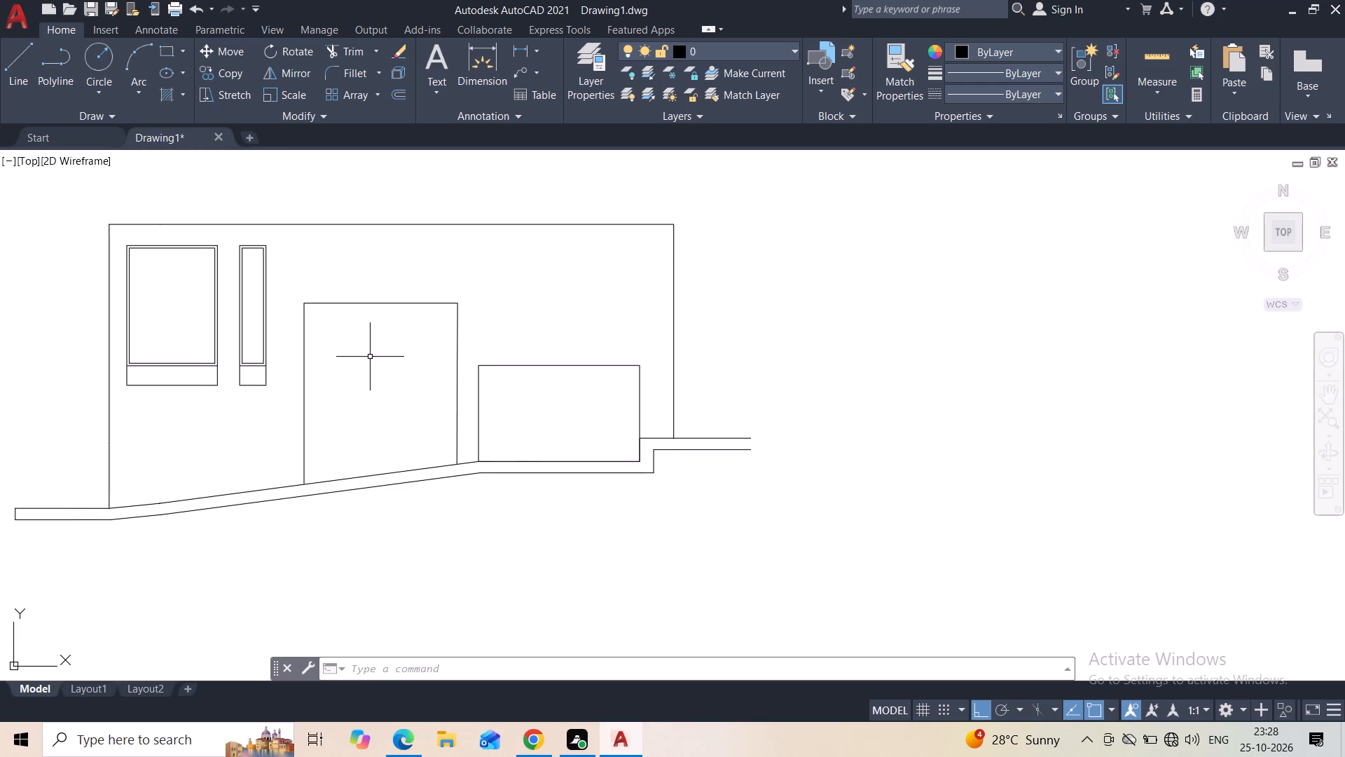
click(371, 300)
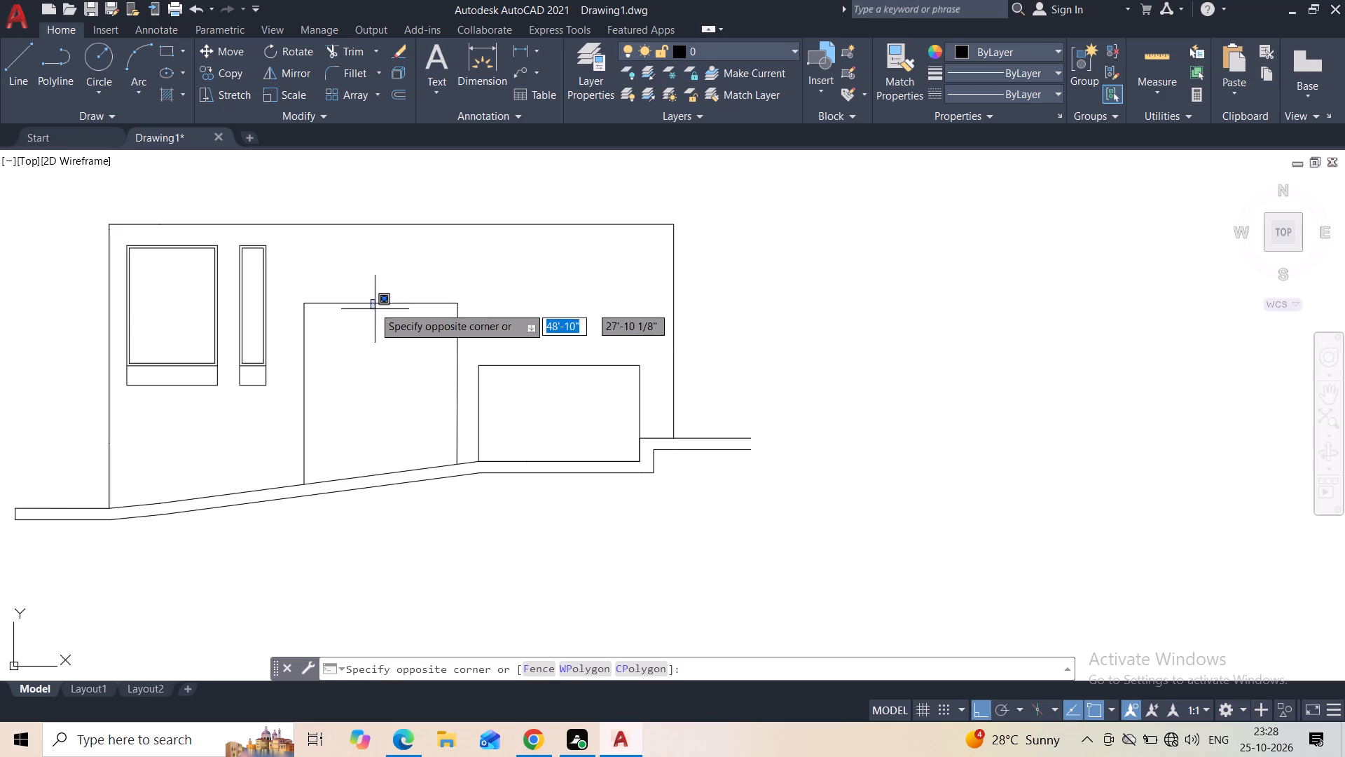
double_click(372, 304)
click(367, 304)
click(382, 302)
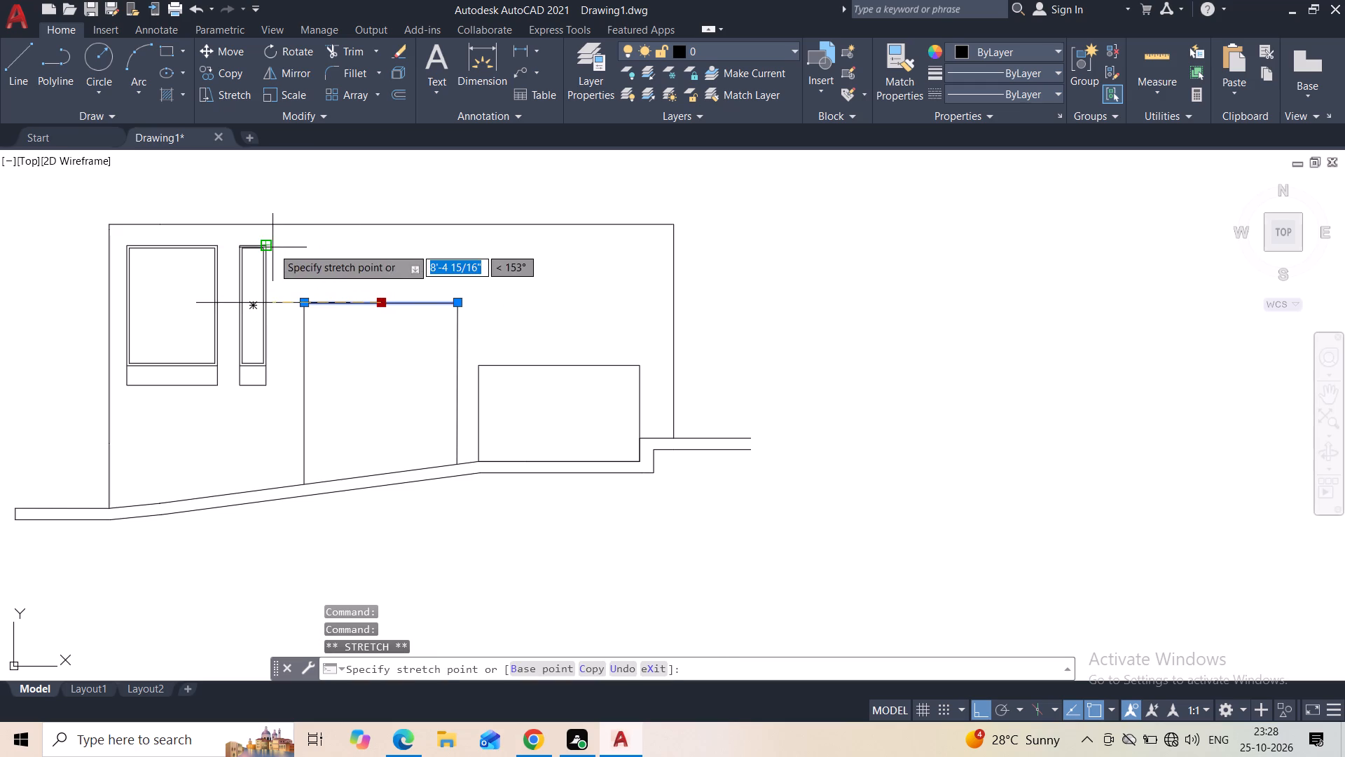
click(352, 247)
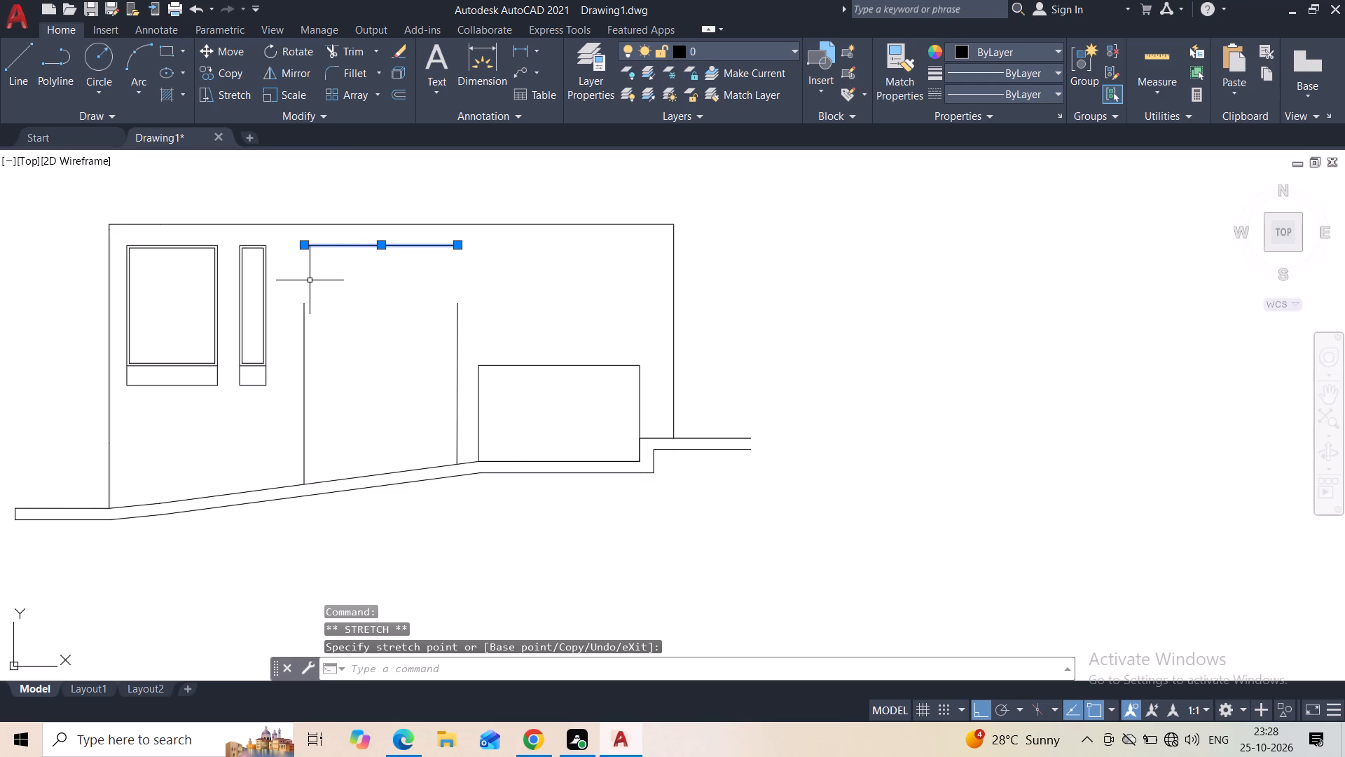
key(Escape)
Extend the upper ends of both vertical door sides up toward the raised head line.
key(e)
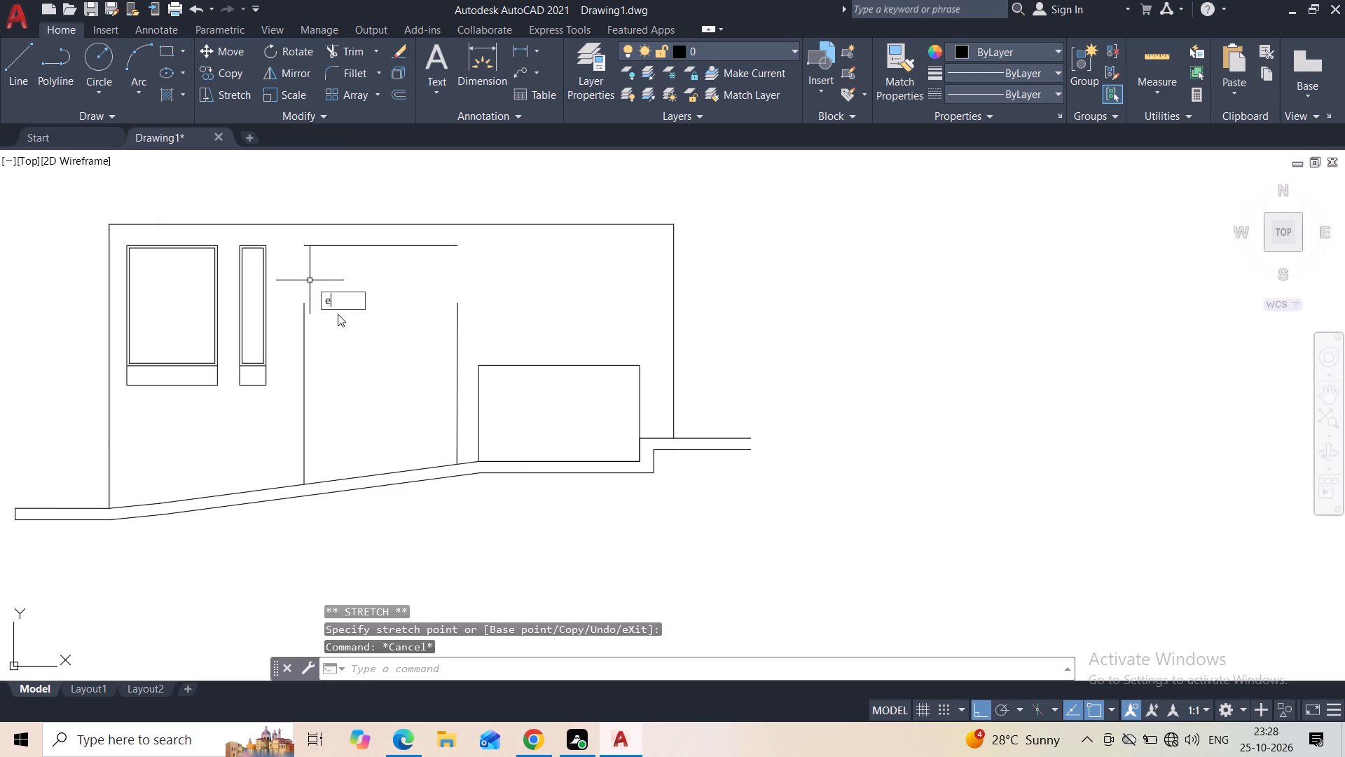
click(339, 329)
click(305, 306)
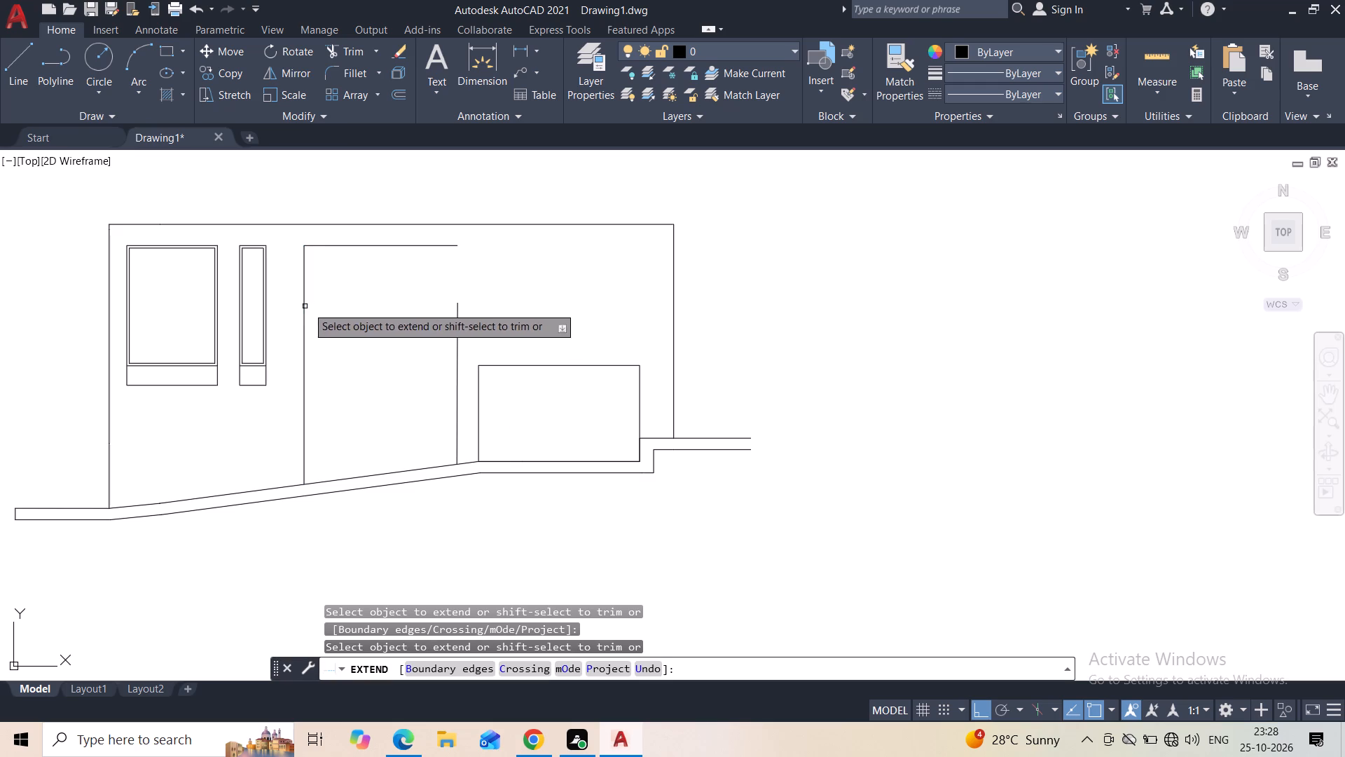
click(457, 314)
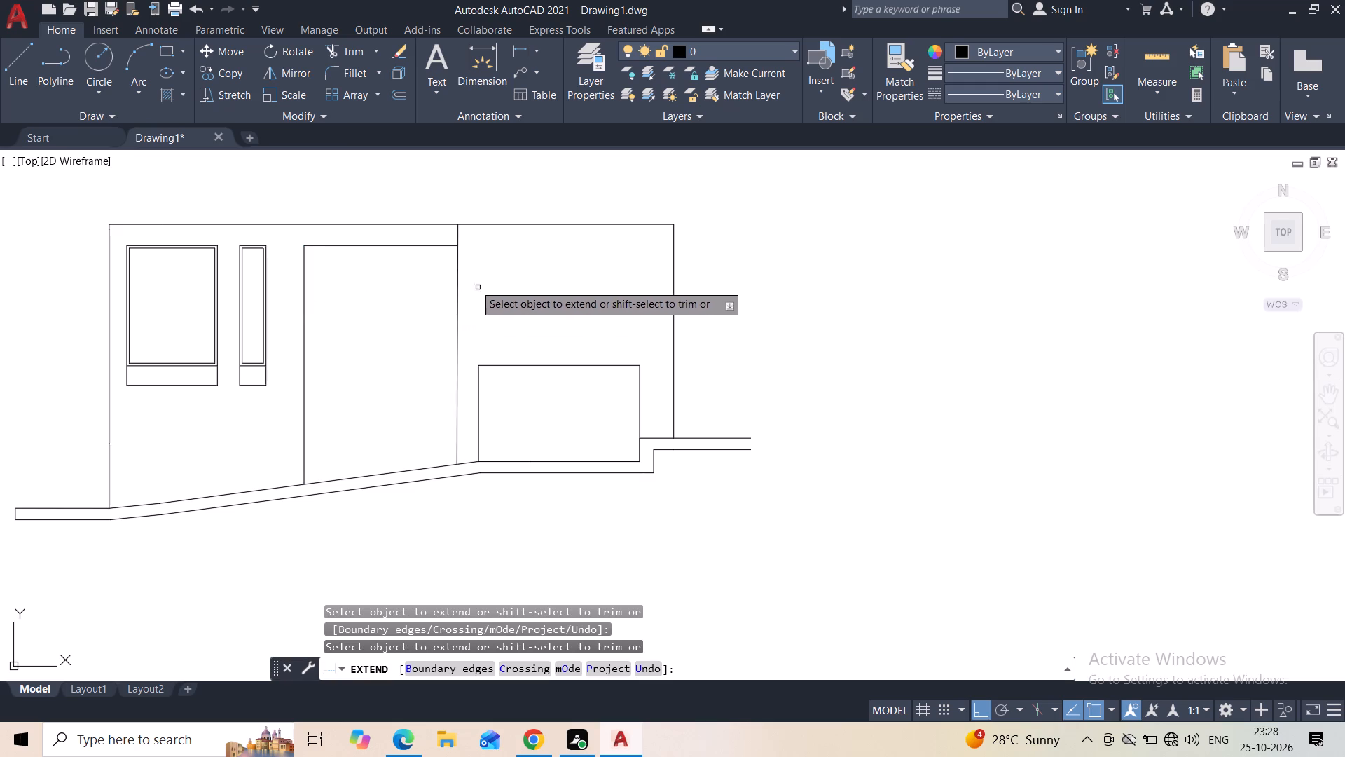
key(Escape)
Trim the extended door side nearest the low rectangular panel around the door's head line.
click(344, 54)
scroll(429, 206, up, 1)
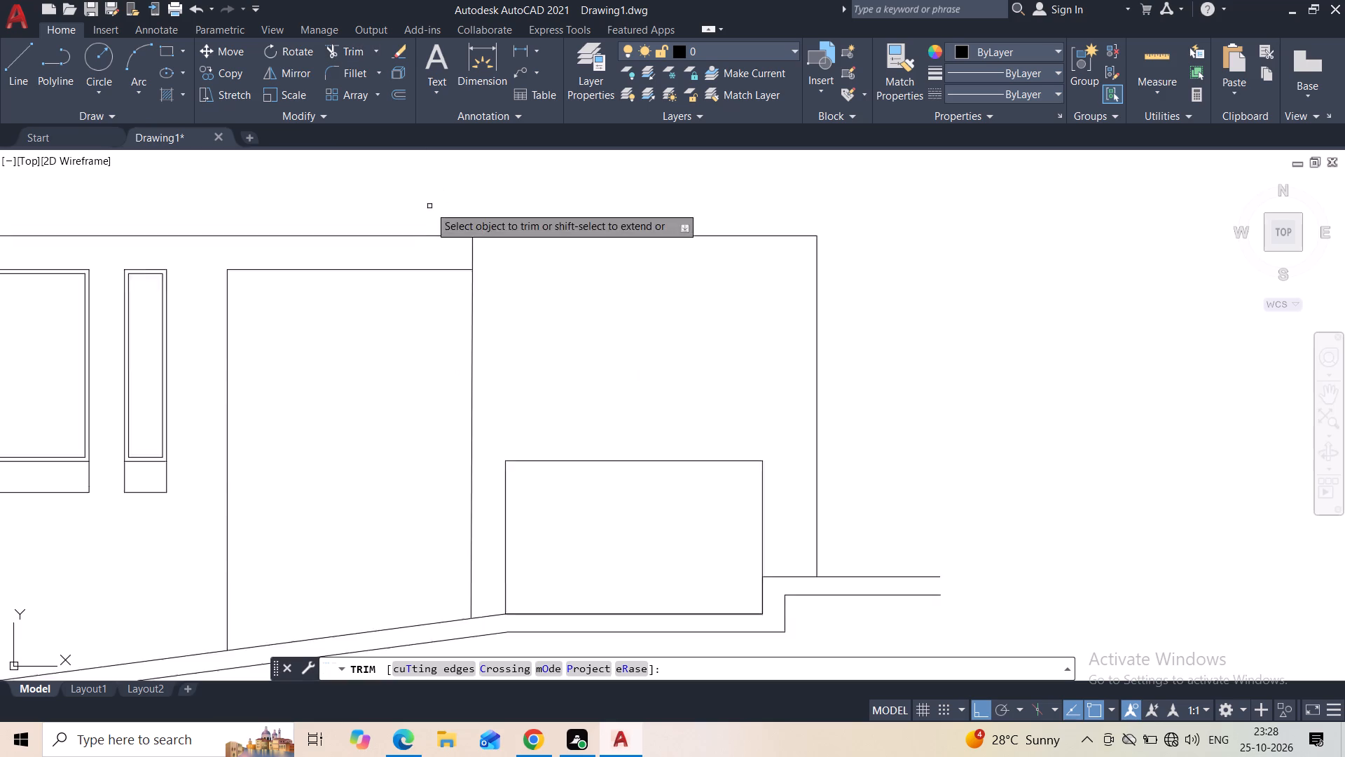
scroll(429, 206, up, 2)
drag(562, 320, 453, 320)
key(Escape)
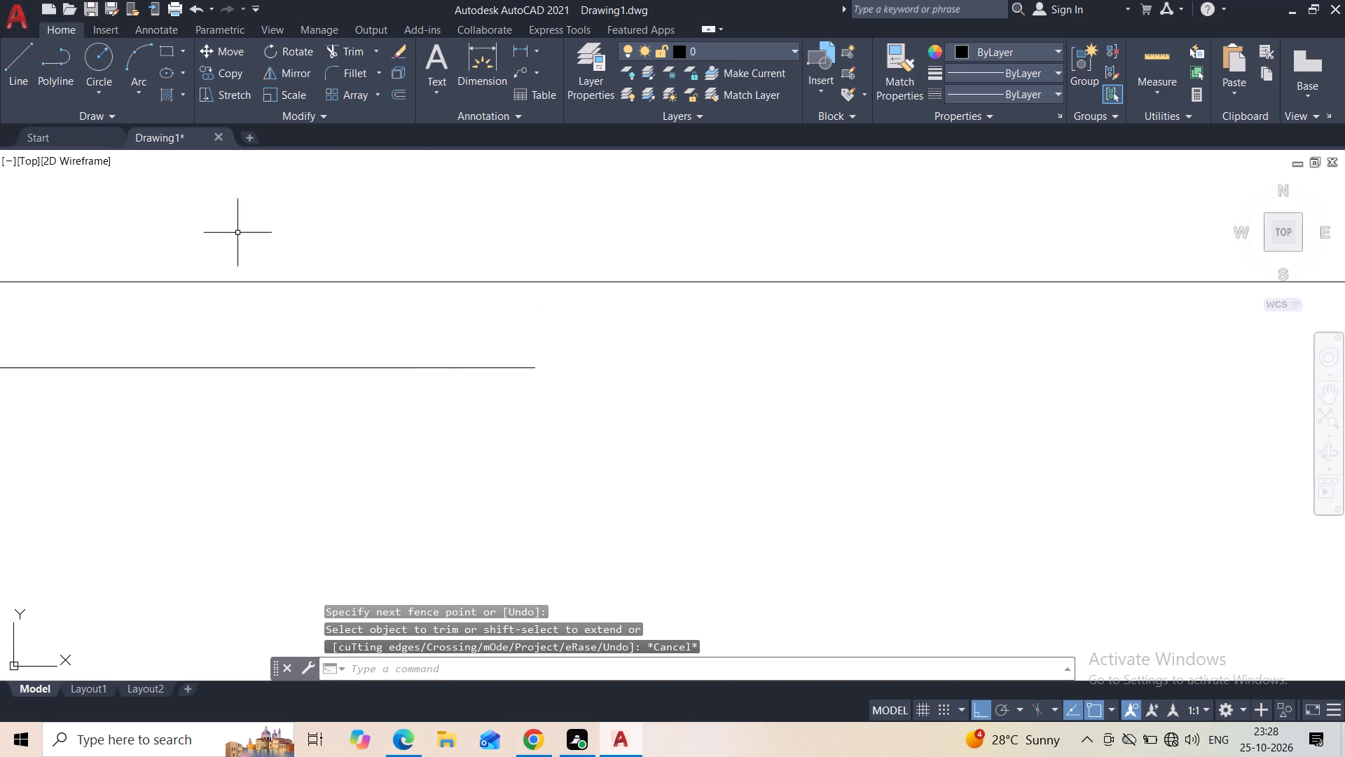
scroll(225, 234, down, 3)
Redraw the door side nearest the low rectangular panel from the head line's end straight down to the slope.
click(32, 78)
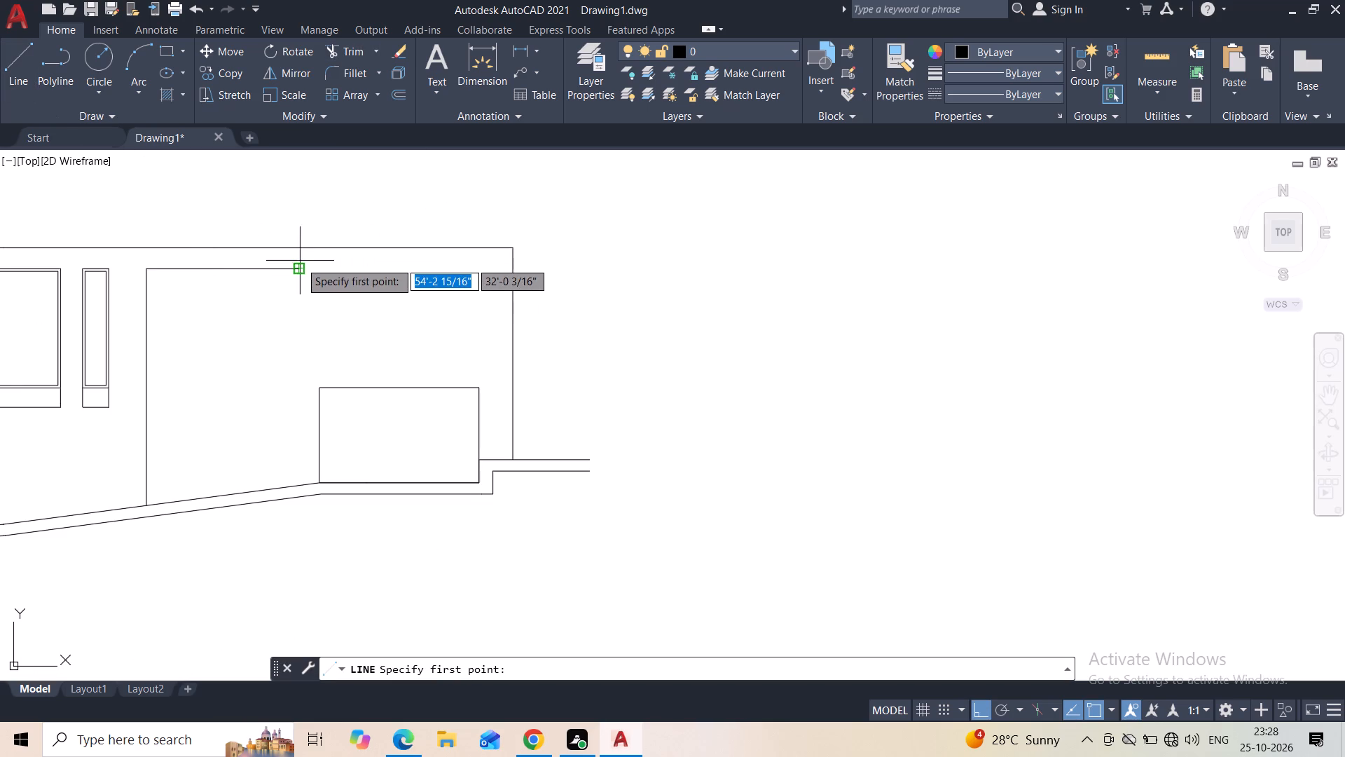
click(298, 268)
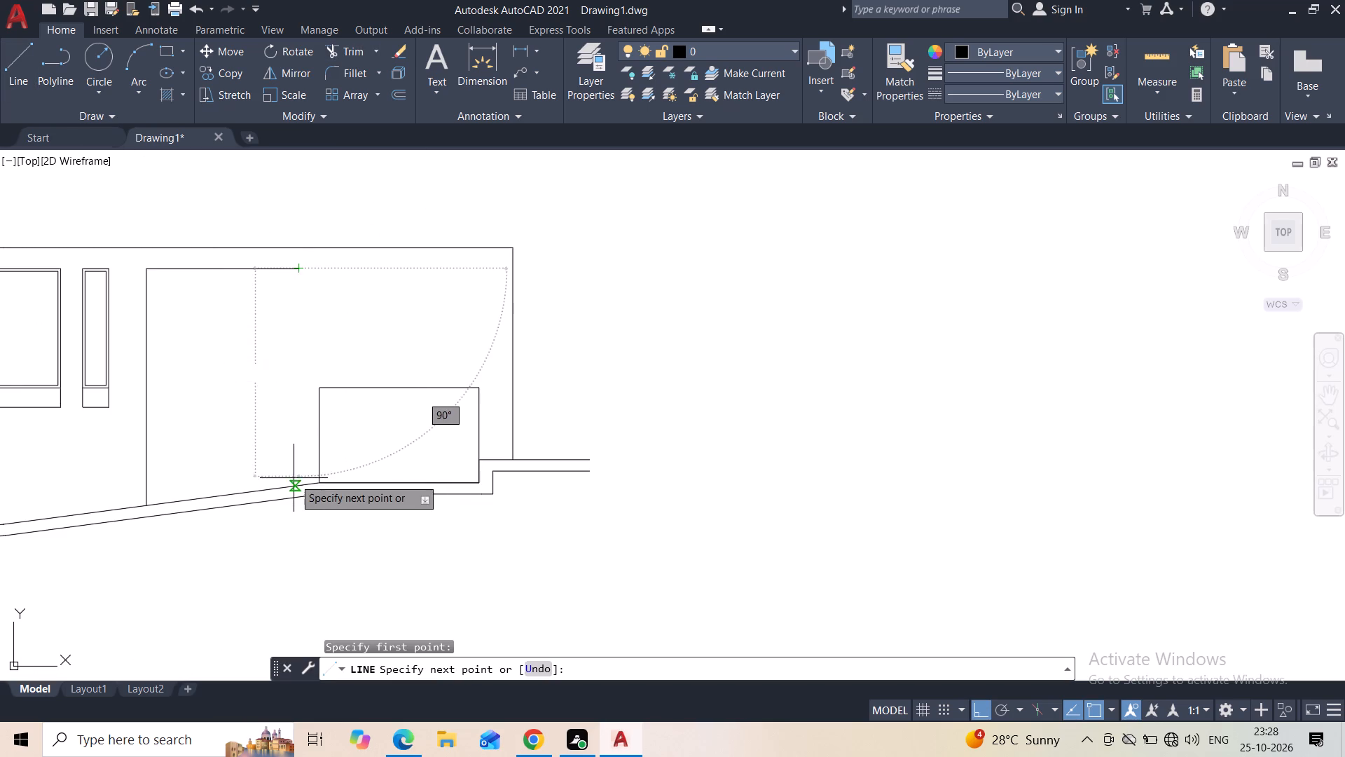
click(299, 483)
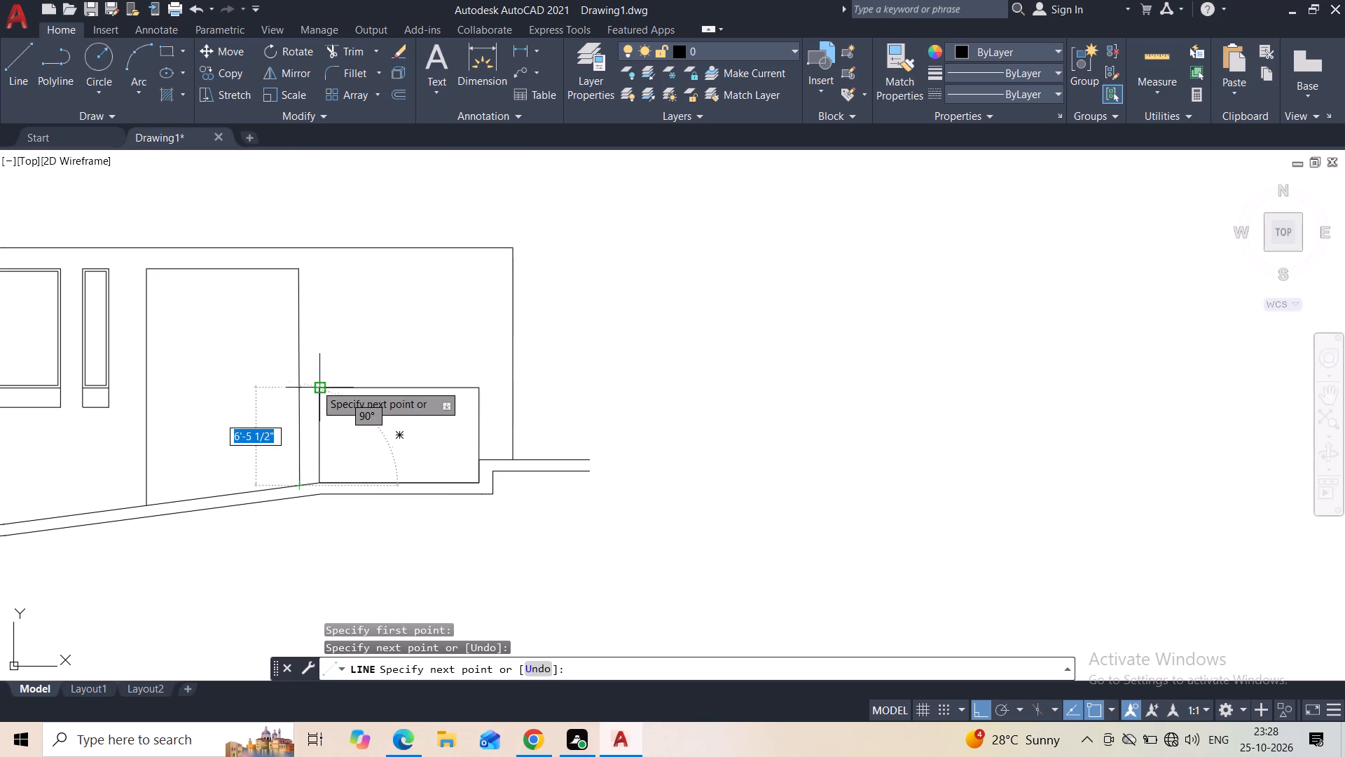
key(Escape)
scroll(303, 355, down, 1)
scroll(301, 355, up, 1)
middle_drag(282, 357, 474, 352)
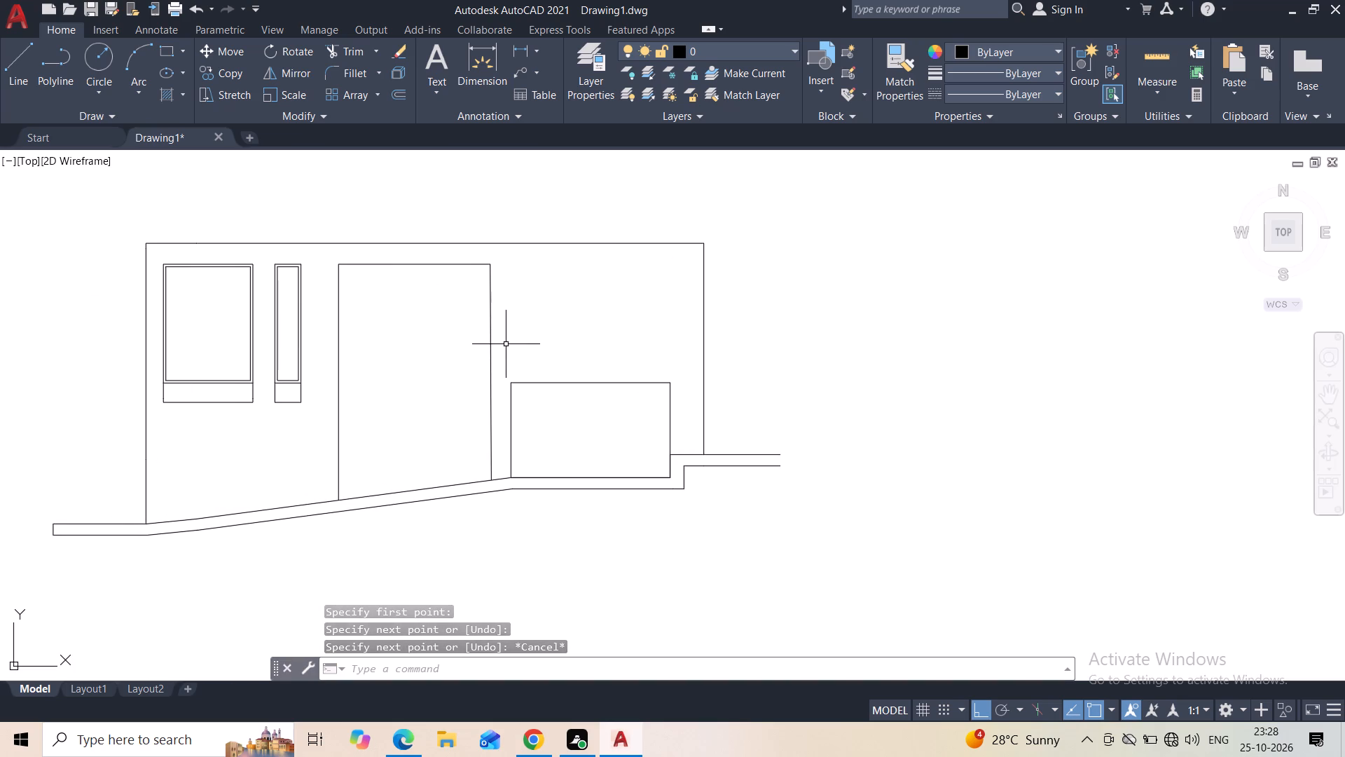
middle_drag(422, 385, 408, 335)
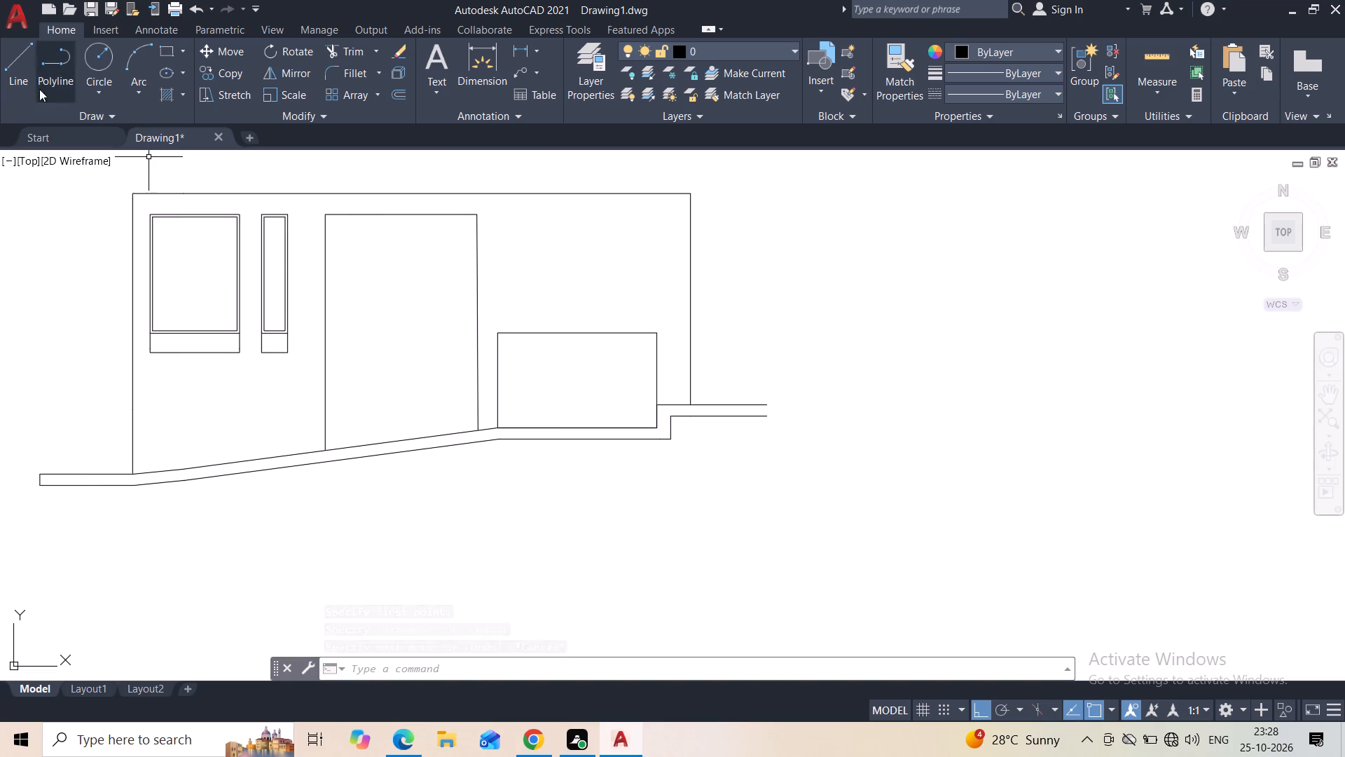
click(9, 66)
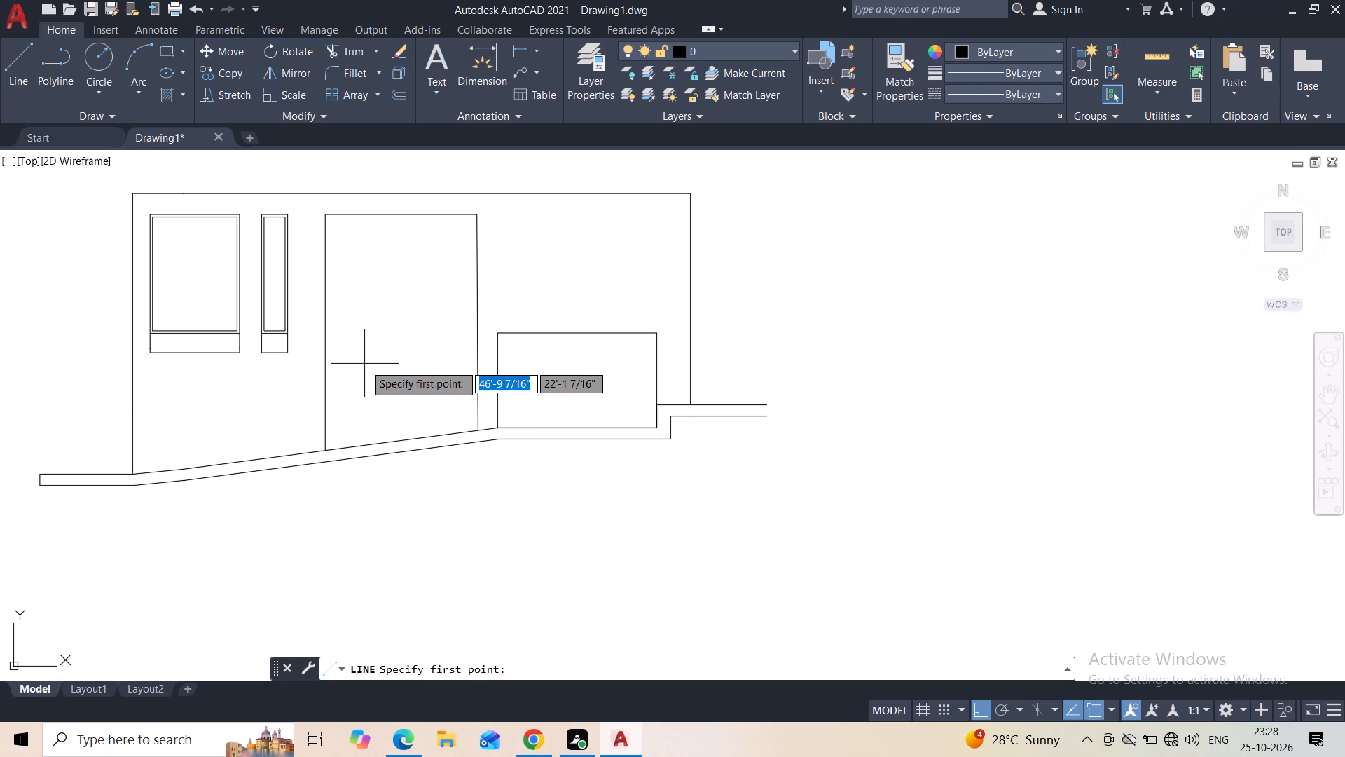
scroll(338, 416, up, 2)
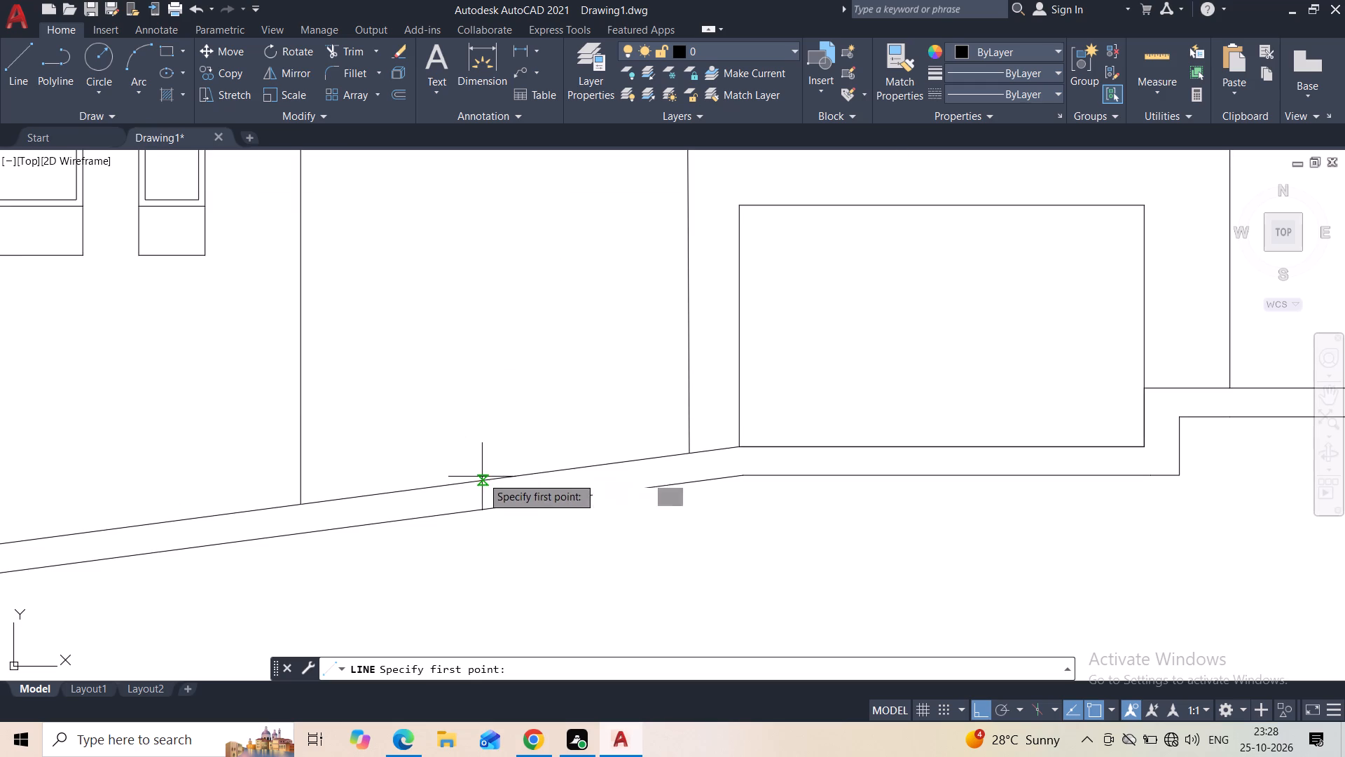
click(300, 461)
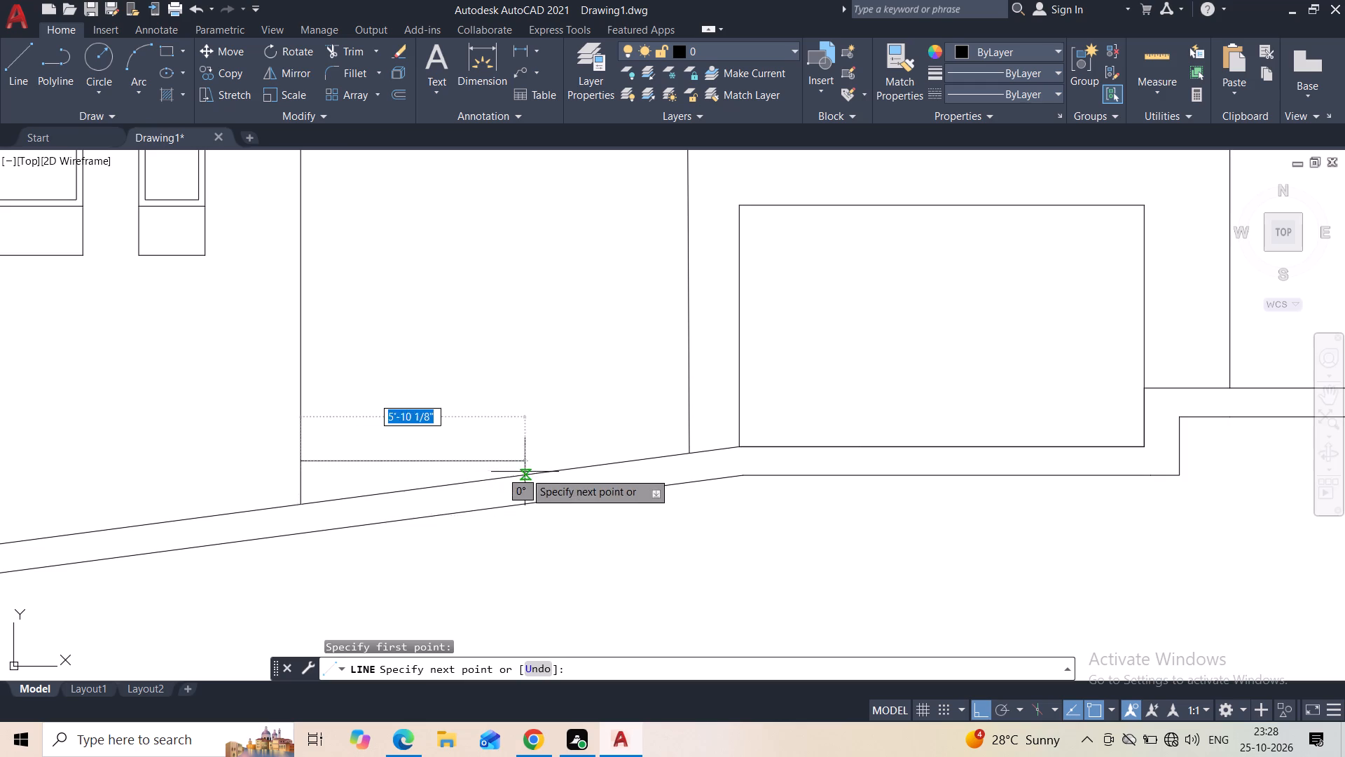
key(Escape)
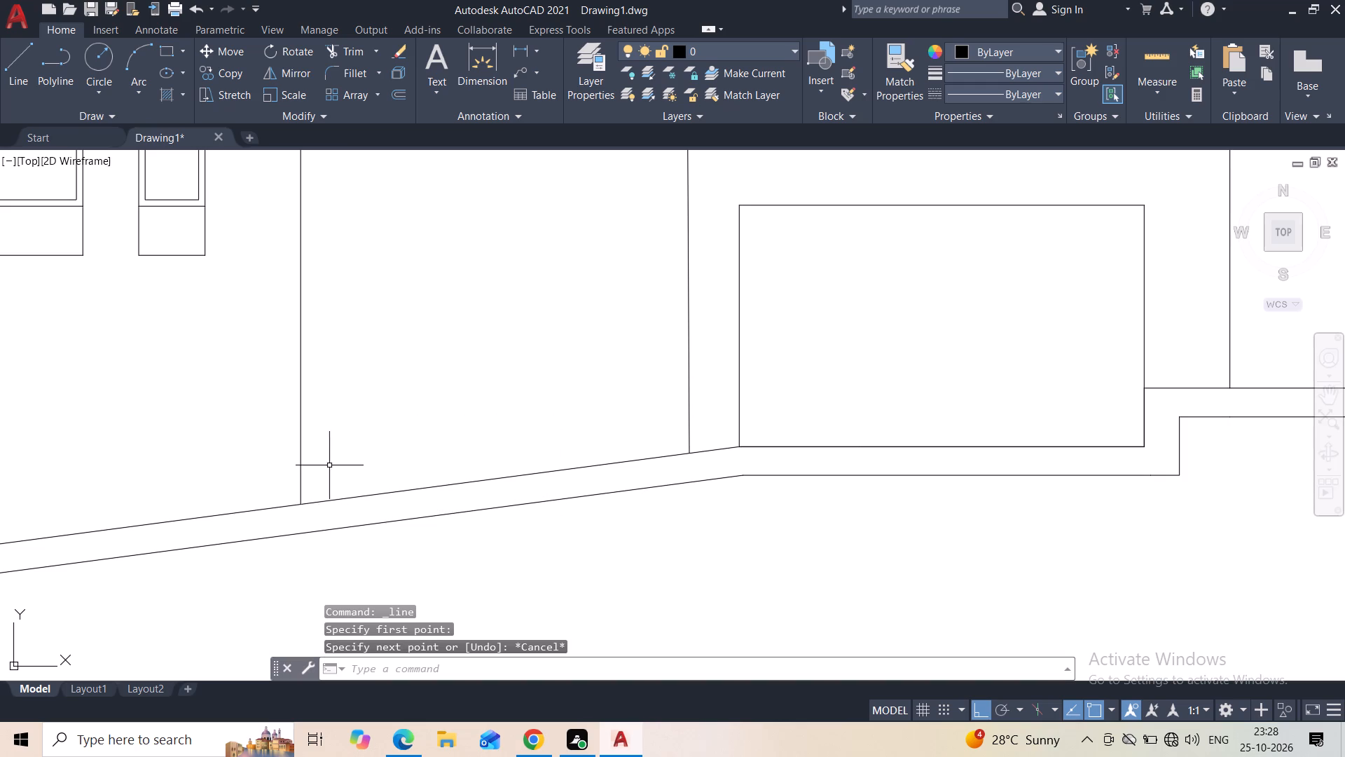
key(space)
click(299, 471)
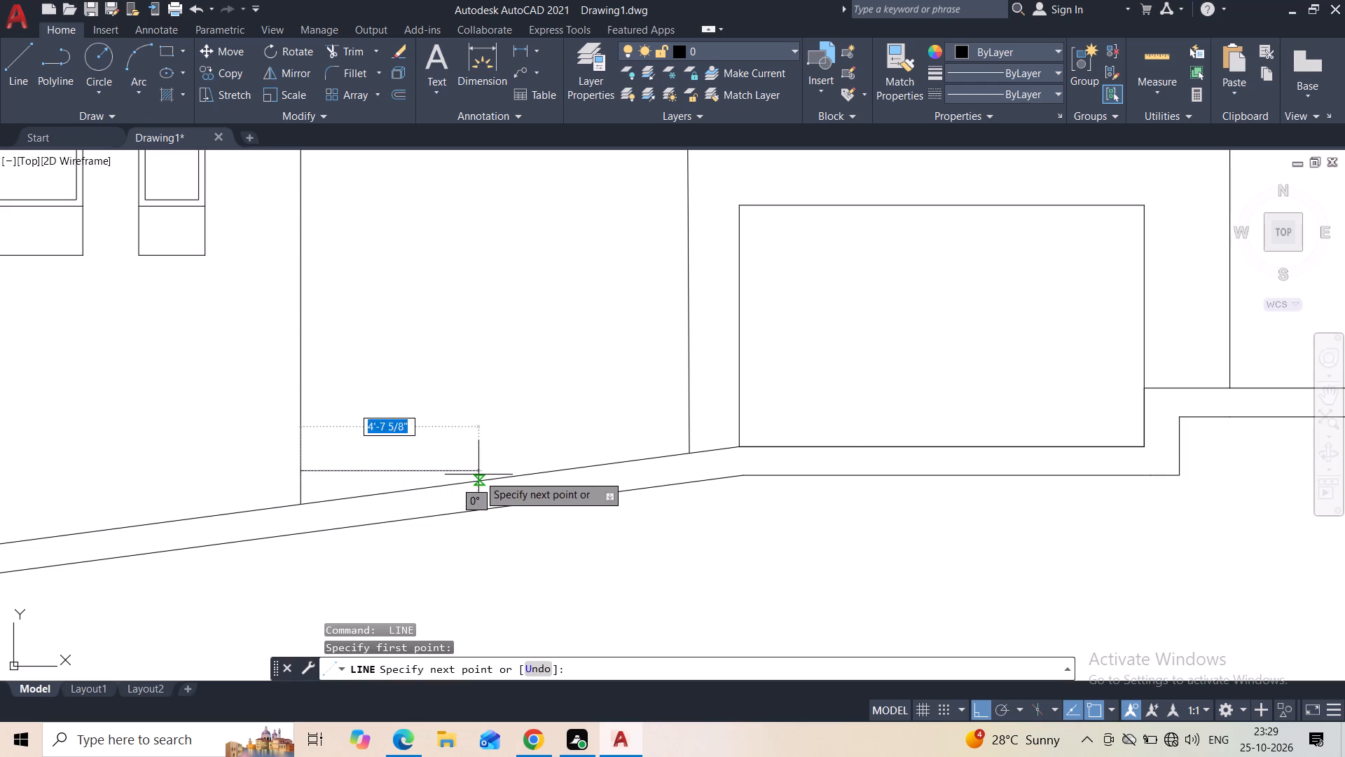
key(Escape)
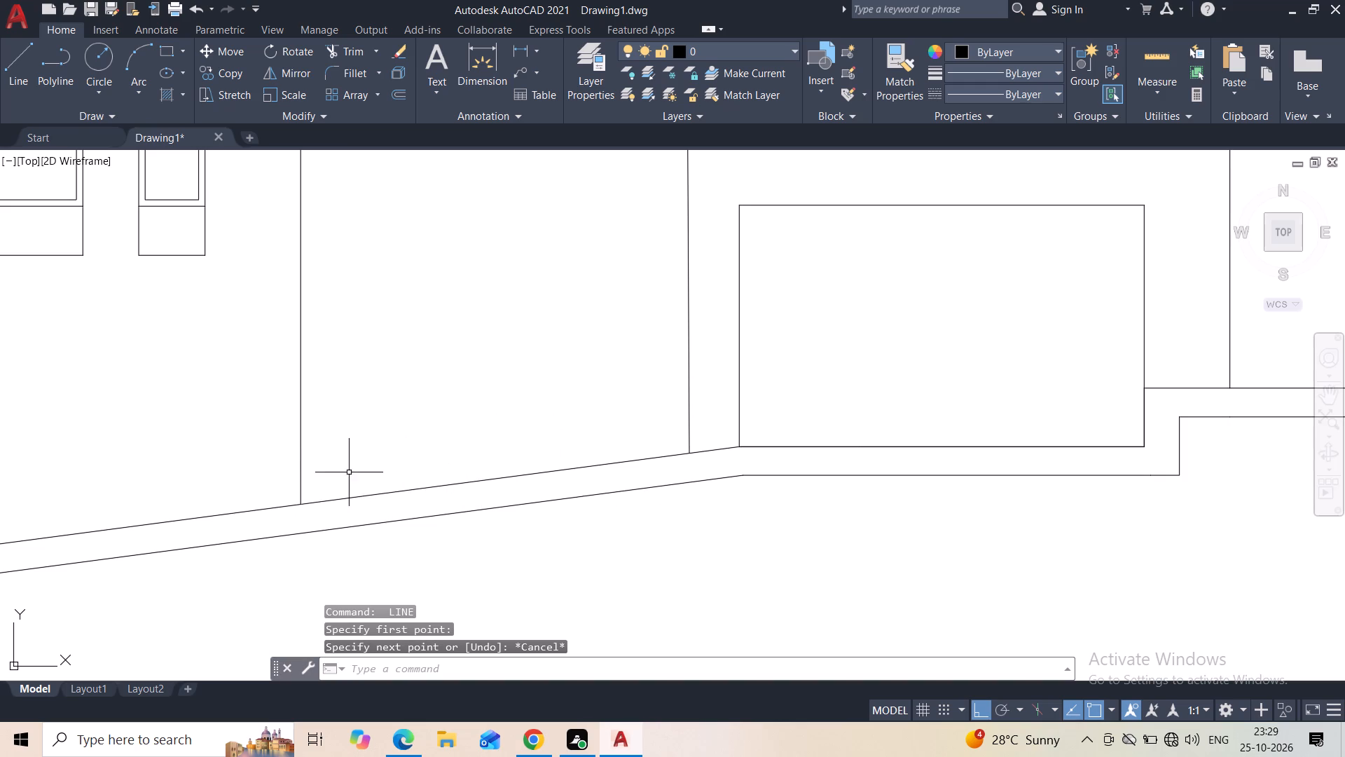
Draw a horizontal line about 4'-6 1/2" long from the lower part of the window-side door edge to the slope.
key(space)
click(301, 482)
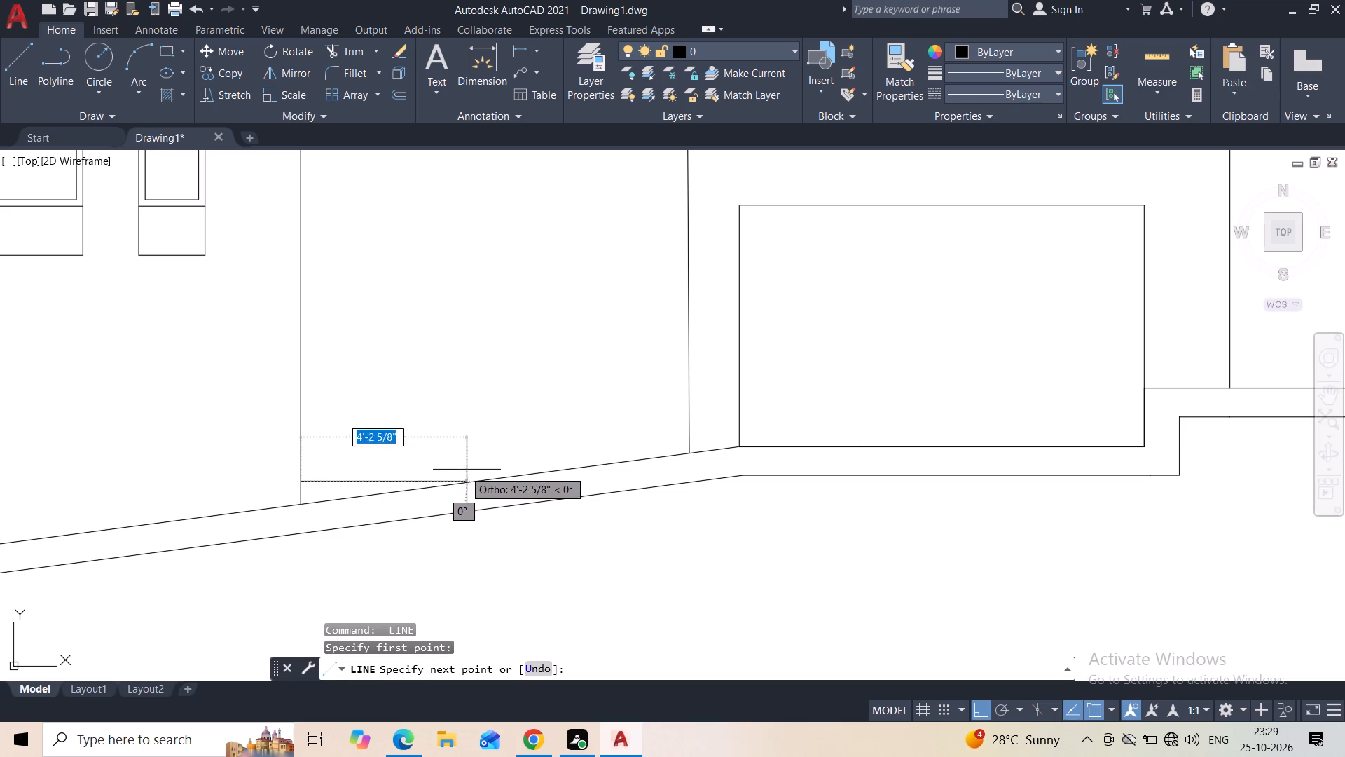
scroll(474, 486, up, 5)
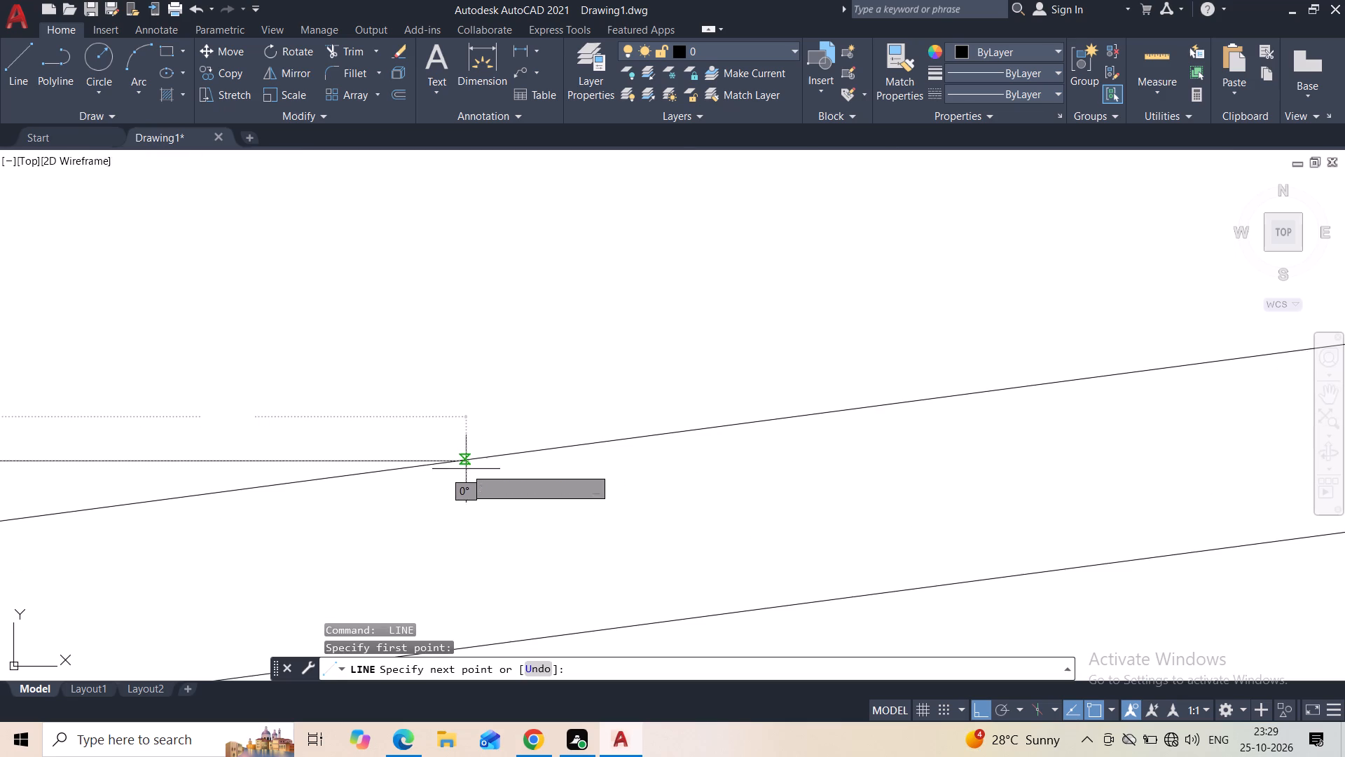
scroll(462, 466, up, 4)
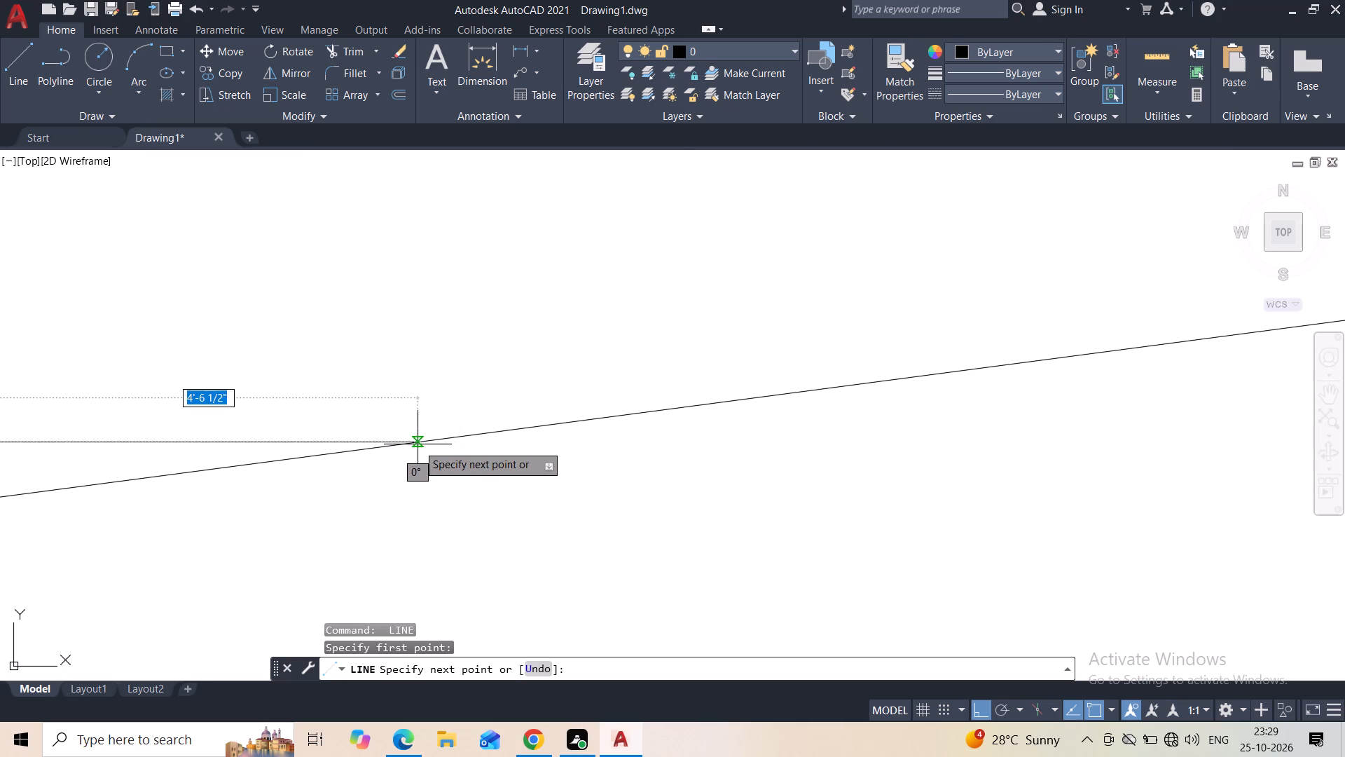
click(412, 444)
key(Escape)
Draw a horizontal line about 10'-1" long across the door between its two sides, above the short line at the slope.
scroll(414, 448, up, 2)
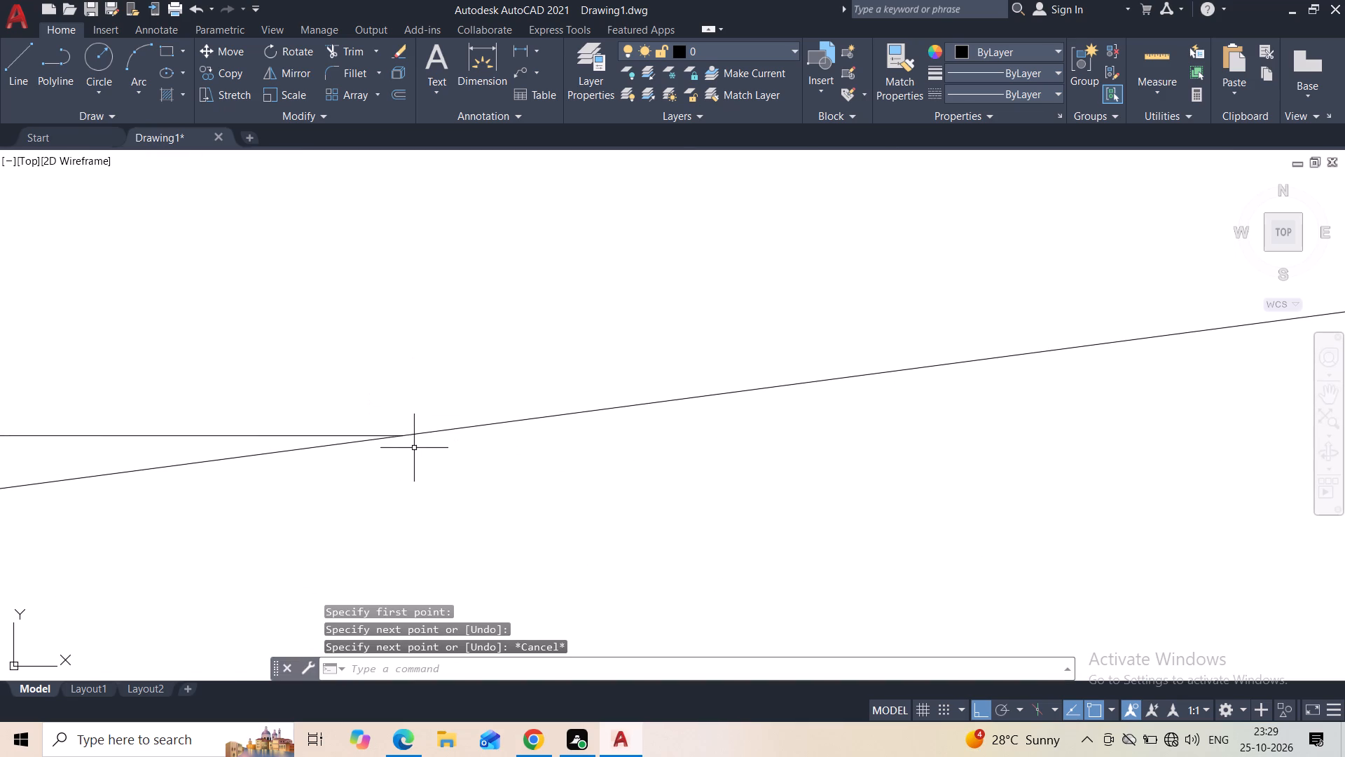
scroll(389, 439, up, 7)
scroll(594, 371, down, 4)
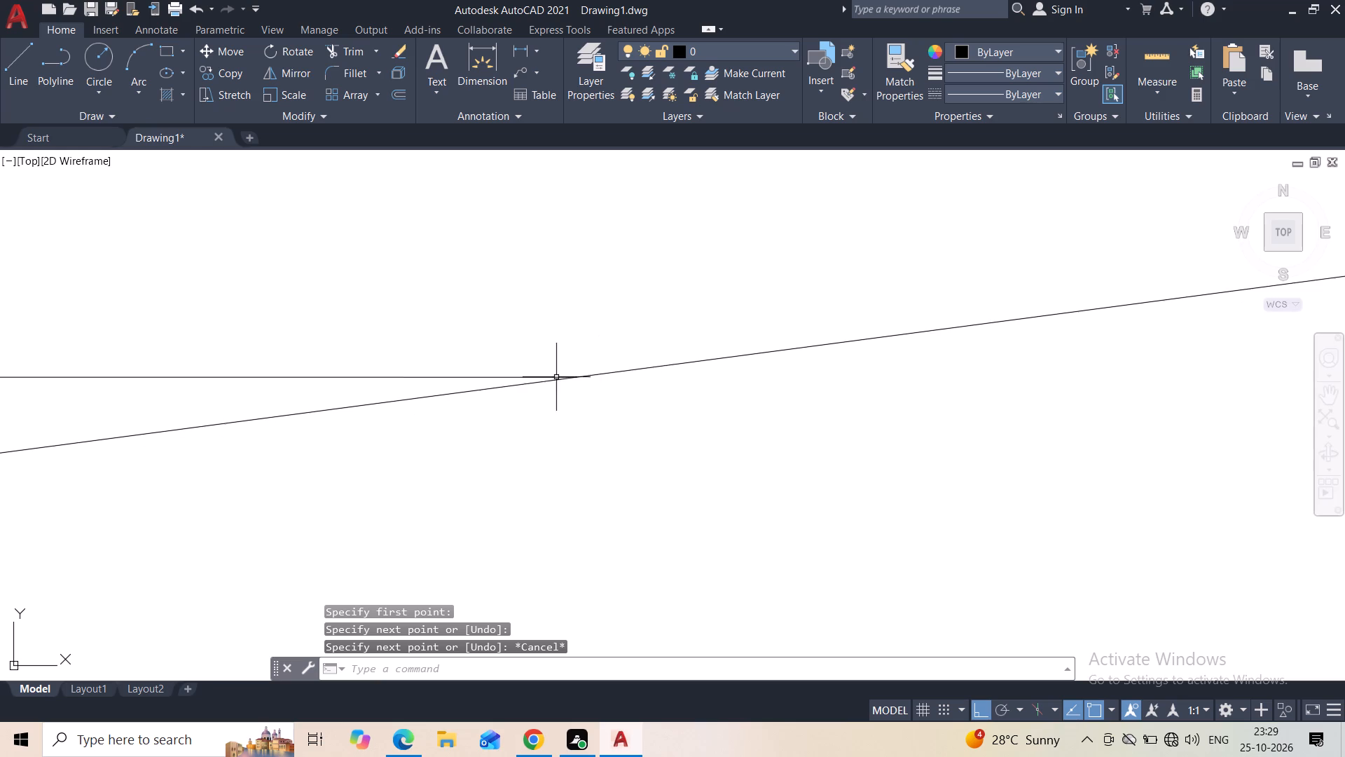
scroll(549, 377, down, 18)
scroll(350, 337, up, 3)
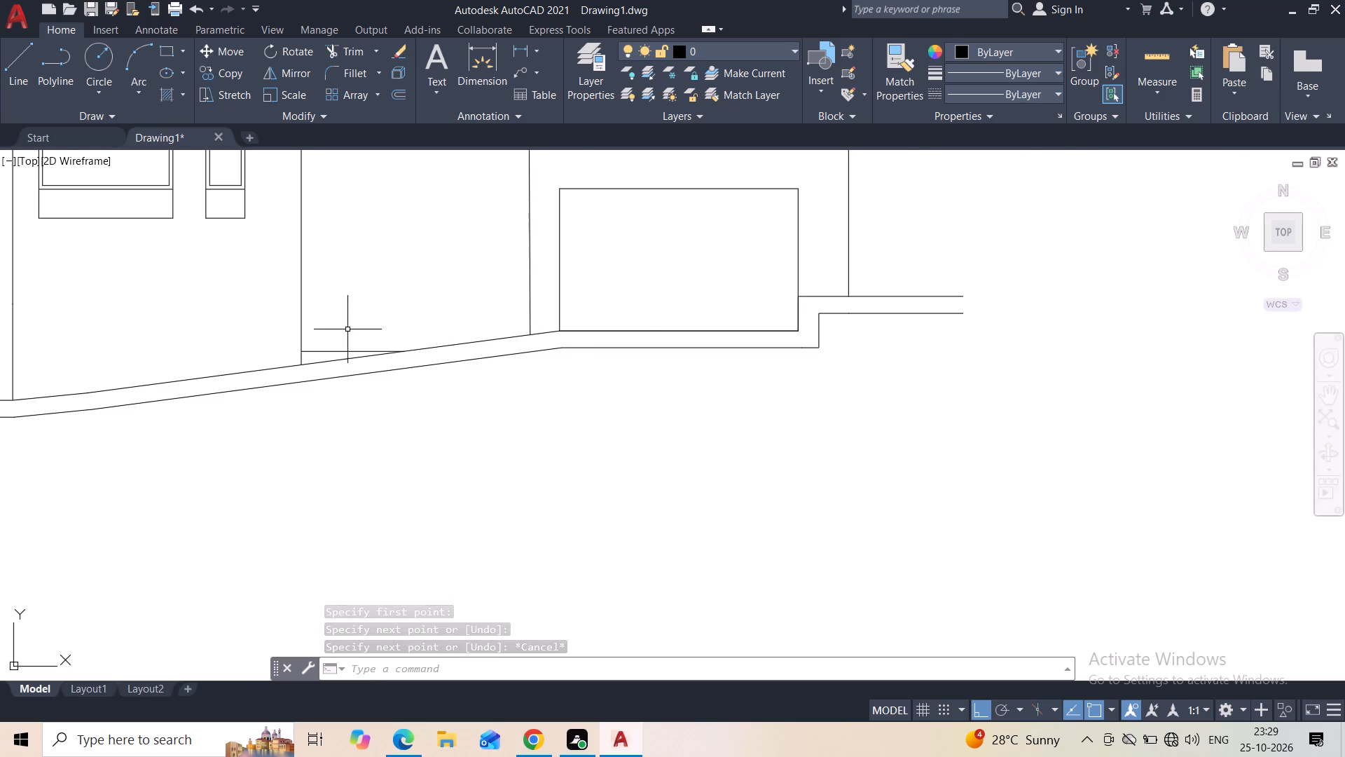
scroll(347, 328, up, 1)
middle_drag(345, 327, 348, 400)
scroll(348, 400, up, 1)
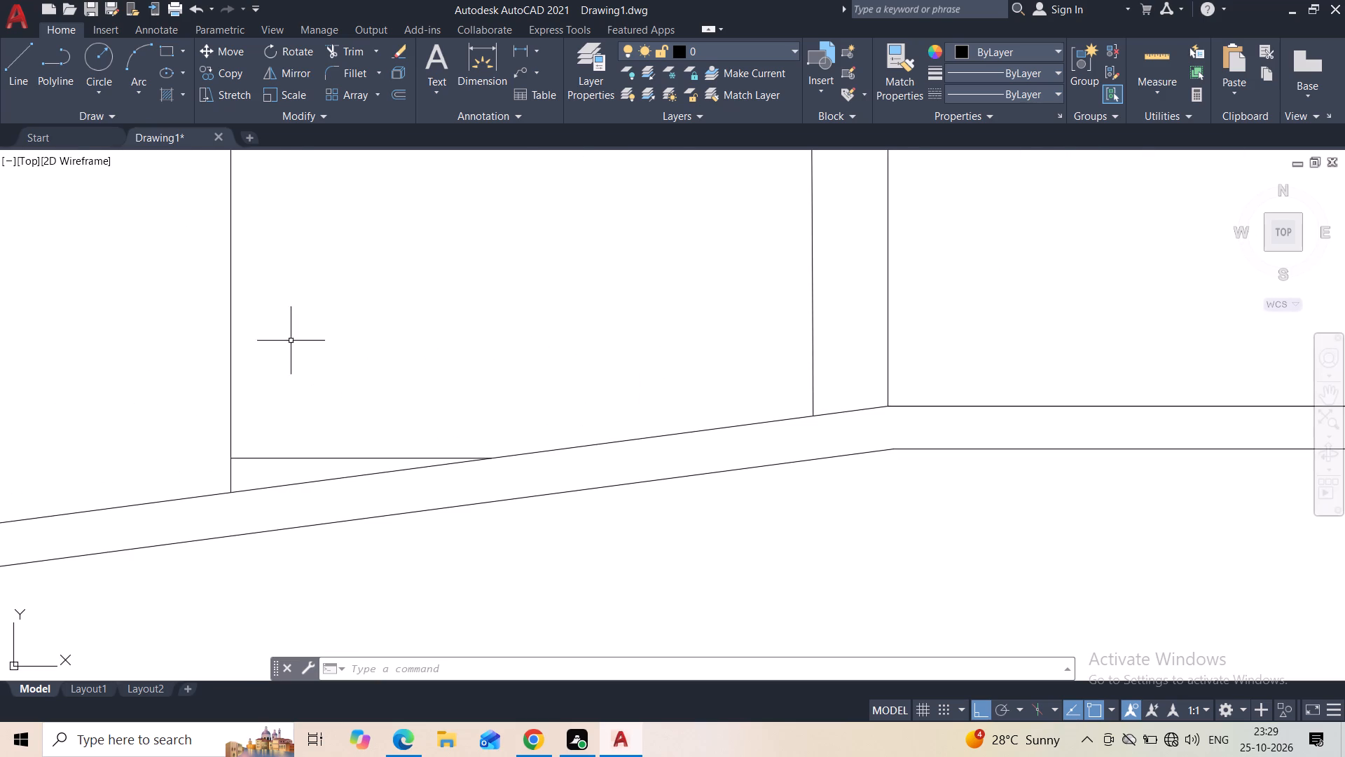
click(29, 71)
click(235, 256)
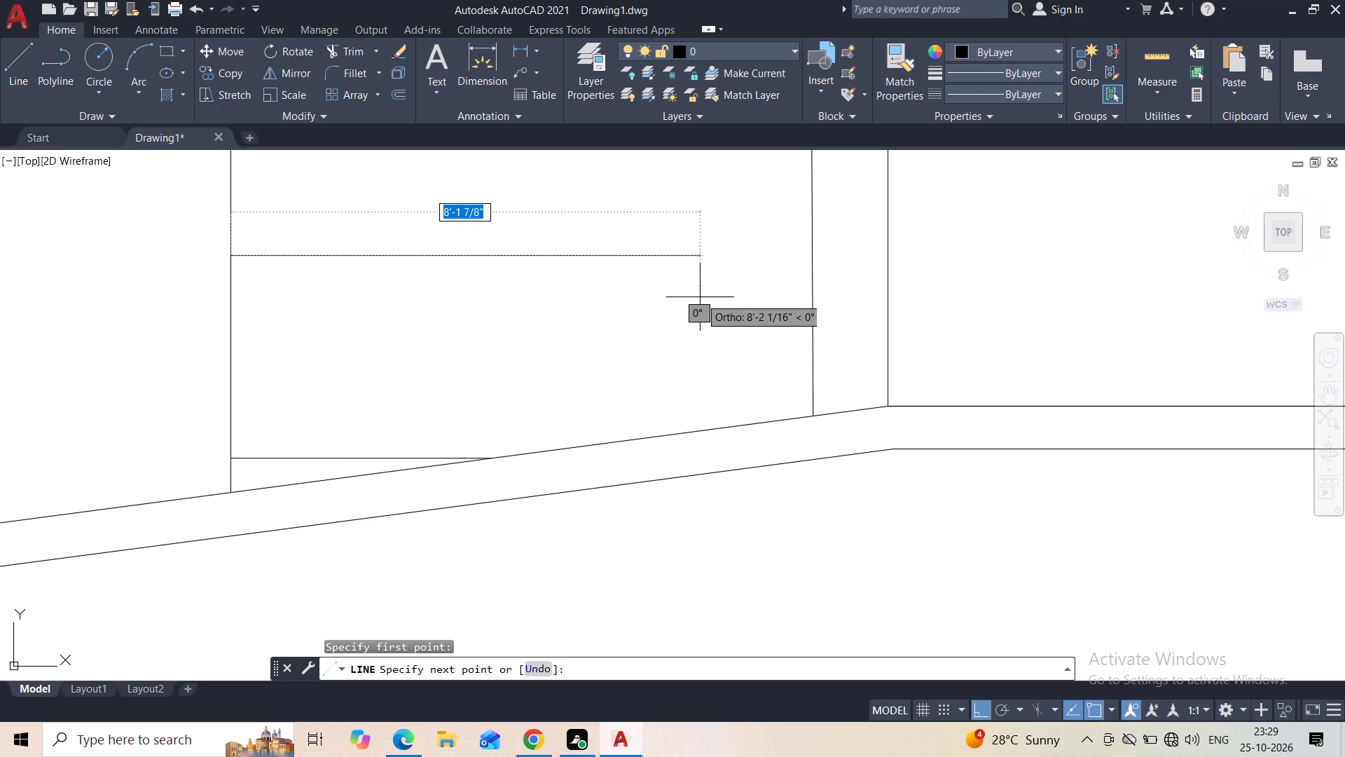
click(811, 254)
key(Escape)
Draw a vertical line about 3'-6 1/2" long from the short line's end on the slope up to the line across the door.
scroll(722, 301, down, 3)
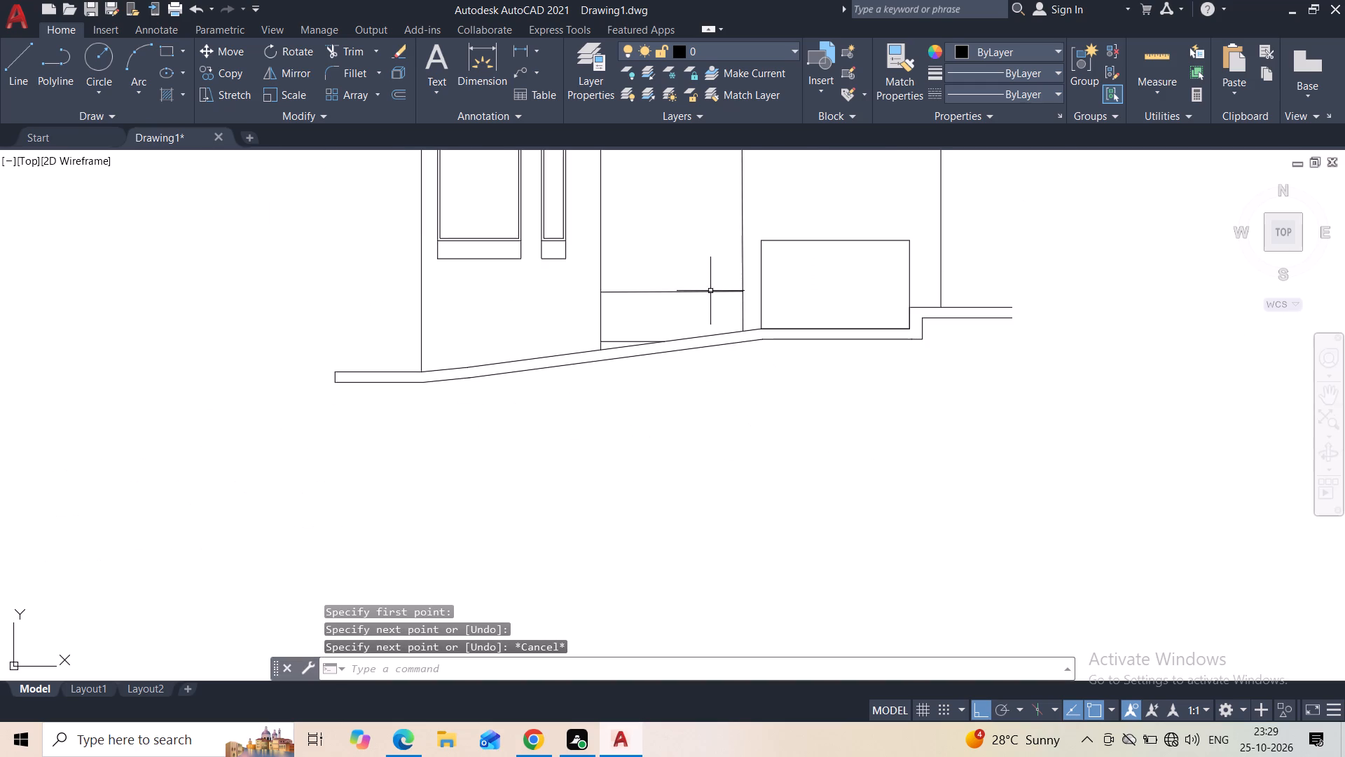
scroll(672, 324, up, 2)
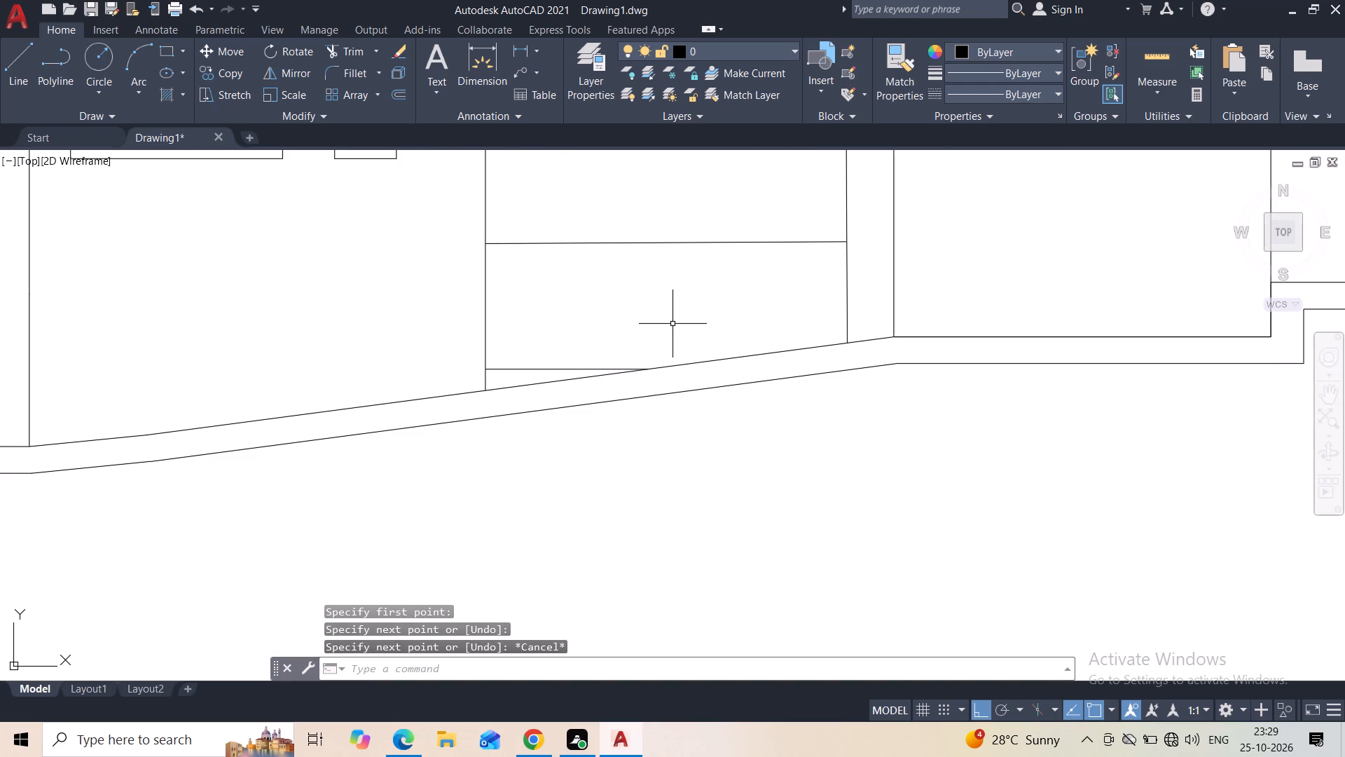
key(space)
scroll(650, 354, up, 2)
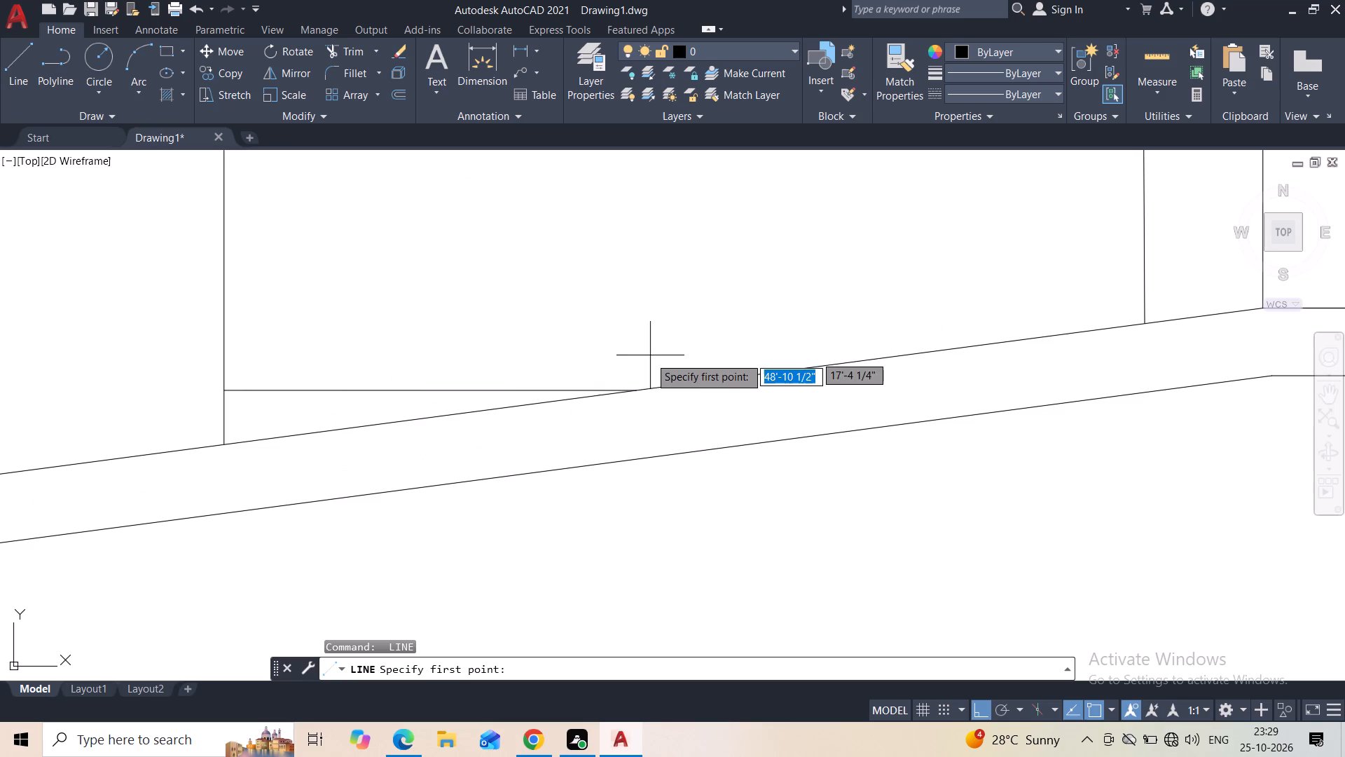
click(637, 388)
middle_drag(649, 278, 640, 448)
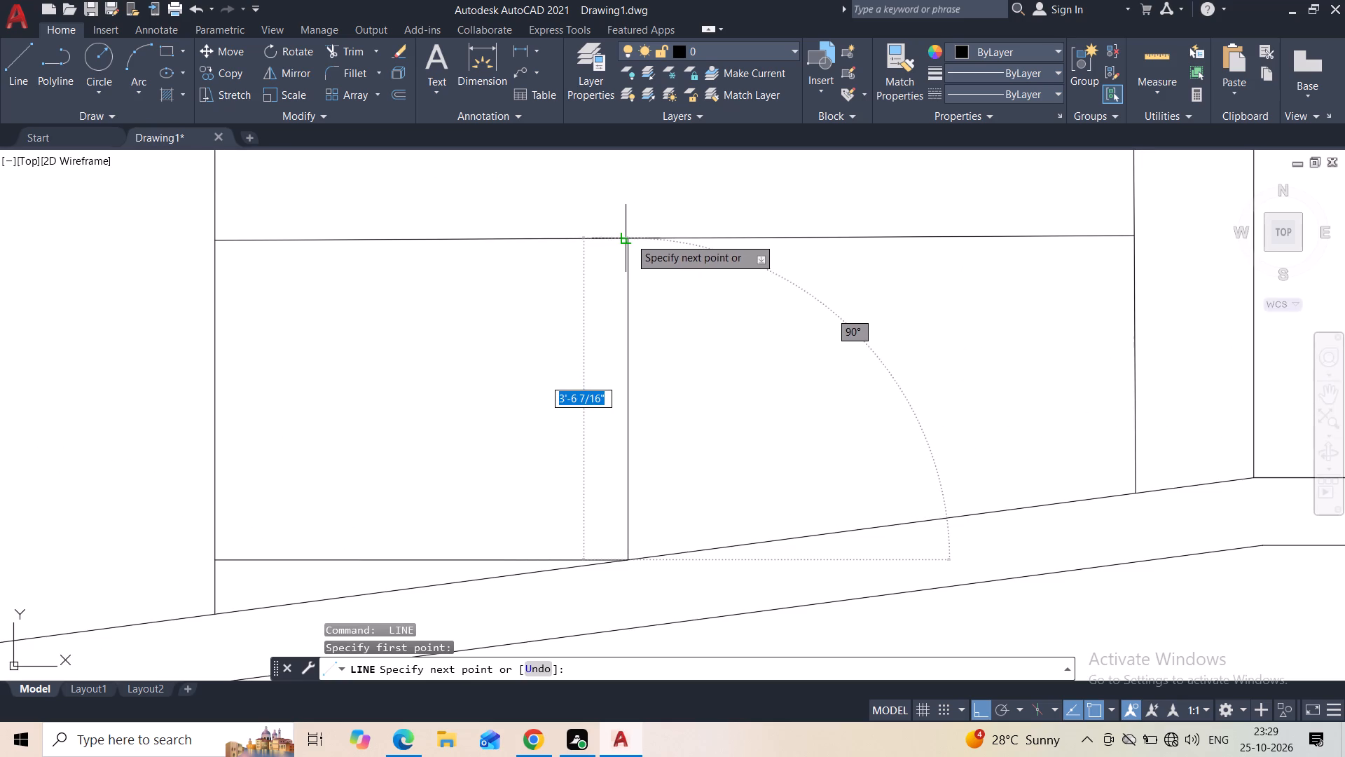
click(630, 238)
key(Escape)
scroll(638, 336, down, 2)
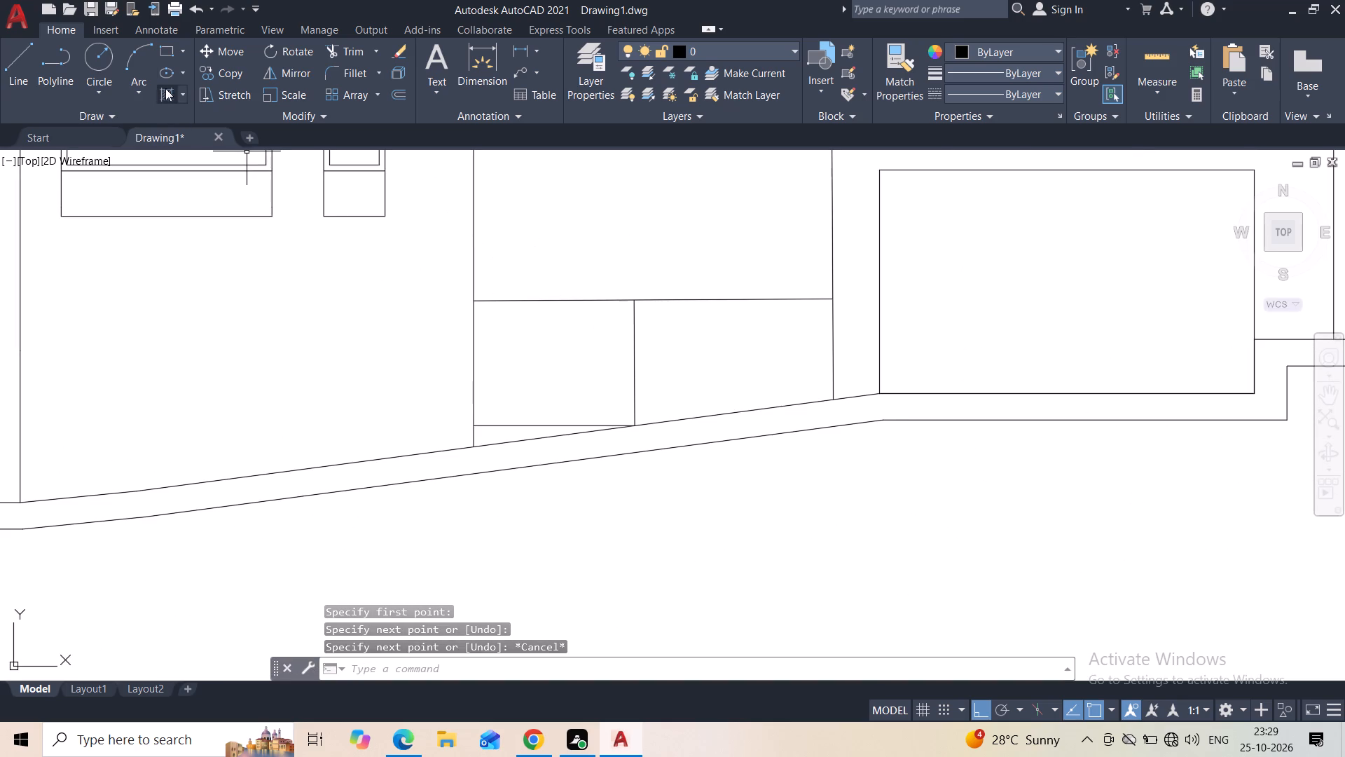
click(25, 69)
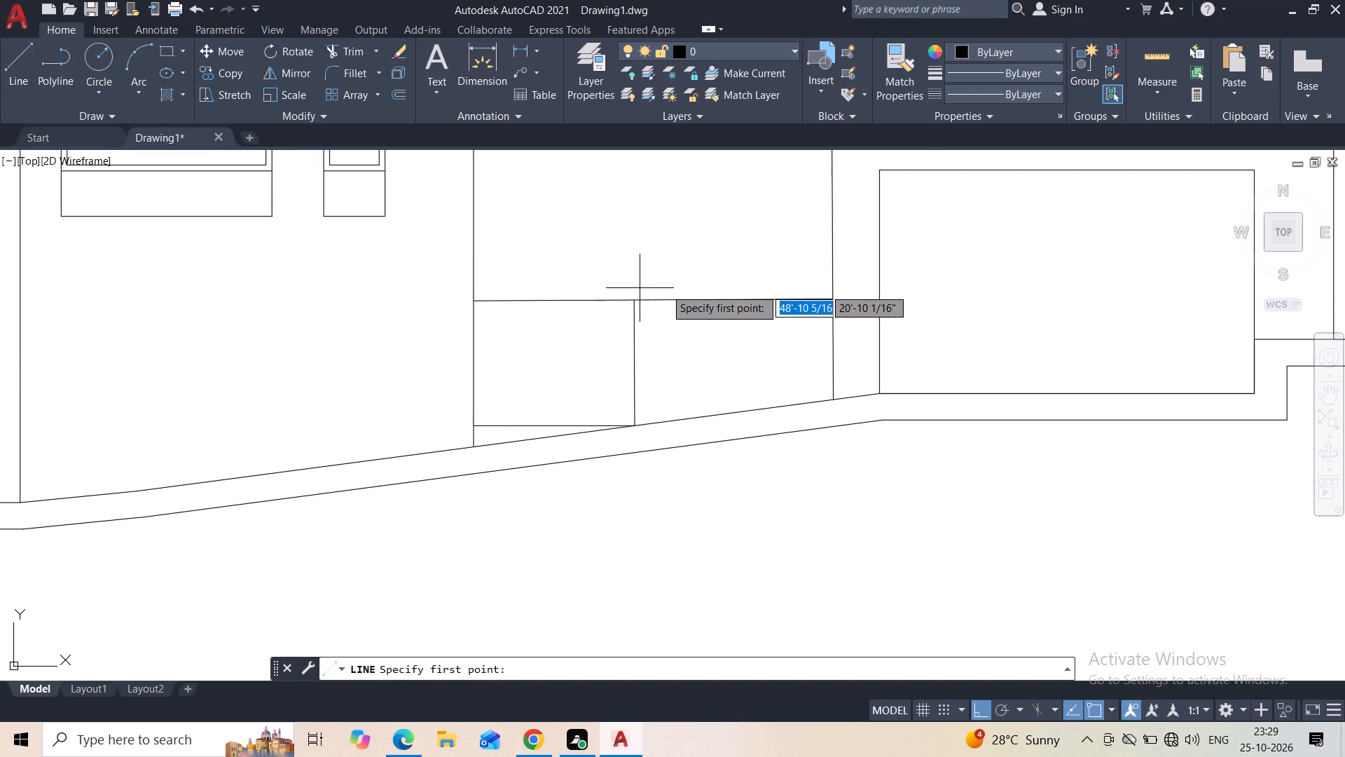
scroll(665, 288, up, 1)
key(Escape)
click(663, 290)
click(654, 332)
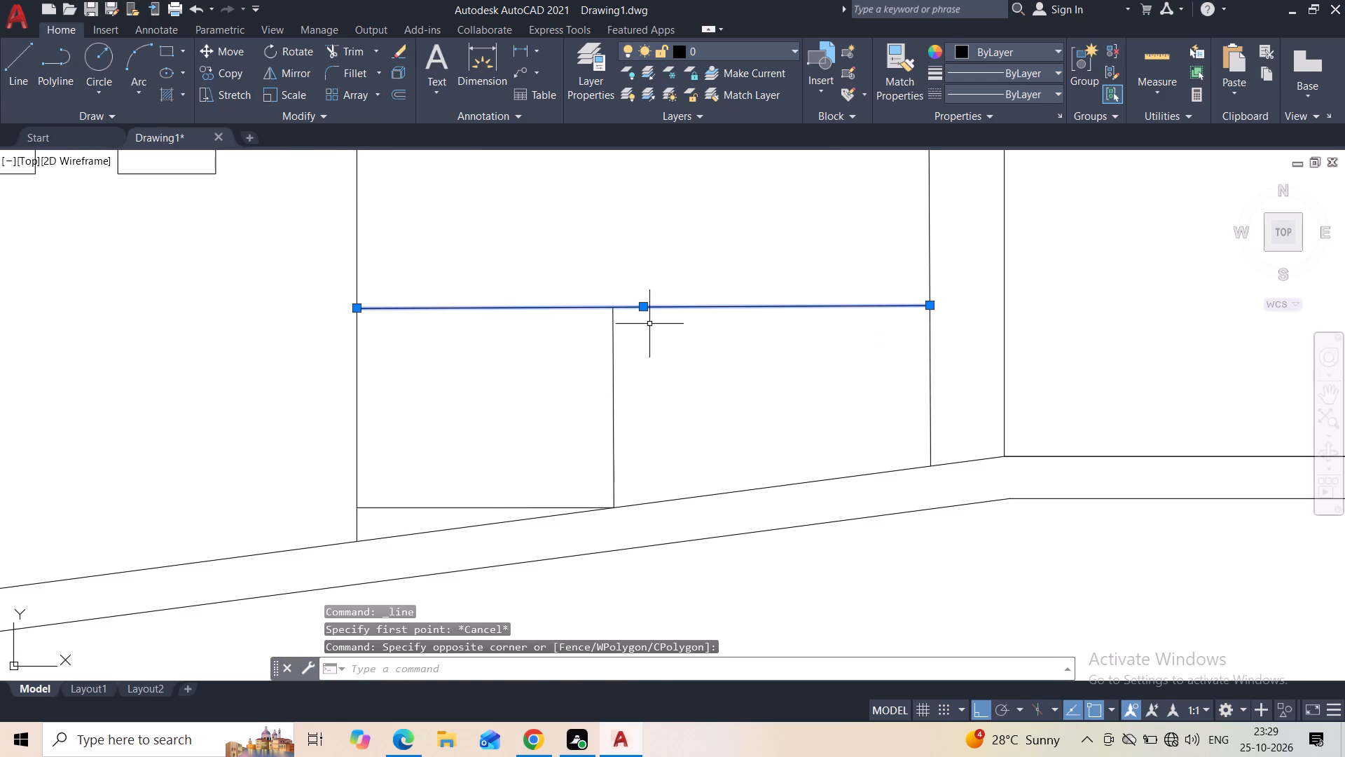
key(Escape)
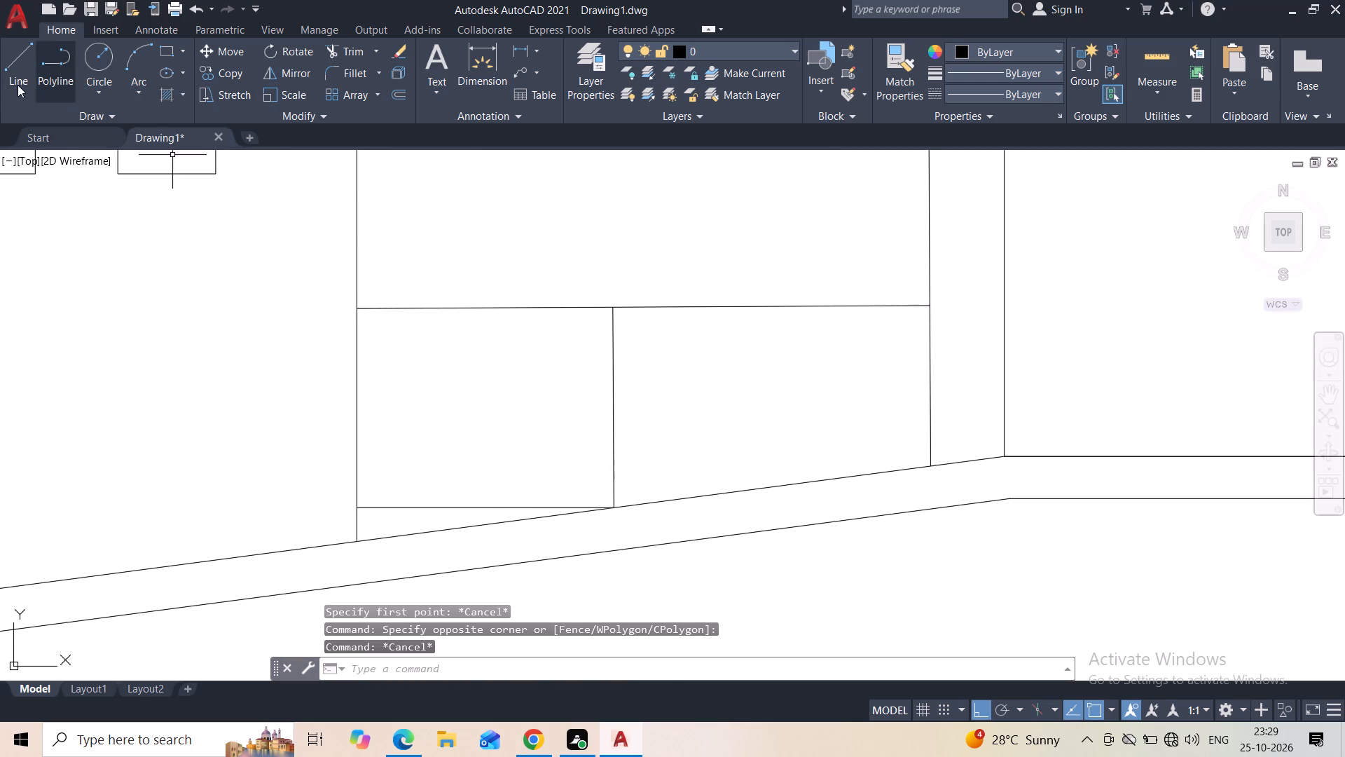
Draw a horizontal line from the short vertical divider to the far door side, just below the line across the door.
click(18, 83)
click(614, 325)
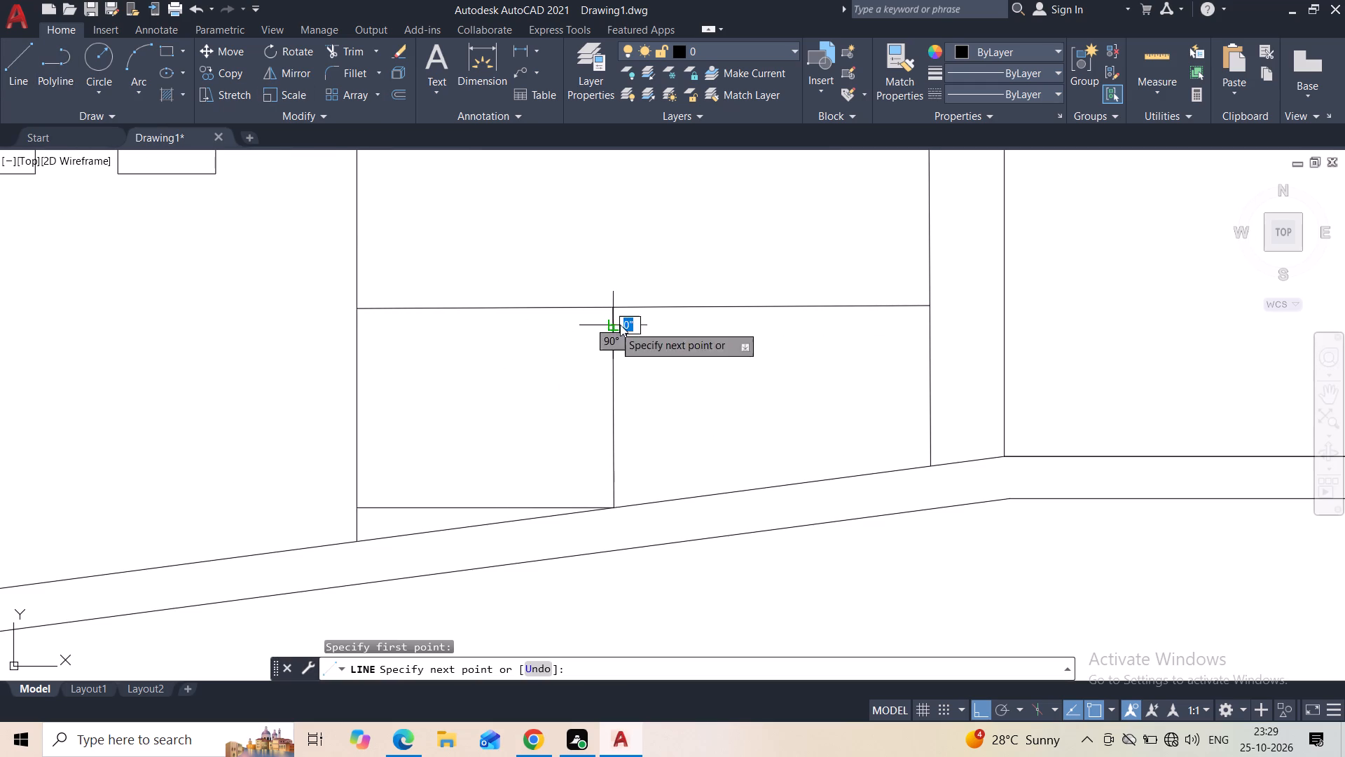
click(933, 327)
key(Escape)
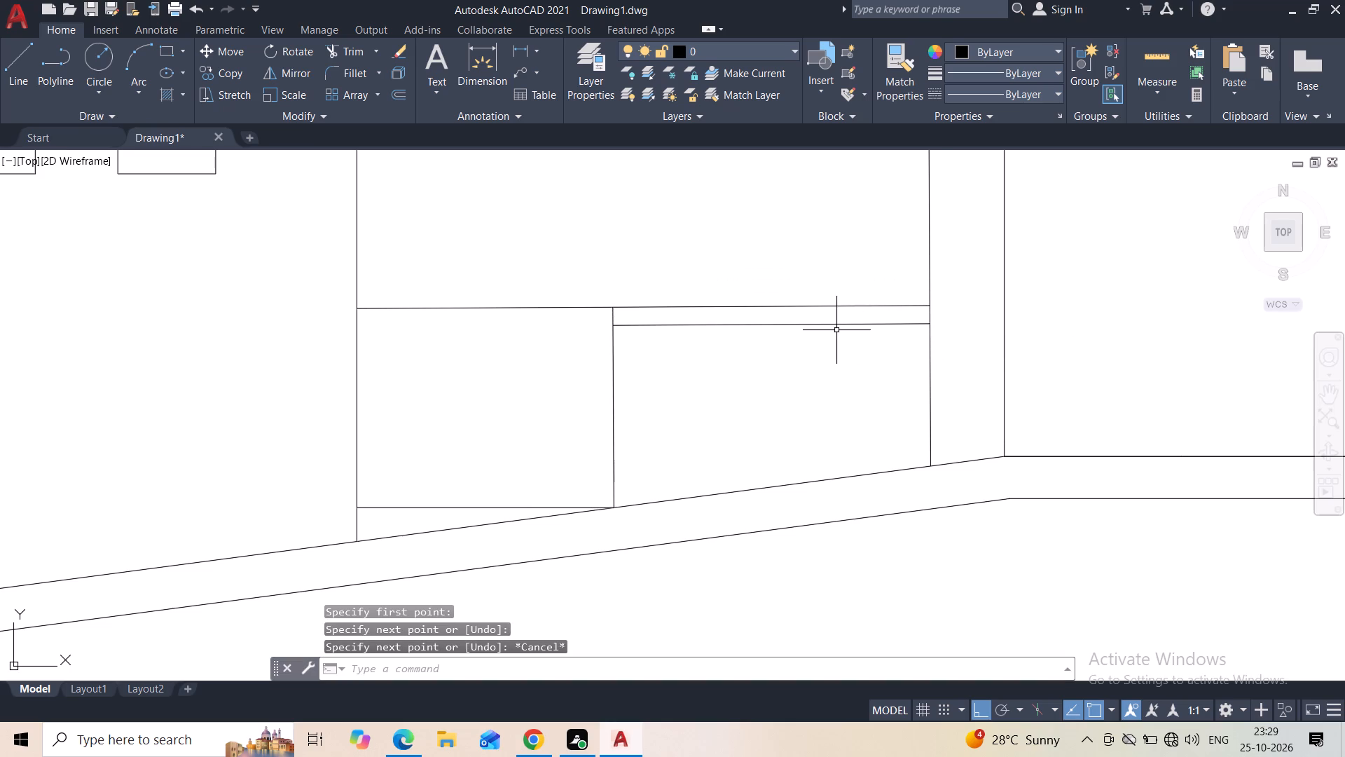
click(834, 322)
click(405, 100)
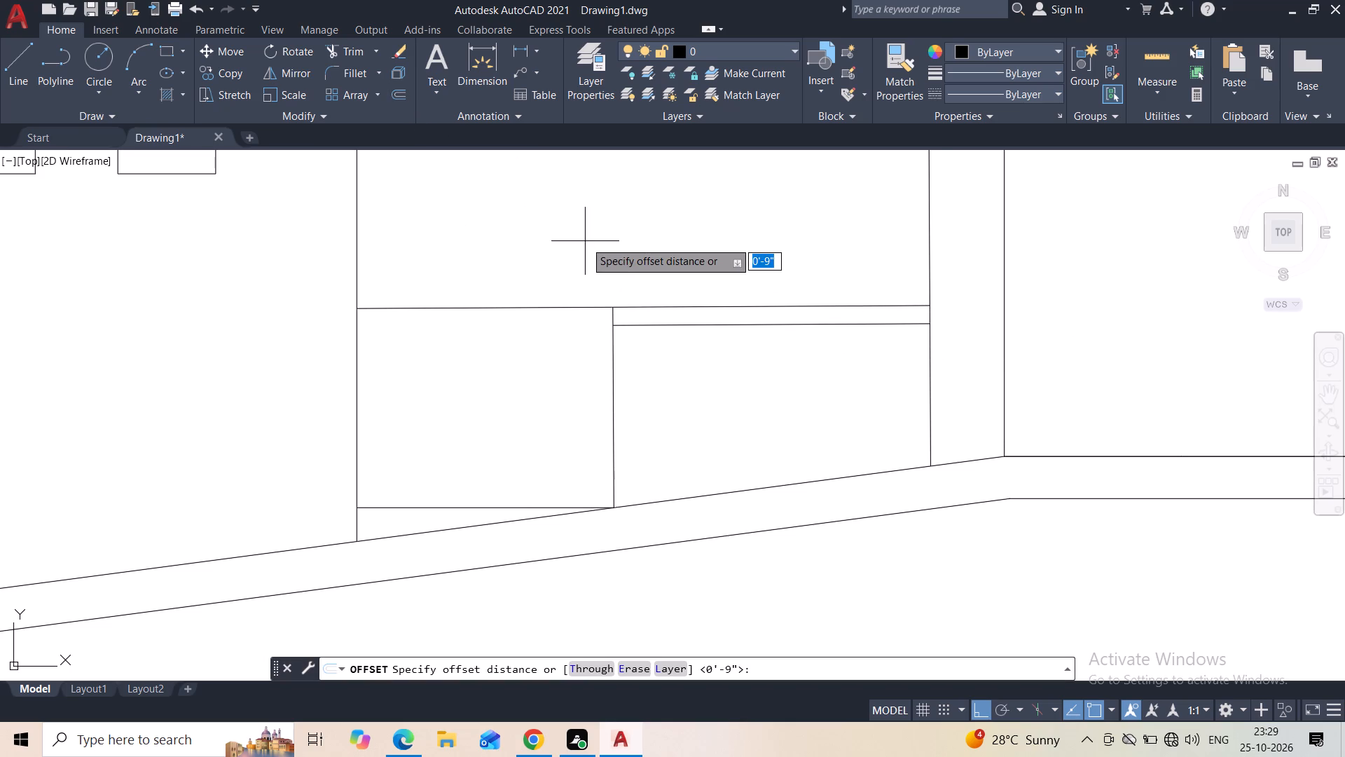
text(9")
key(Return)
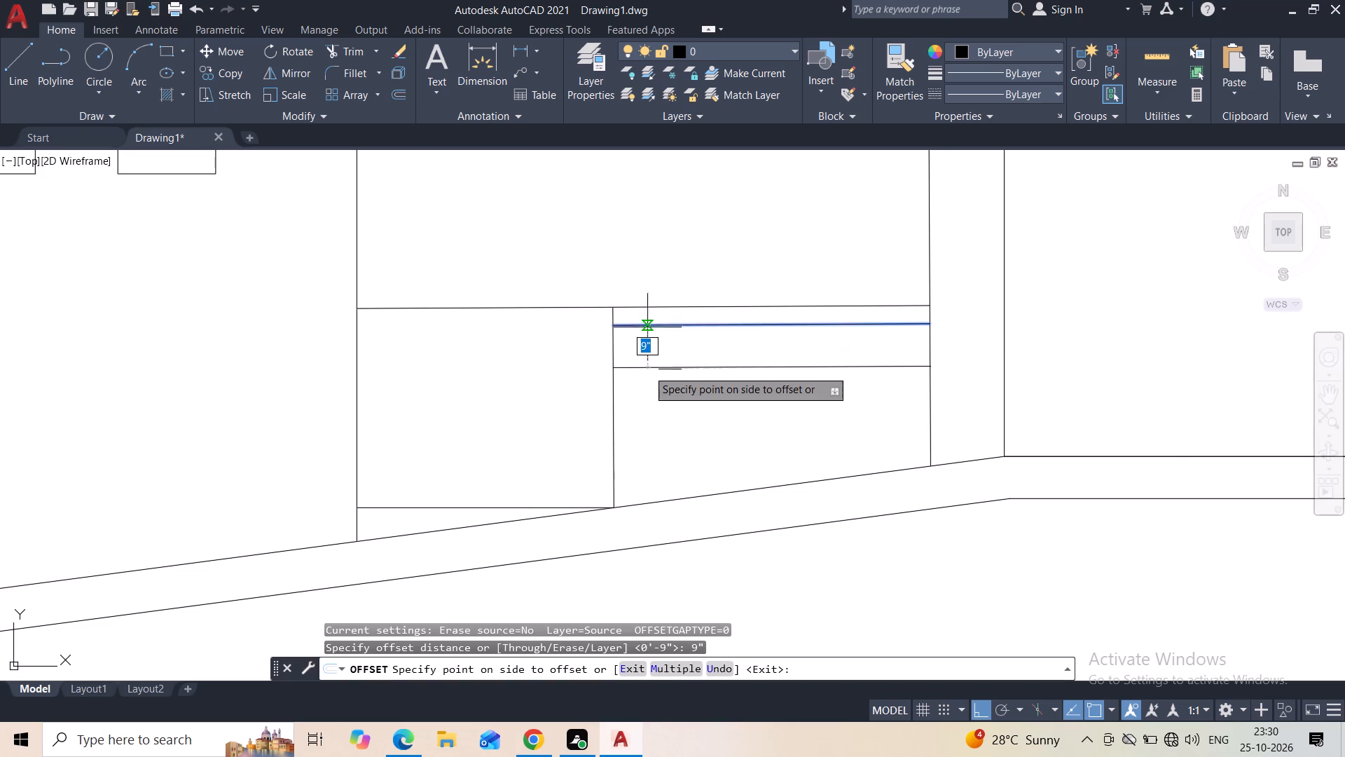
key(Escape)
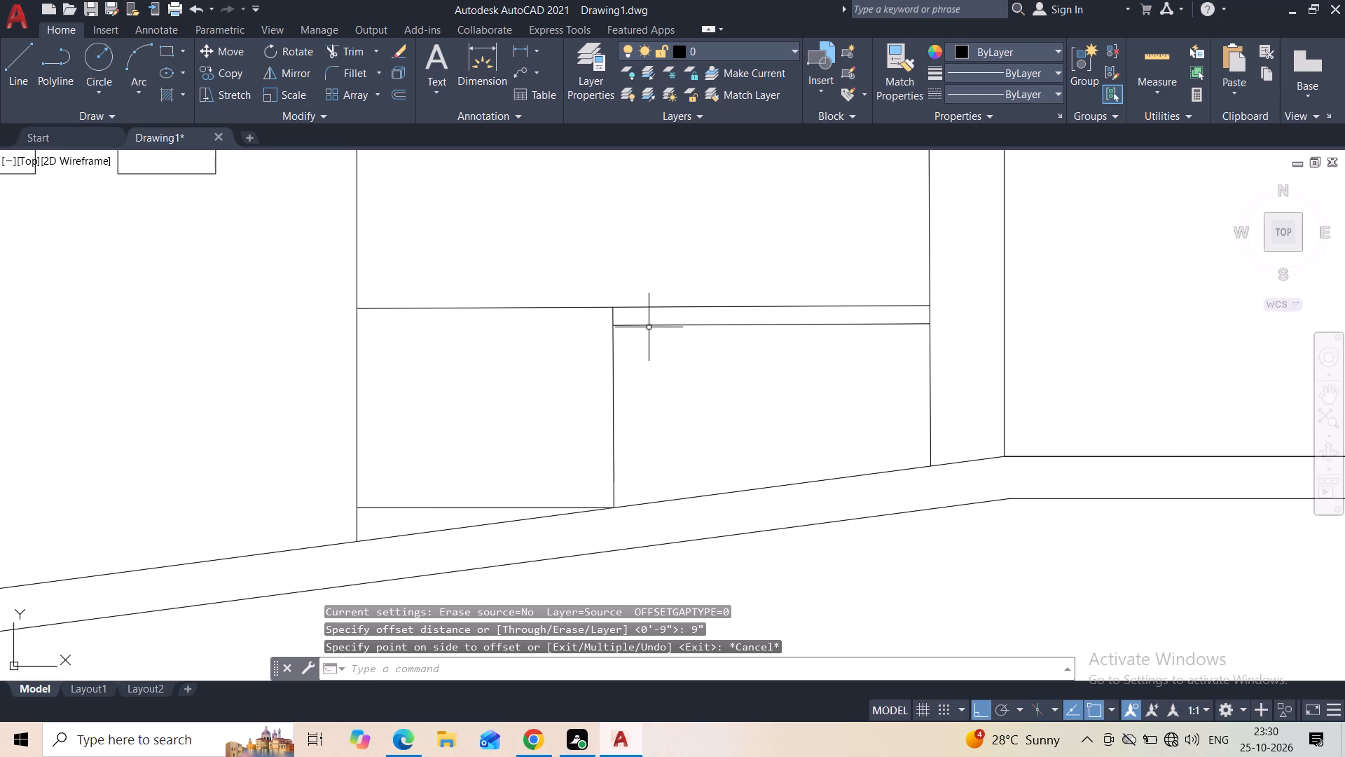
Offset the horizontal line just below the door's cross line downward six times at 5" spacing, forming stair treads down to the slope.
click(650, 323)
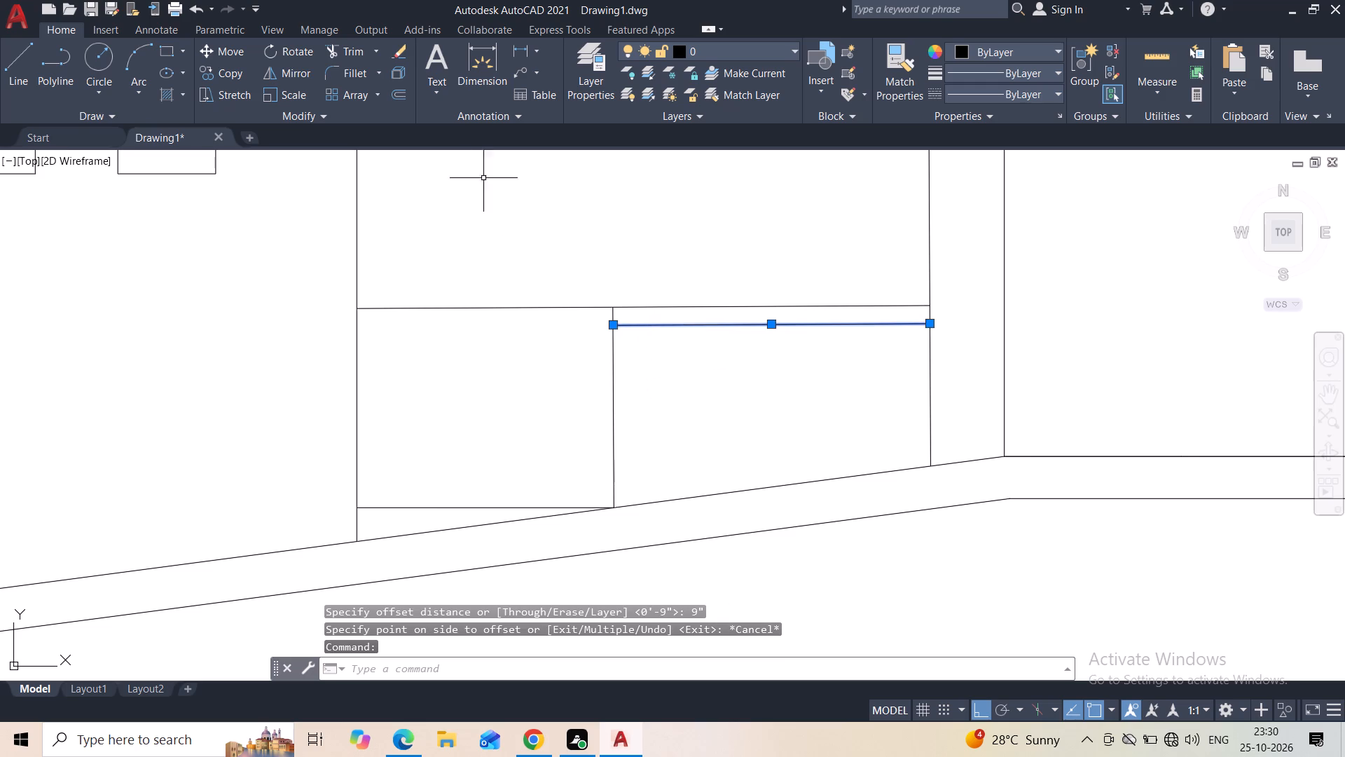
click(403, 101)
text(5")
key(Return)
click(651, 395)
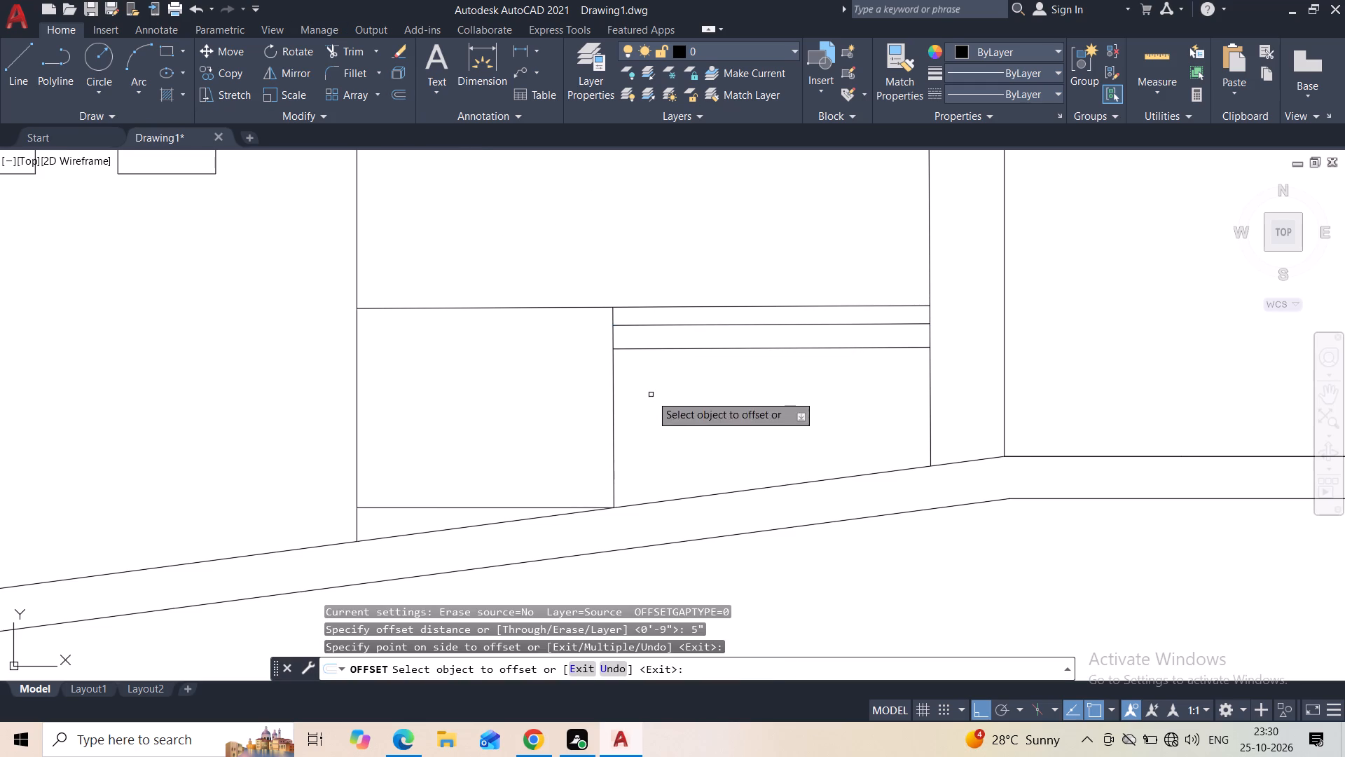
click(652, 350)
click(657, 378)
click(656, 371)
click(661, 400)
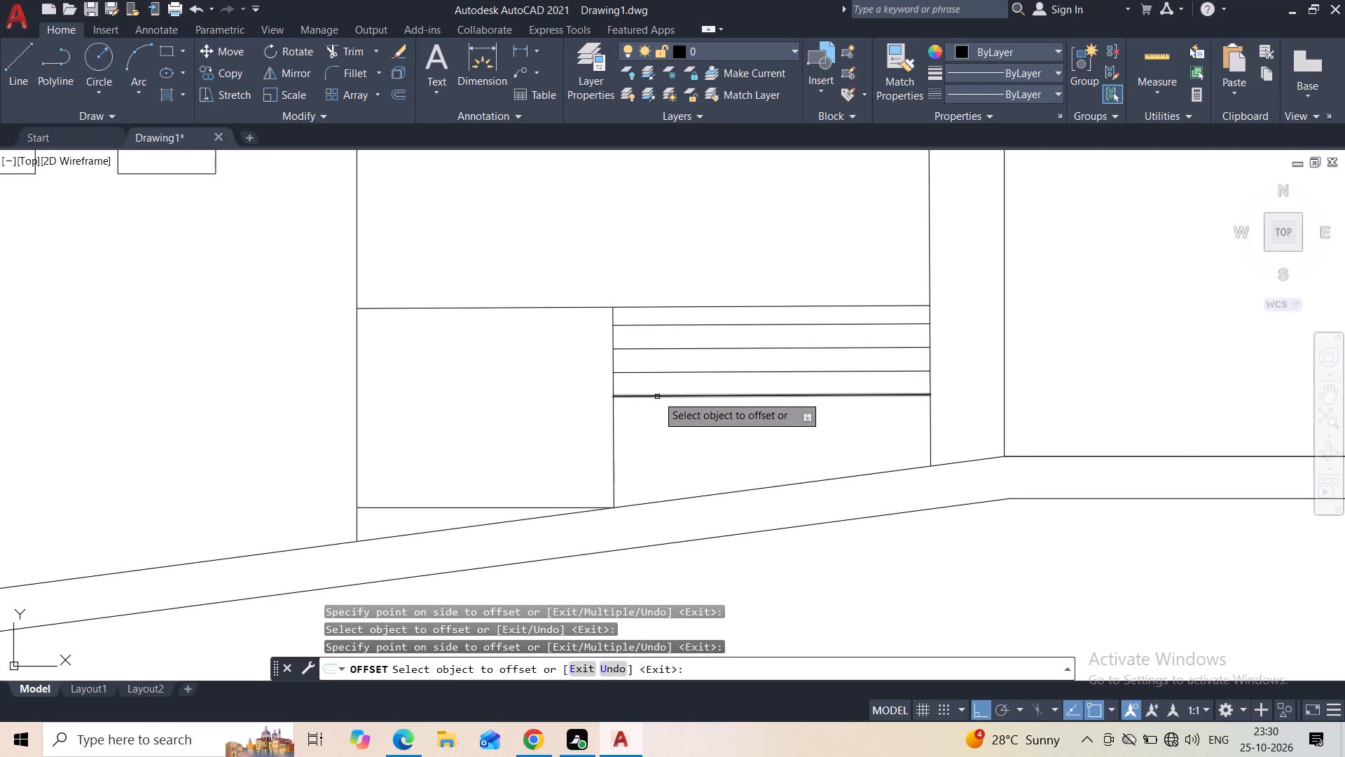
click(657, 395)
double_click(654, 419)
click(653, 418)
click(653, 436)
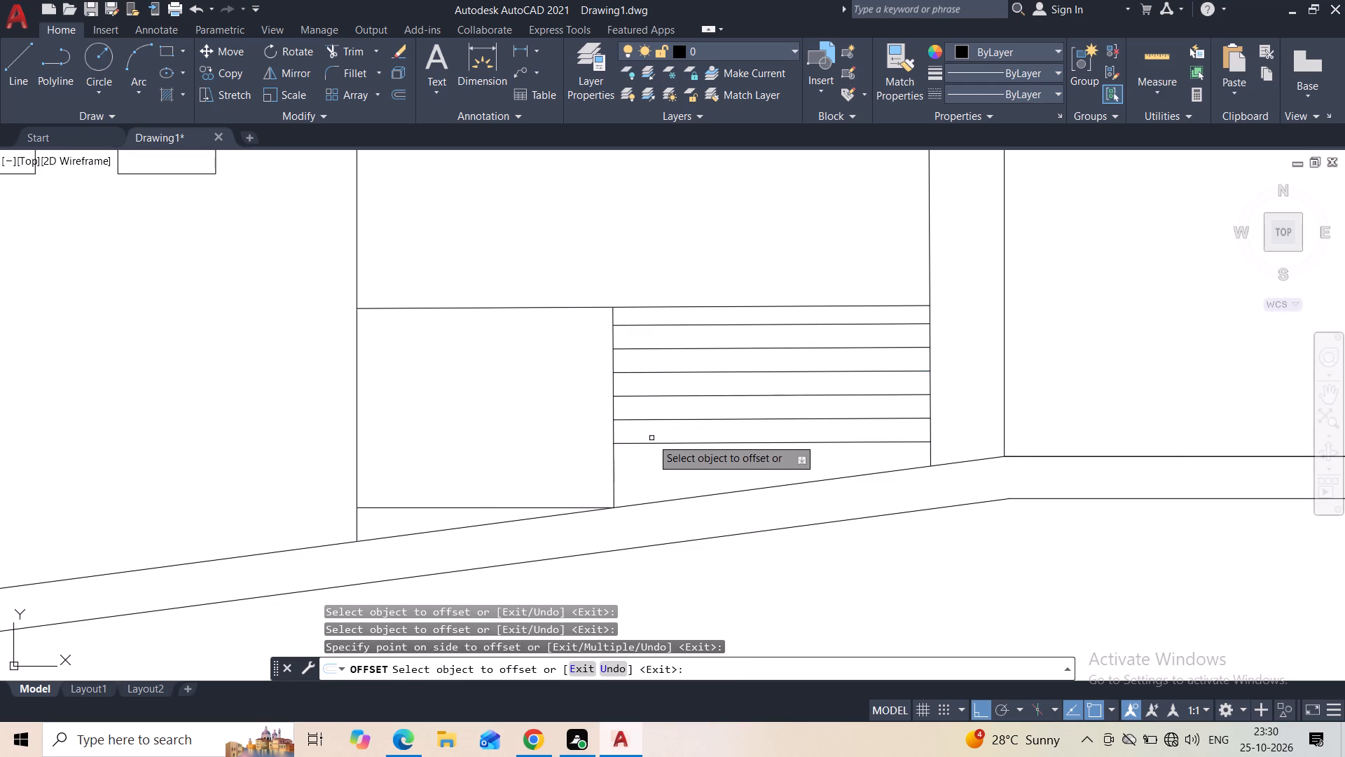
click(646, 442)
click(649, 458)
key(Escape)
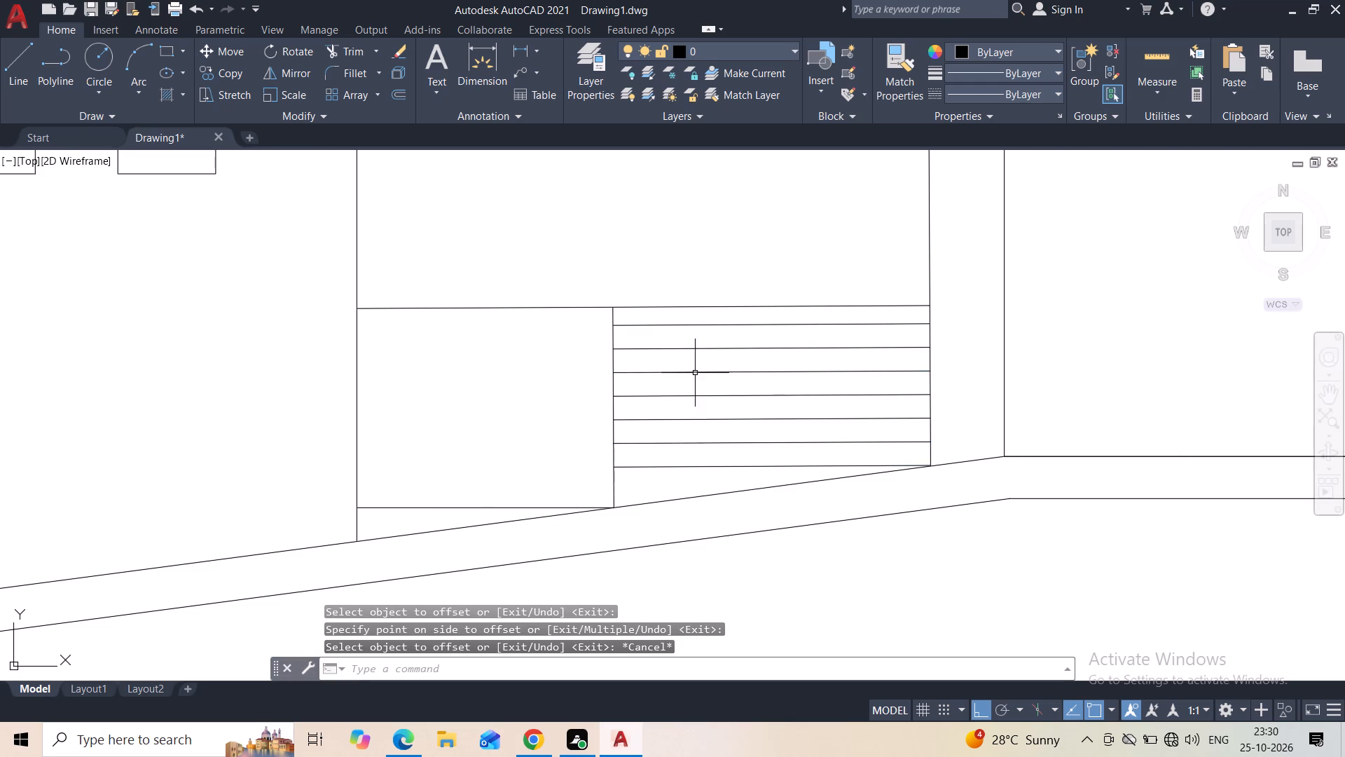
Draw a door-leaf rectangle about 3'-5" wide and 10'-7" high, standing on the cross line above the stair.
scroll(679, 335, down, 1)
middle_drag(671, 295, 619, 412)
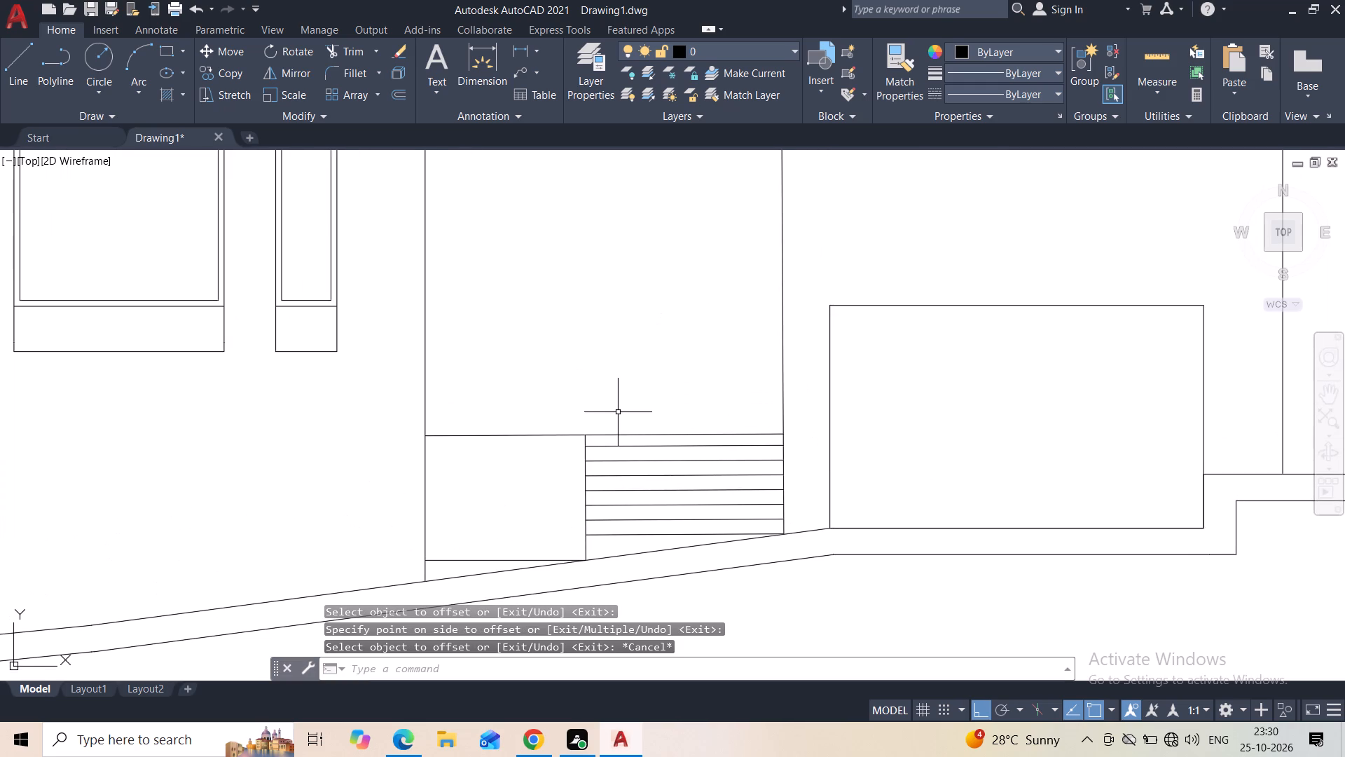
click(169, 53)
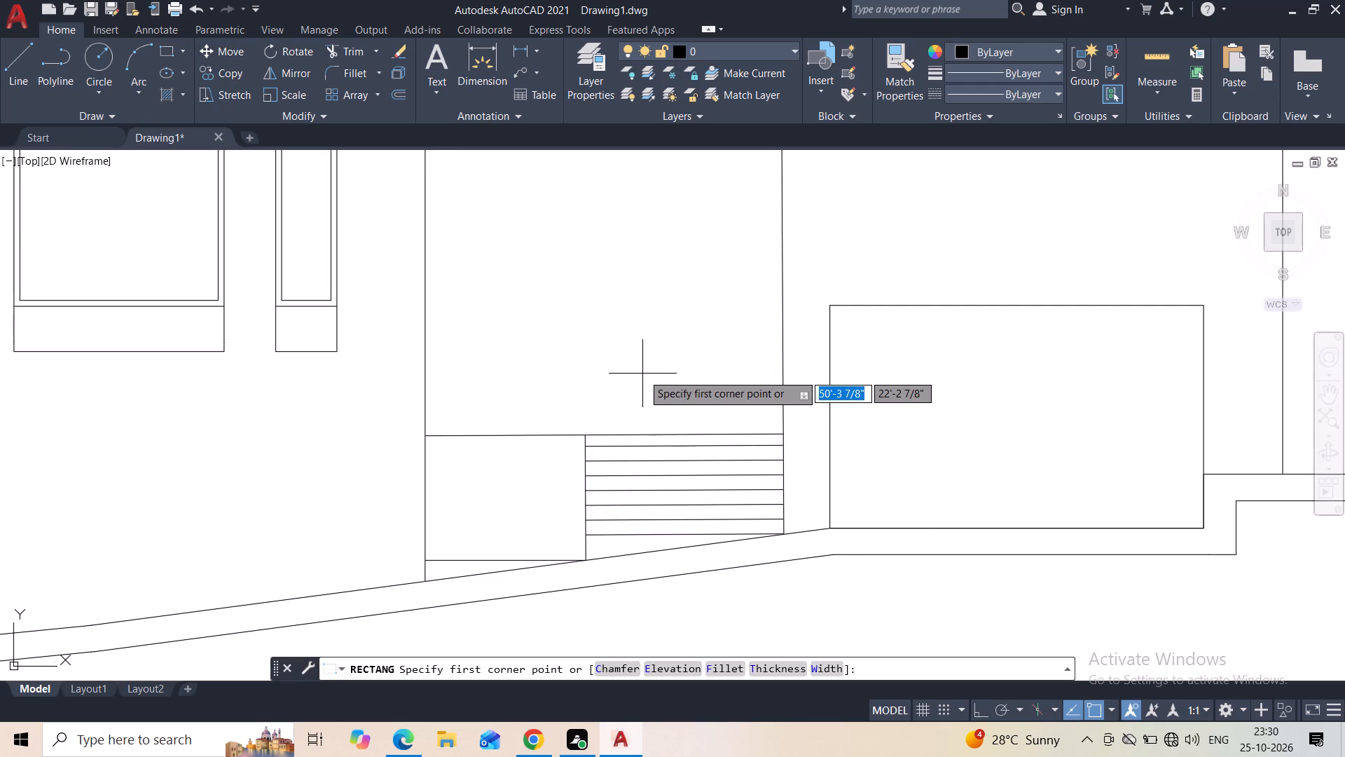
click(632, 430)
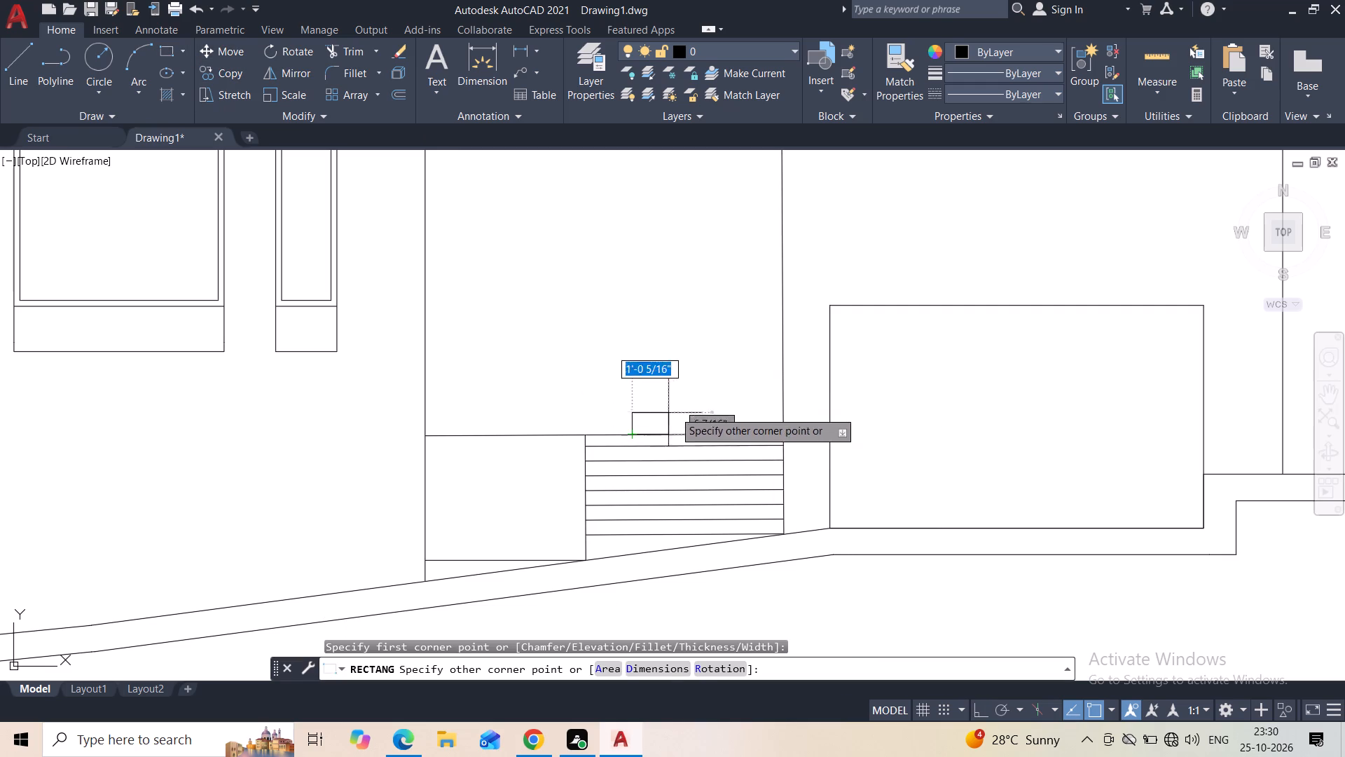
middle_drag(705, 269, 643, 398)
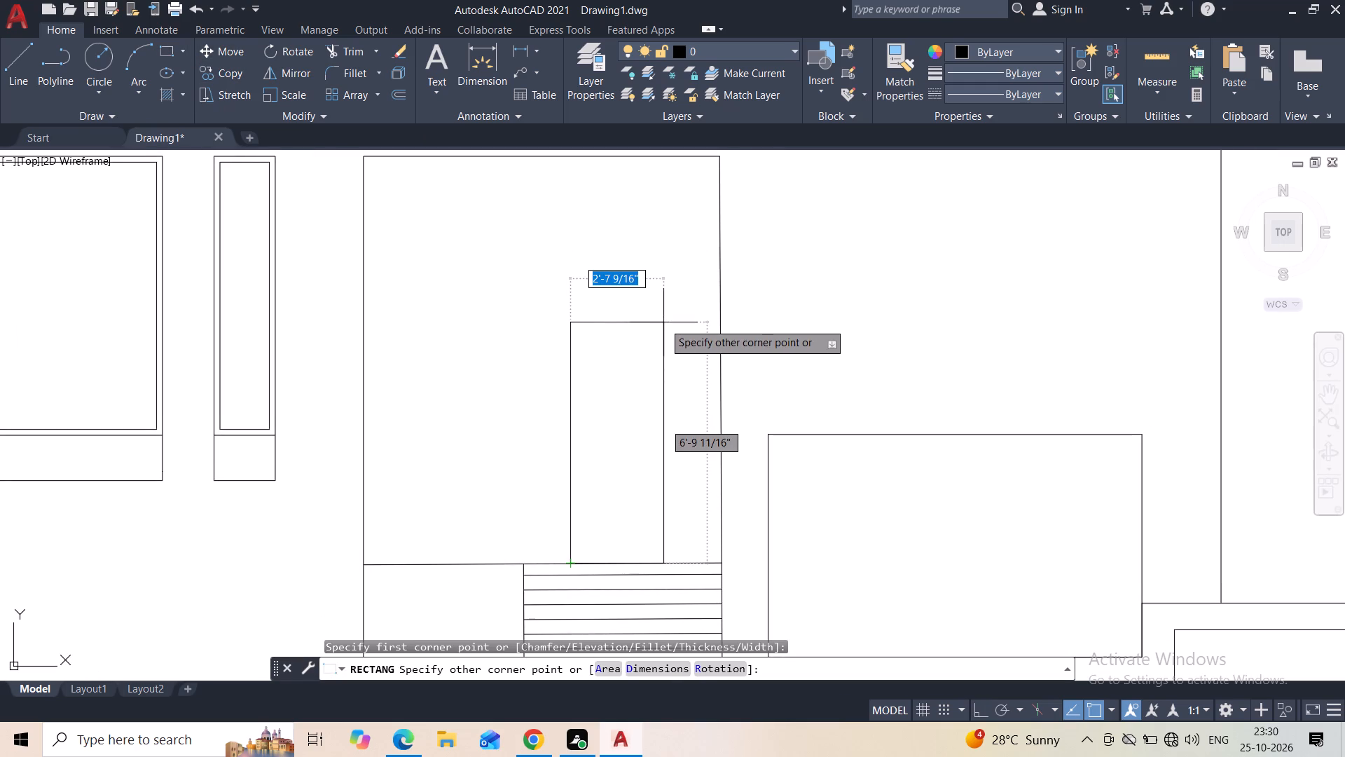
scroll(663, 322, down, 1)
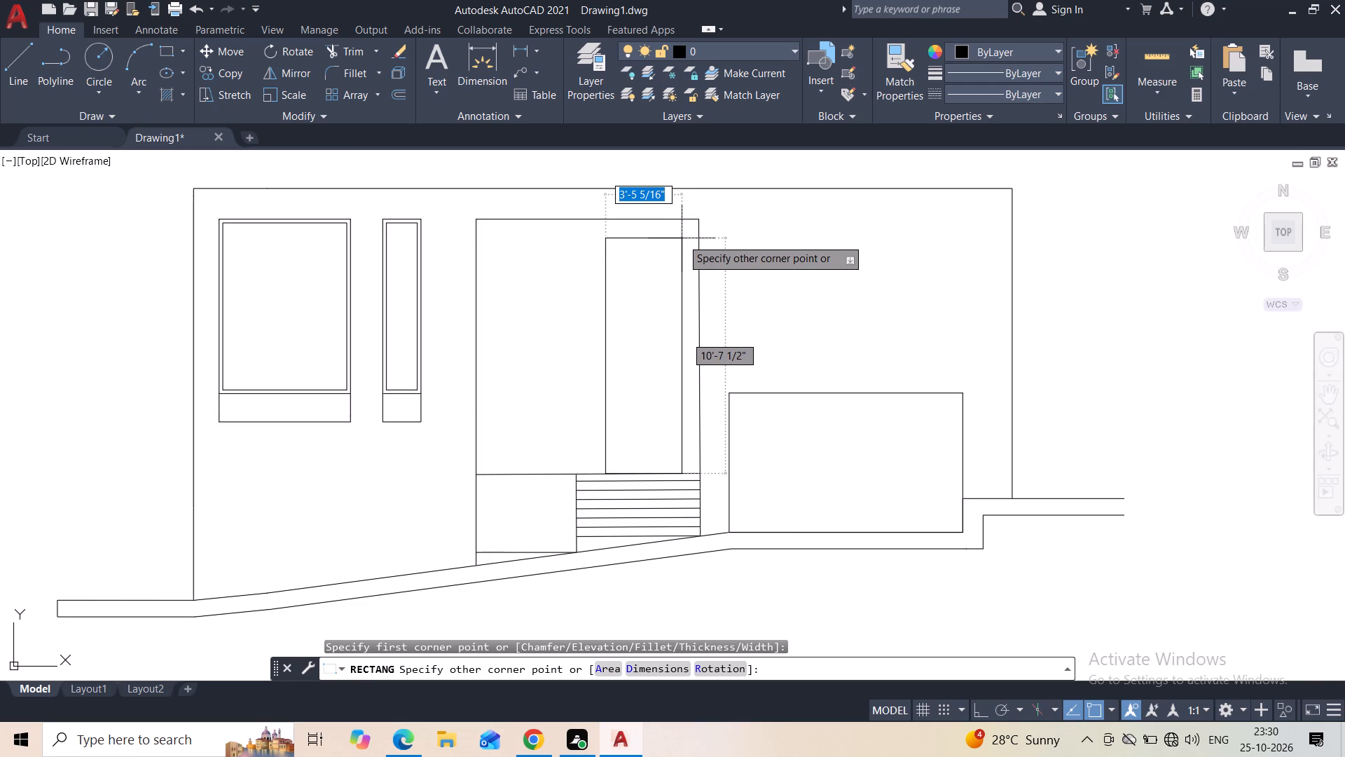
click(682, 240)
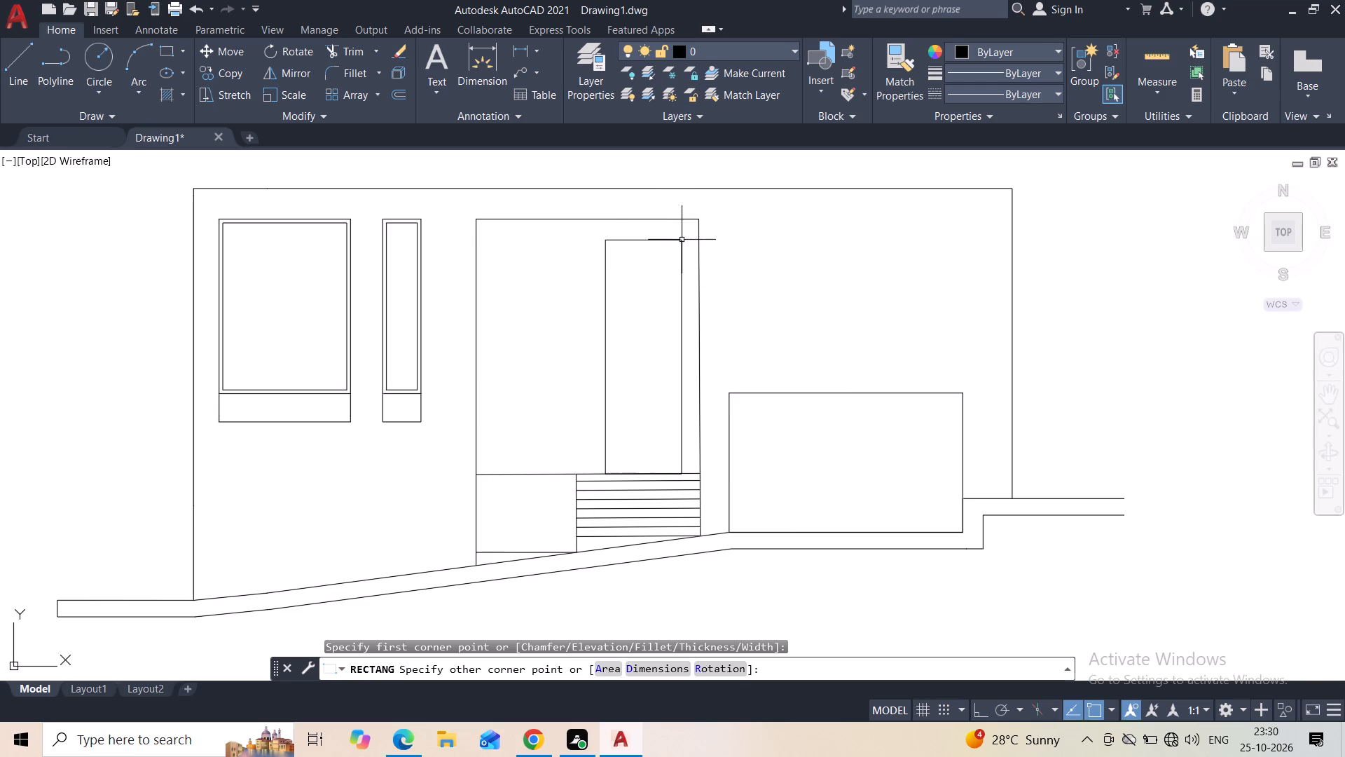
Widen the door-leaf rectangle by stretching its window-side edge slightly outward in two small moves.
click(605, 313)
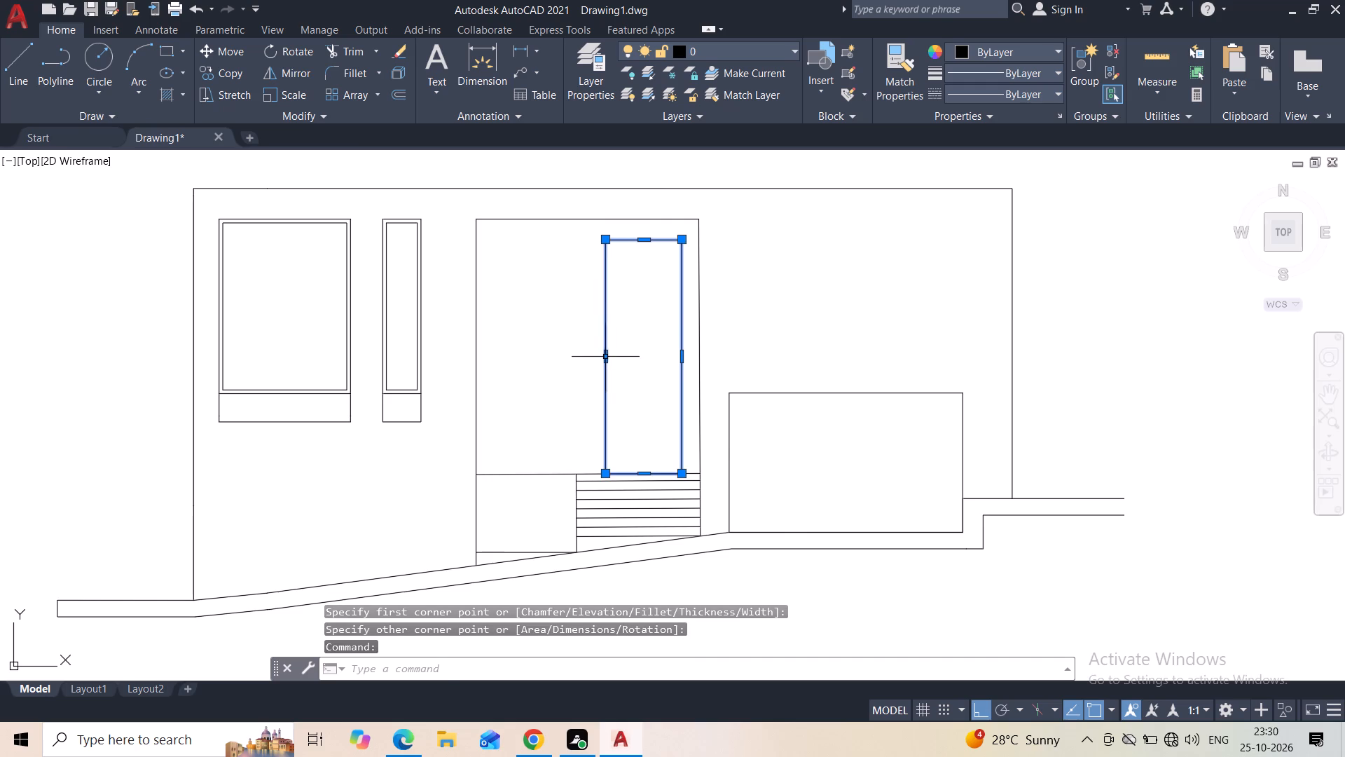
click(607, 354)
click(598, 355)
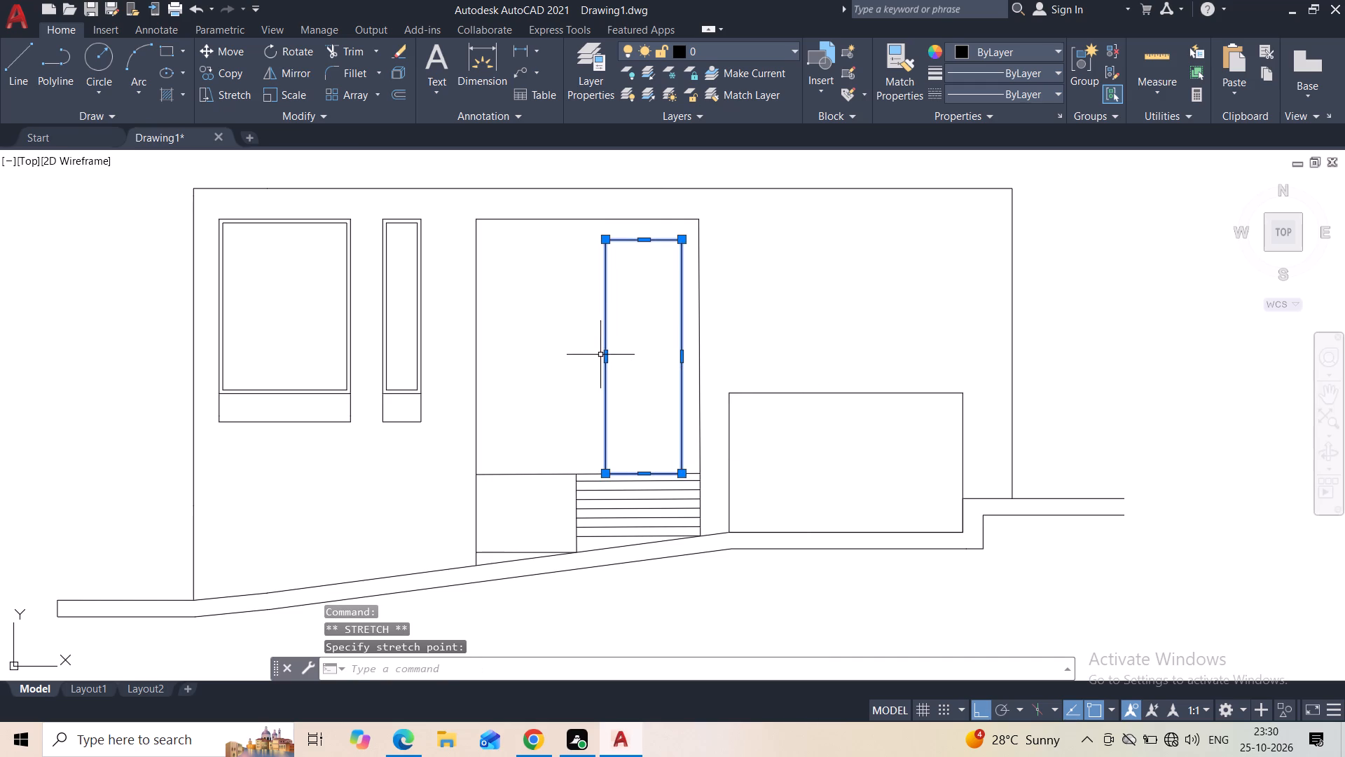
click(604, 355)
click(596, 355)
key(Escape)
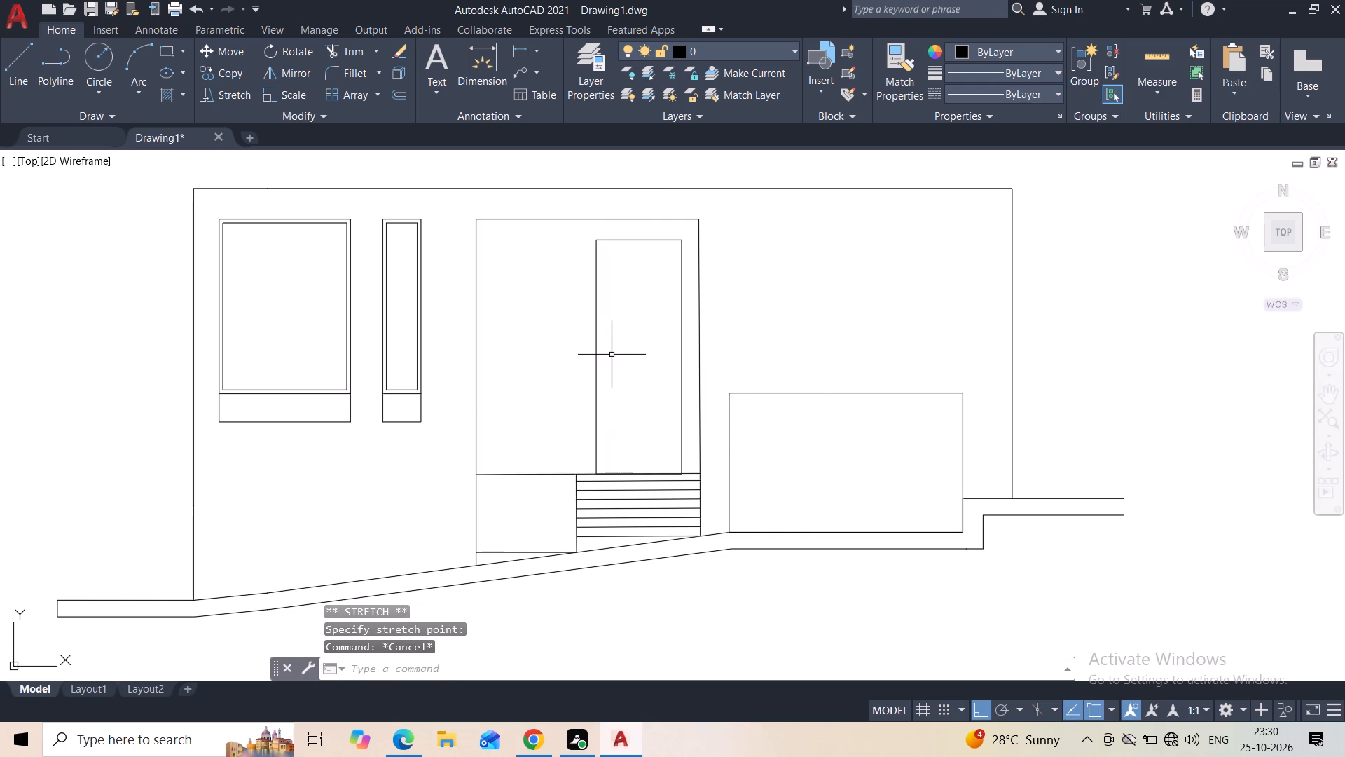
Draw an upper-storey outline from the wall's top corner farthest from the windows: 14' up, about 16'-9" across, and down to the wall top.
scroll(623, 353, down, 2)
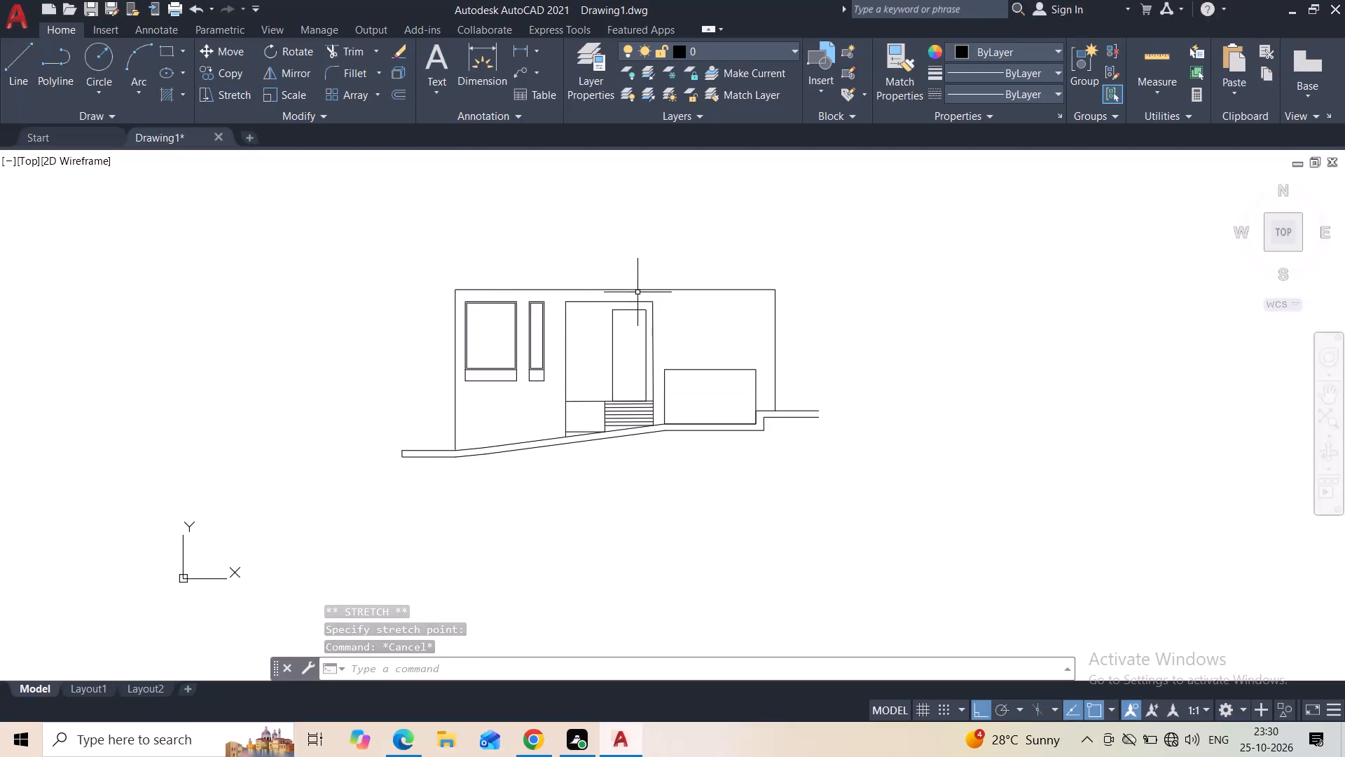
scroll(613, 264, down, 1)
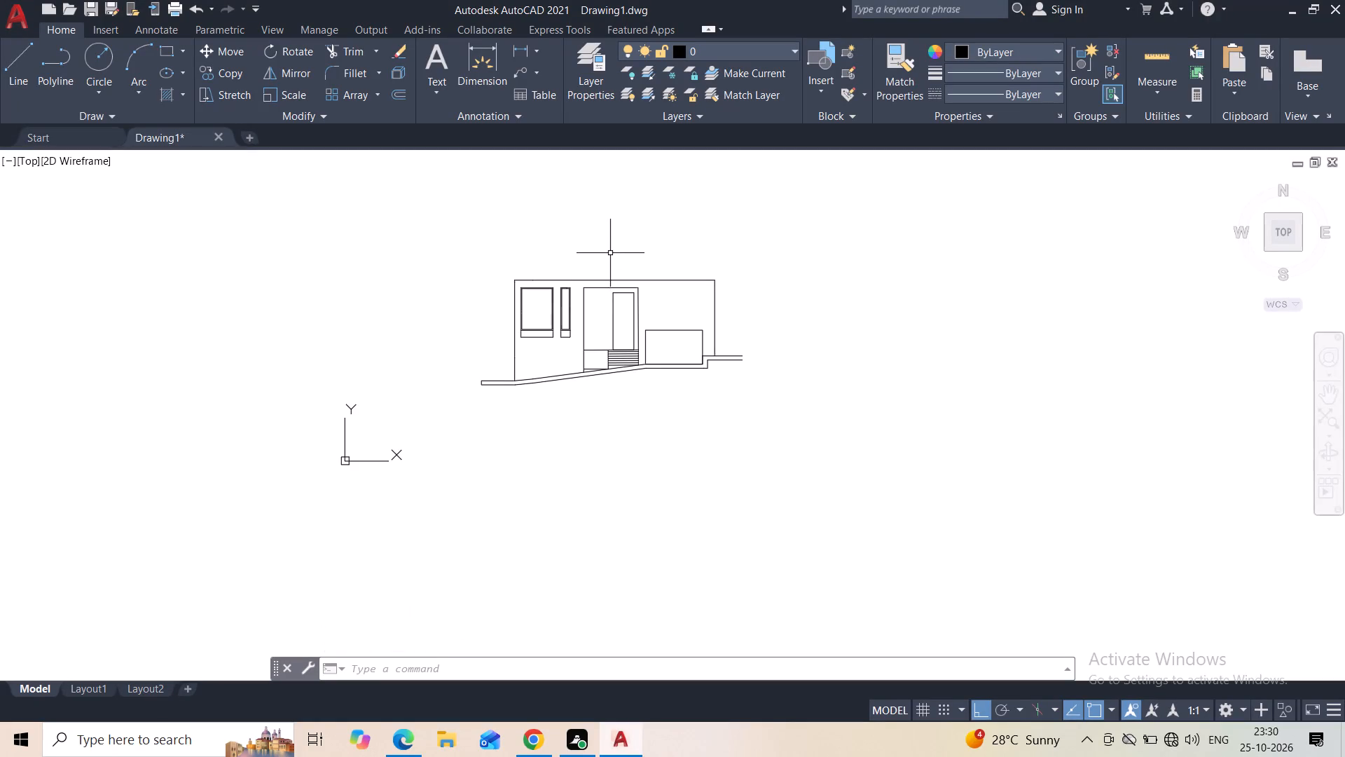
middle_drag(608, 252, 593, 339)
scroll(593, 339, up, 1)
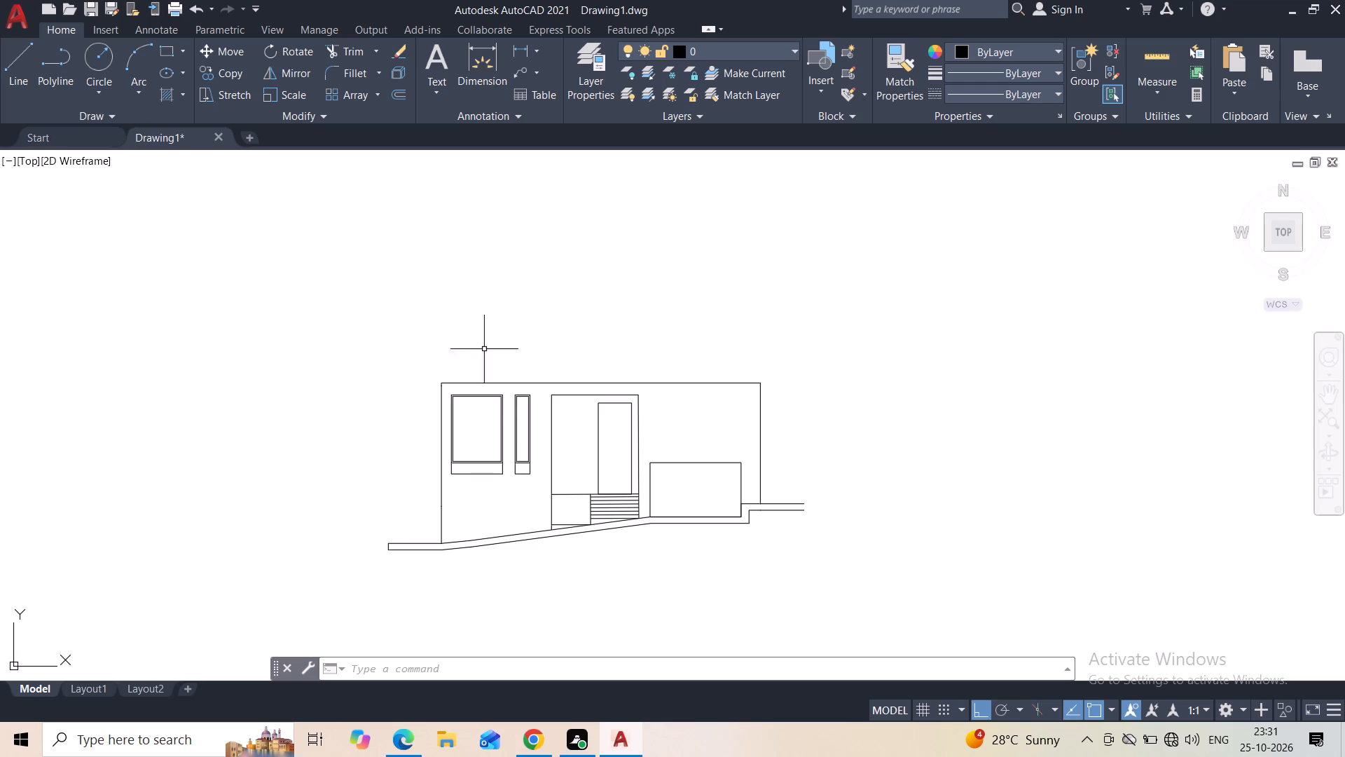
click(6, 81)
click(762, 383)
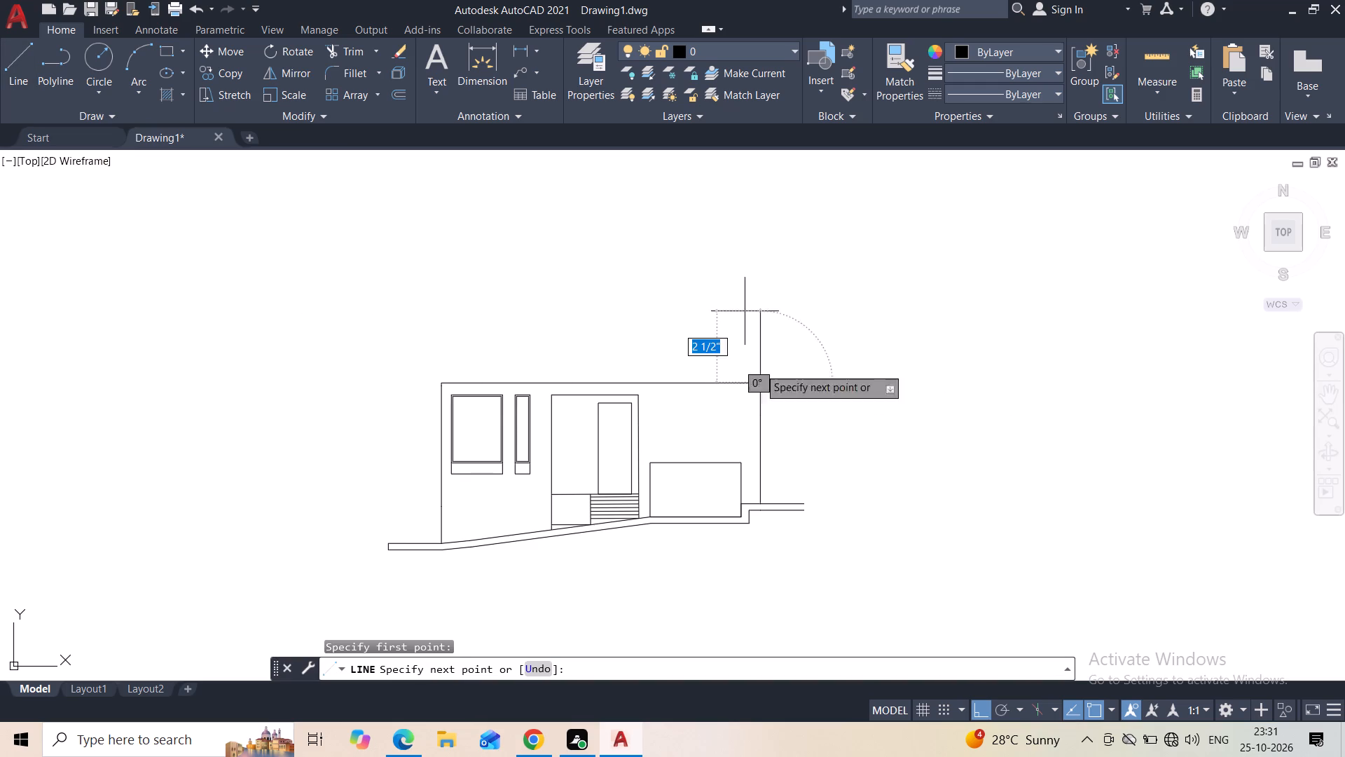
text(14')
key(Return)
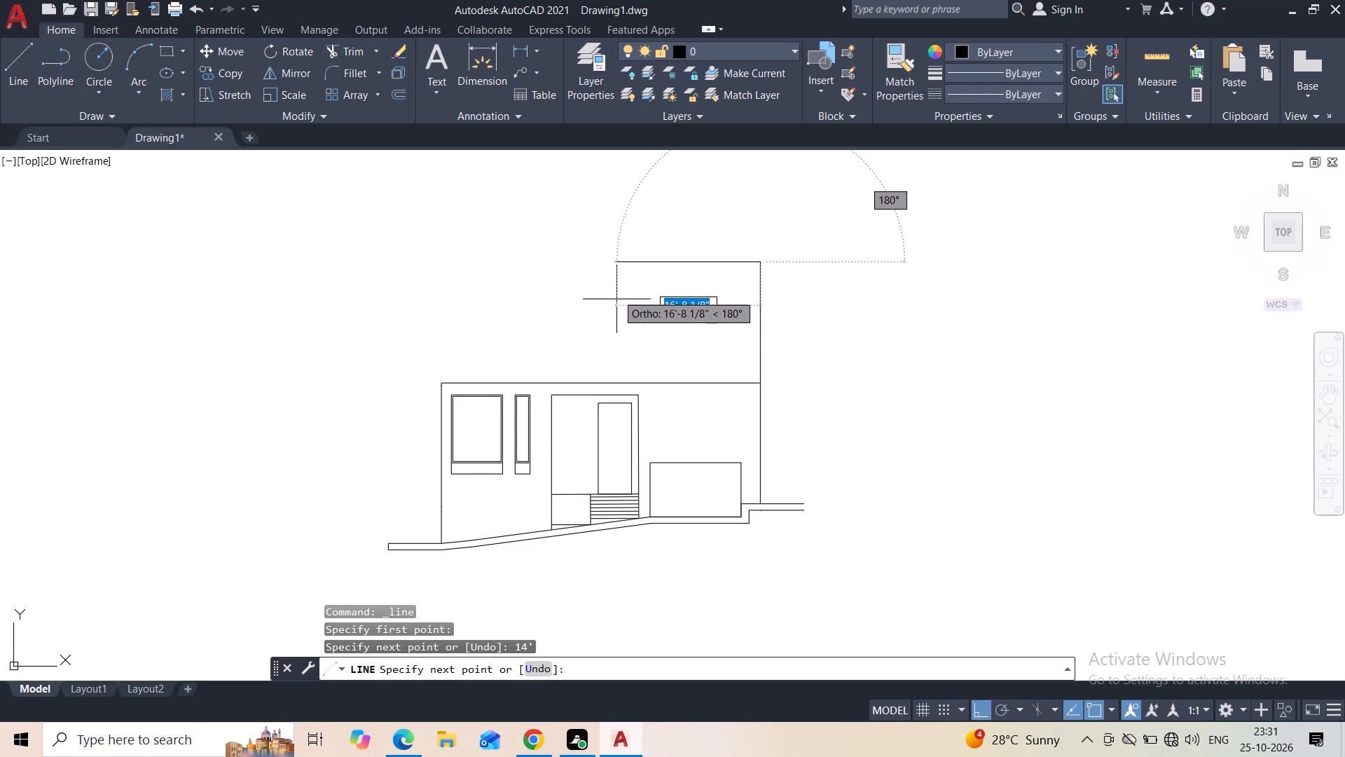
click(614, 265)
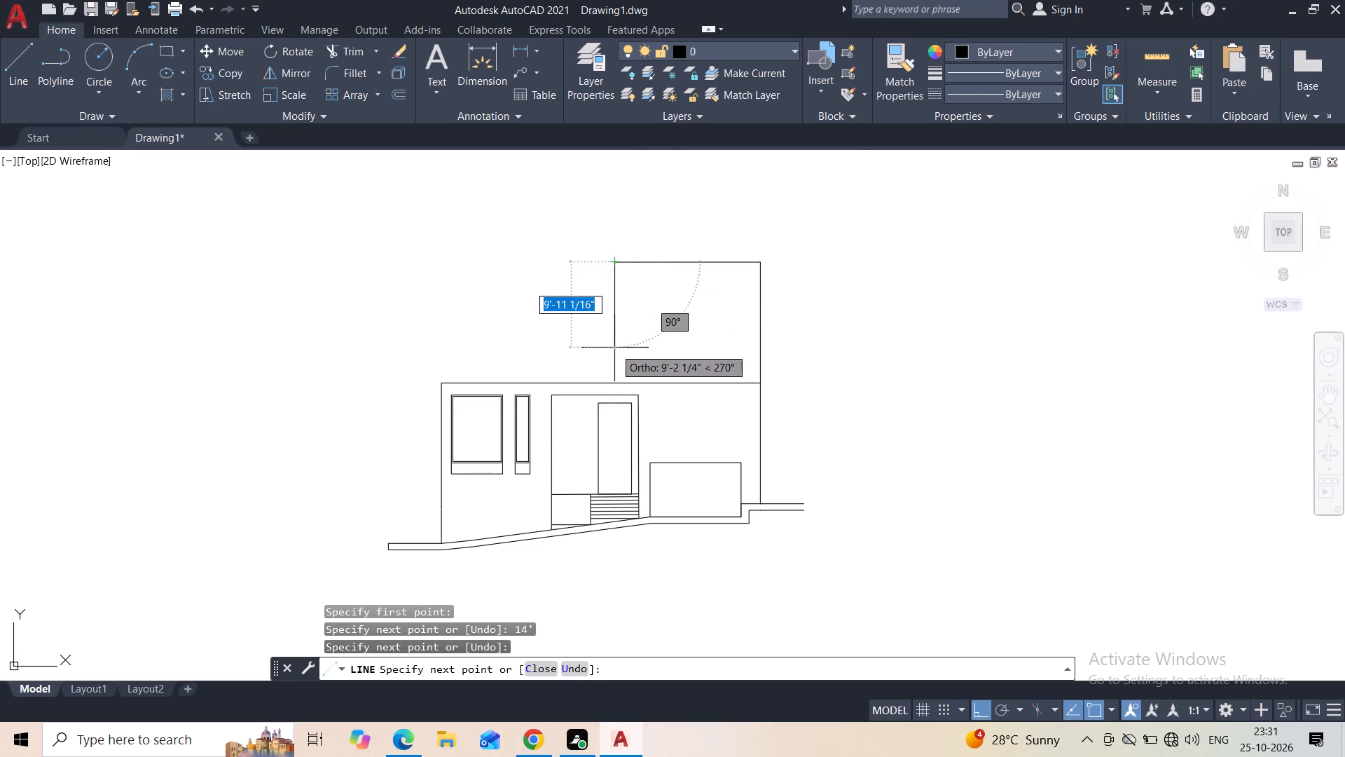
click(616, 382)
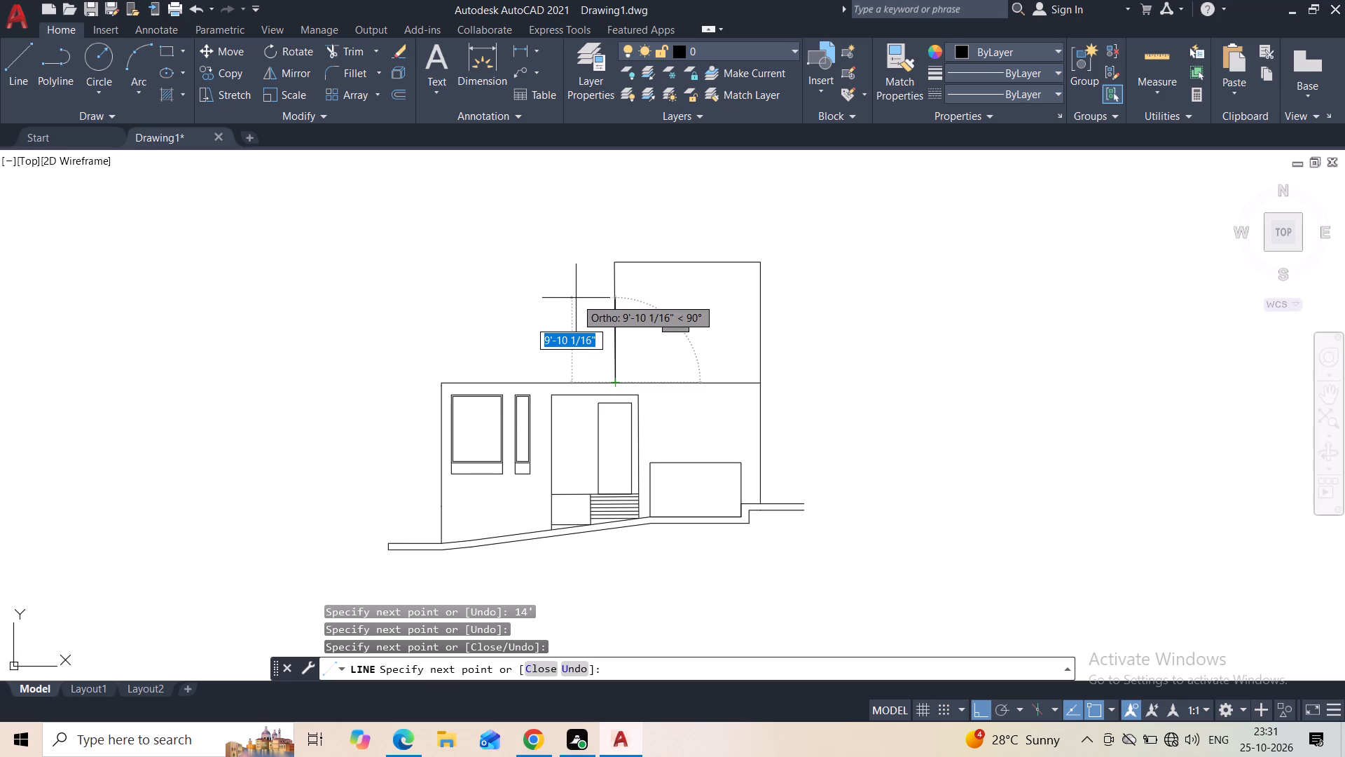
key(Escape)
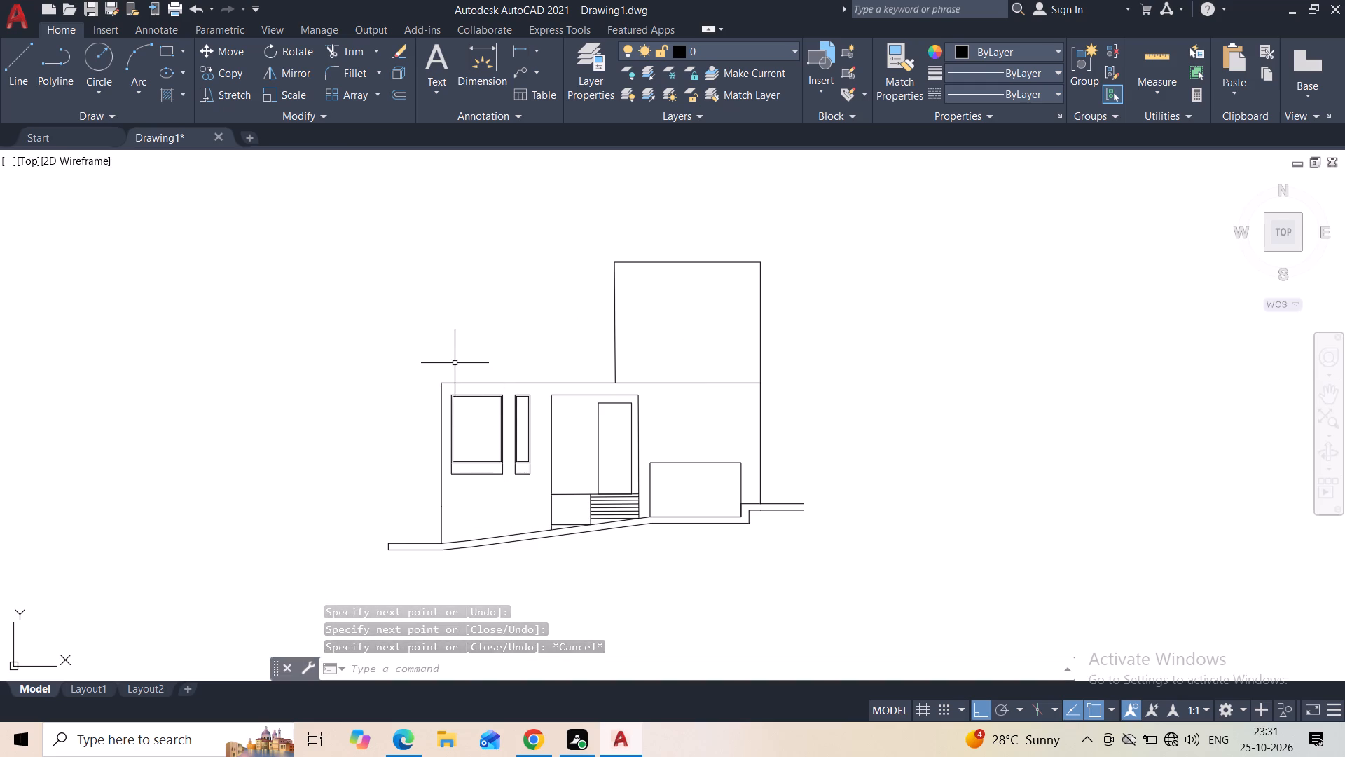
Draw two consecutive 14' vertical lines upward from the wall's window-side top corner.
key(space)
click(446, 384)
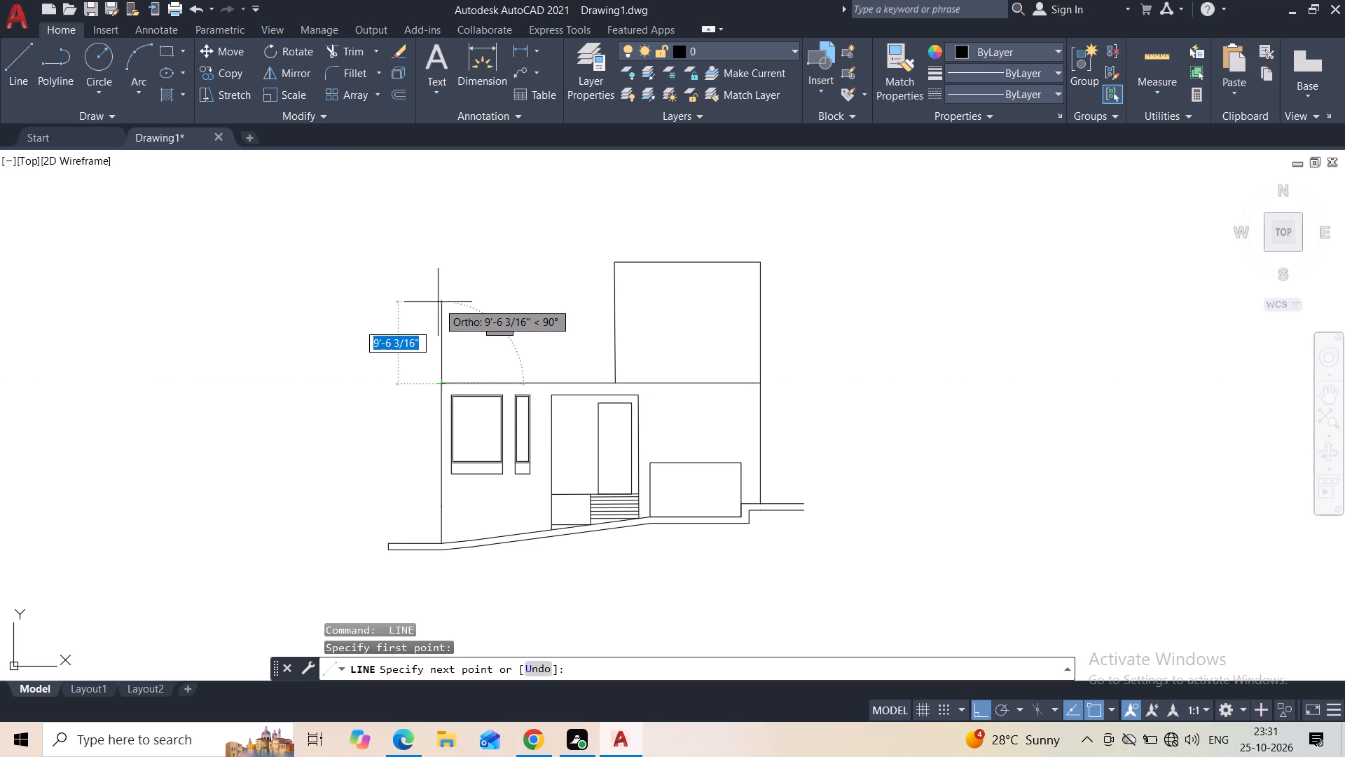
text(14')
key(Return)
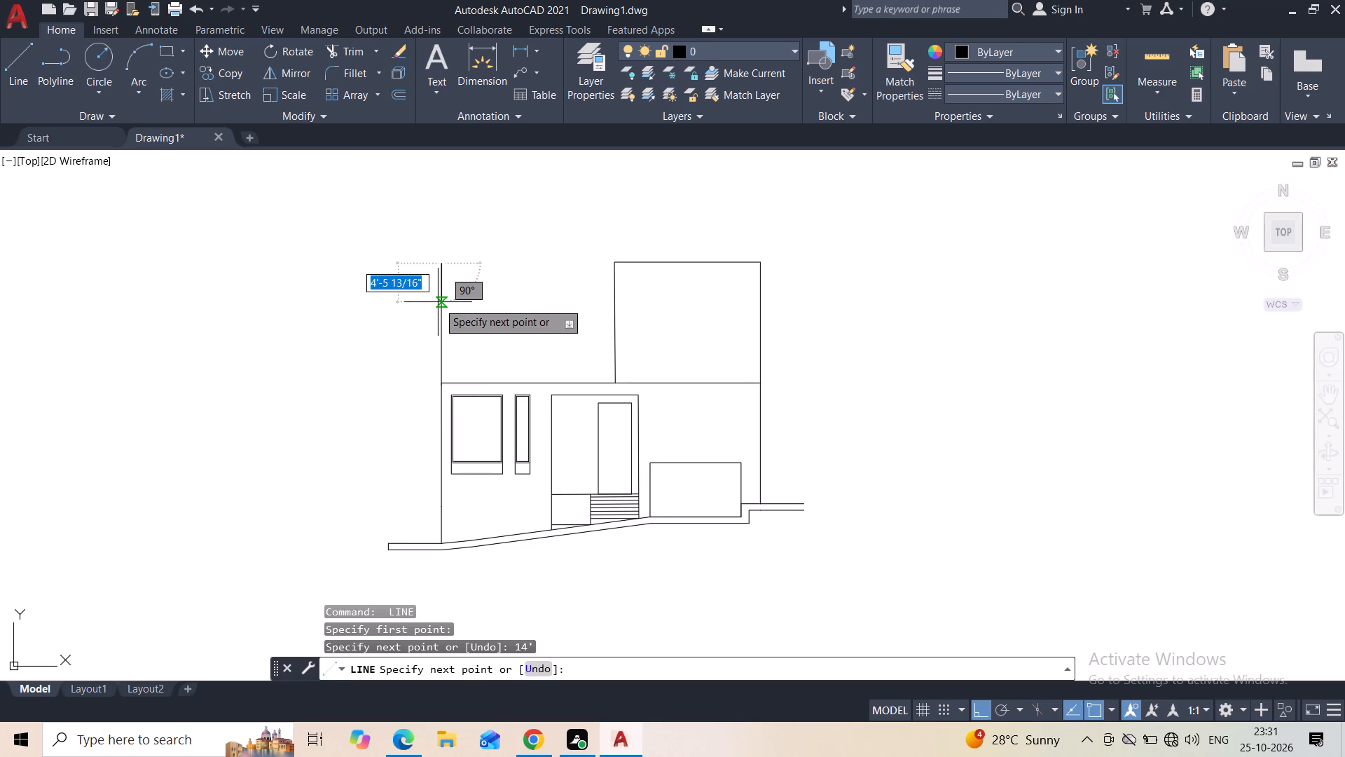
key(Escape)
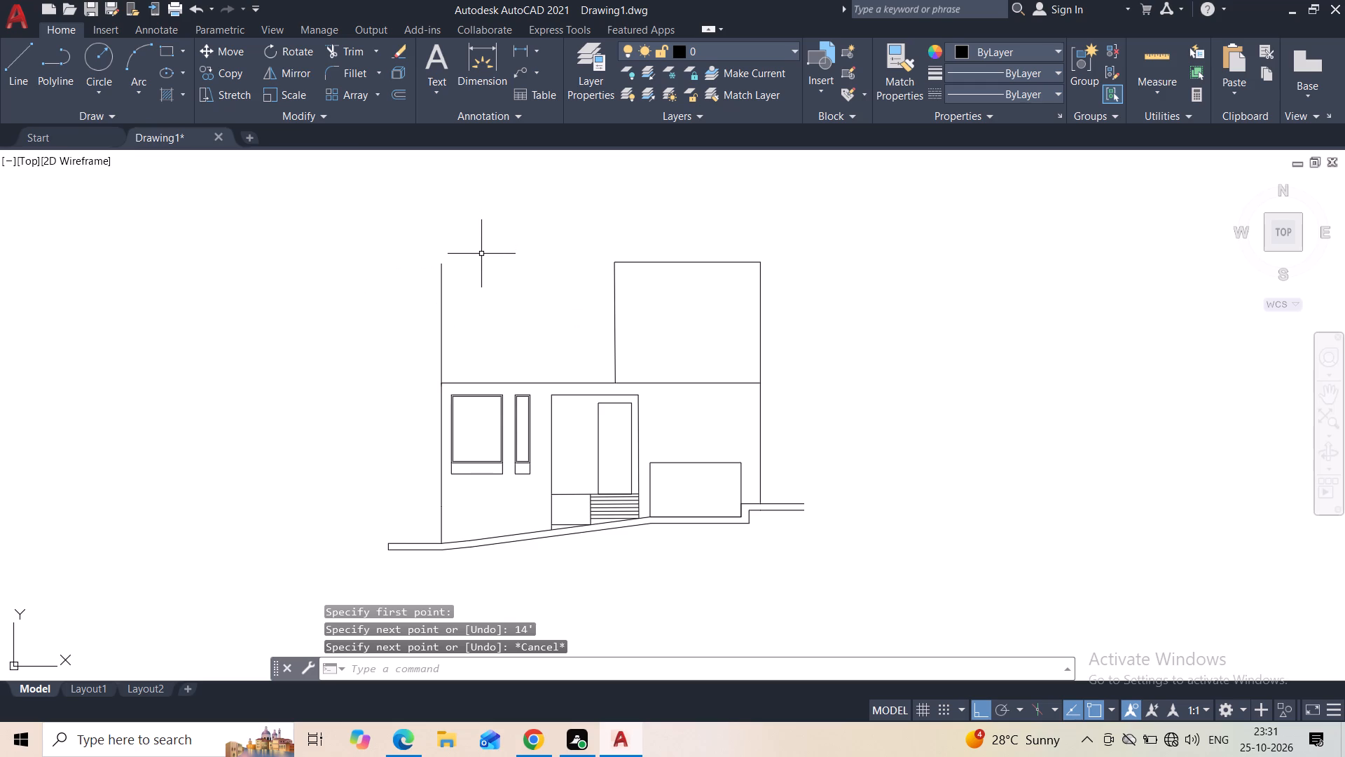
key(space)
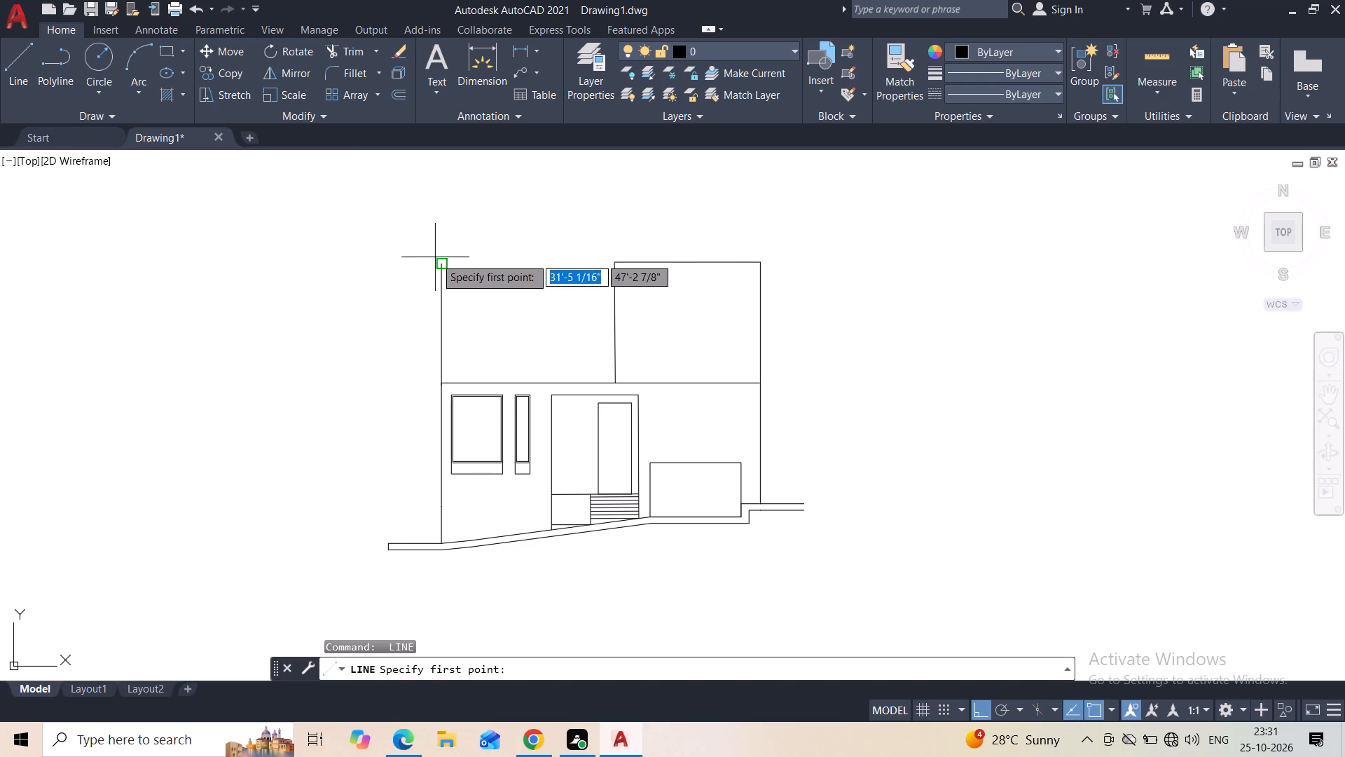
click(444, 266)
text(14')
key(Return)
key(Escape)
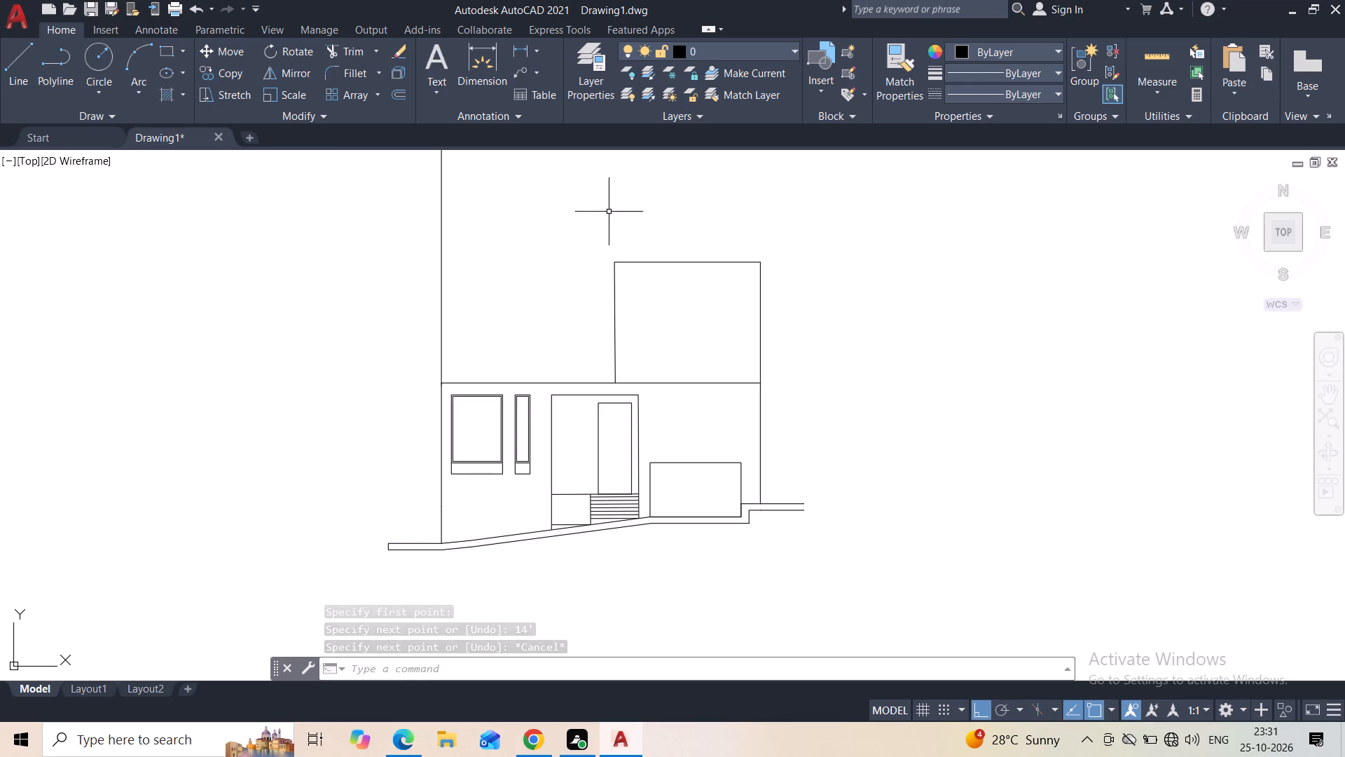
Draw a 14' vertical line upward from the upper-storey outline's inner top corner.
key(space)
click(616, 258)
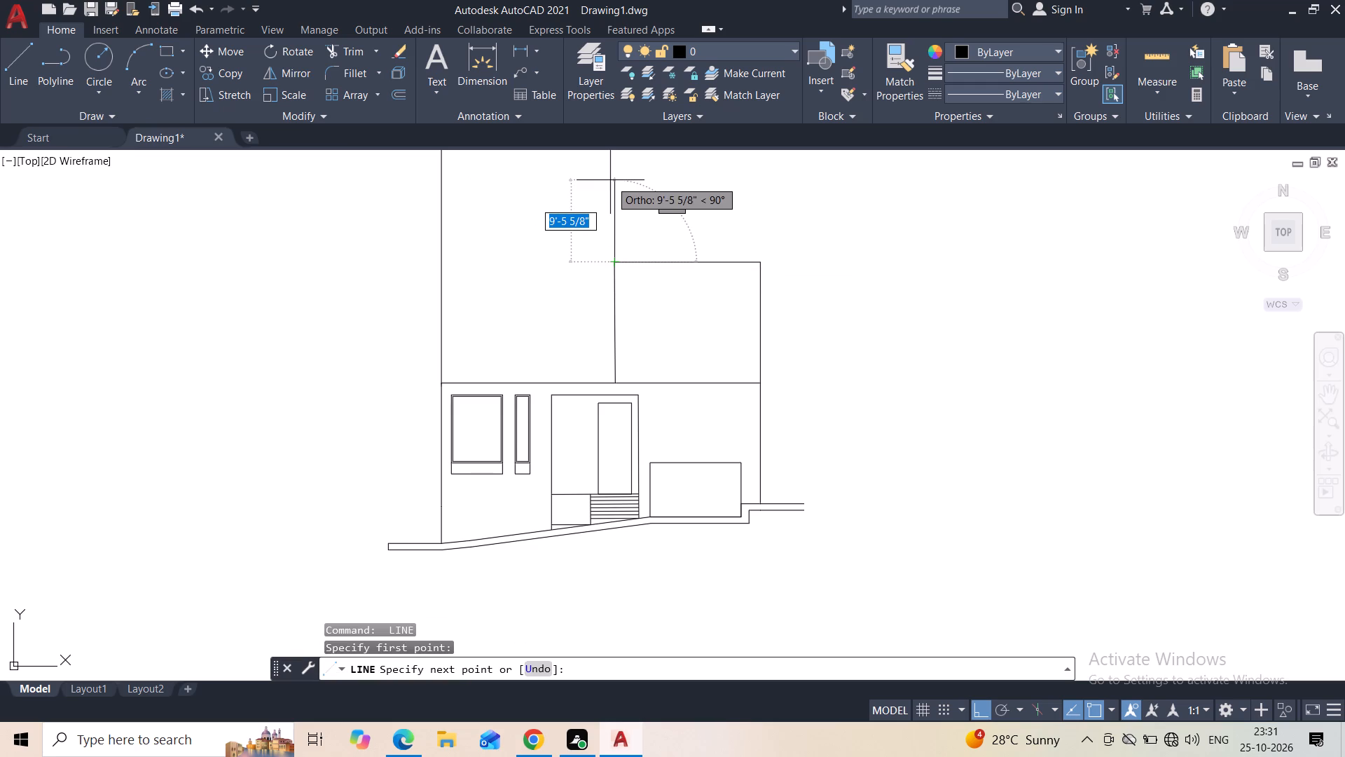
text(14')
key(Return)
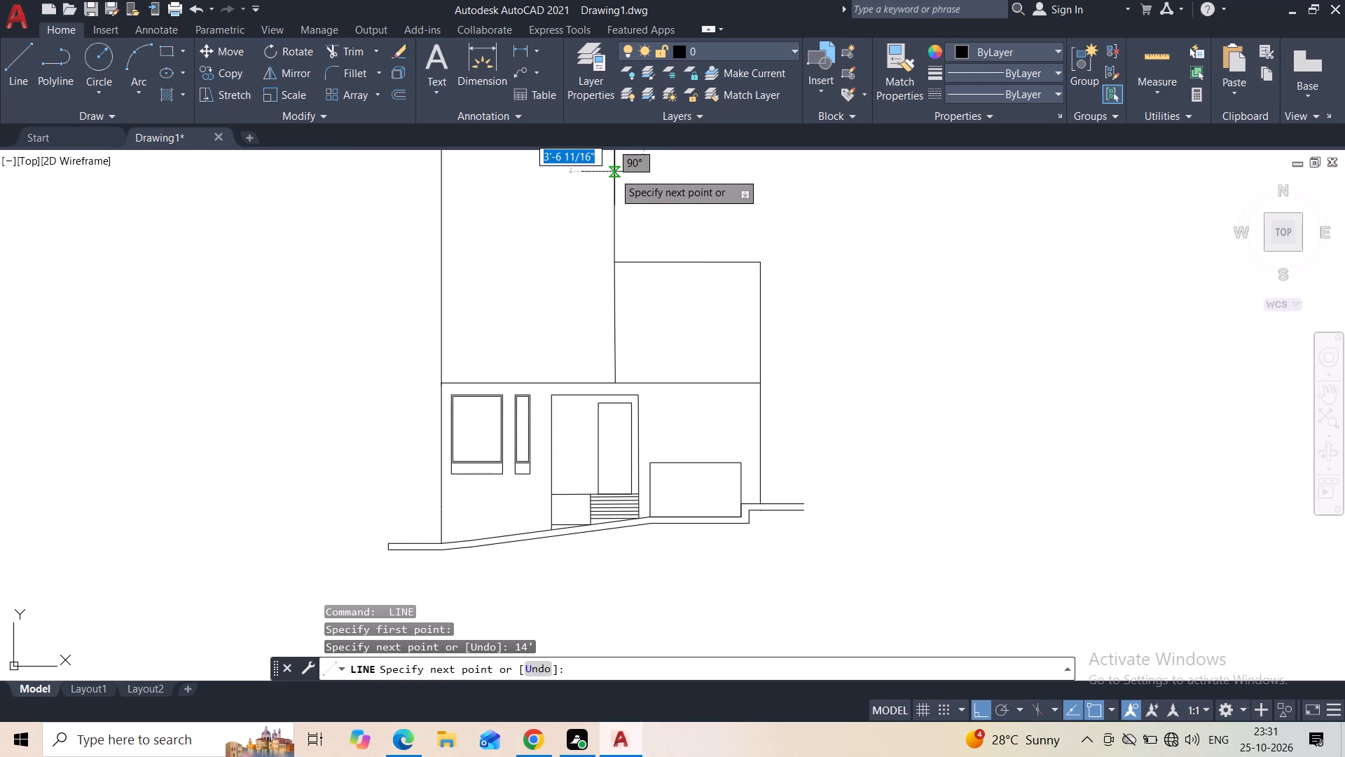
middle_drag(628, 183, 564, 304)
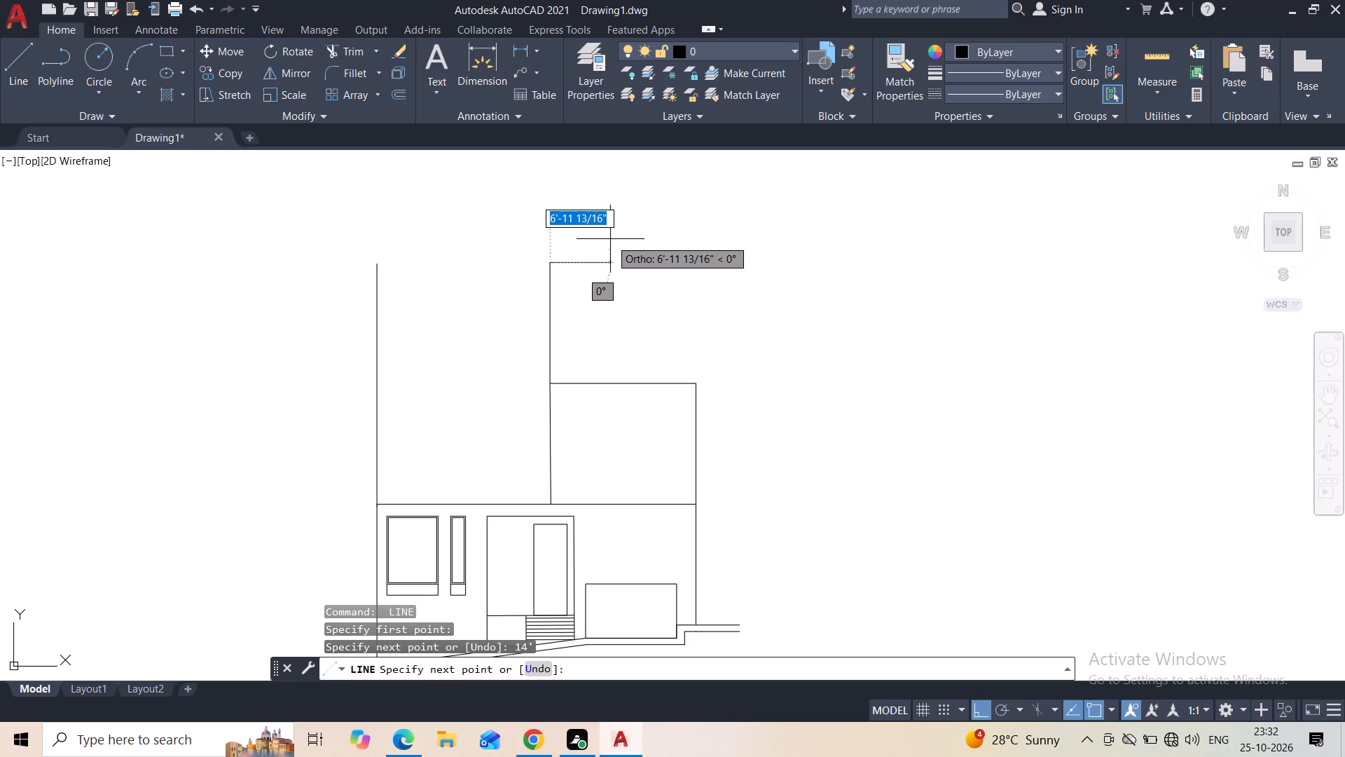
key(Escape)
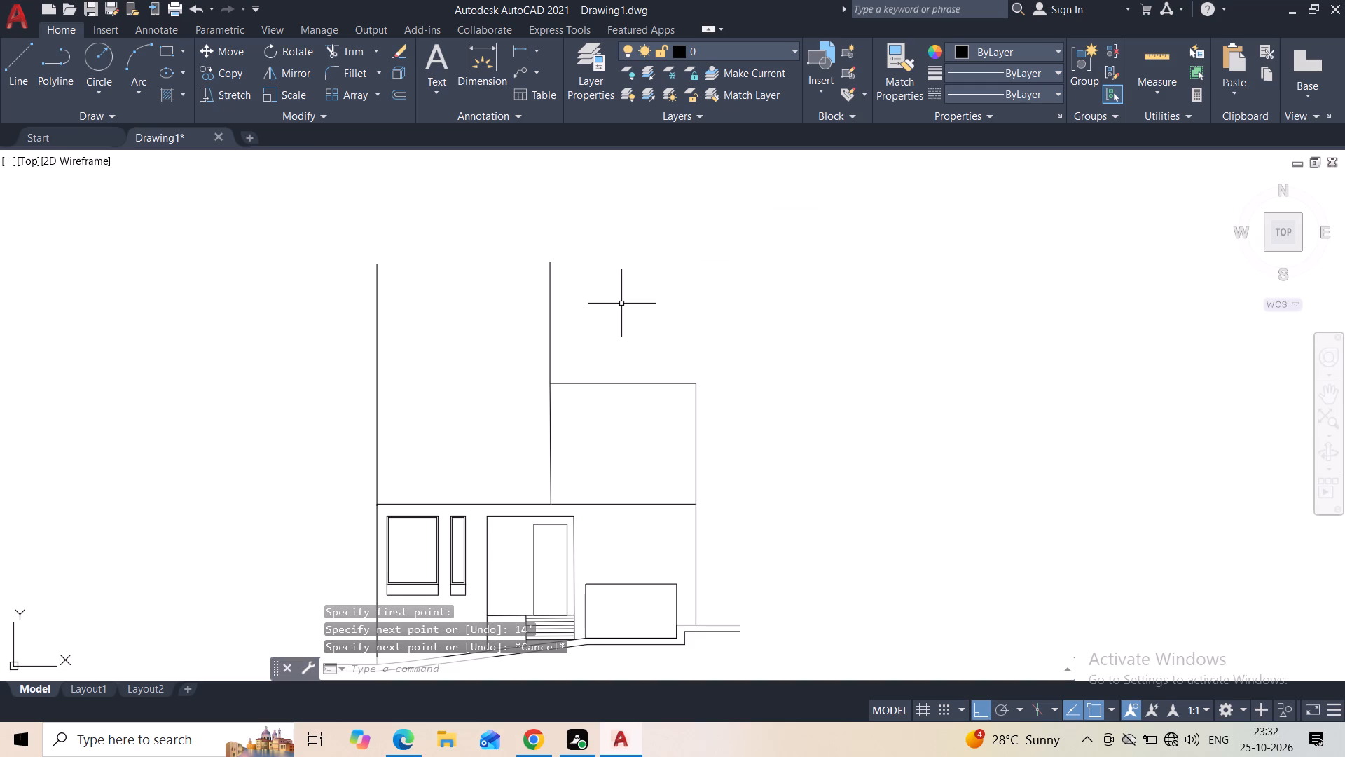
middle_drag(580, 327, 573, 280)
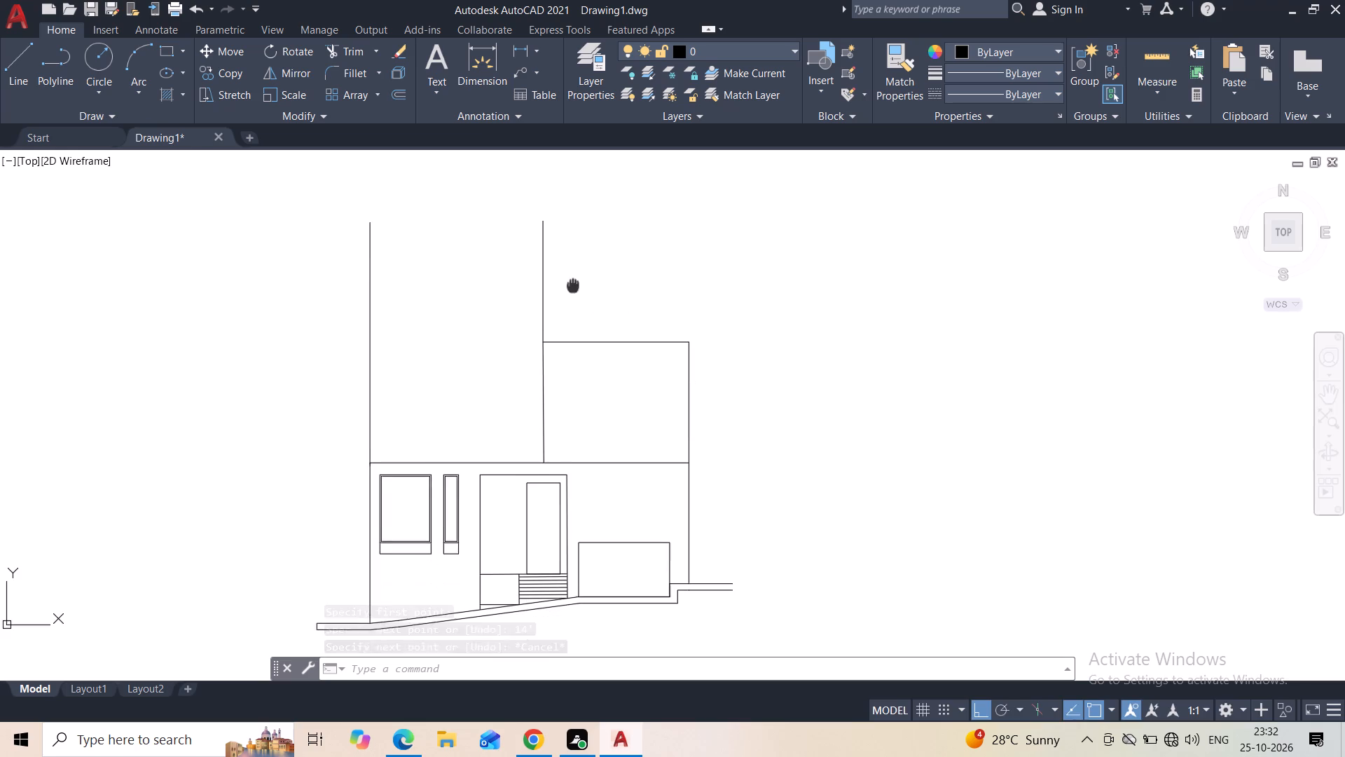
Trim away the wall-top line beneath the shorter upper-storey outline above the door bay and lower panel.
middle_drag(573, 280, 573, 276)
middle_drag(570, 378, 564, 342)
scroll(564, 342, up, 1)
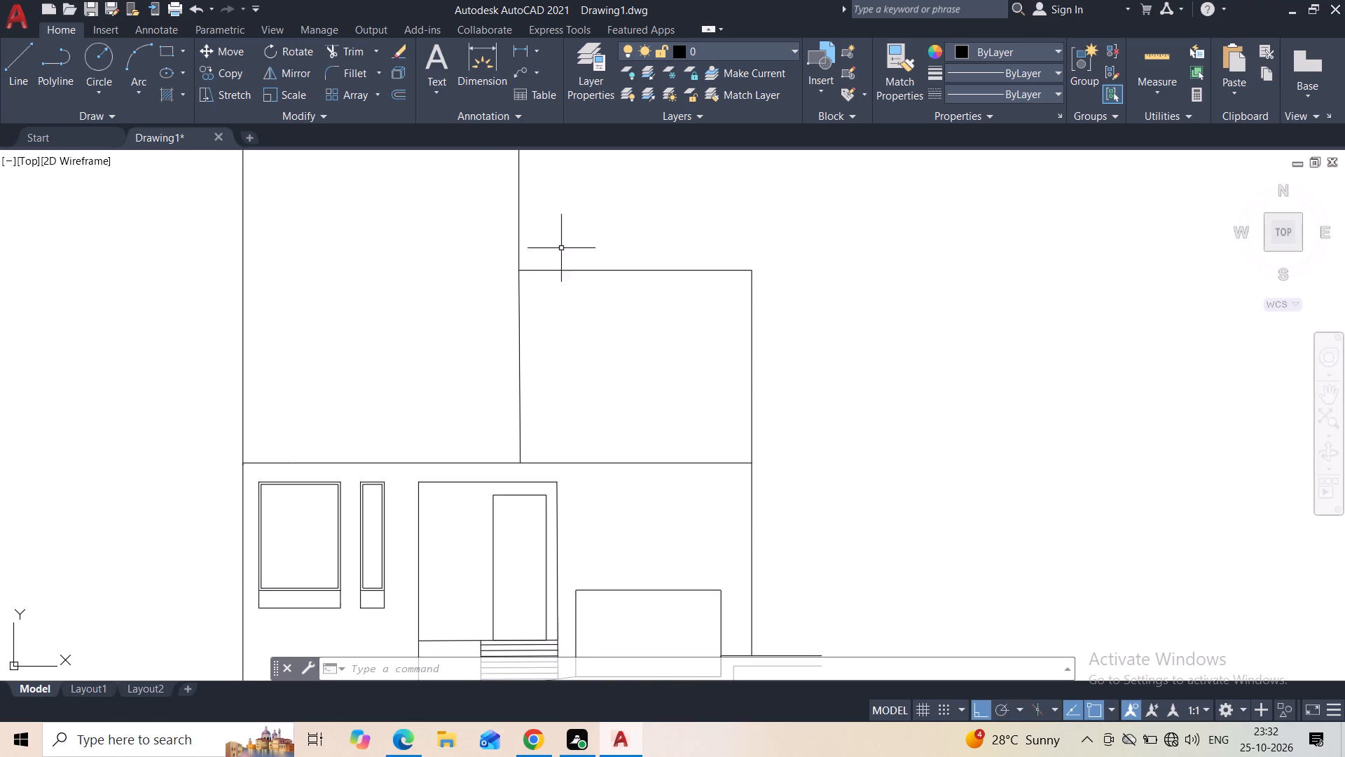
click(355, 57)
drag(601, 442, 603, 484)
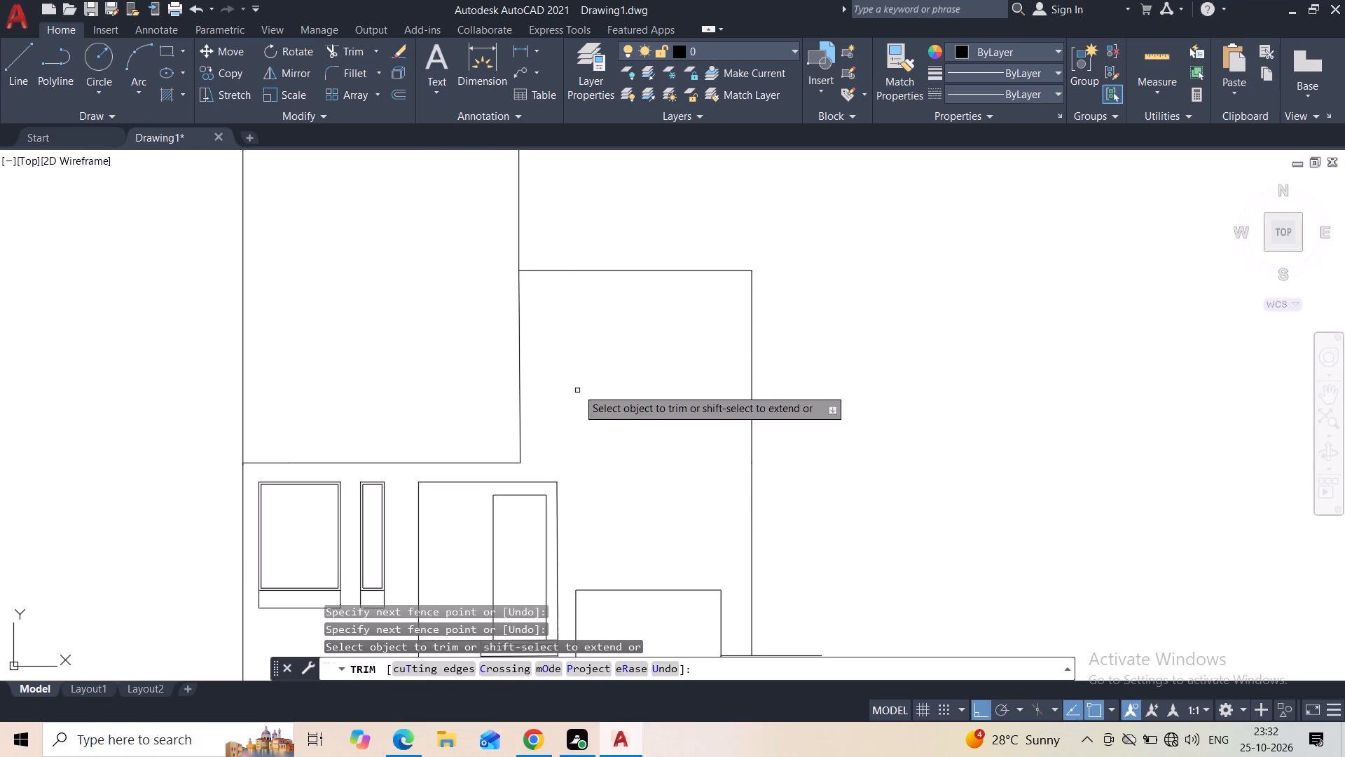
key(Escape)
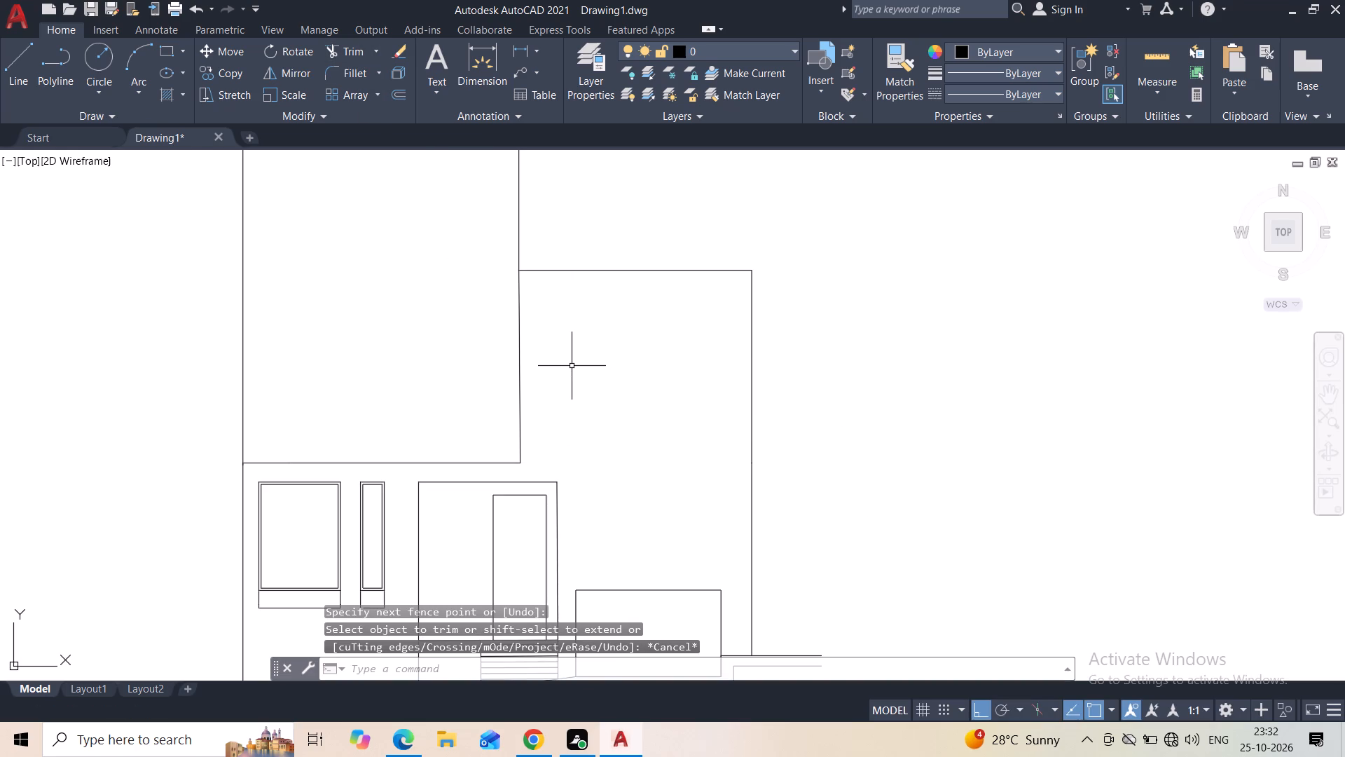
Draw a window rectangle about 11' wide and 6' high, hanging from the shorter upper-storey outline's top edge.
click(168, 55)
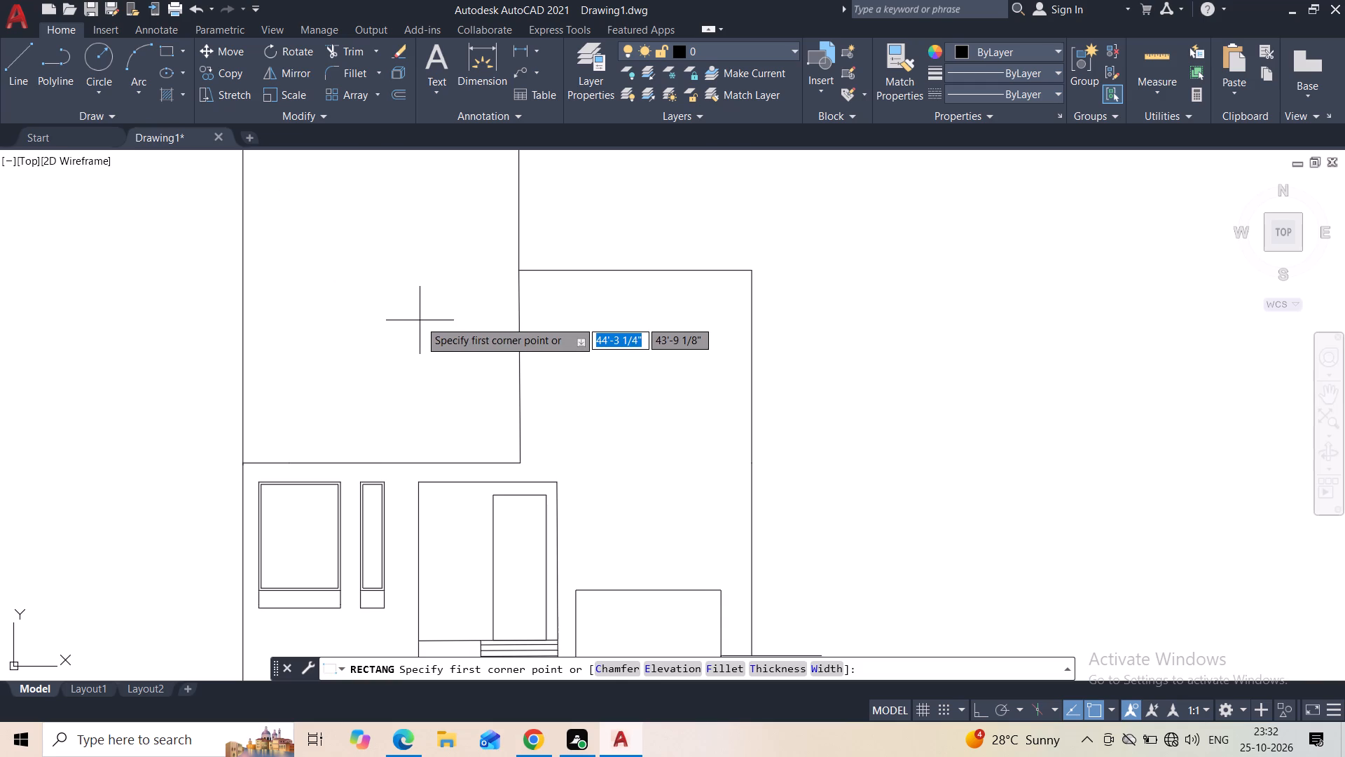
click(568, 274)
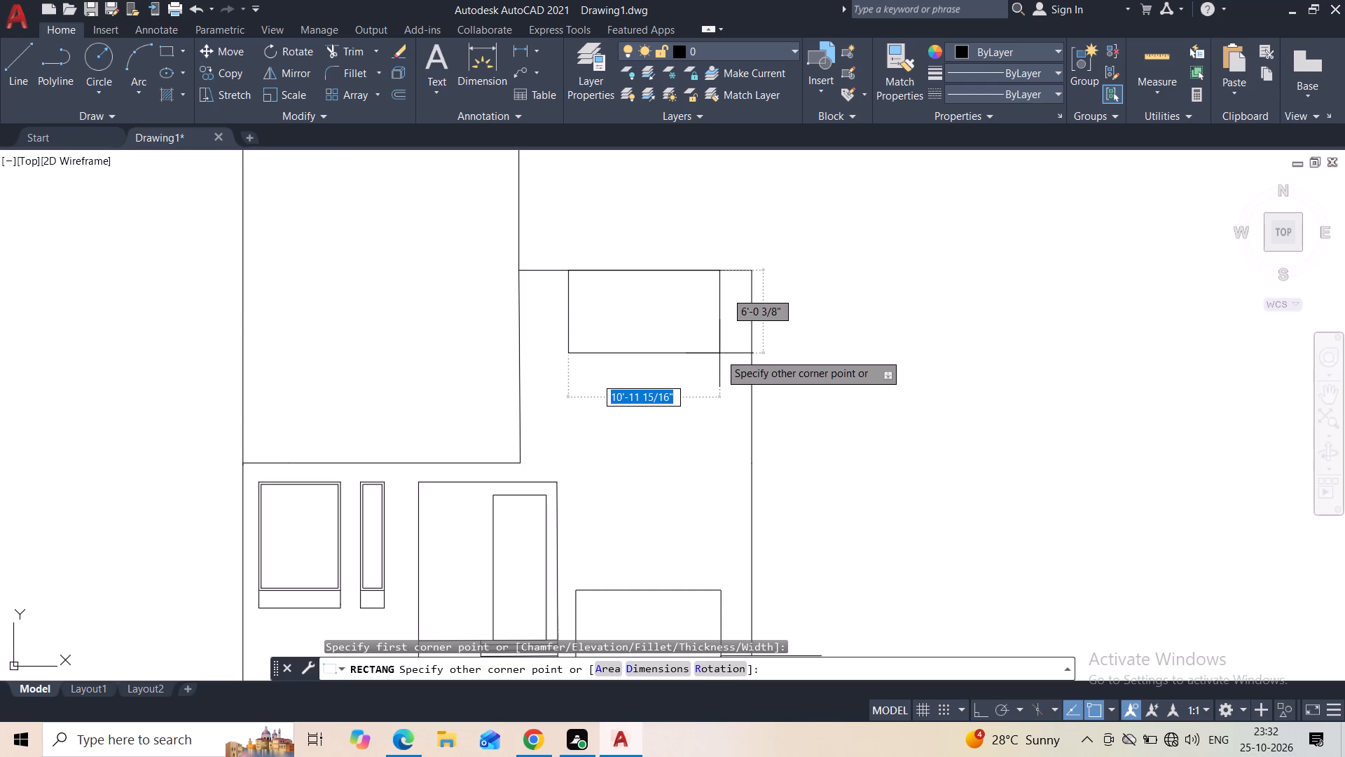
click(719, 353)
Widen the new window rectangle by stretching its side edge slightly toward the taller outline.
click(569, 318)
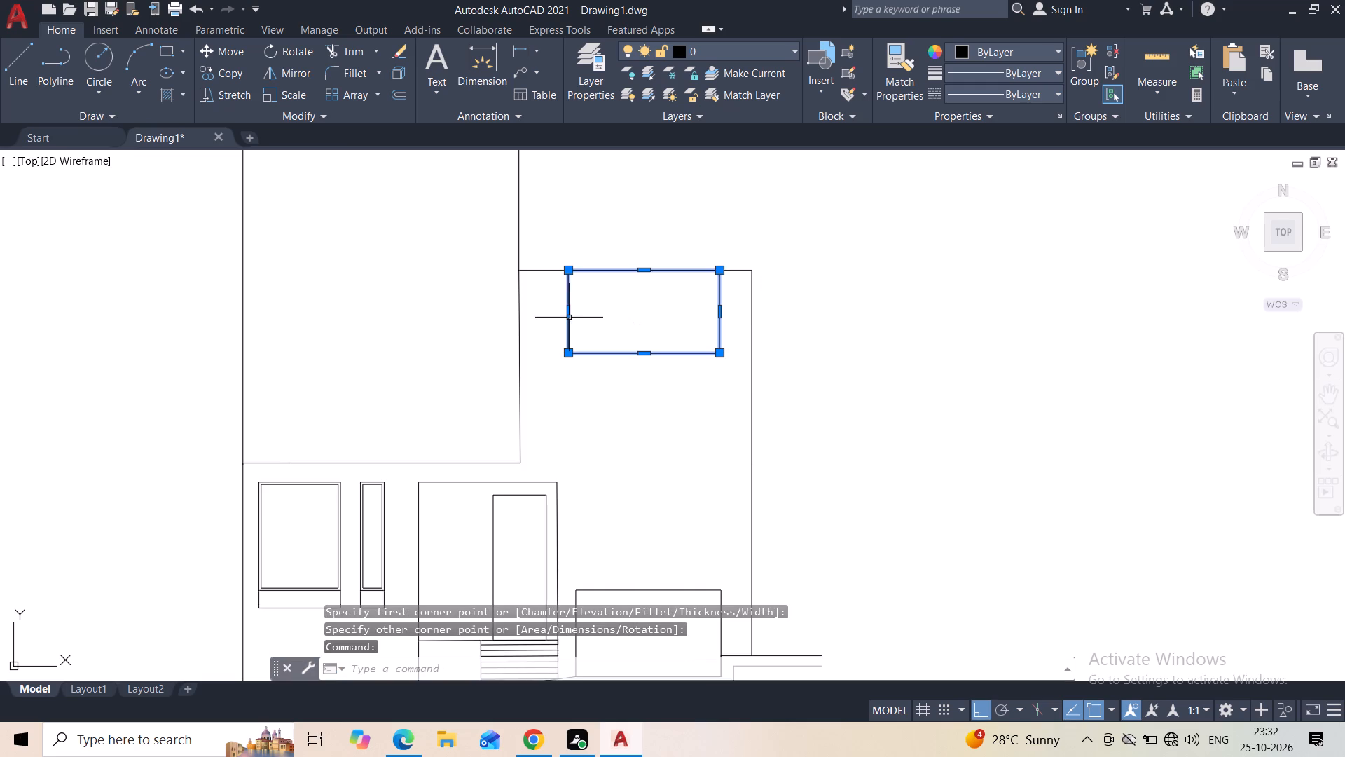
click(569, 315)
click(558, 316)
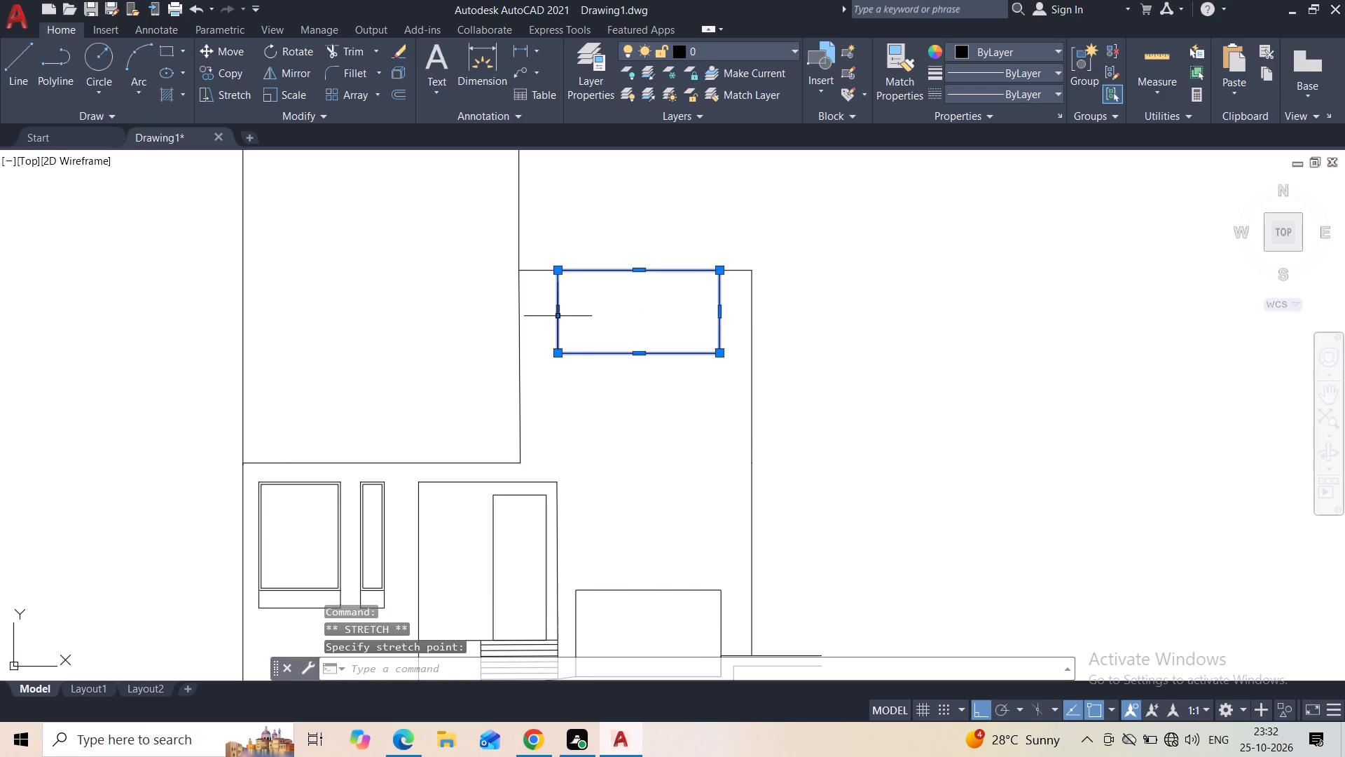
key(Escape)
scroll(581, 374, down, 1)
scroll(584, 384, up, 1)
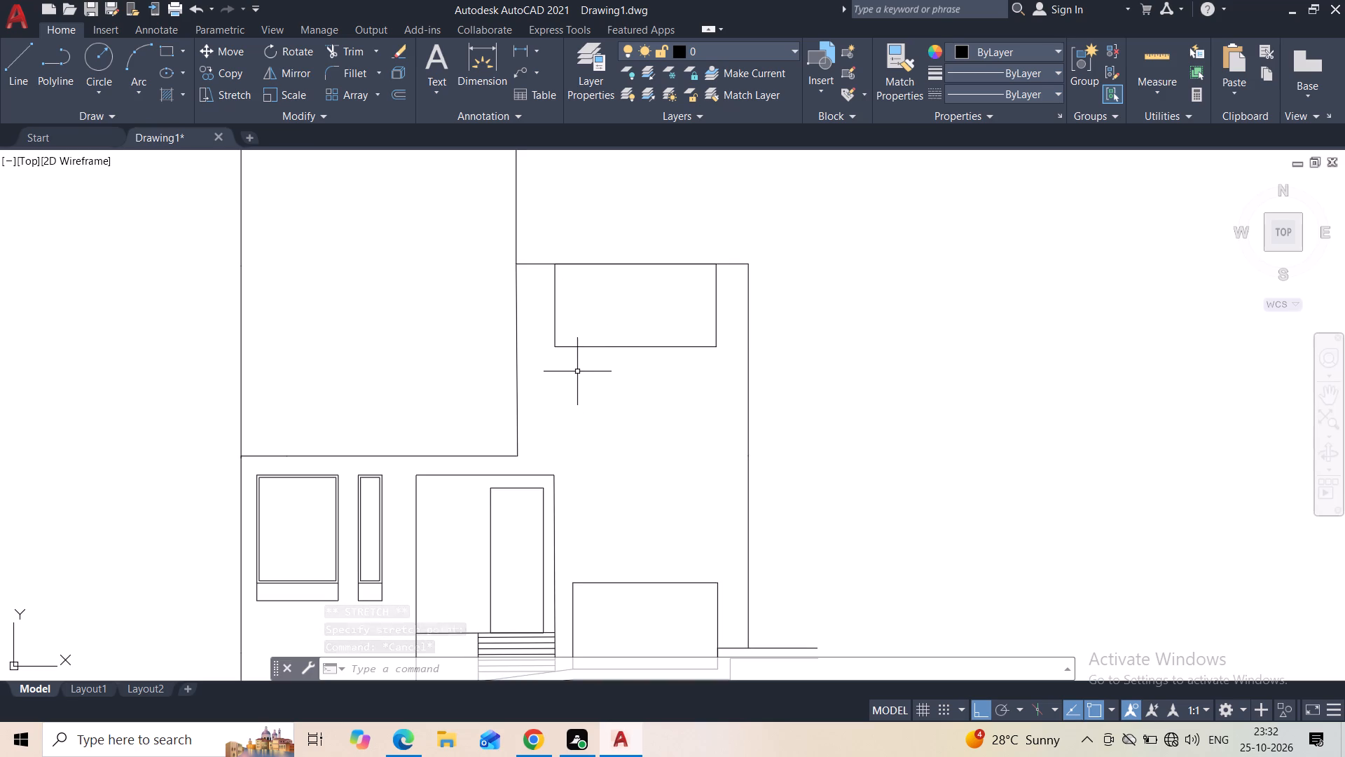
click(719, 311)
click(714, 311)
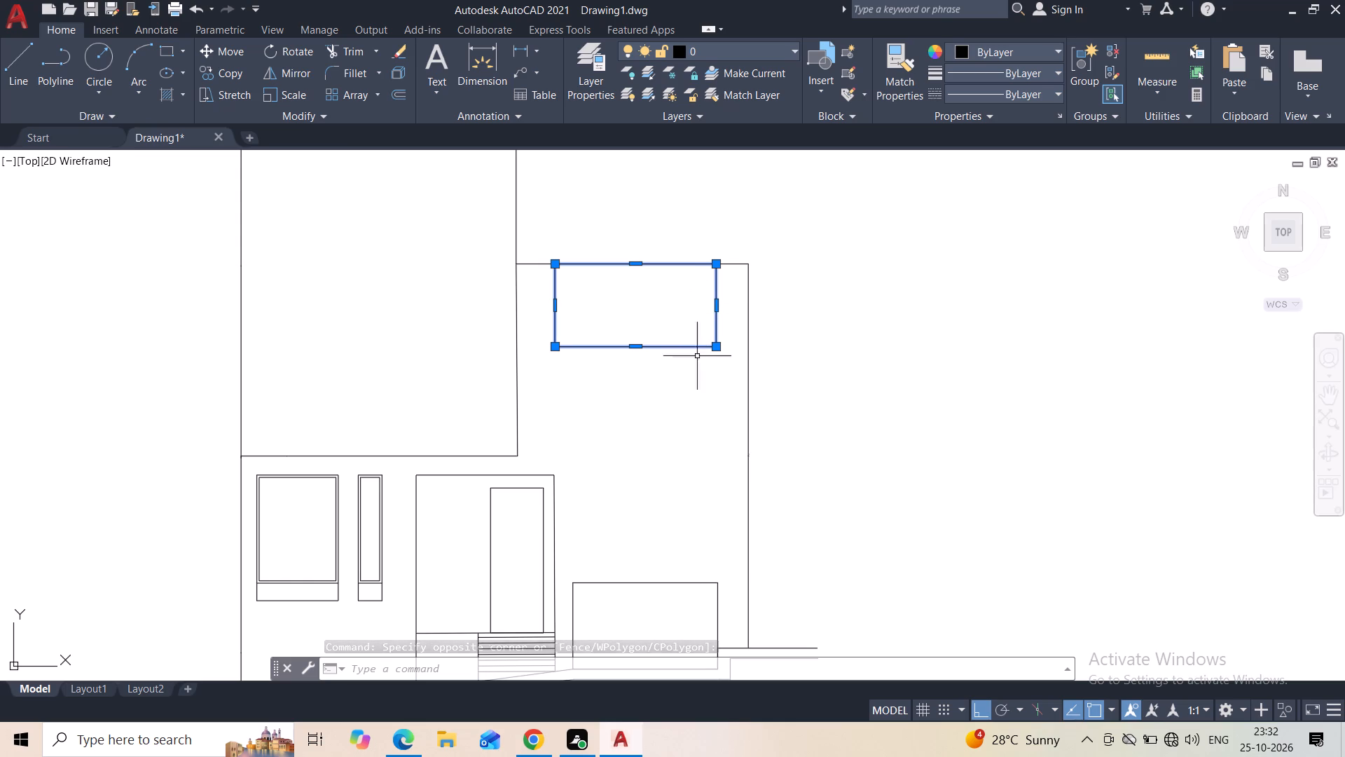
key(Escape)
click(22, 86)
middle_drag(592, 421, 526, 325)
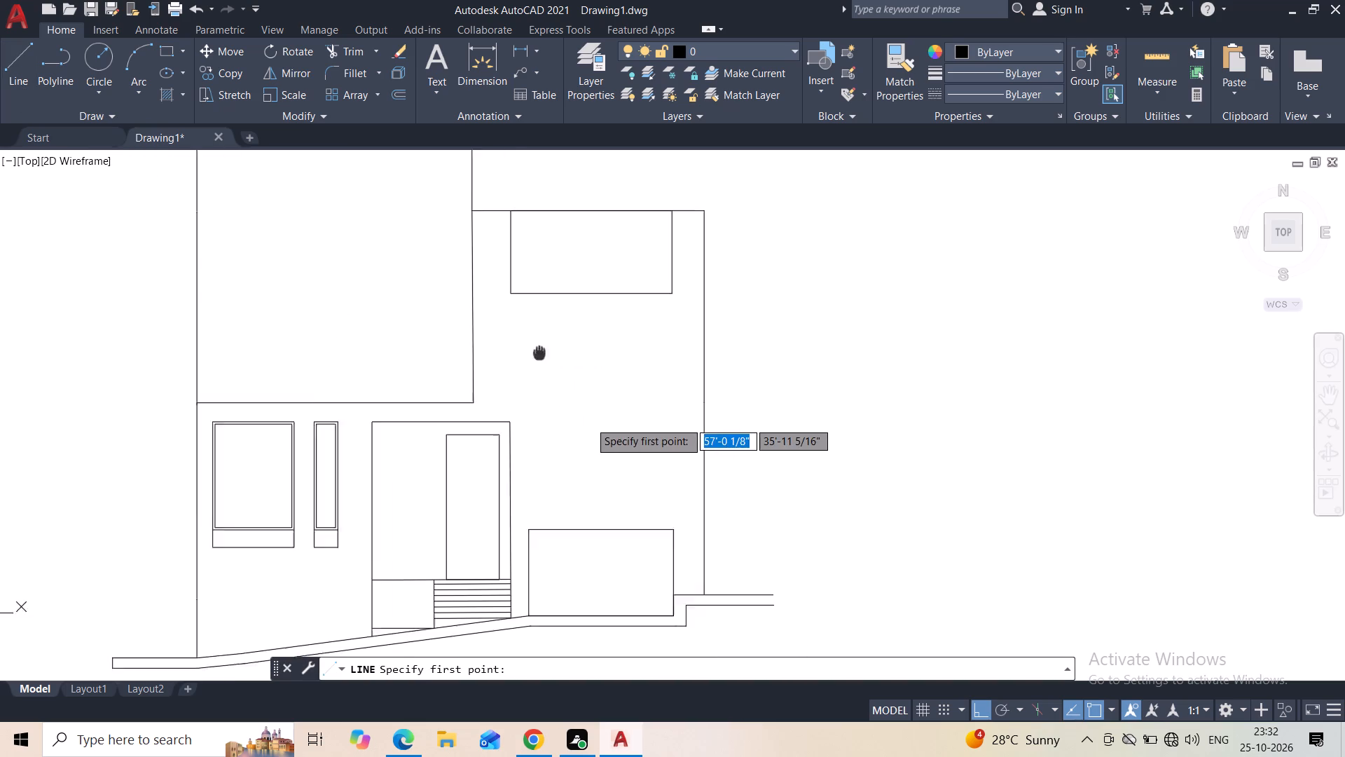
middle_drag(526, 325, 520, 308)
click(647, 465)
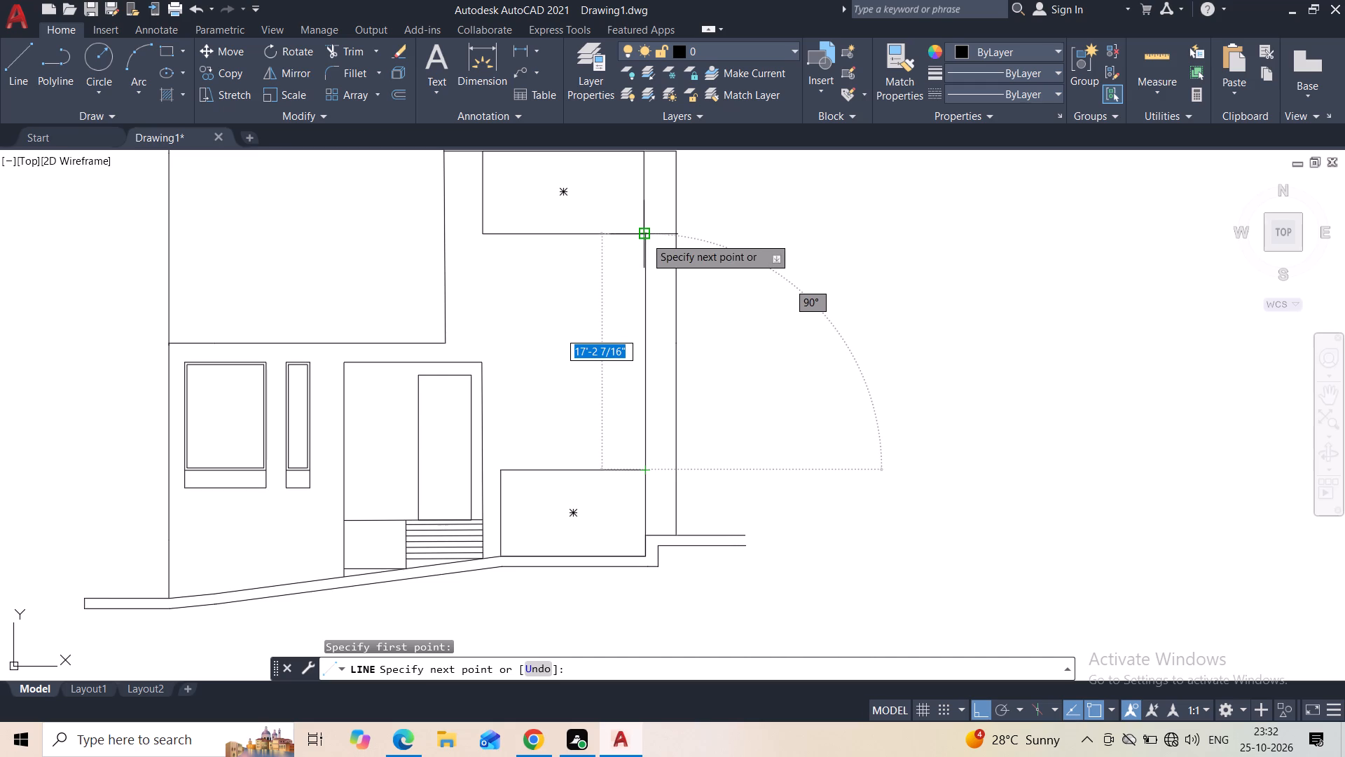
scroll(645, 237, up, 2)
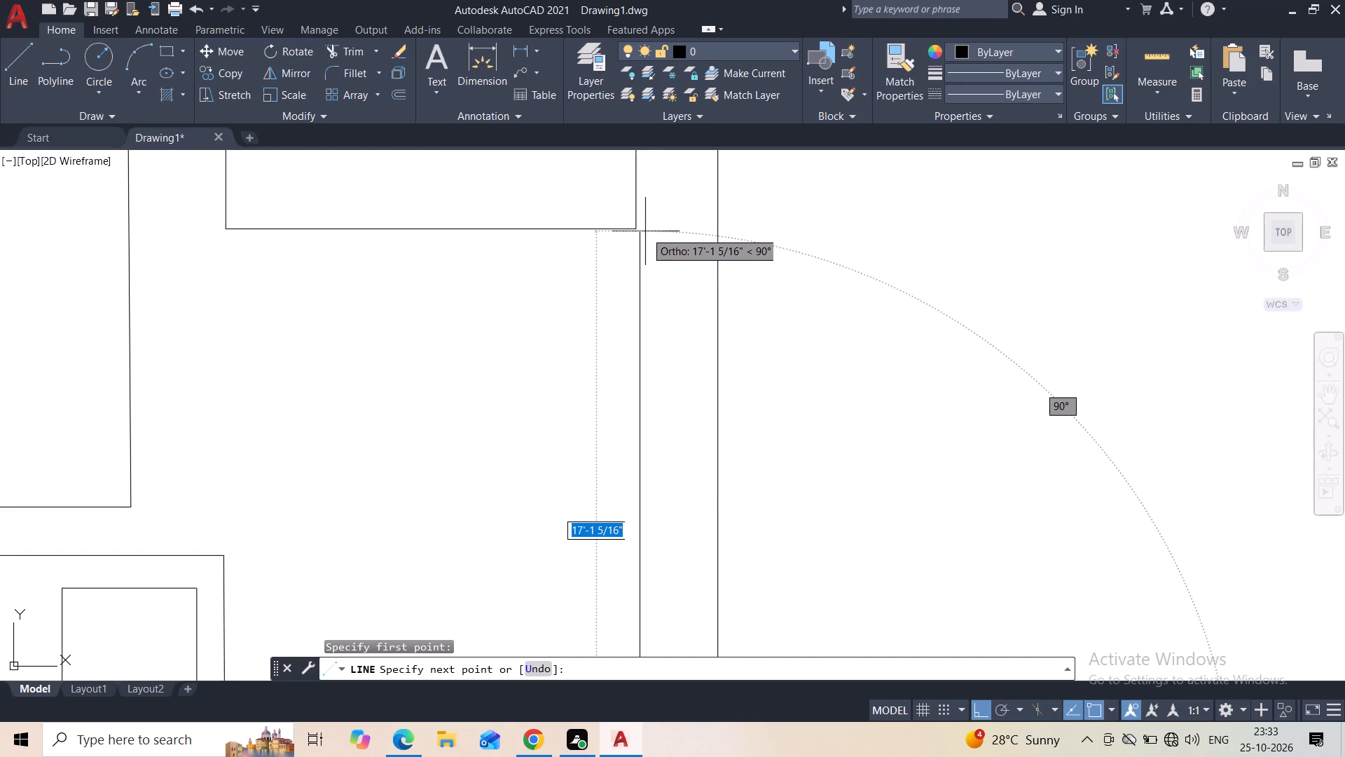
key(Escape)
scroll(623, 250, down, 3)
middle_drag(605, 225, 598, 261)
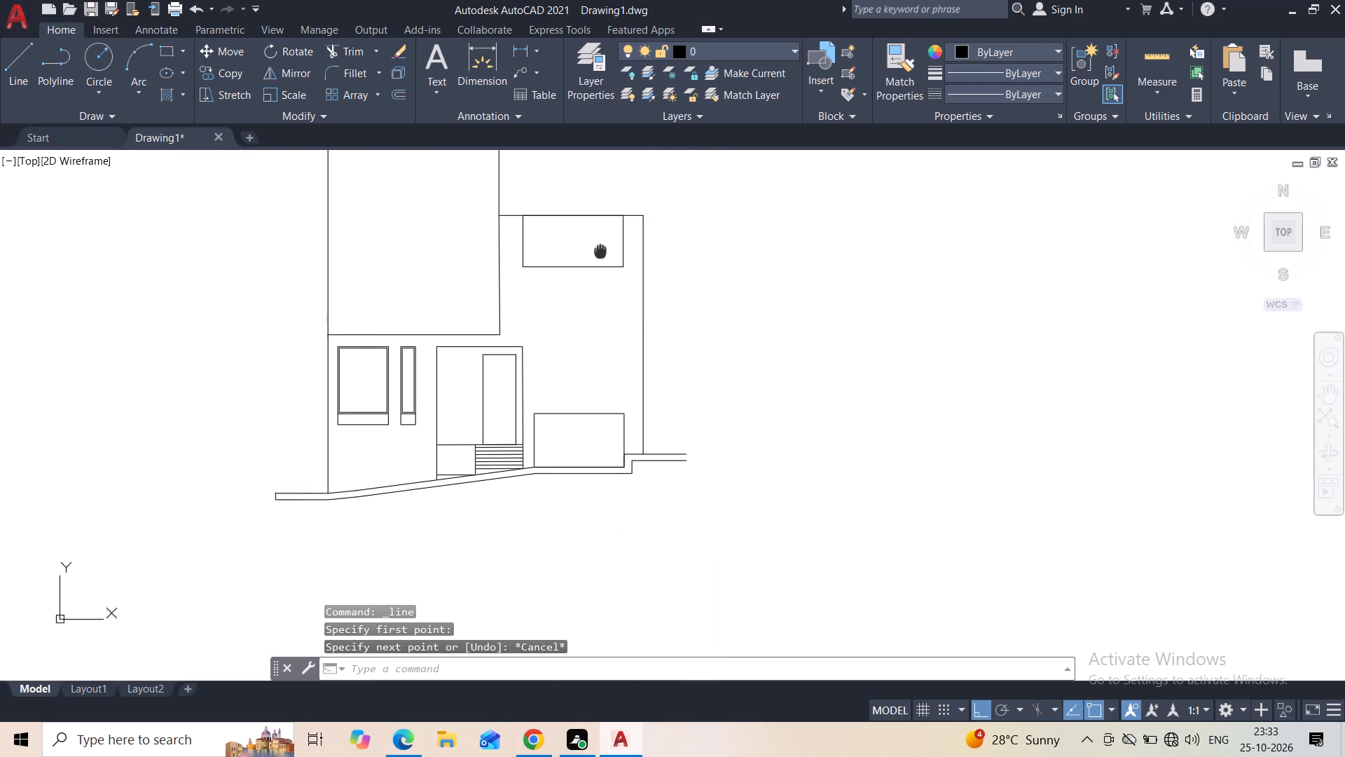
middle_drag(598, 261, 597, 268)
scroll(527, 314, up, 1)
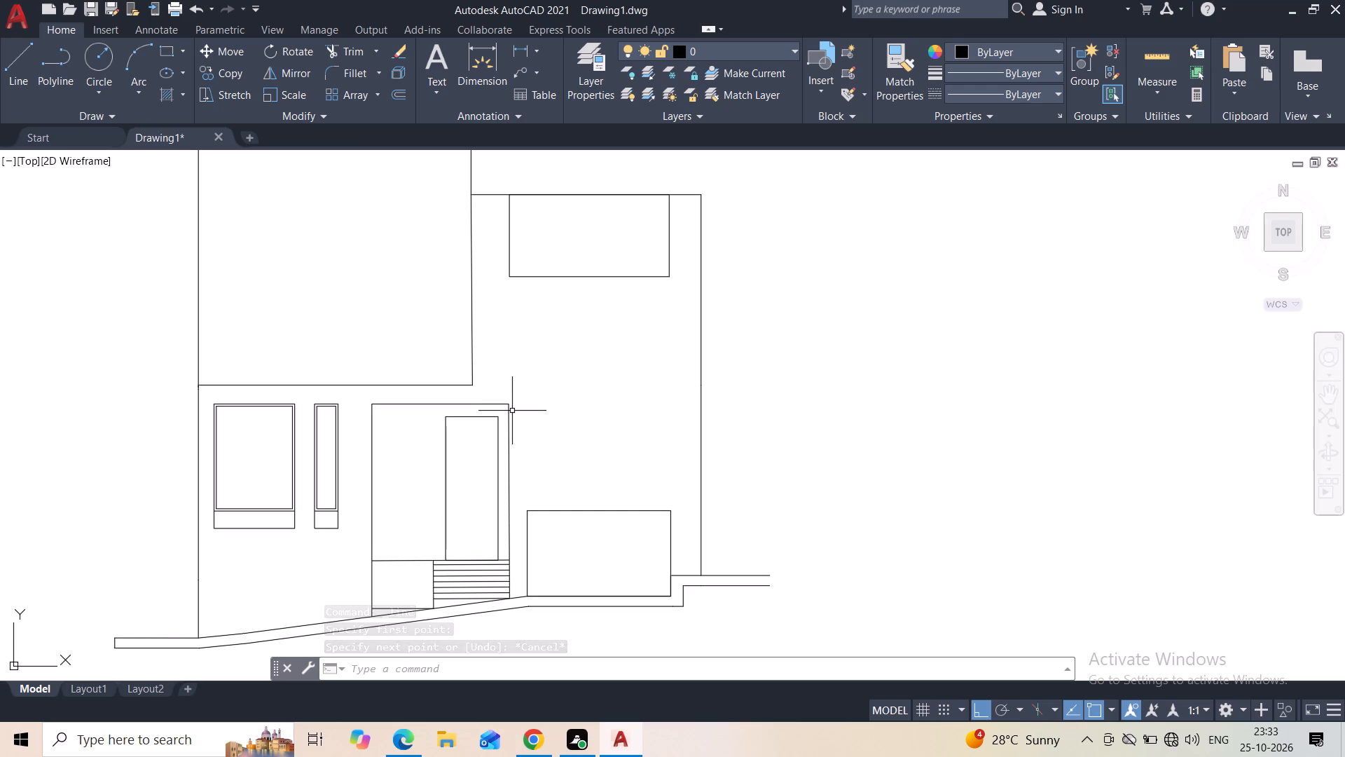
Copy the upper window rectangle about 19' horizontally into the taller upper-storey outline.
middle_drag(502, 347, 574, 430)
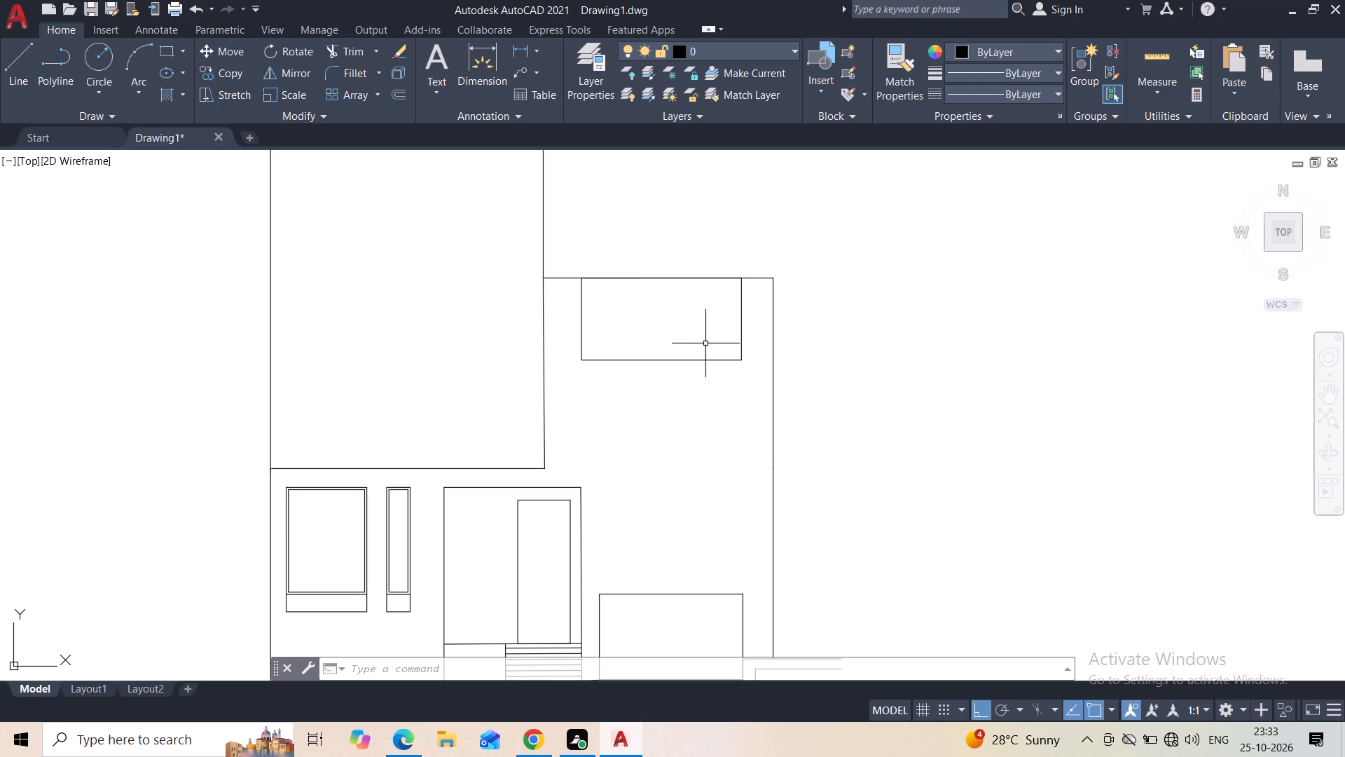
click(742, 318)
click(219, 66)
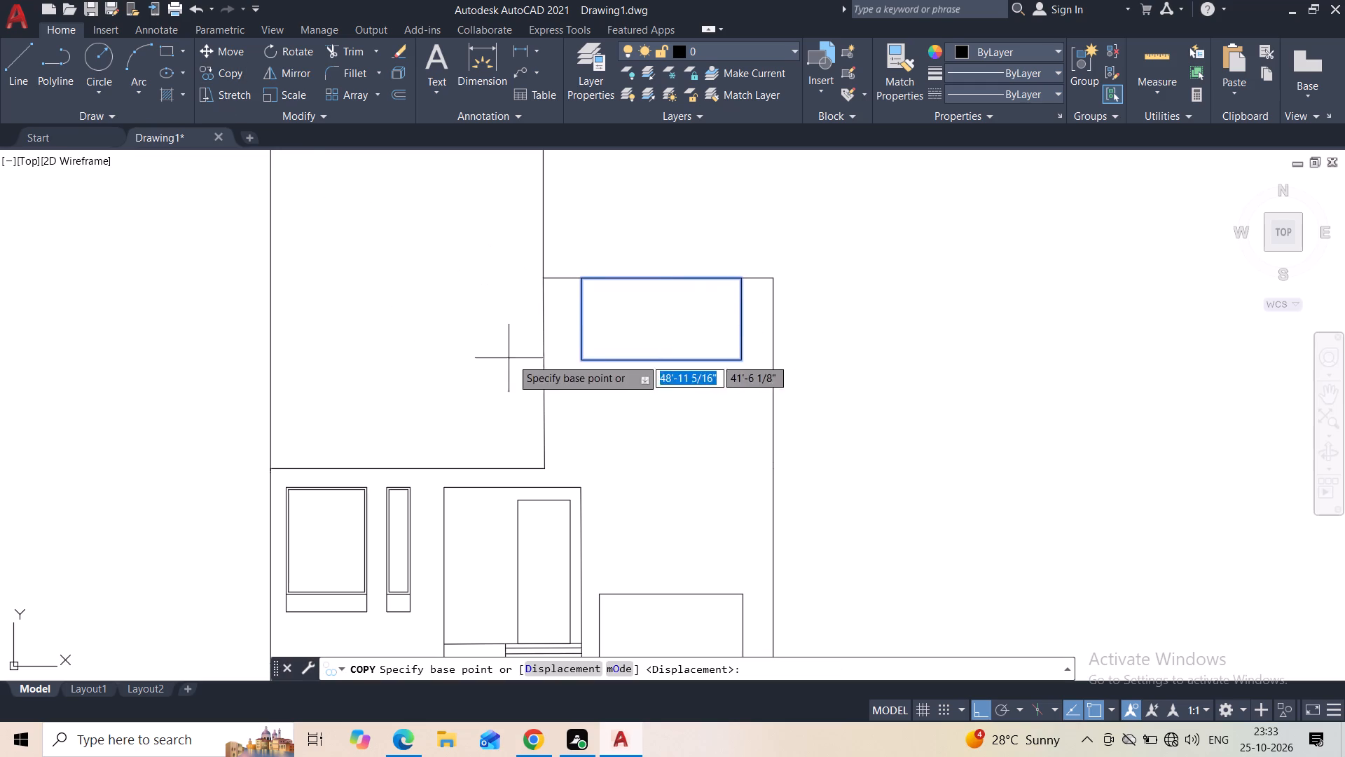
click(580, 360)
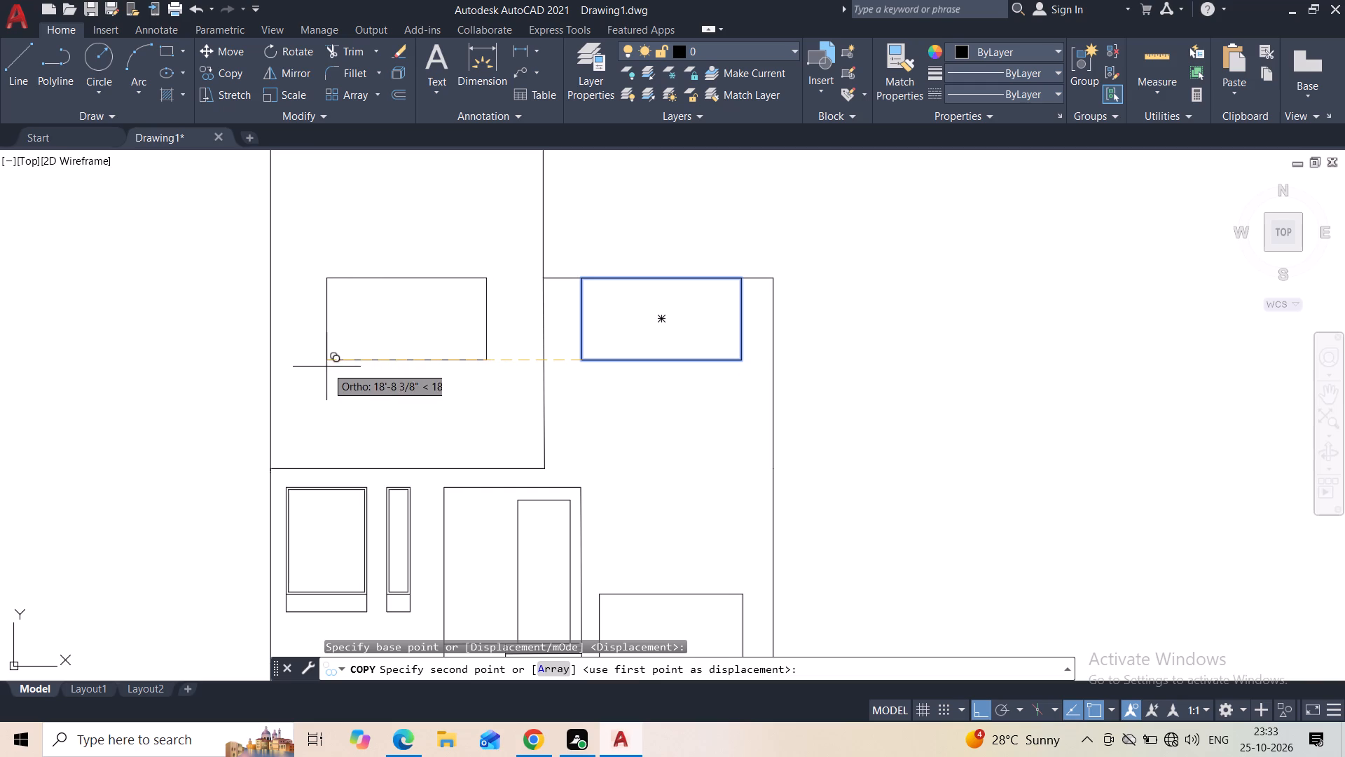
click(324, 367)
key(Escape)
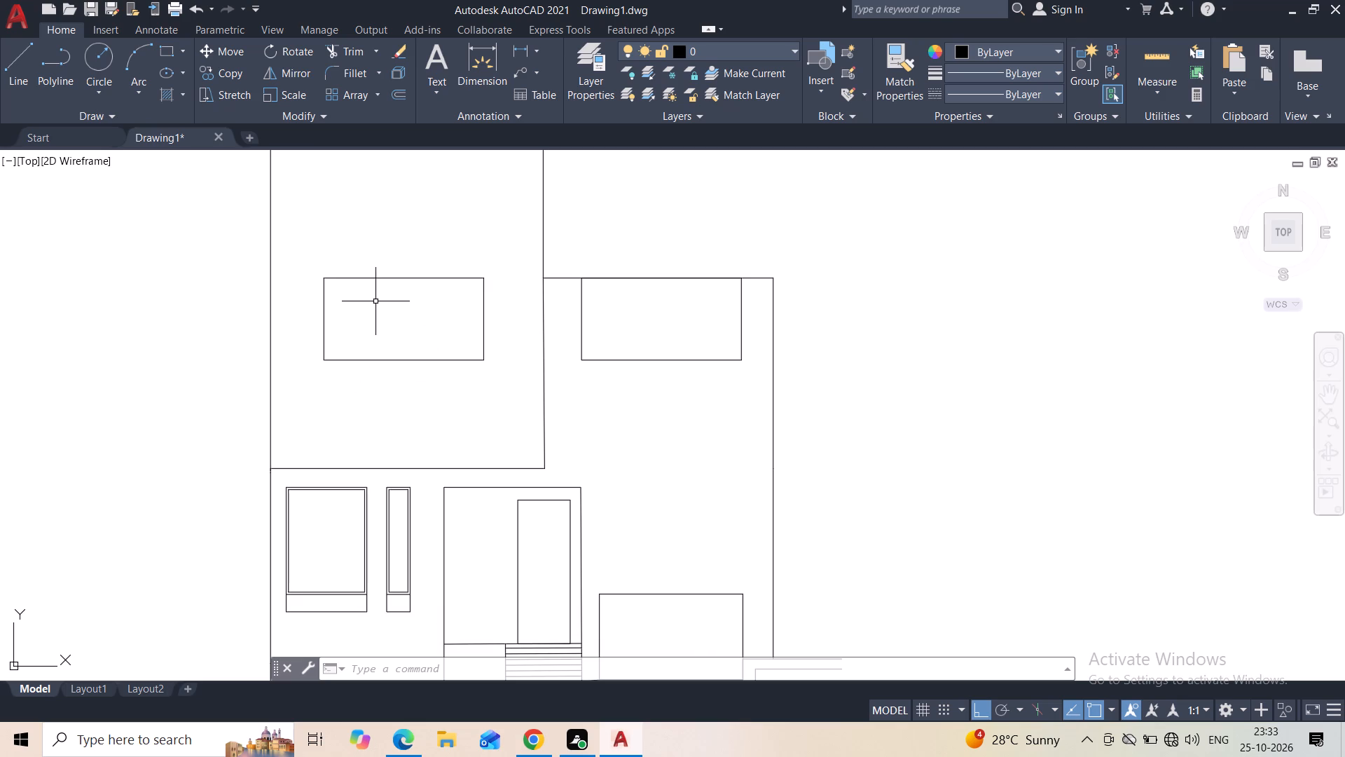
Offset both upper-storey window rectangles 2" inward to form their frames.
click(587, 318)
click(581, 333)
click(397, 102)
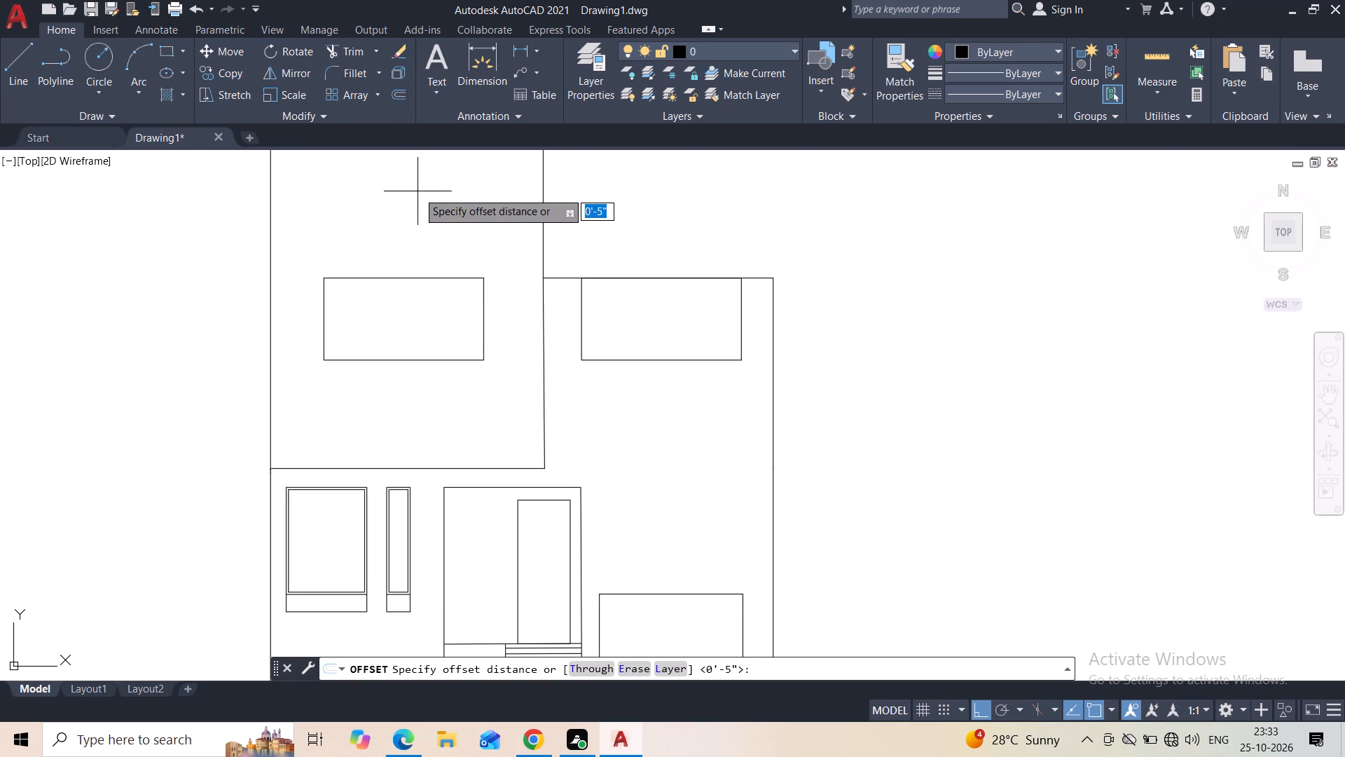
text(2")
key(Return)
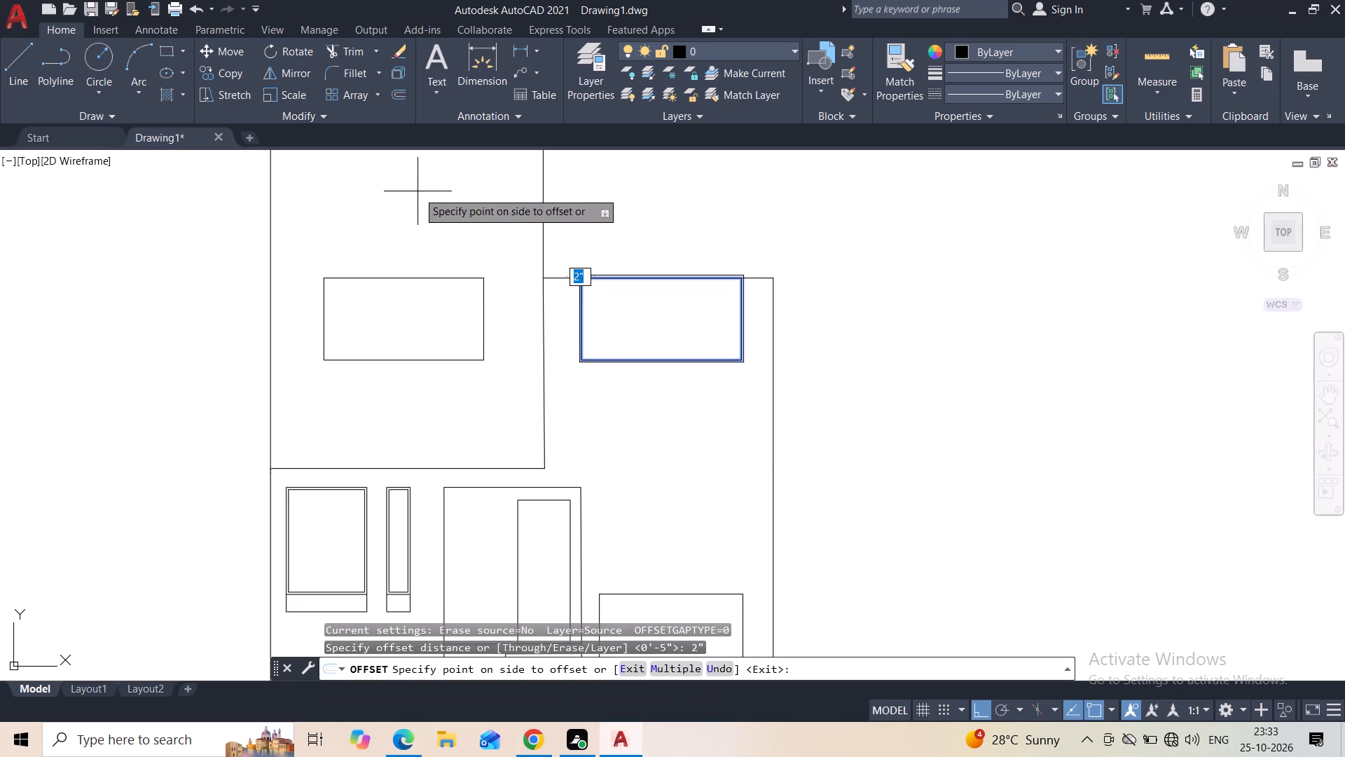
click(680, 323)
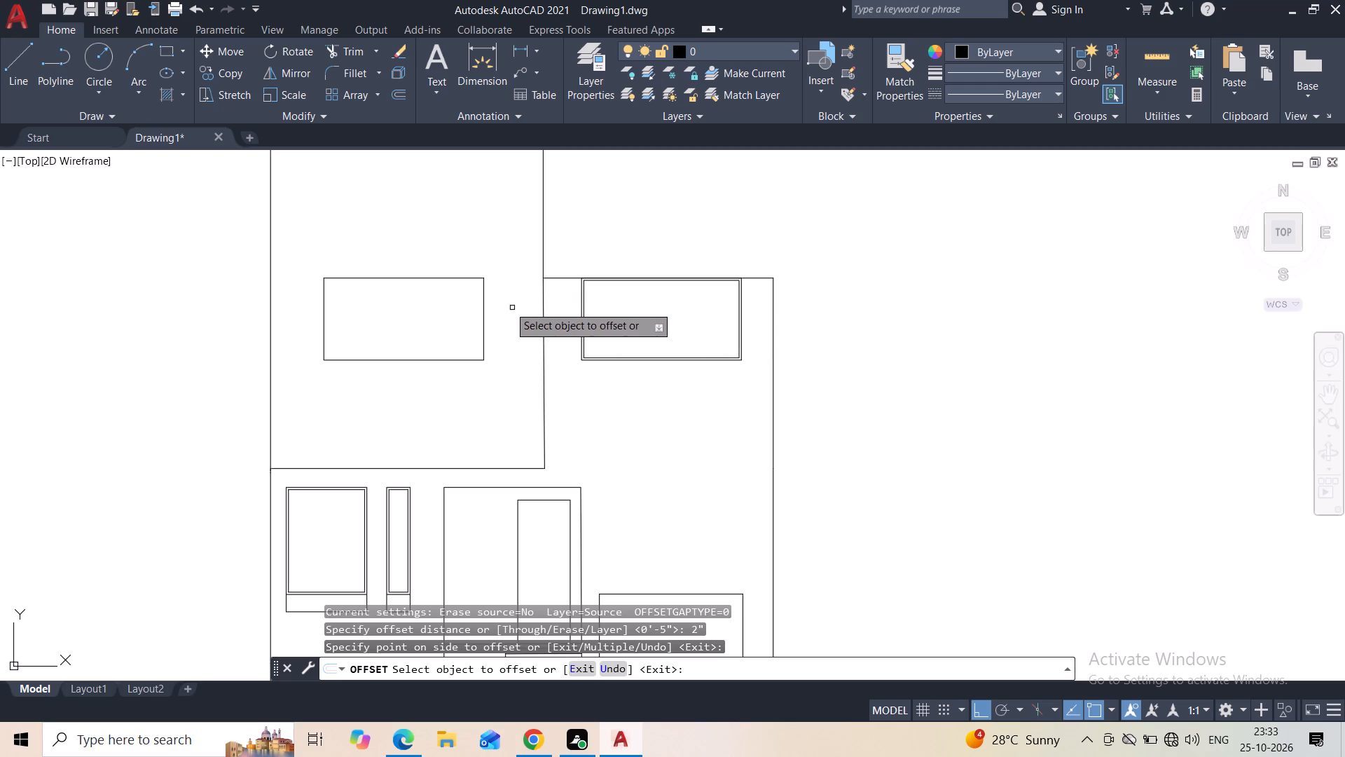
click(484, 292)
click(466, 309)
key(Escape)
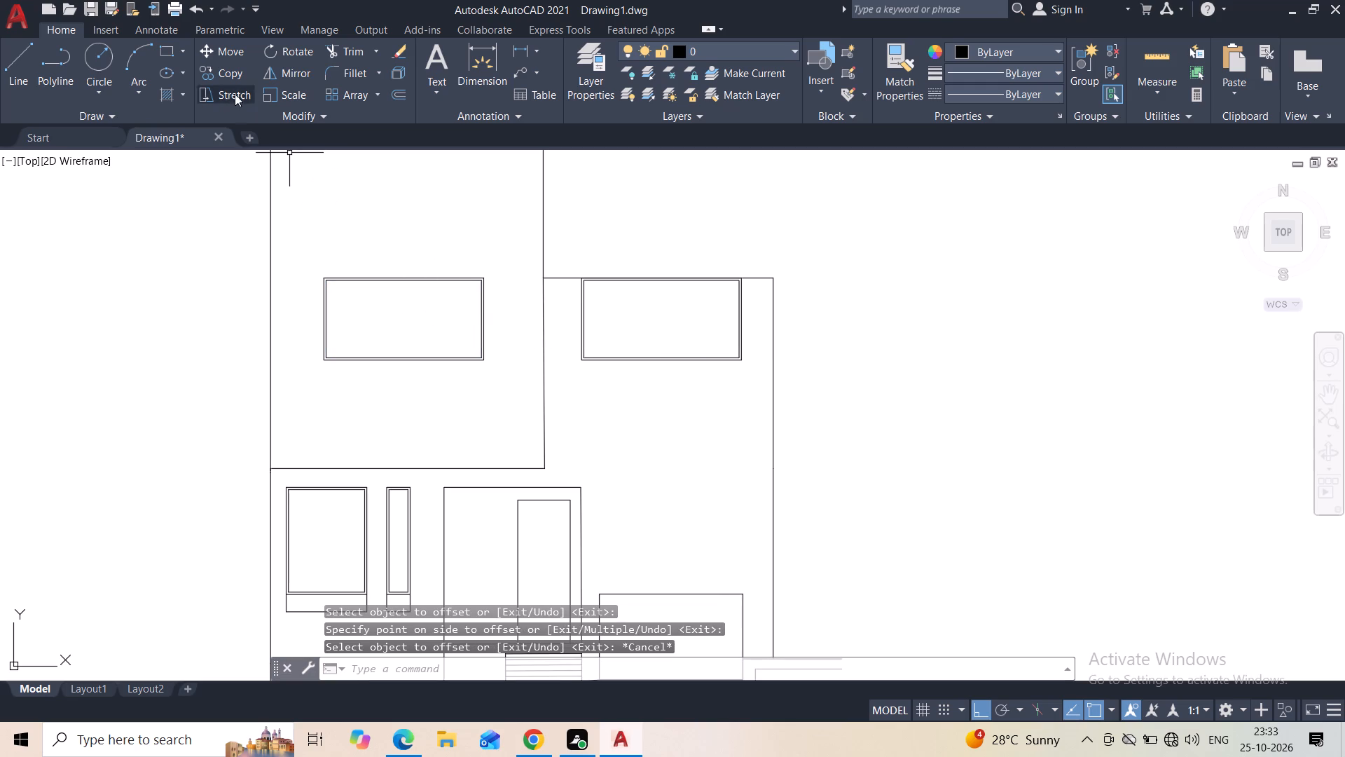
Draw a full-height vertical line inside the shorter outline's window frame, about a quarter across from the taller outline's side.
click(13, 69)
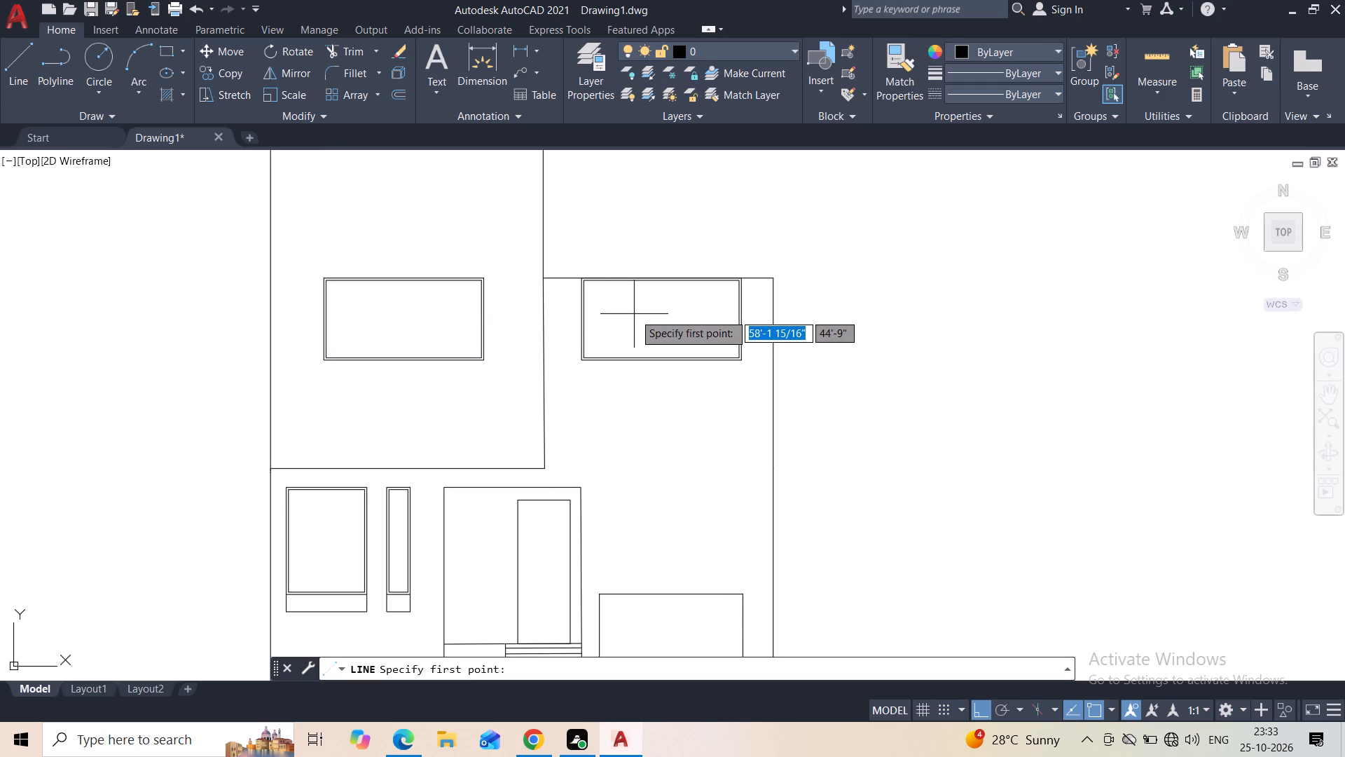
scroll(633, 313, up, 2)
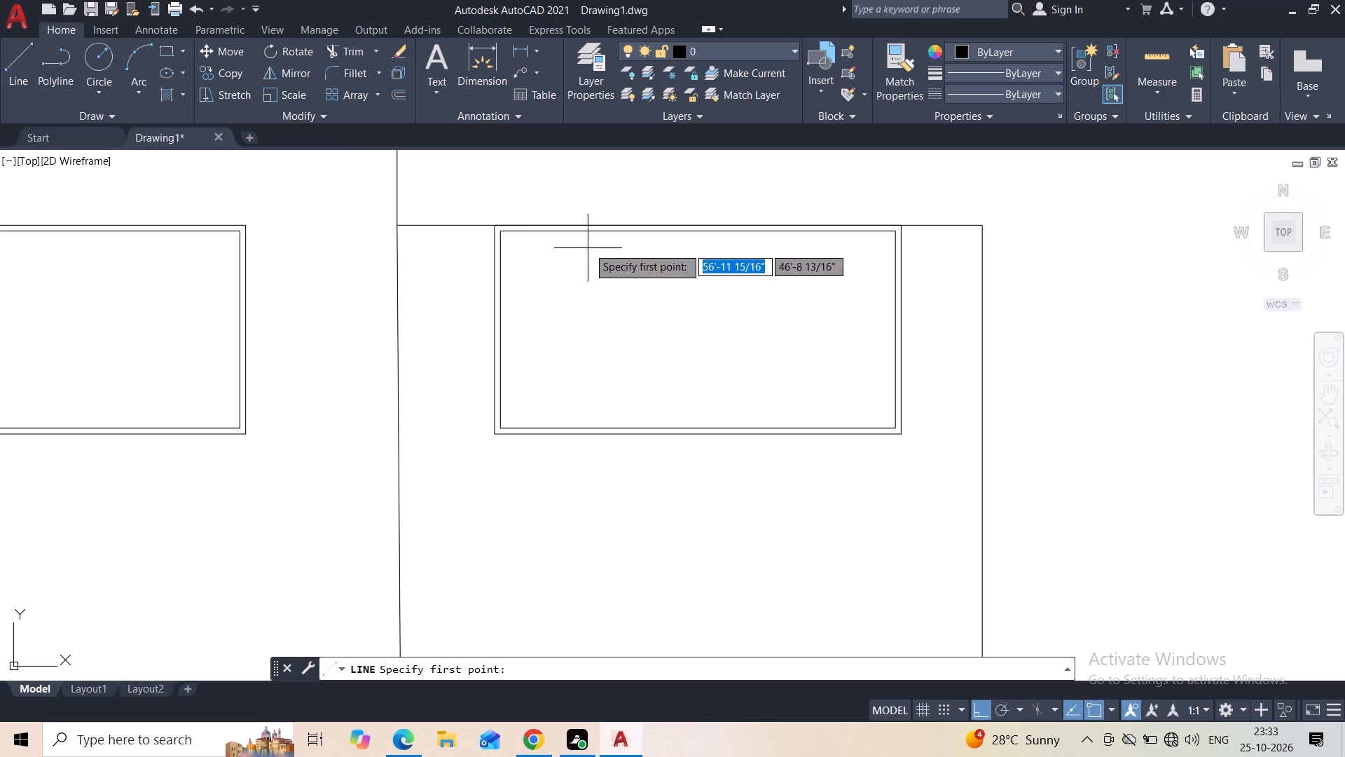
click(593, 235)
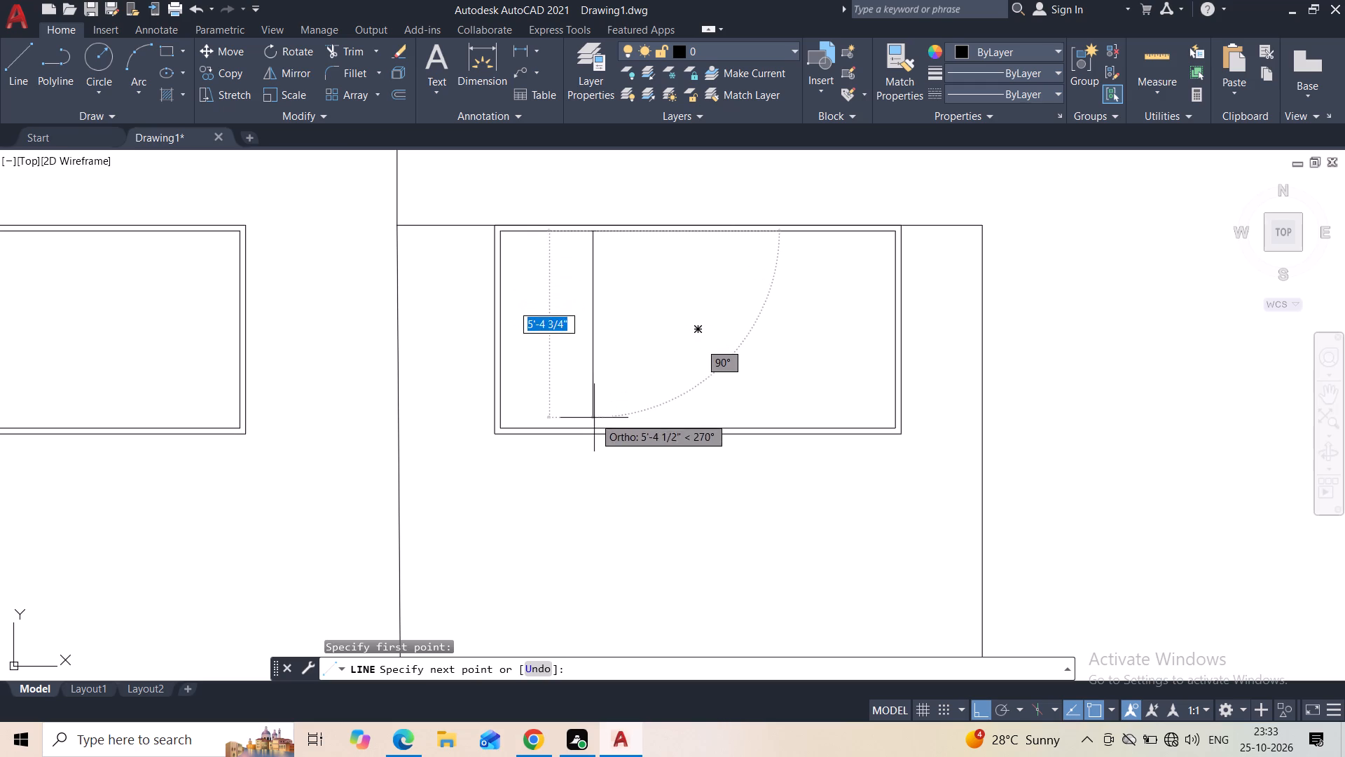
click(593, 424)
key(Escape)
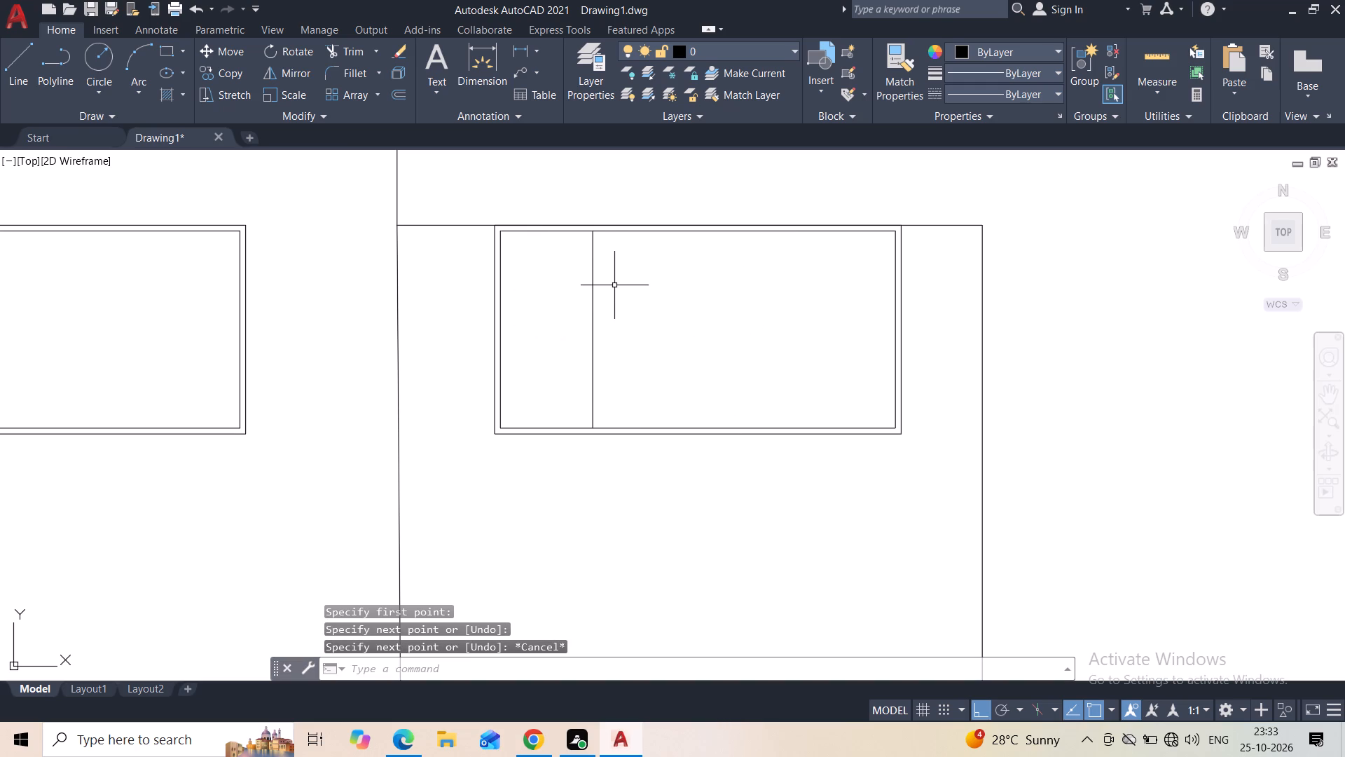
Offset the vertical line in the window 2" toward the window's centre to form a mullion.
click(612, 285)
click(584, 295)
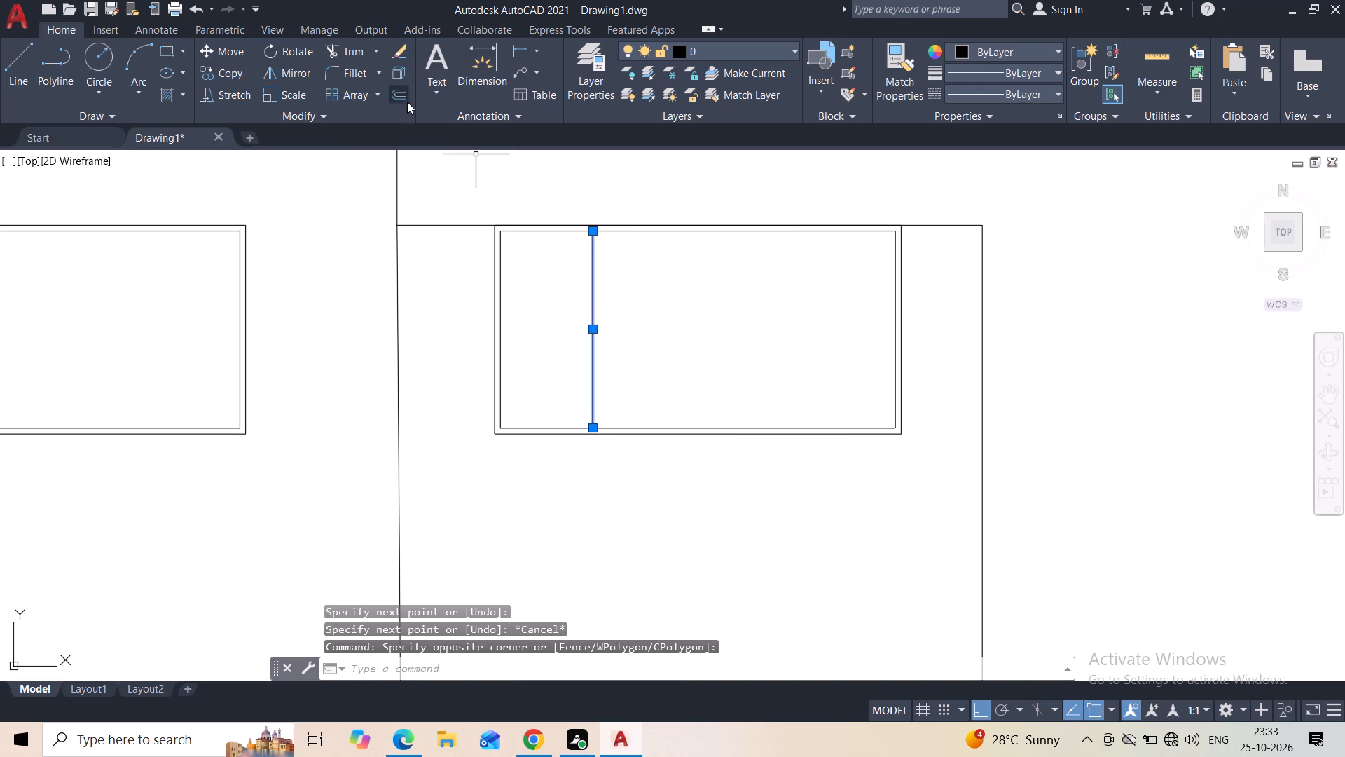
click(405, 100)
text(2")
key(Return)
click(631, 346)
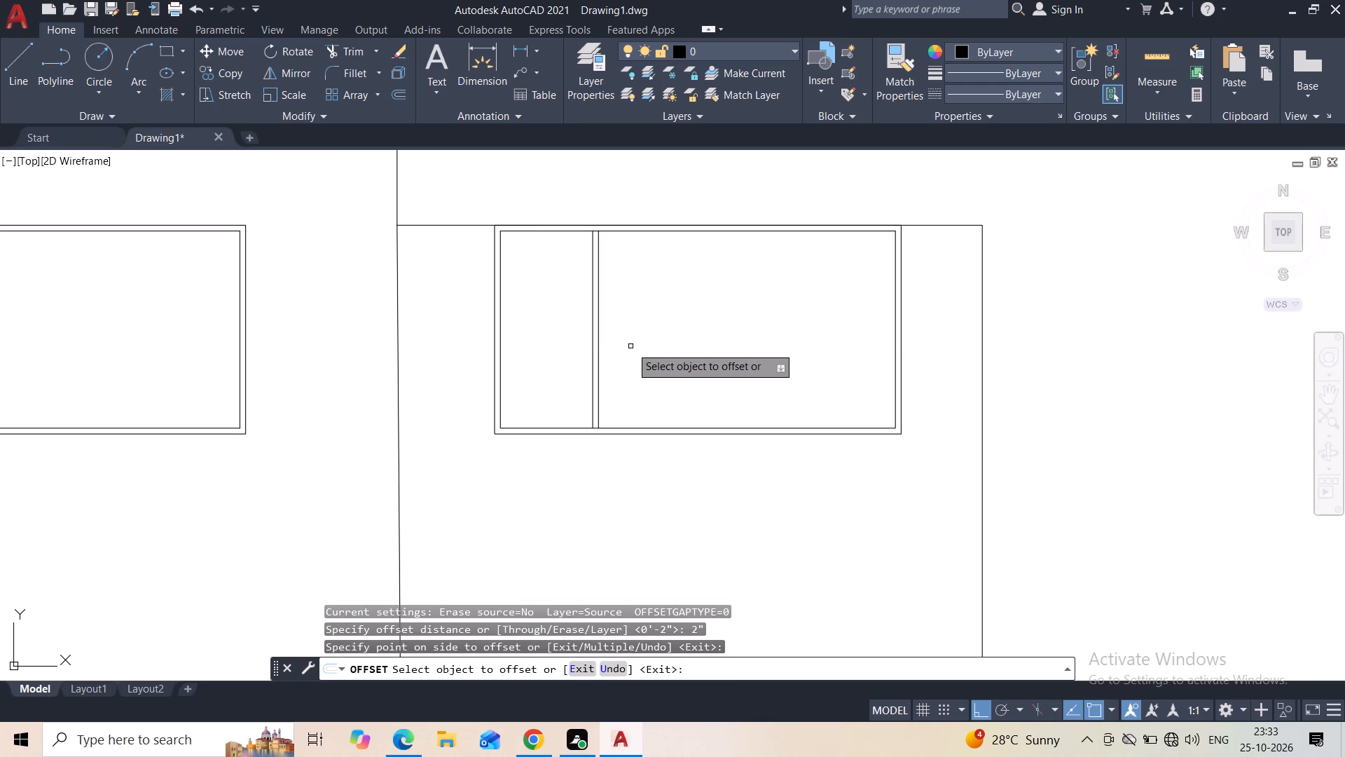
key(Escape)
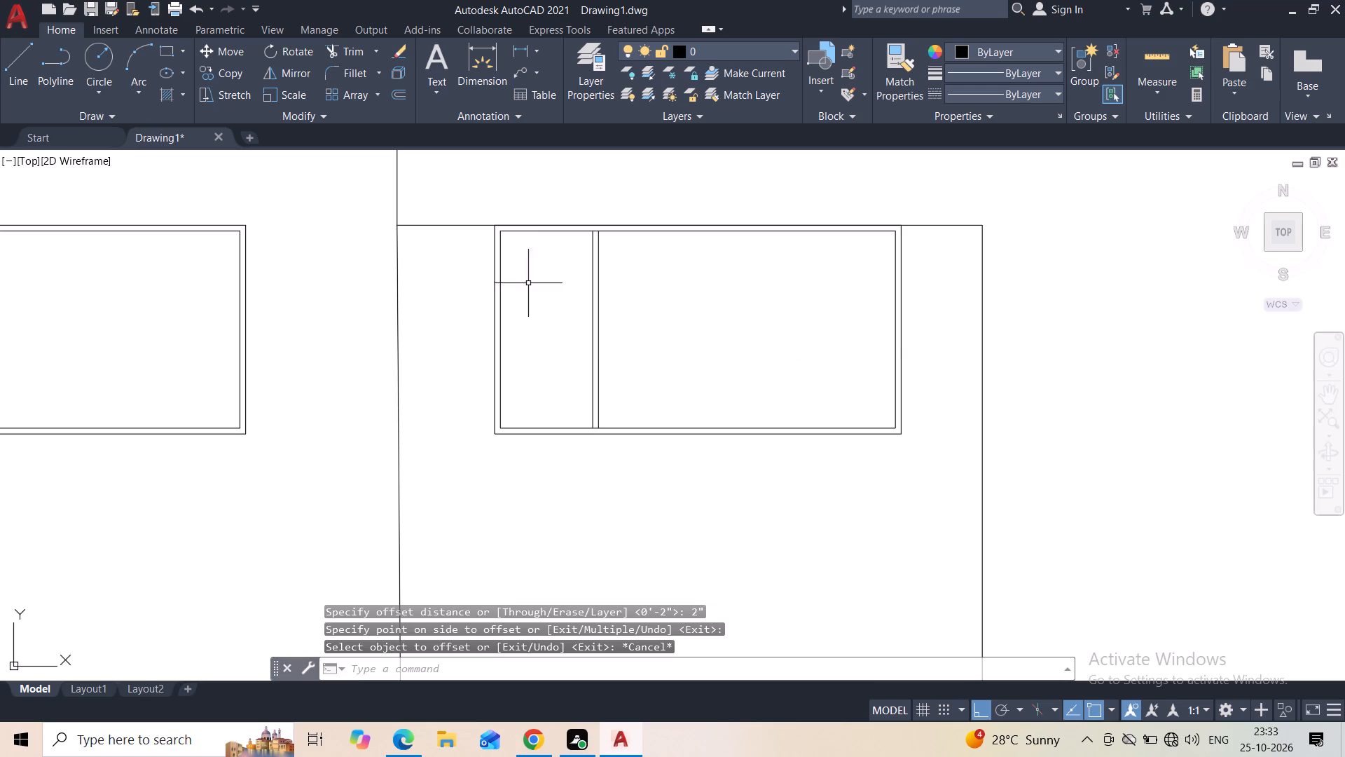
Copy the two mullion lines about 5' horizontally to make a second mullion in the same window.
drag(618, 305, 609, 303)
click(570, 304)
click(239, 74)
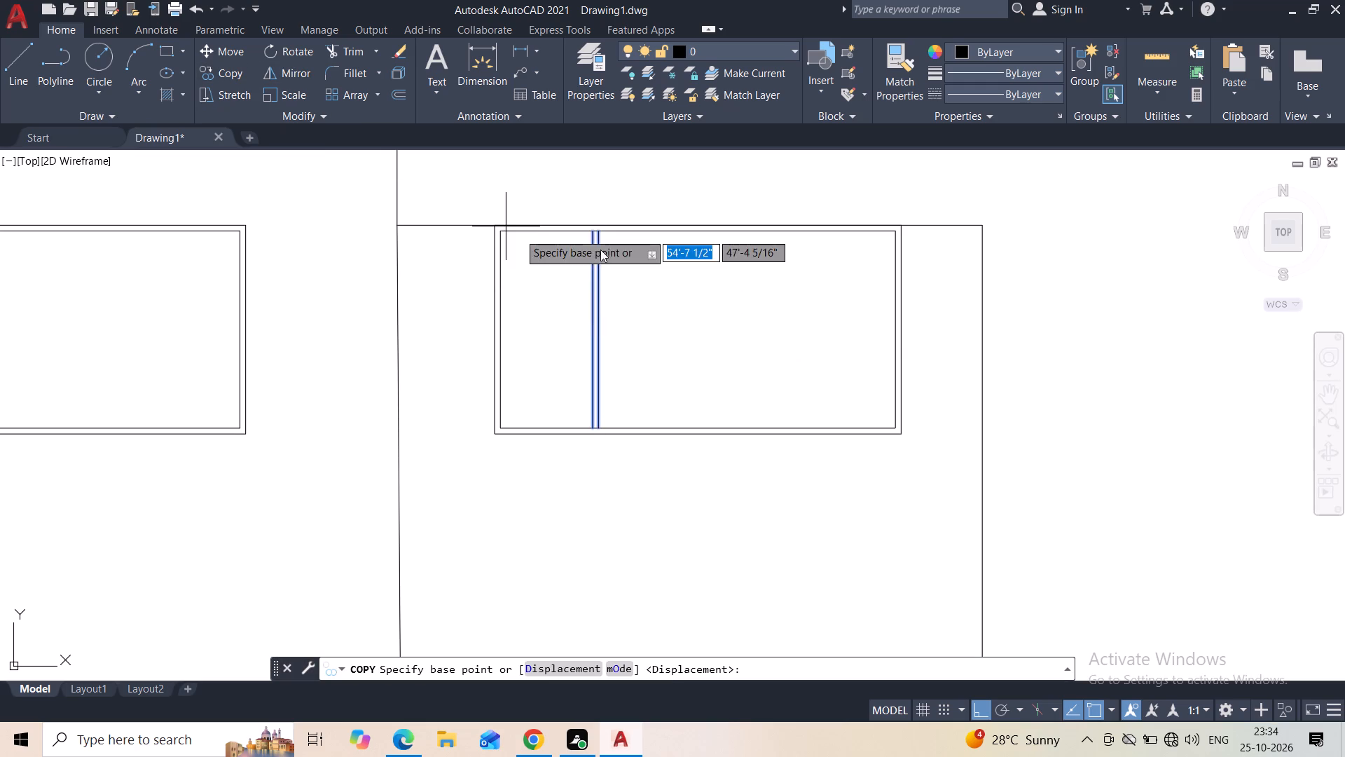
click(603, 233)
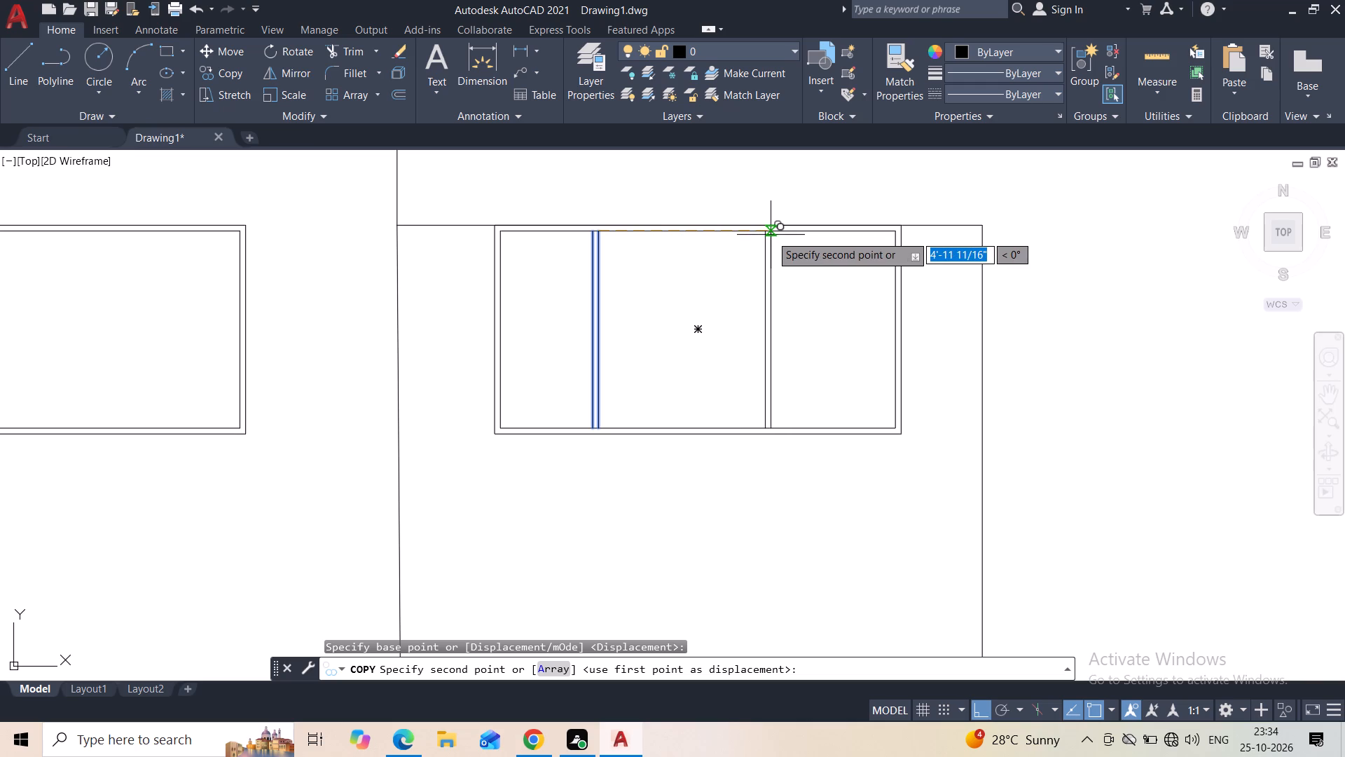
click(773, 235)
key(Escape)
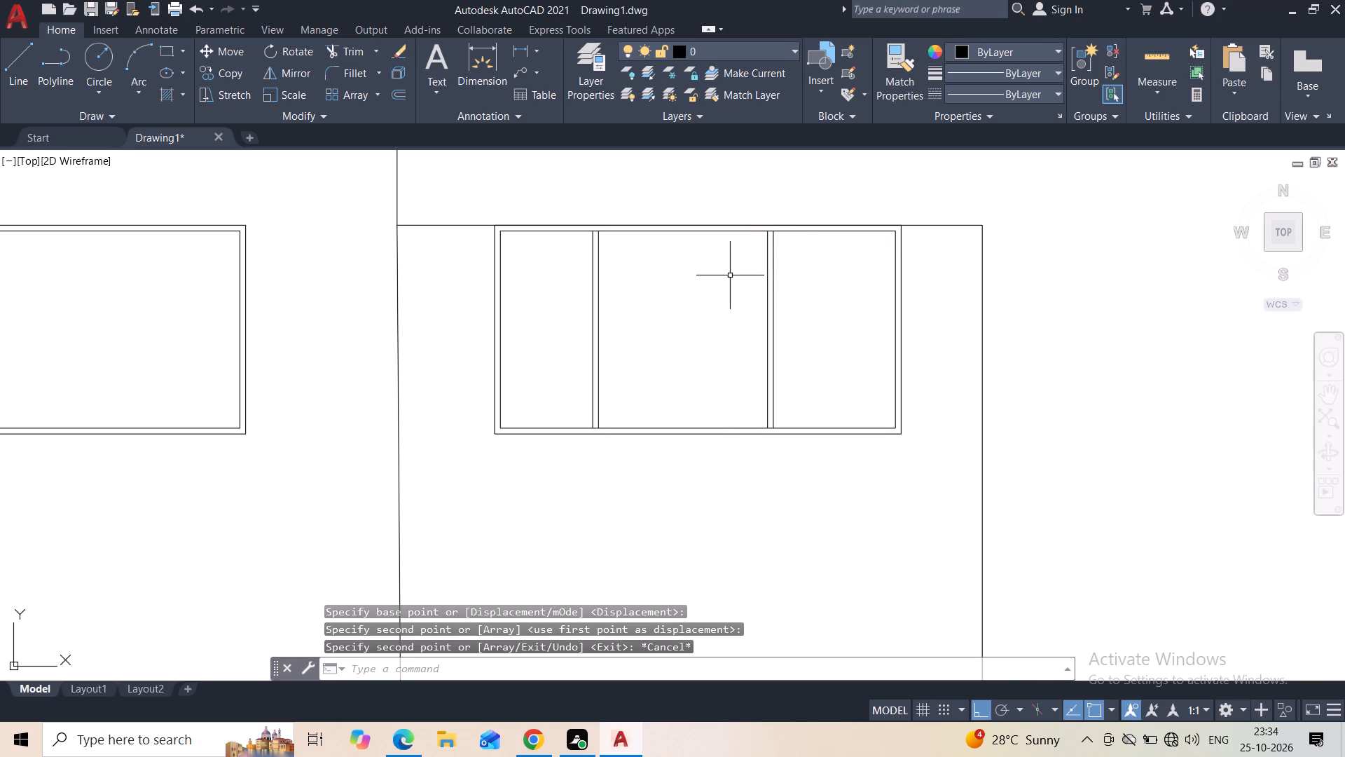
Move the mullion nearer the taller outline slightly horizontally toward the centre of the shorter outline's window.
scroll(629, 285, down, 2)
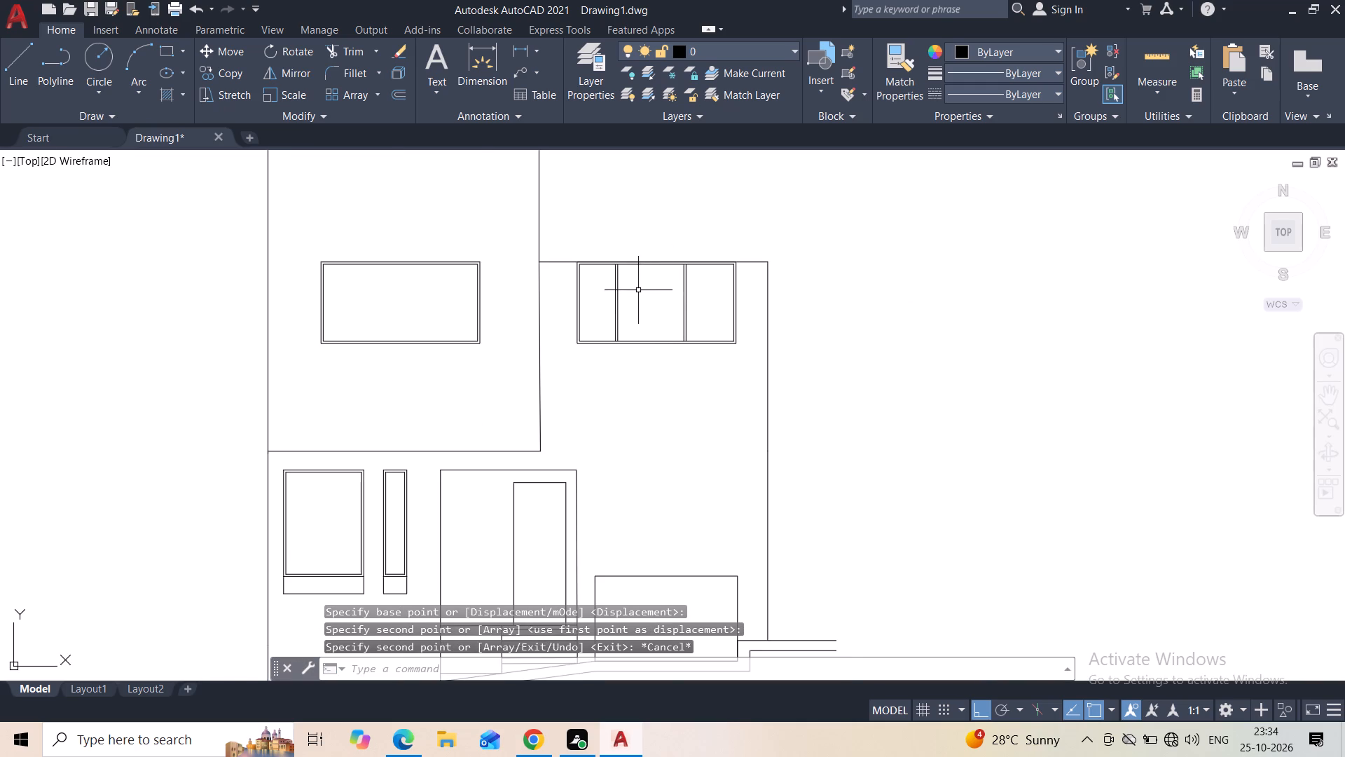
scroll(635, 290, up, 2)
click(600, 279)
click(563, 292)
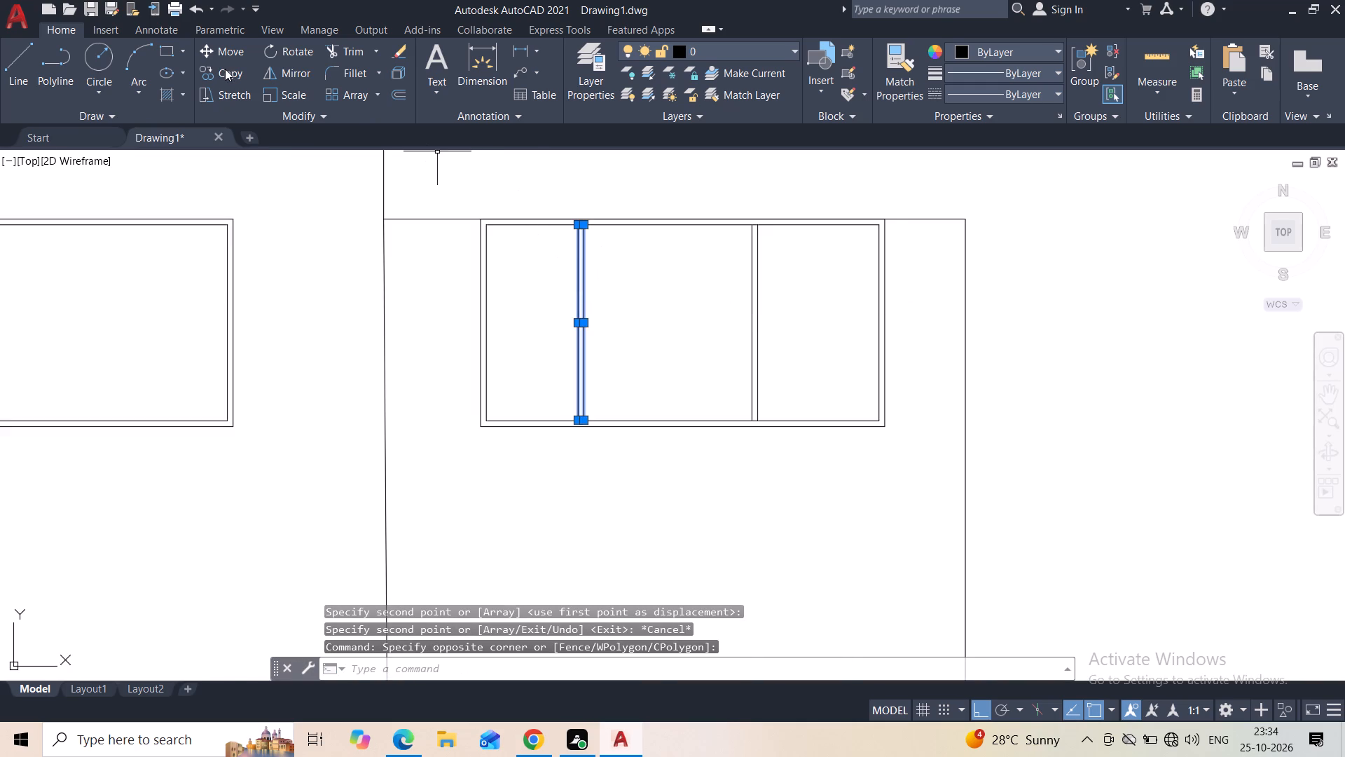
click(236, 53)
scroll(599, 244, up, 2)
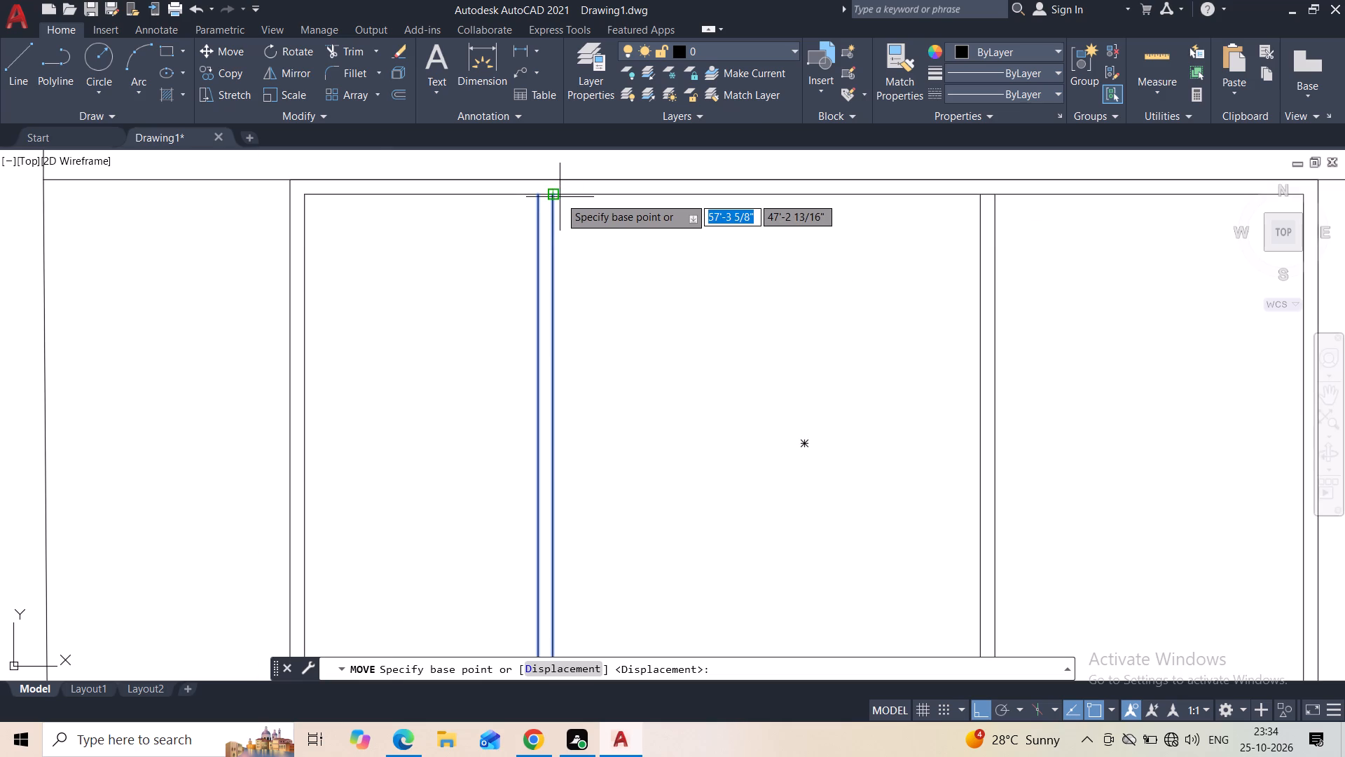
click(556, 197)
click(583, 196)
key(Escape)
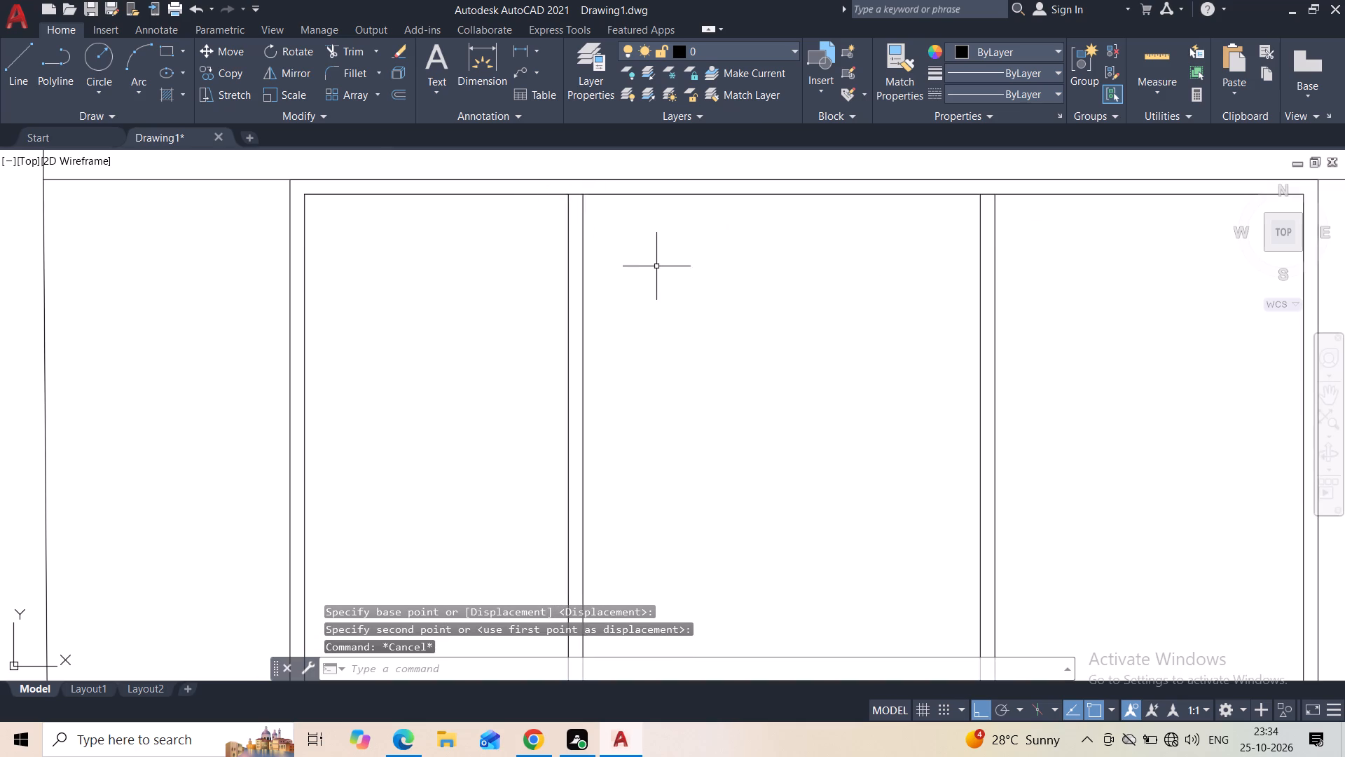
Draw horizontal lines across the shorter outline's window: outer pane about one-third down, middle pane about three-fifths down.
scroll(656, 268, down, 2)
middle_drag(689, 308, 581, 308)
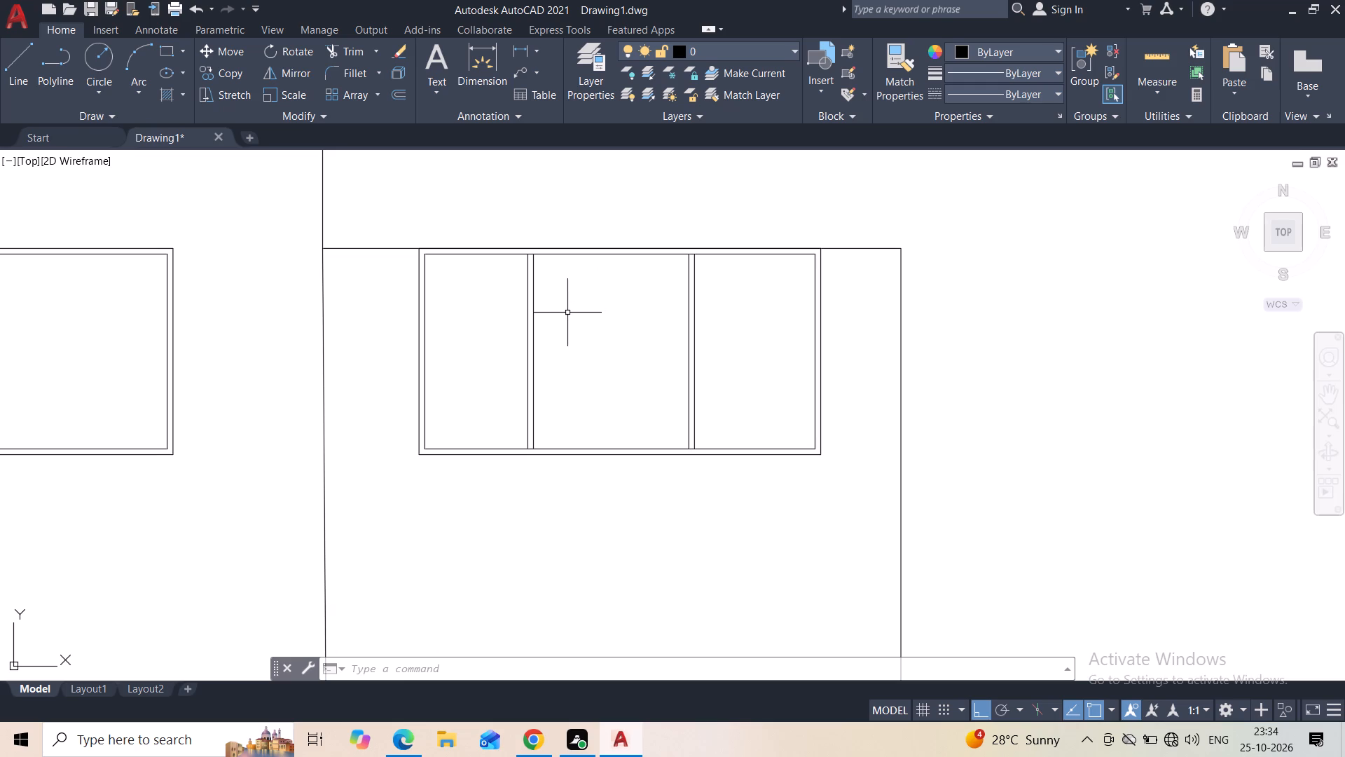
click(26, 73)
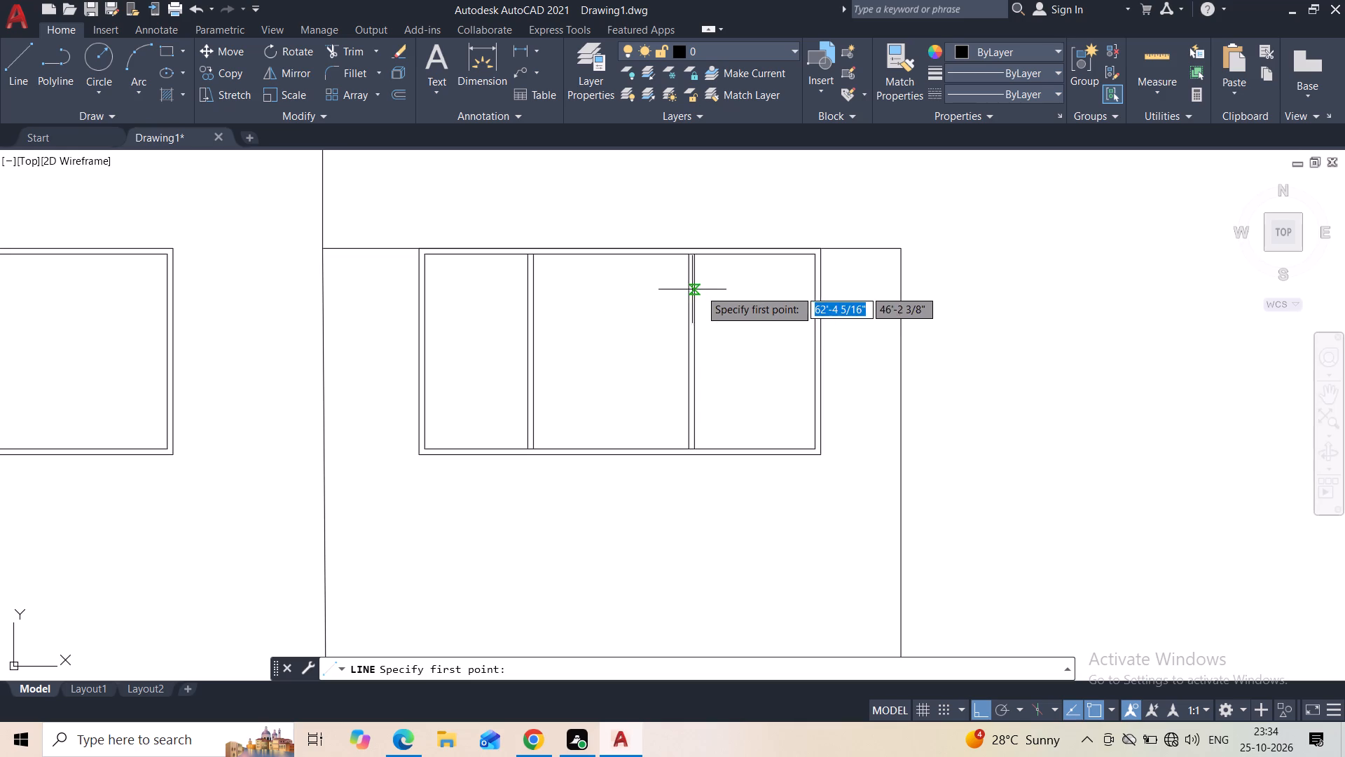
click(695, 322)
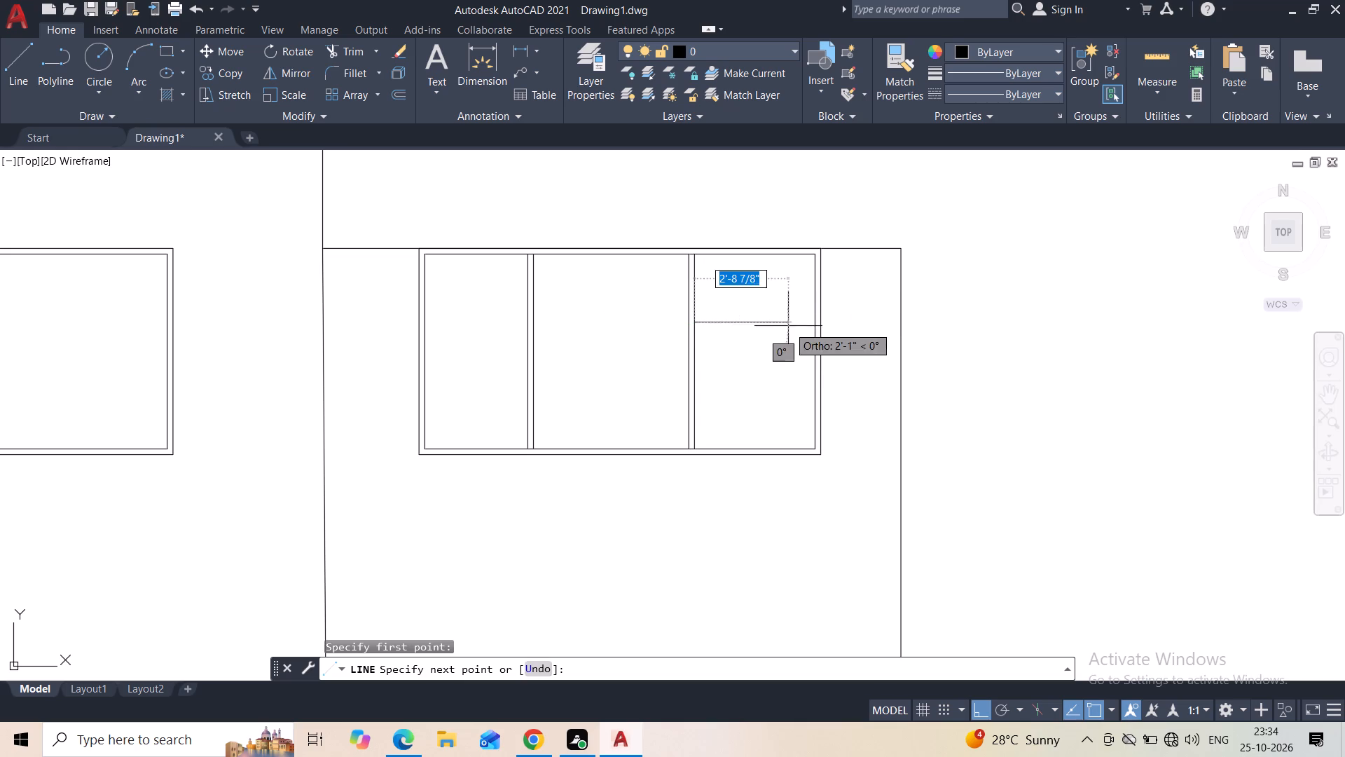
click(820, 320)
key(Escape)
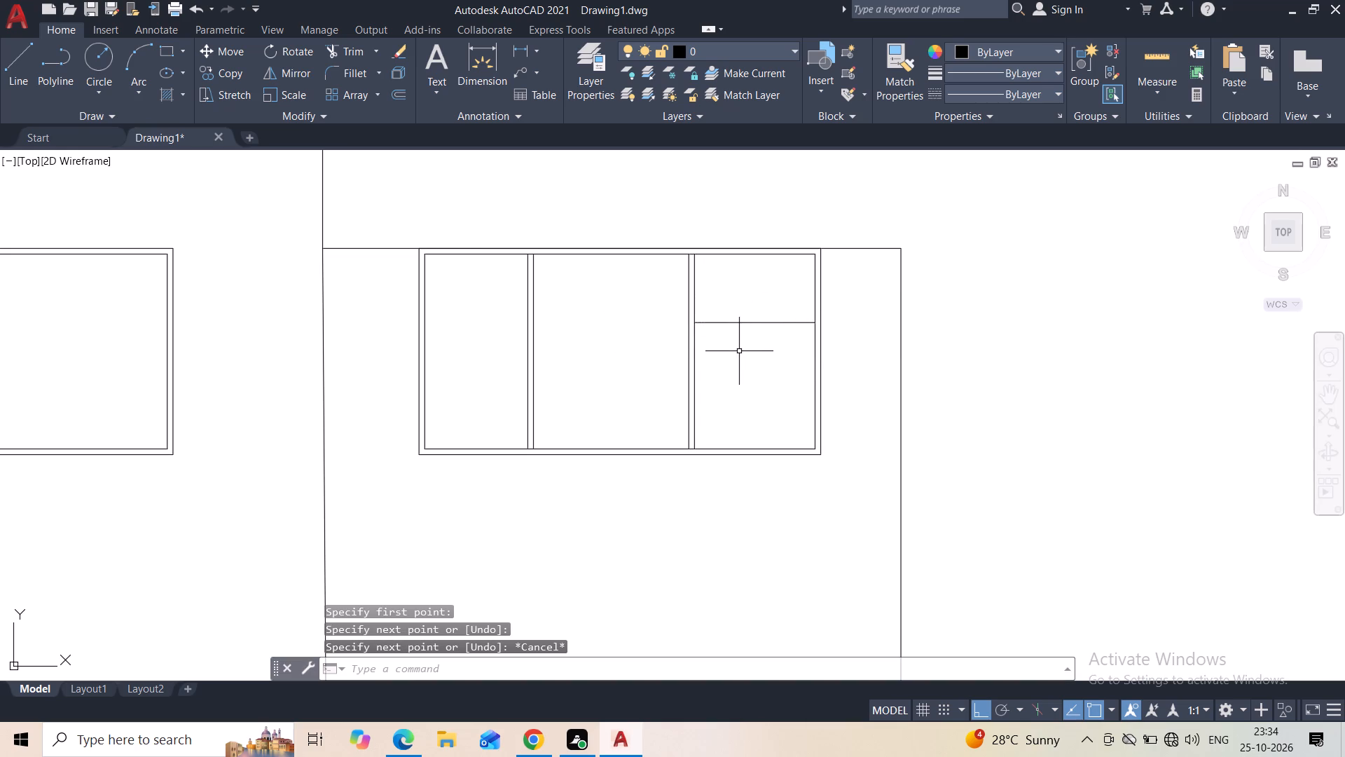
key(space)
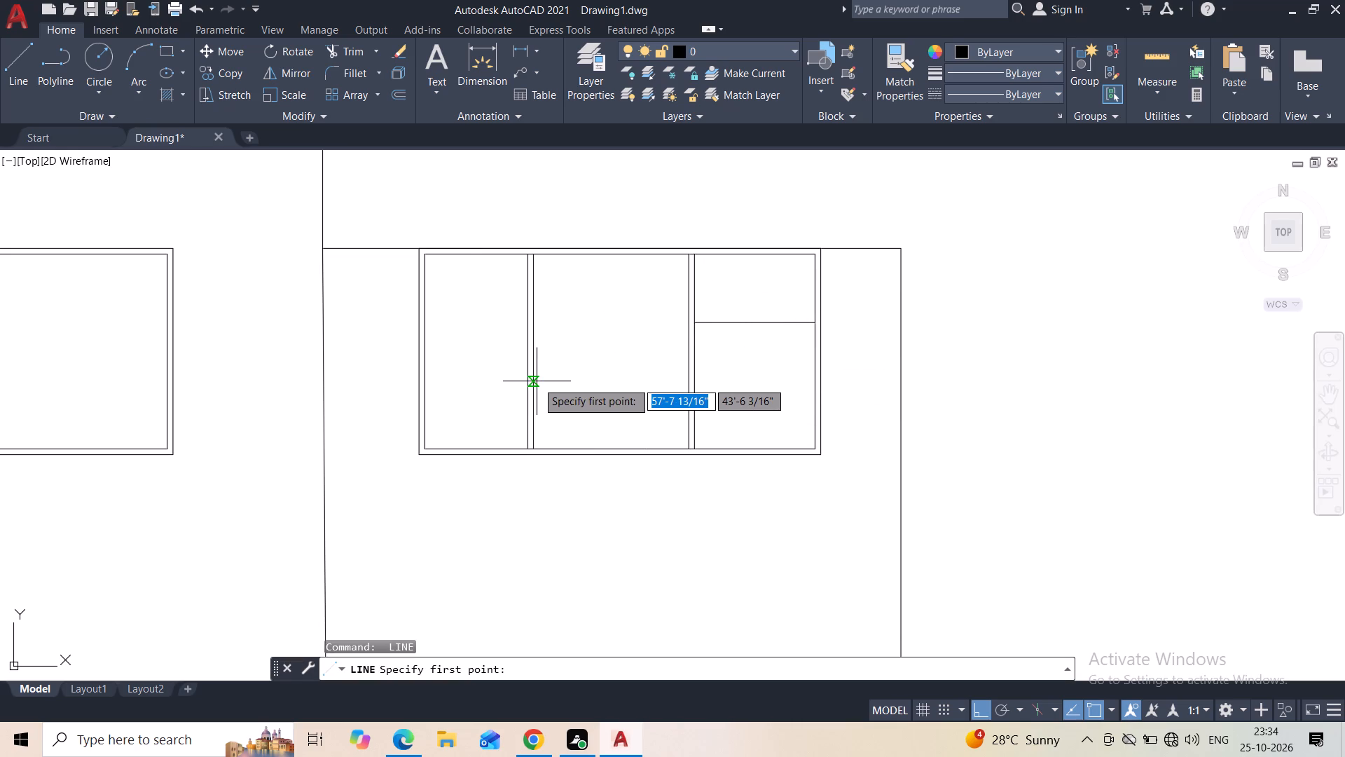
click(537, 375)
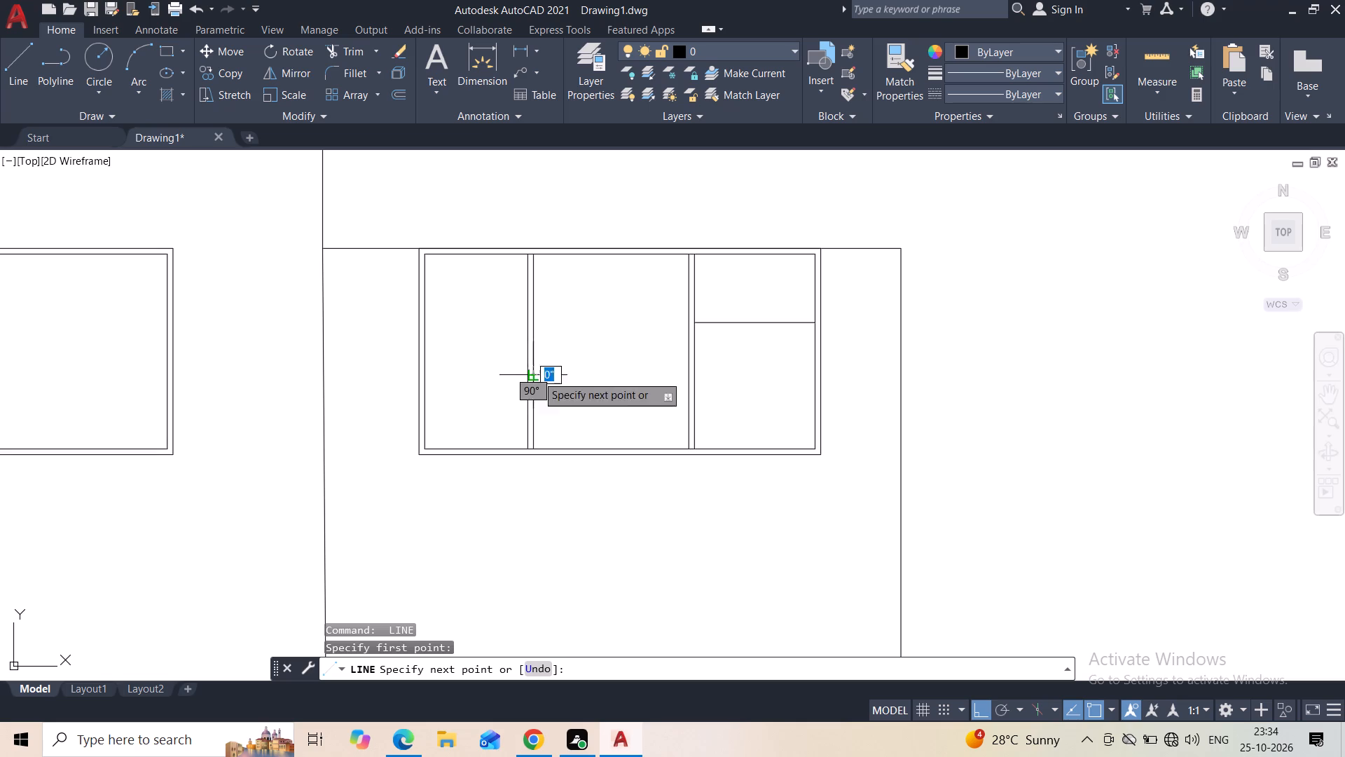
click(687, 381)
key(Escape)
Offset the horizontal lines in the middle and outer panes 2" downward to form transoms.
click(642, 358)
click(612, 397)
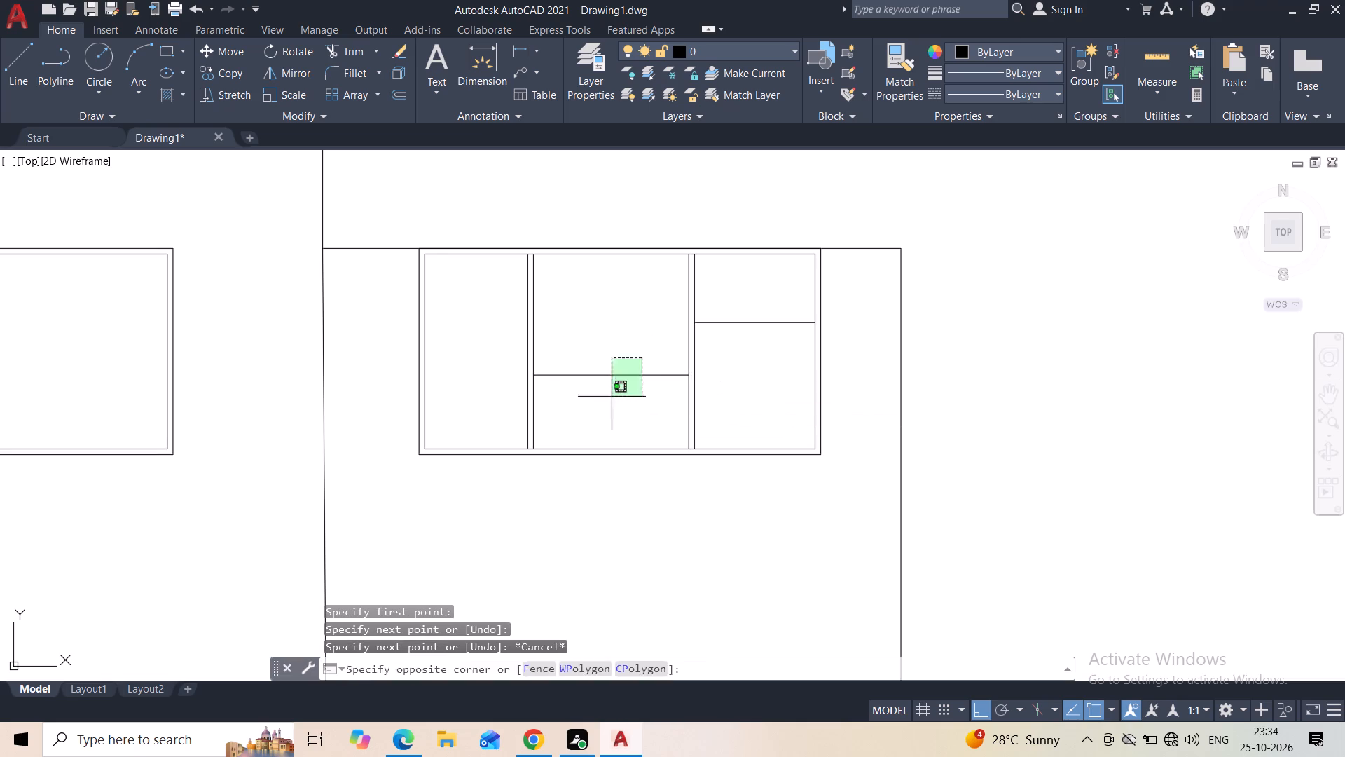
click(400, 88)
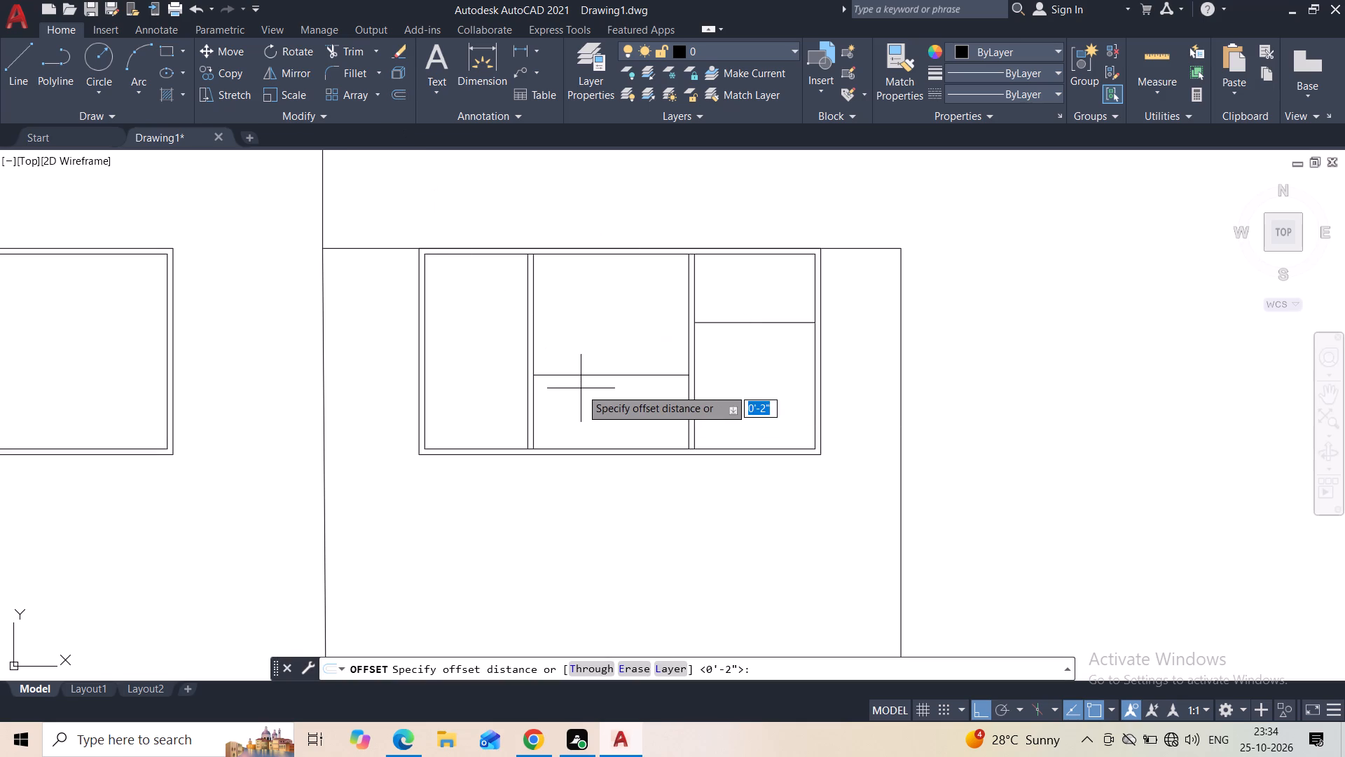
text(2")
key(Return)
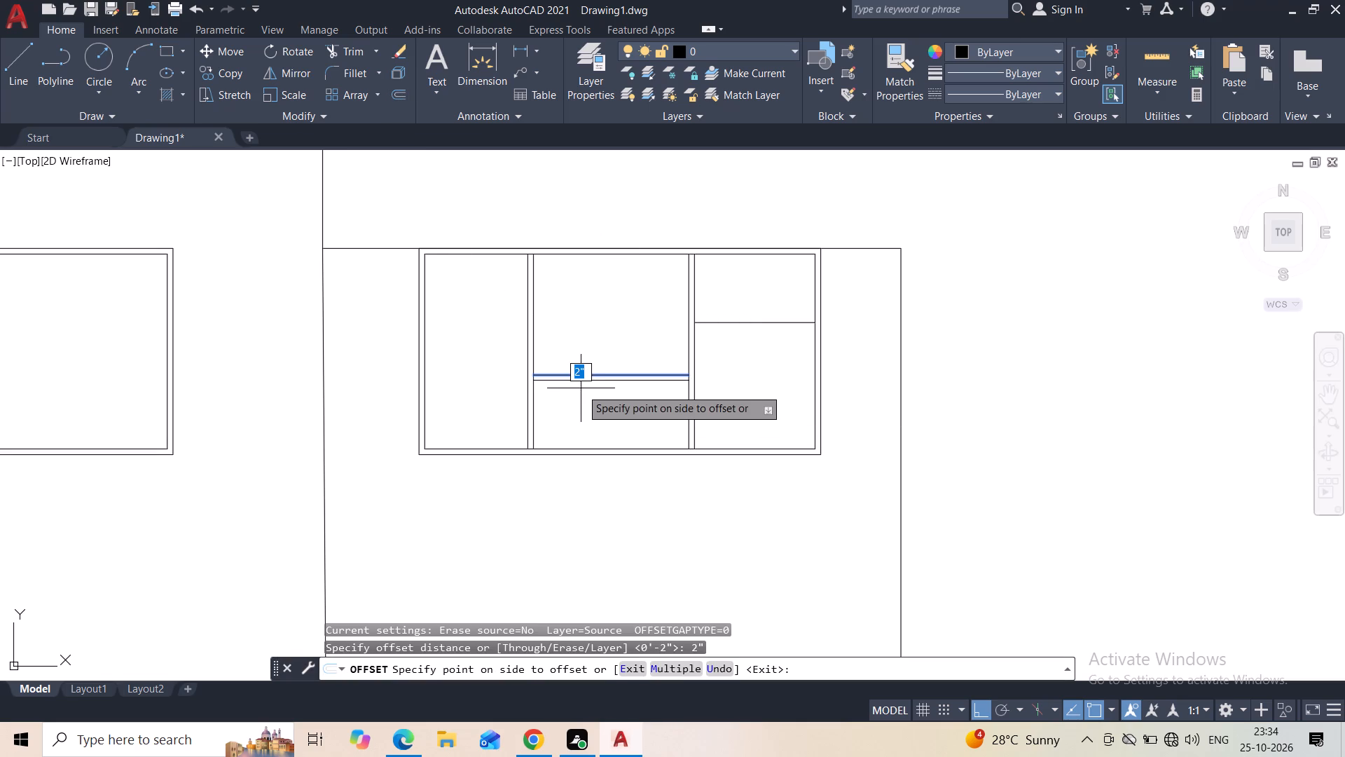
click(580, 411)
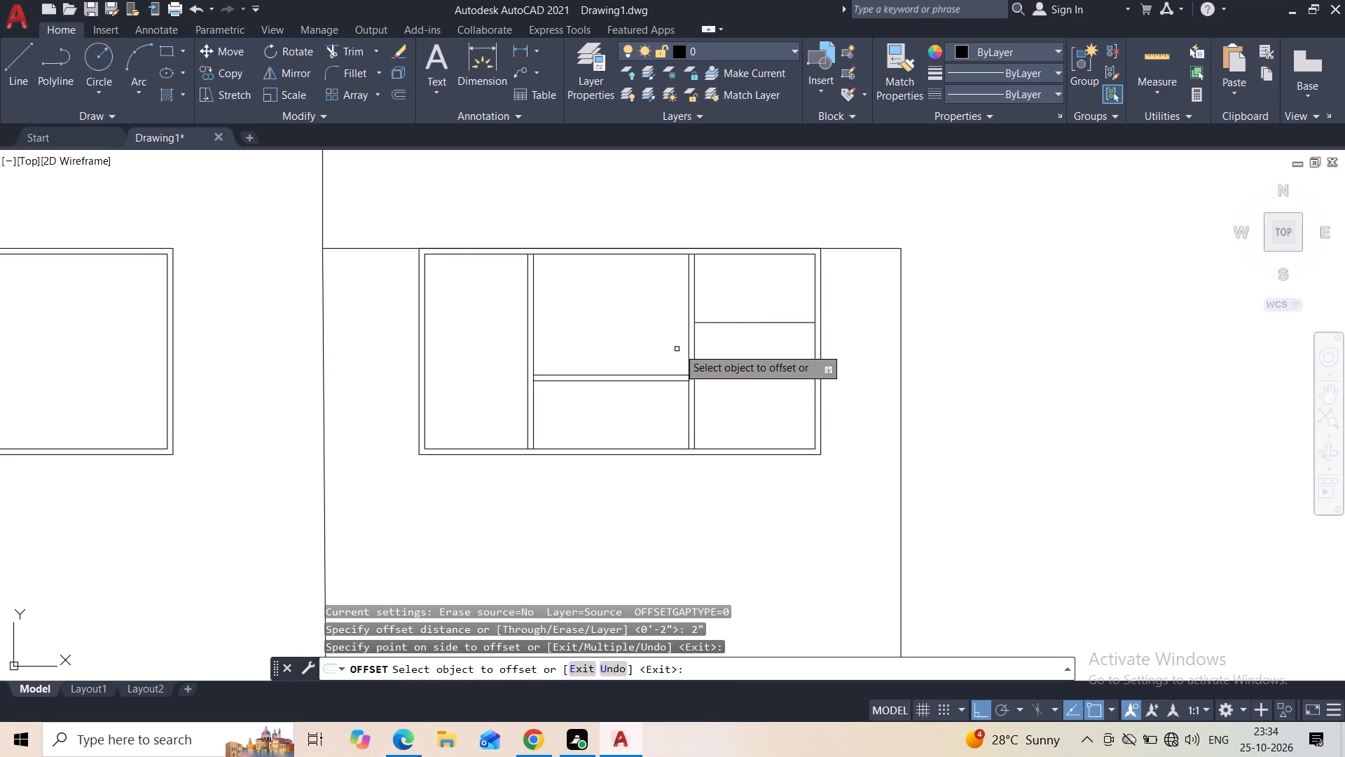
click(706, 323)
click(708, 340)
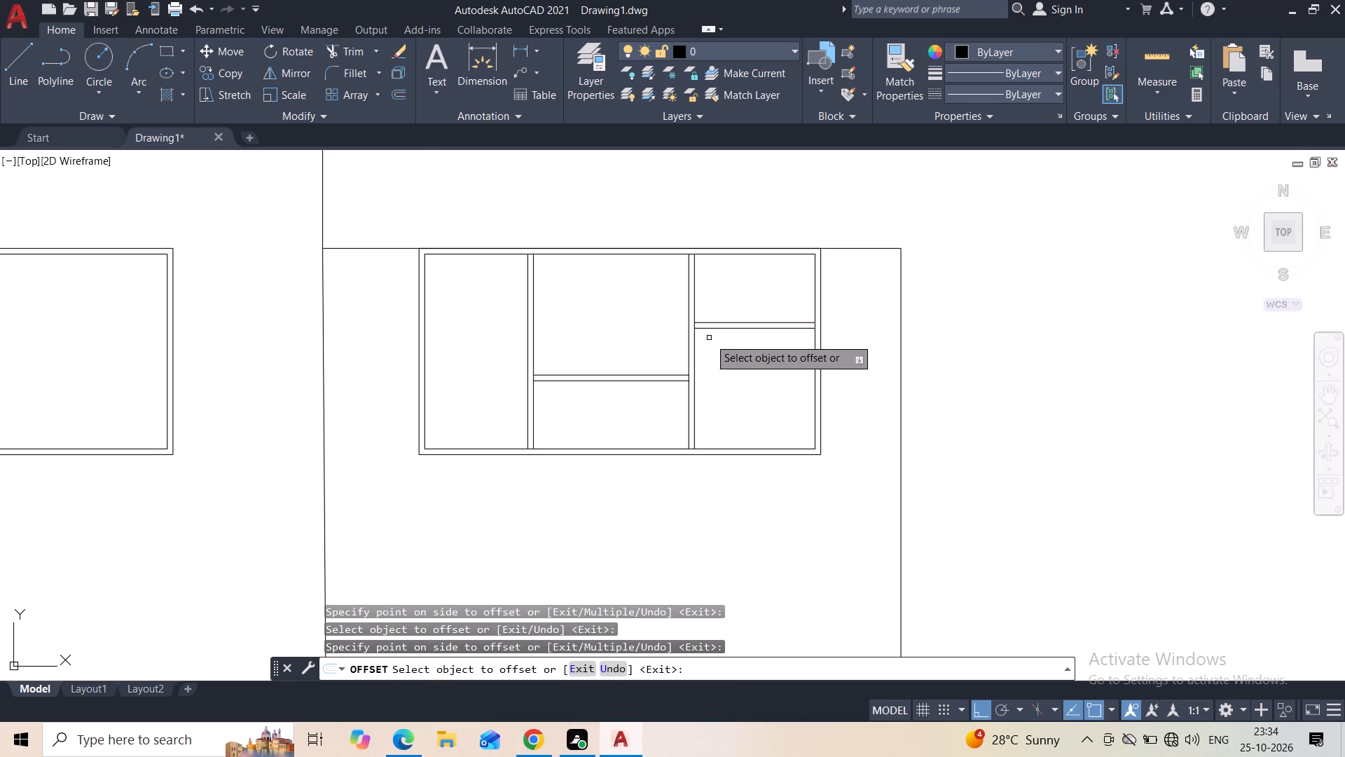
key(Escape)
Draw a three-sided outline about 5' wide and 1'-8" high rising from the inner frame's base in the taller outline's window.
scroll(596, 361, down, 1)
middle_drag(591, 347, 646, 294)
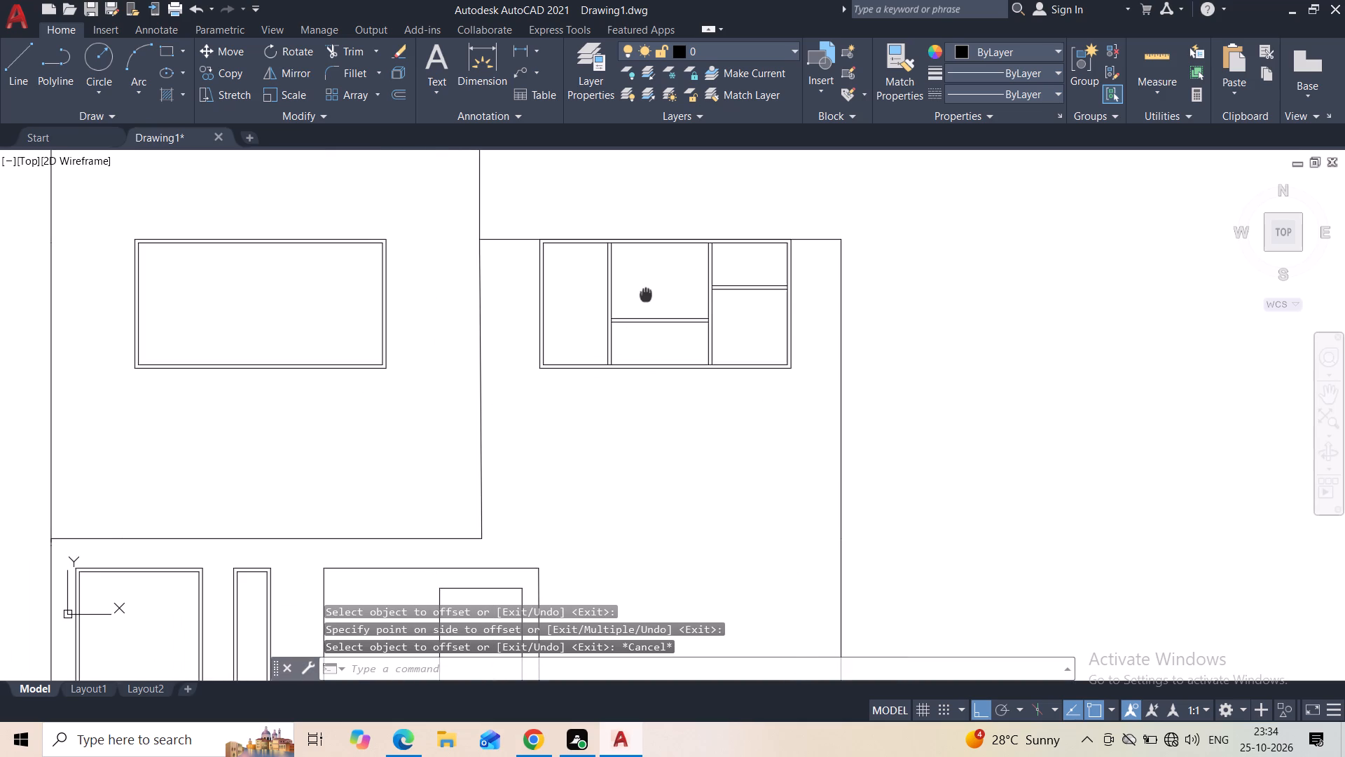
middle_drag(646, 294, 680, 295)
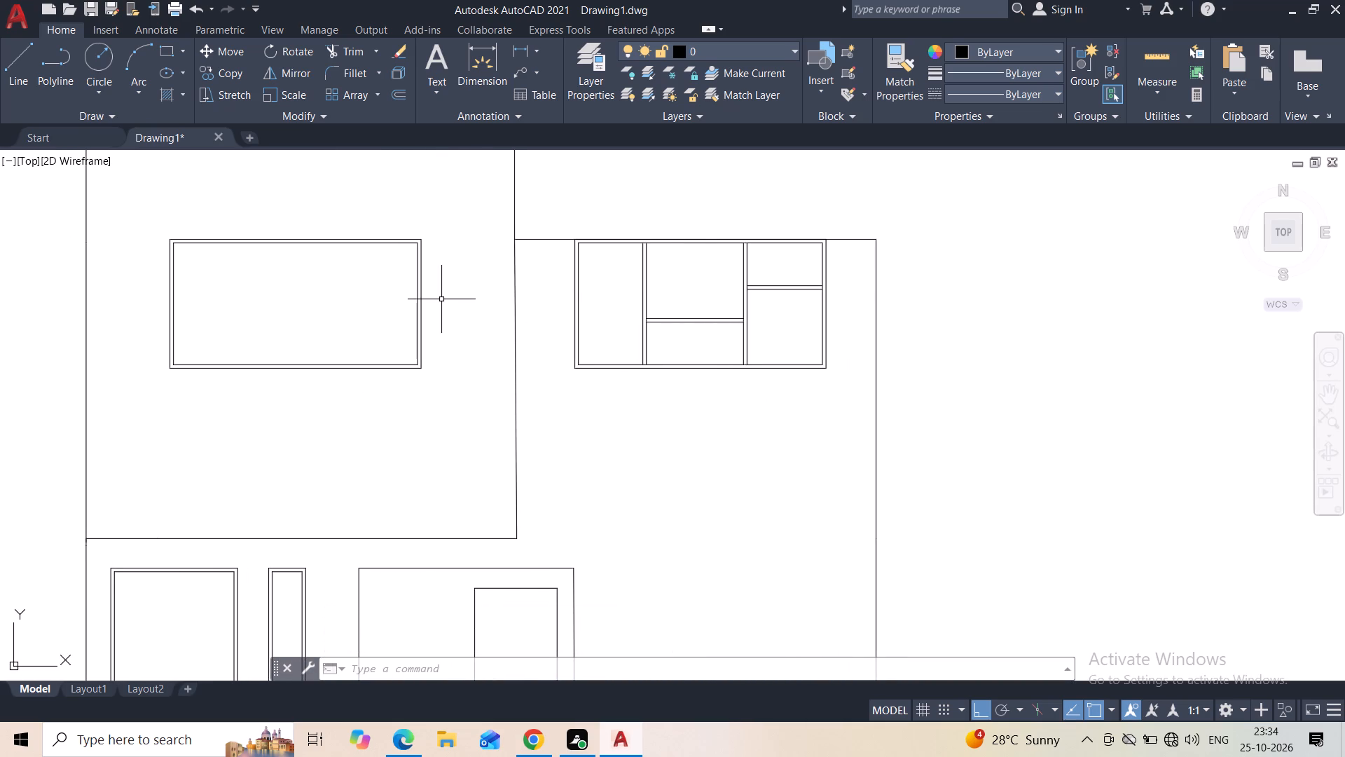
middle_drag(301, 305, 328, 305)
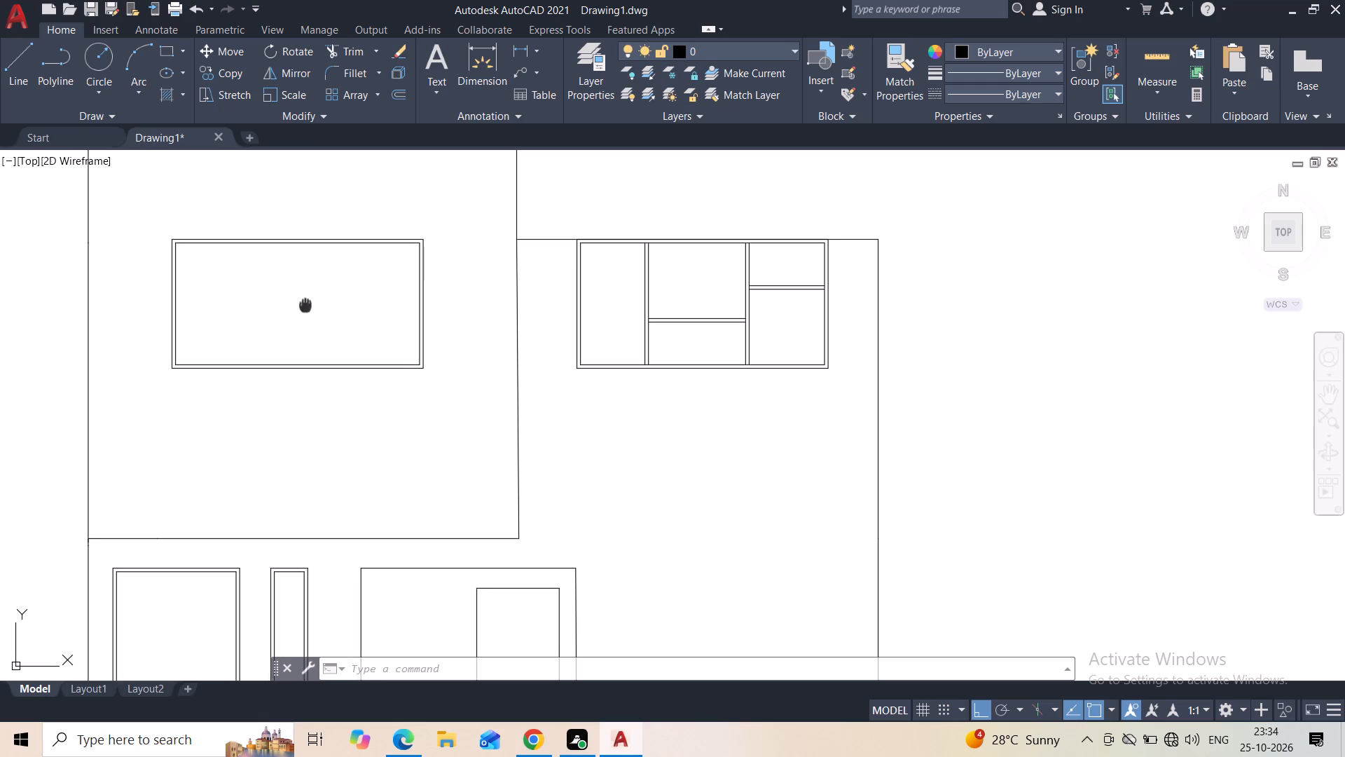
middle_drag(328, 305, 398, 309)
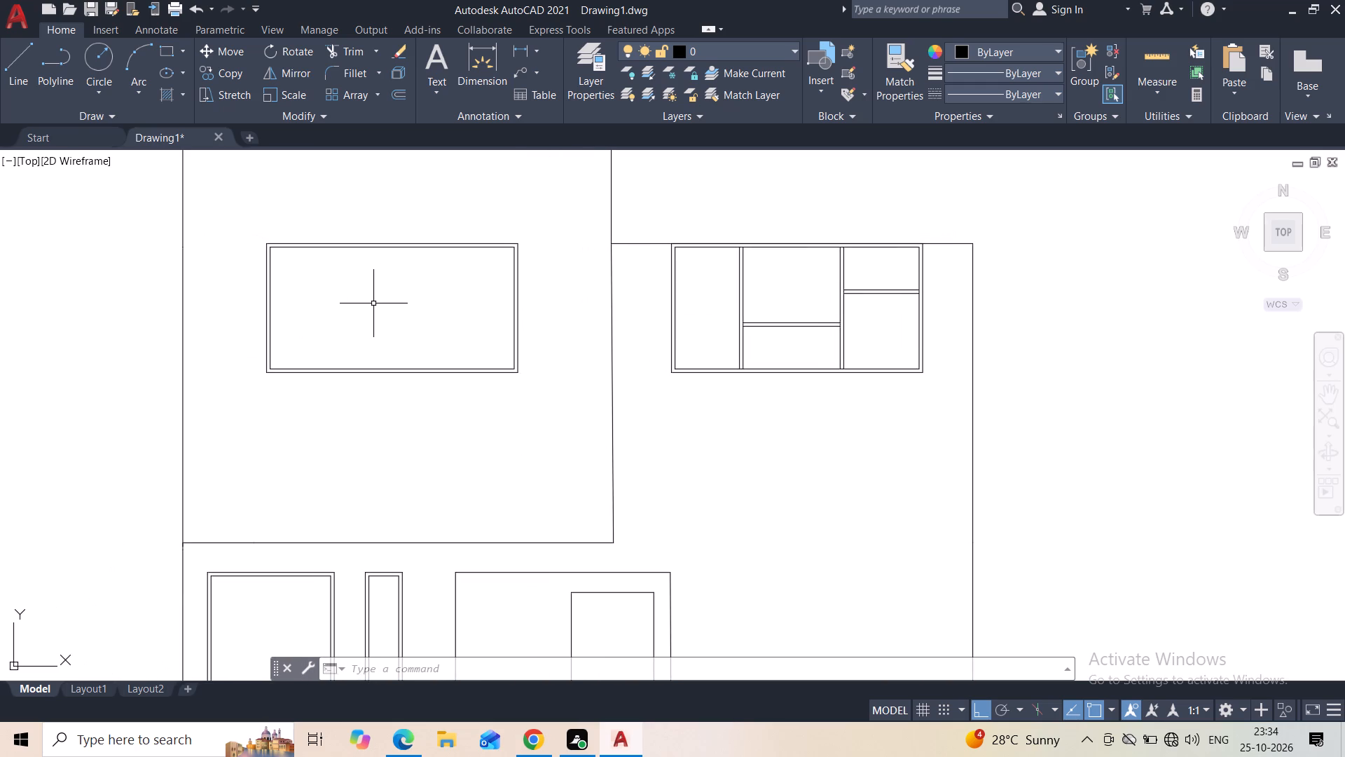
click(13, 74)
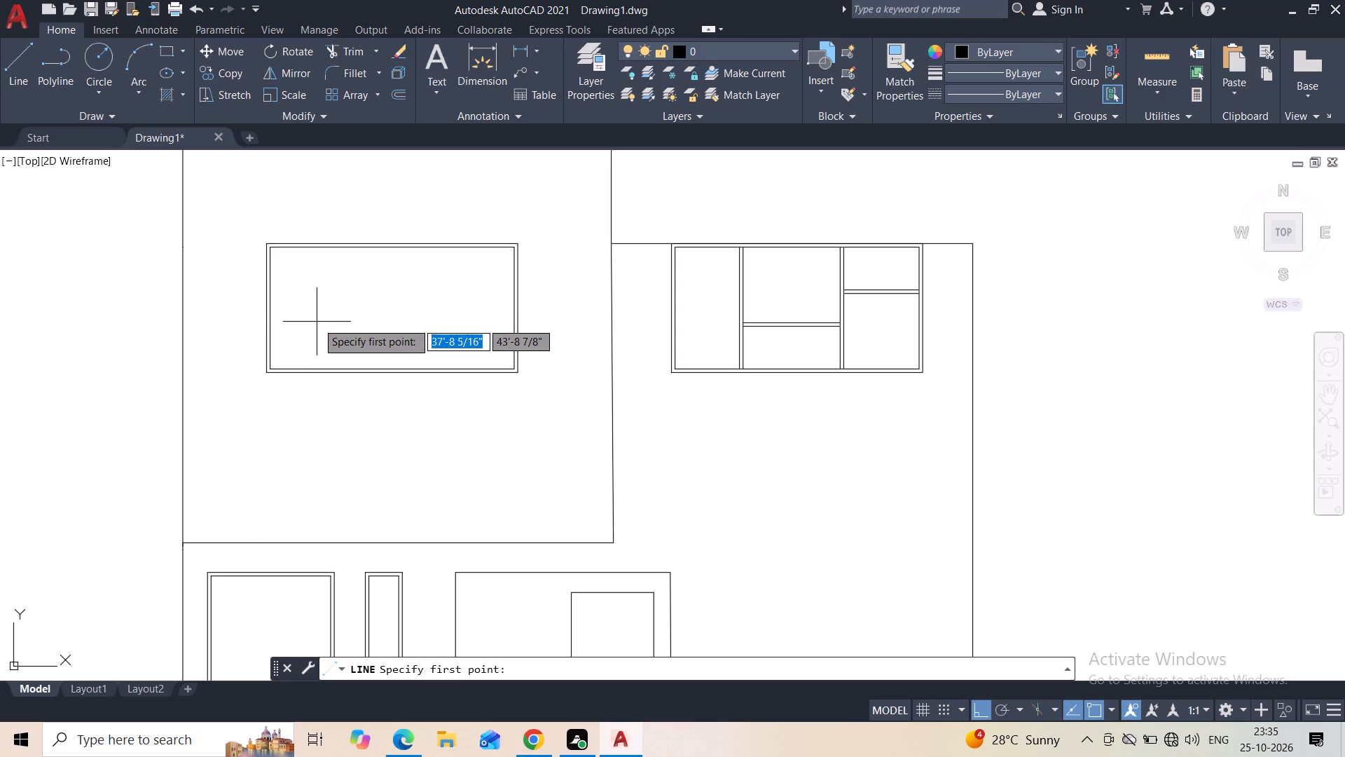
click(306, 364)
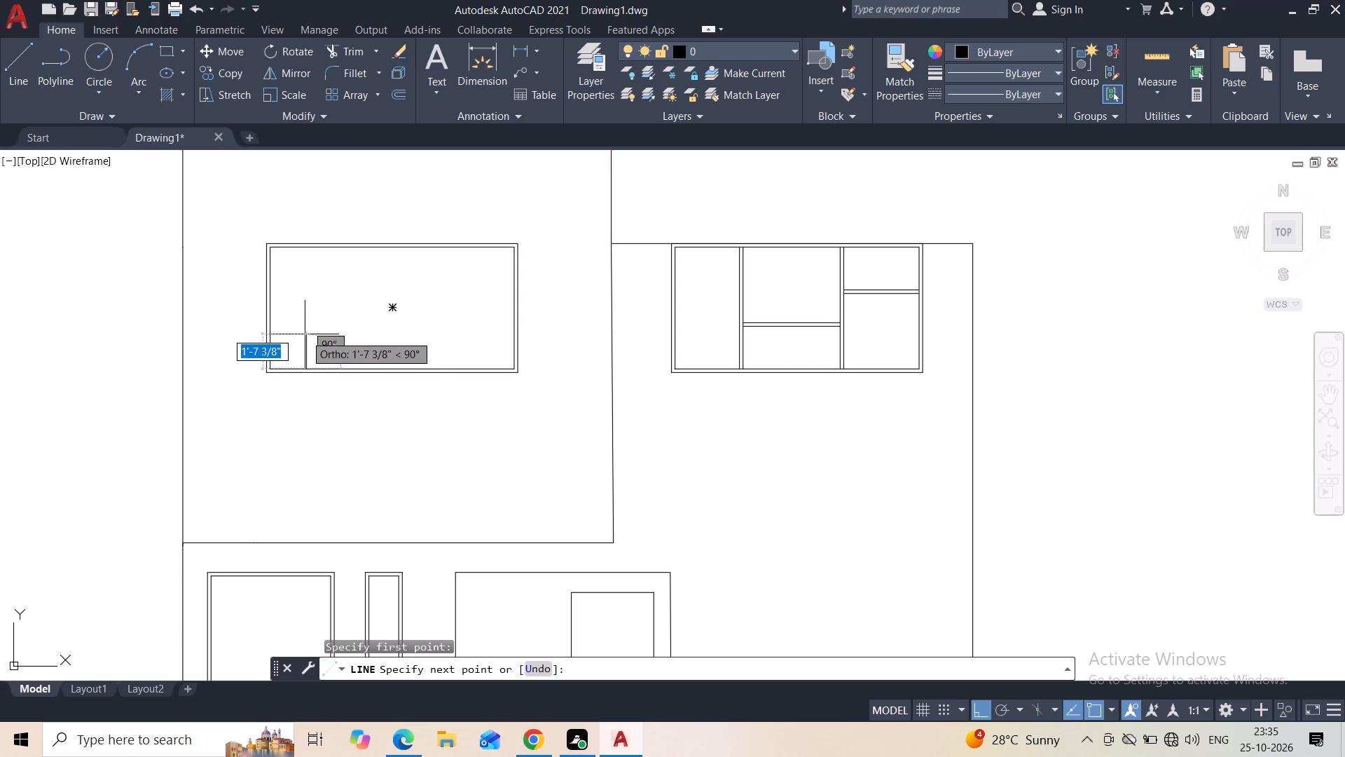
click(302, 332)
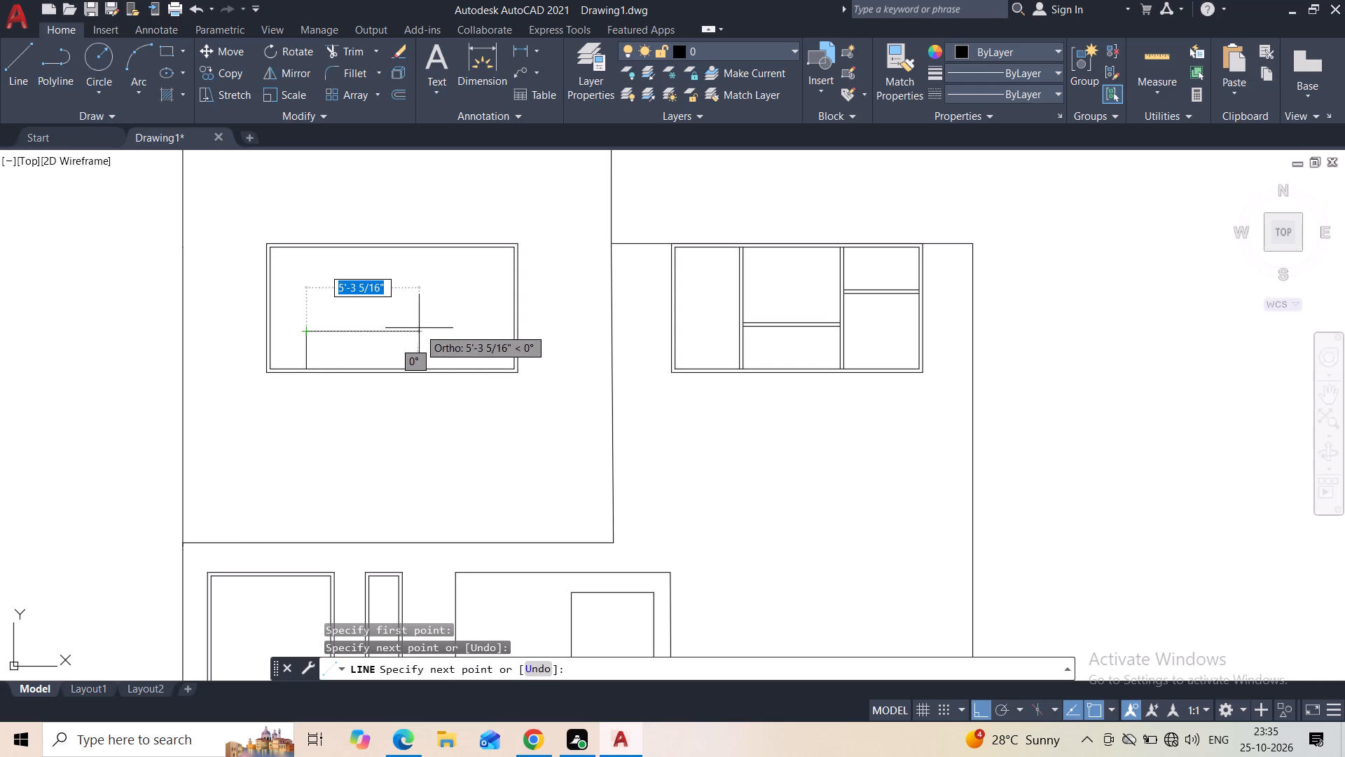
click(416, 328)
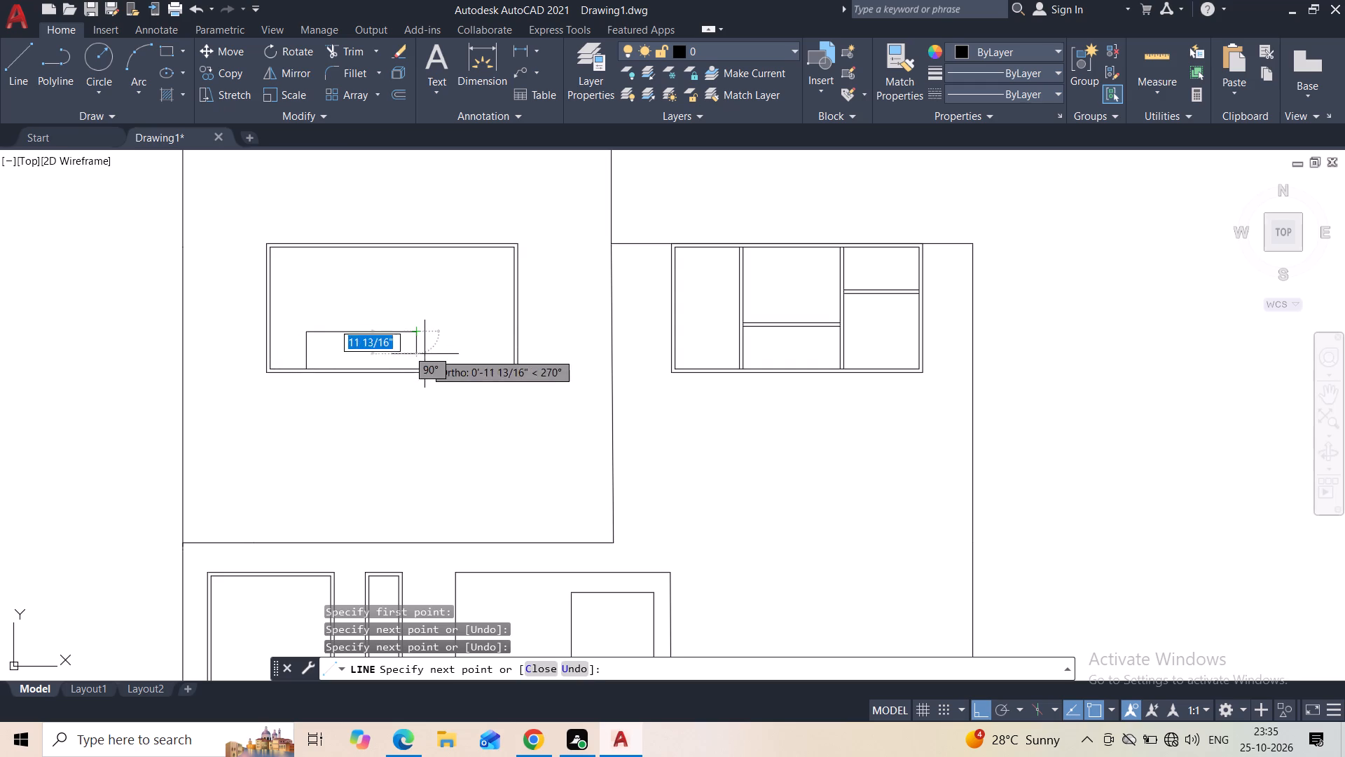
click(422, 362)
key(Escape)
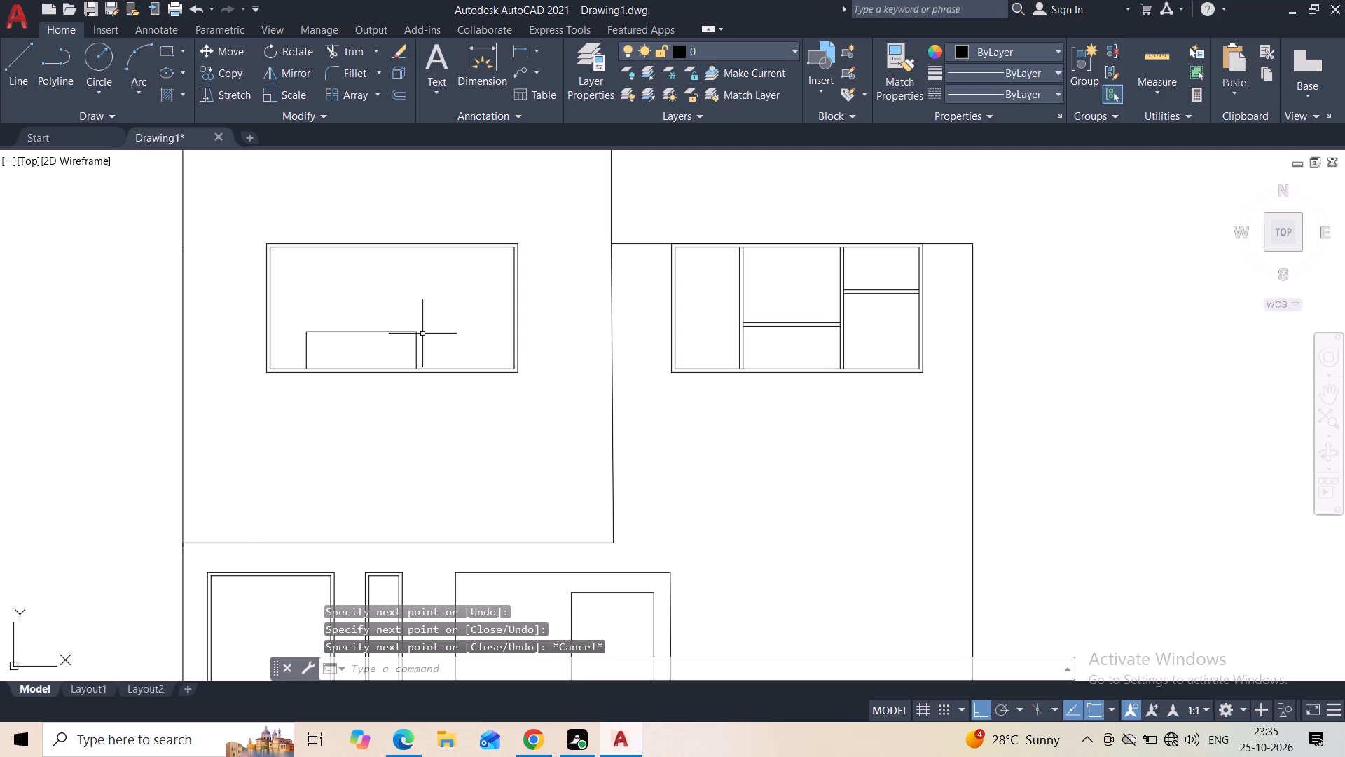
Draw a horizontal line from the midpoint of the low outline's side to the window's inner frame, on the side nearer the shorter outline.
key(space)
click(419, 347)
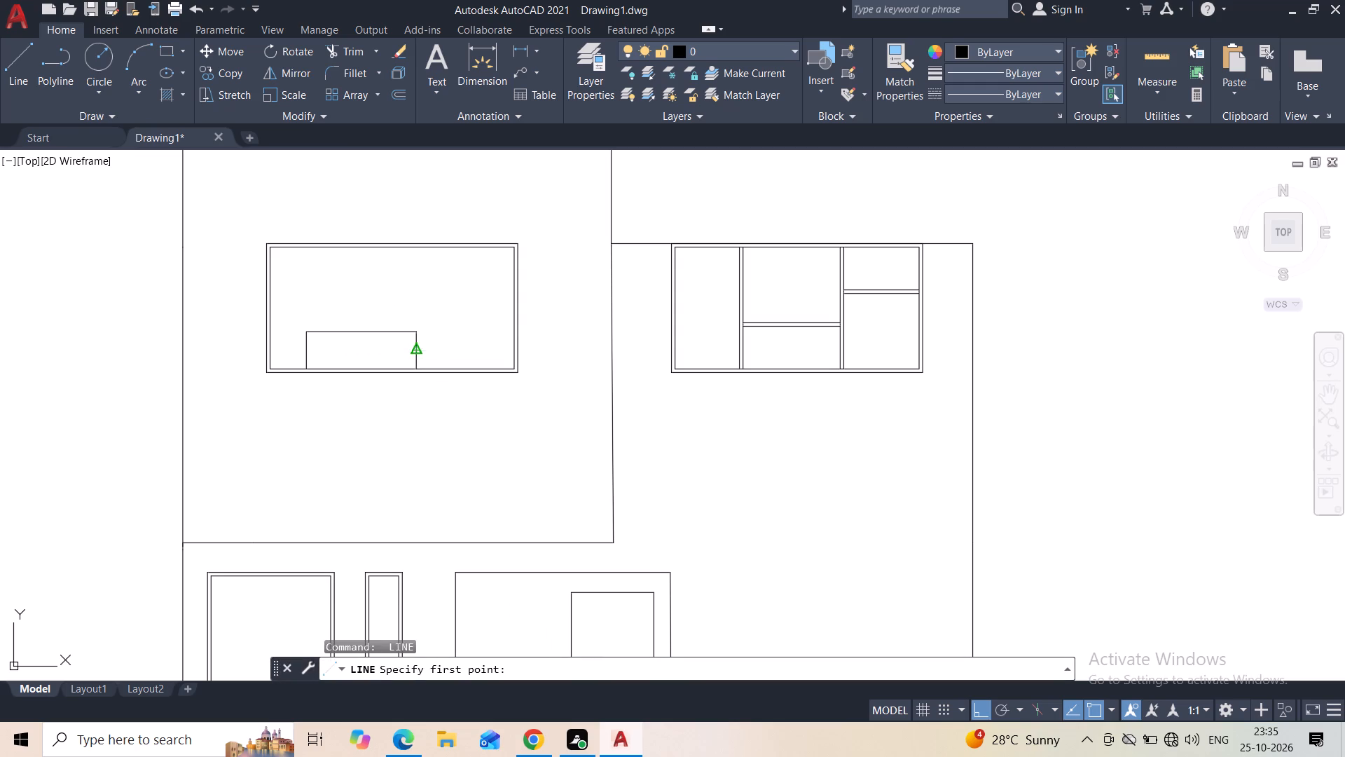
click(509, 350)
key(Escape)
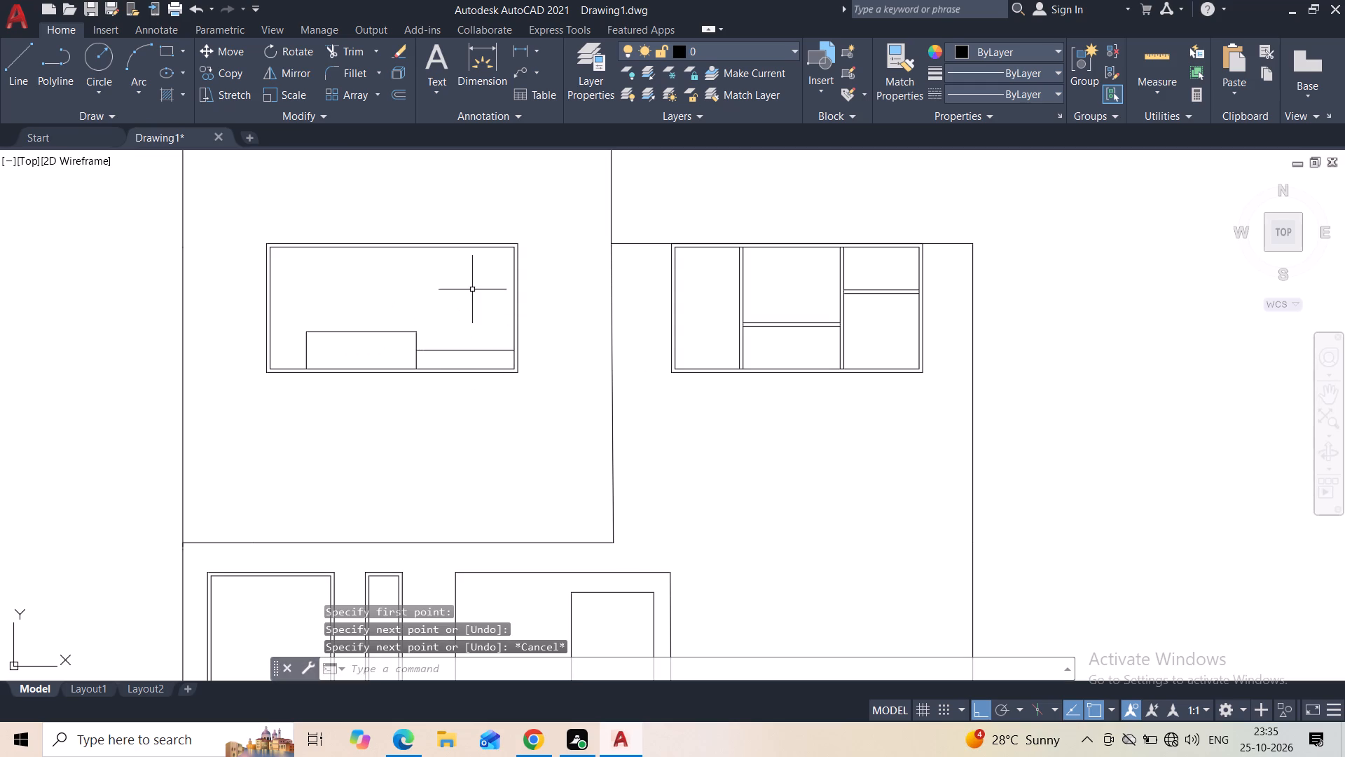
Draw a rectangle about 4'-7 1/2" by 3'-11" from the low outline's upper edge to the inner frame's upper edge.
scroll(401, 319, up, 1)
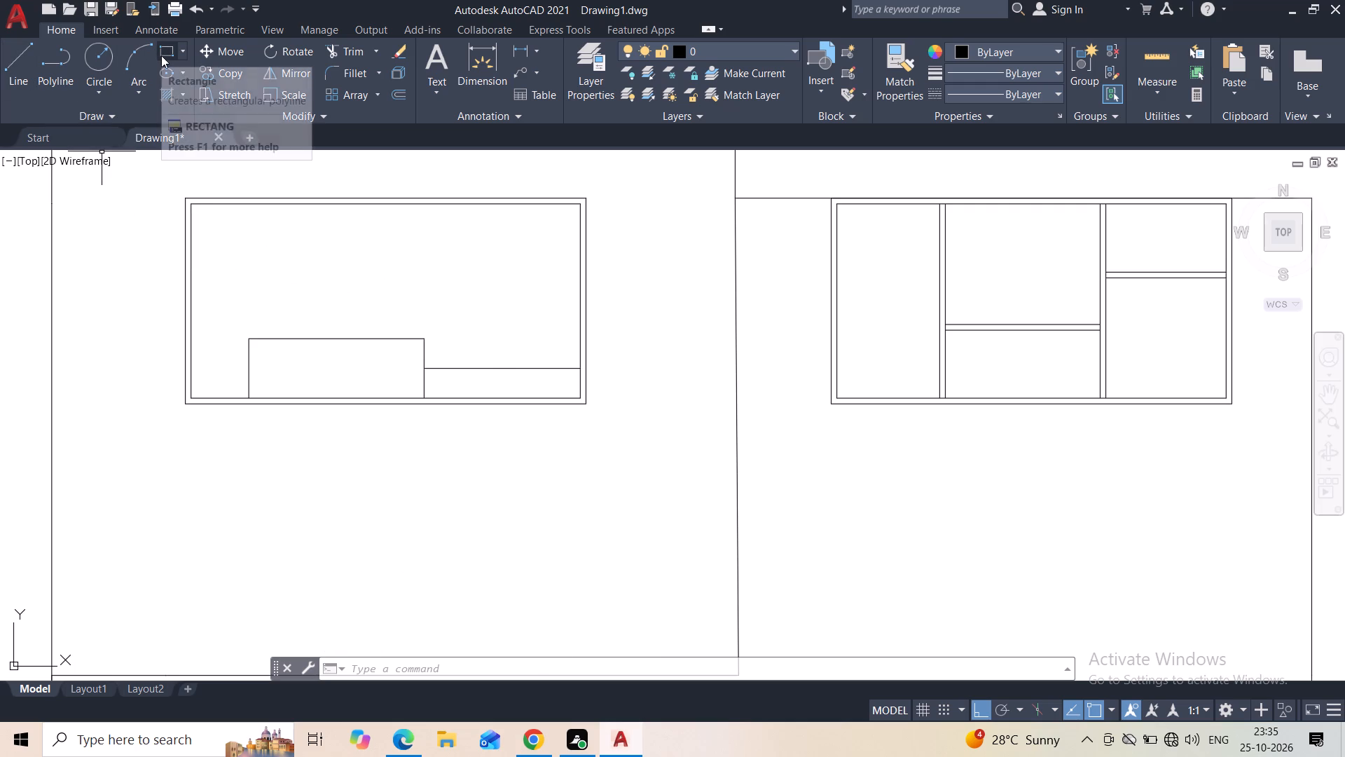
click(191, 247)
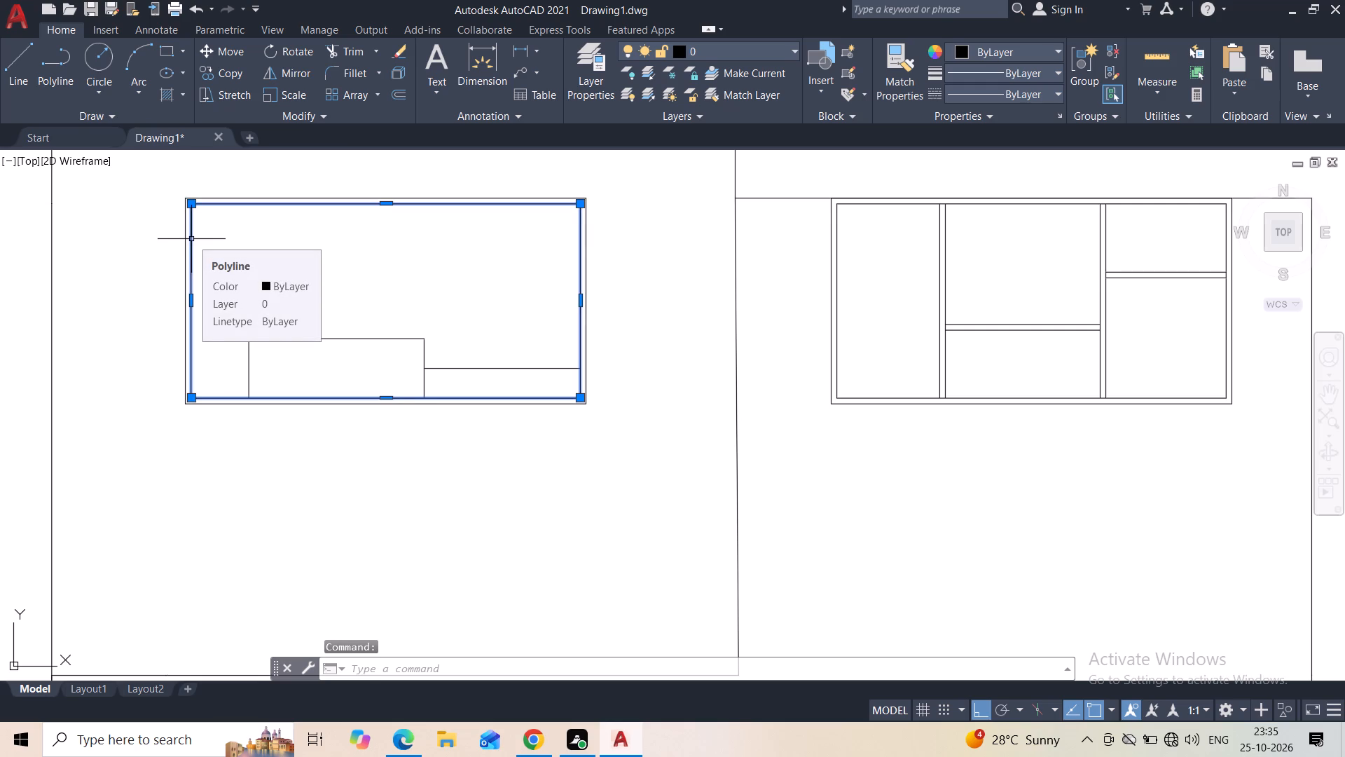
key(Escape)
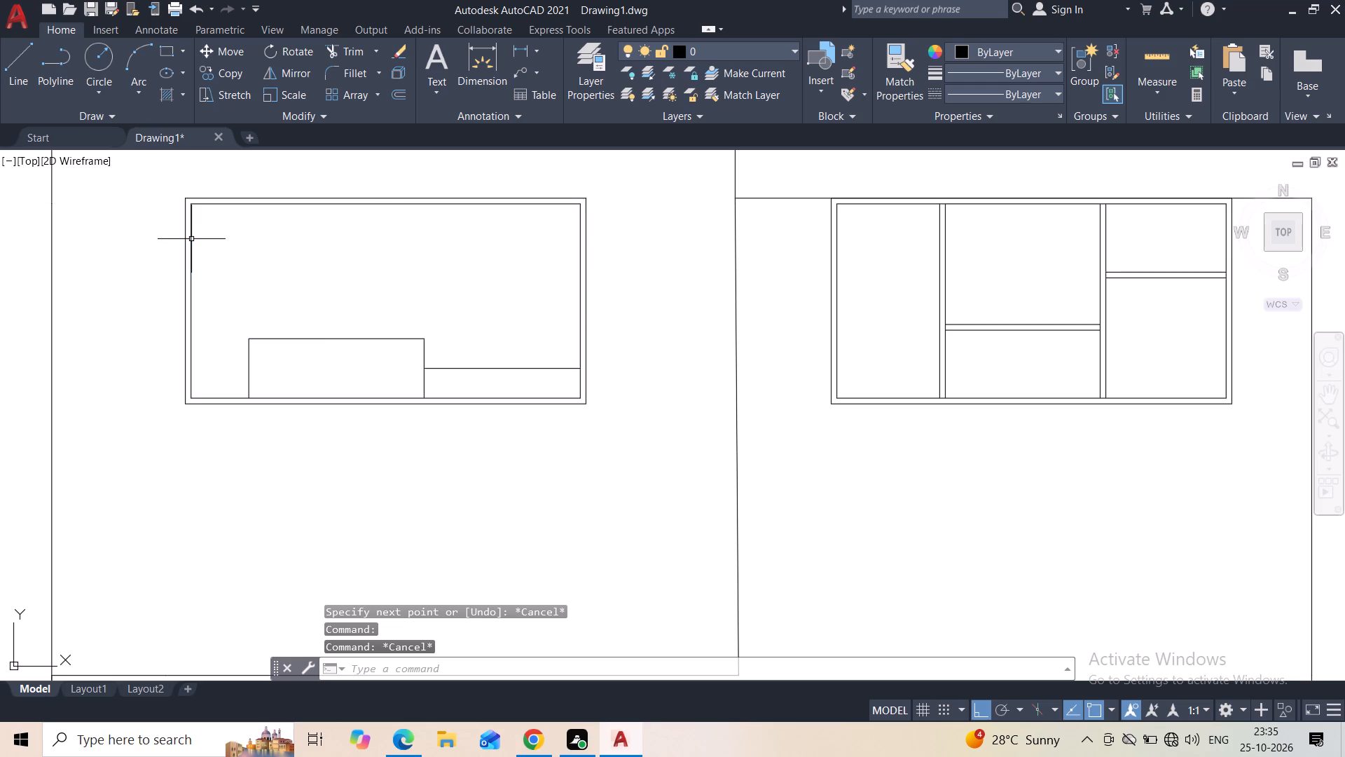
click(167, 52)
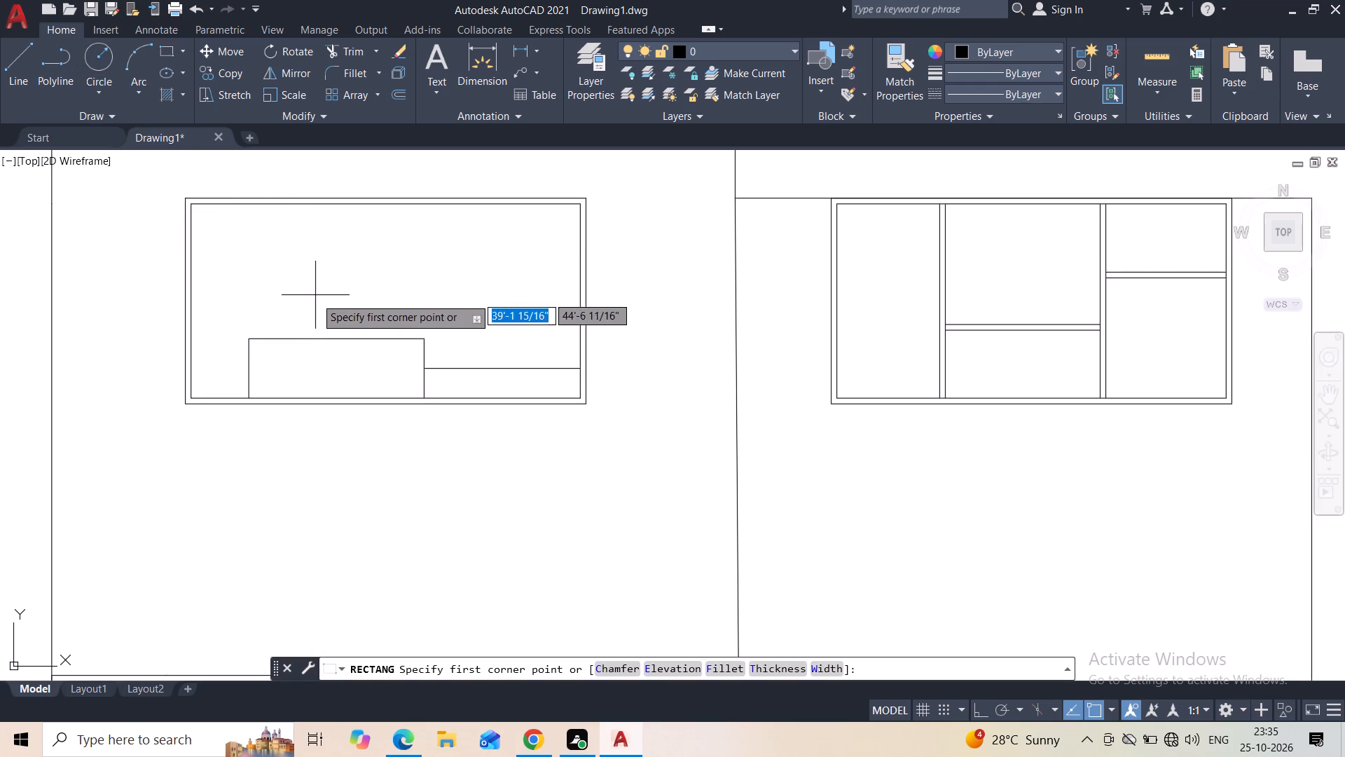
click(261, 338)
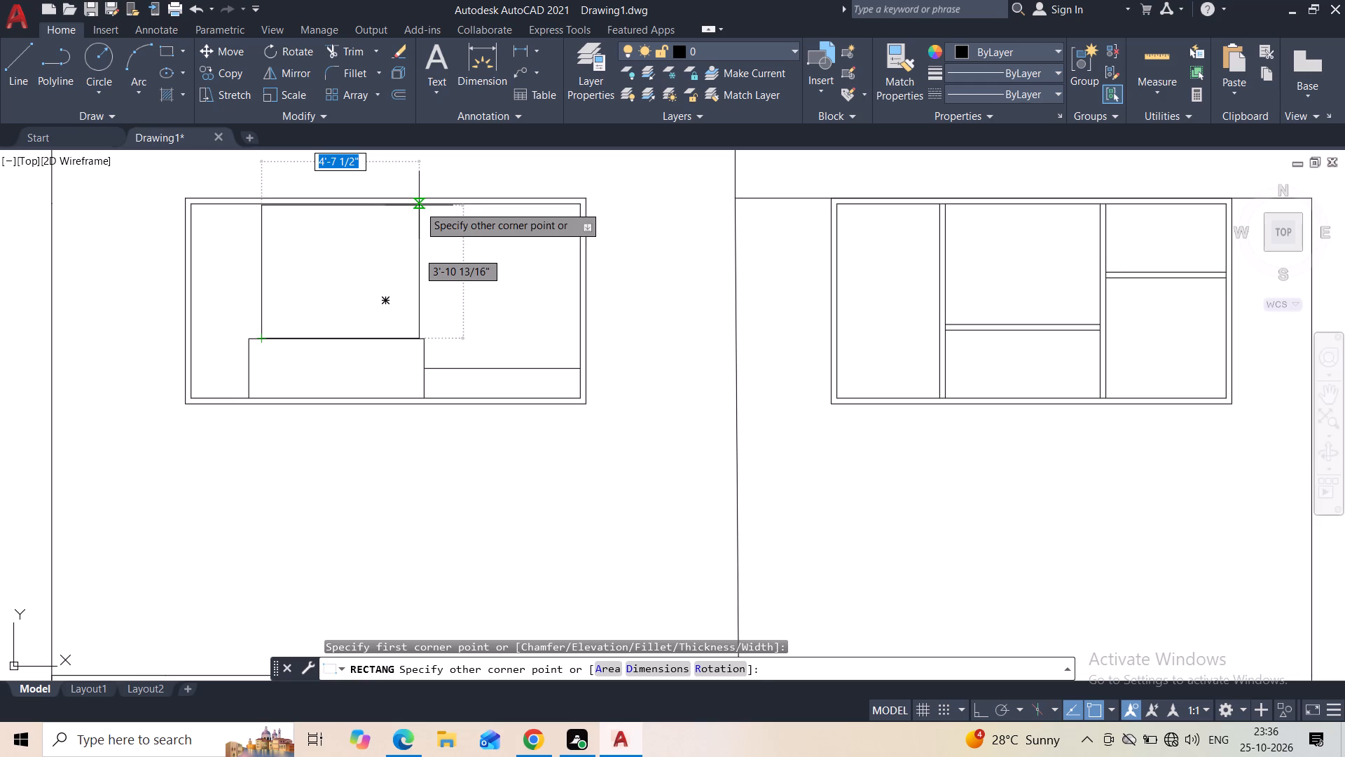
click(419, 205)
Stretch the rectangle's side nearer the shorter outline outward about 1 1/2" to align with the low outline's side.
scroll(413, 310, up, 2)
click(427, 332)
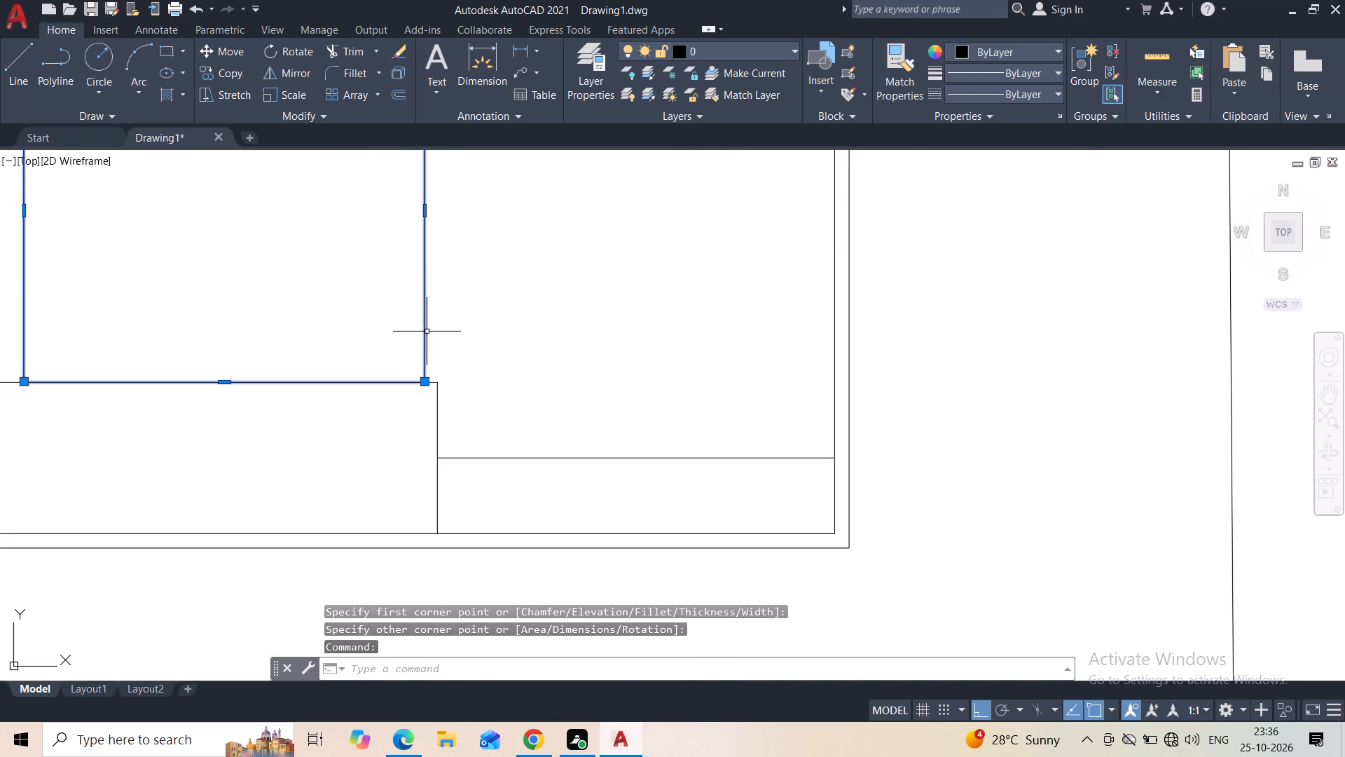
click(427, 209)
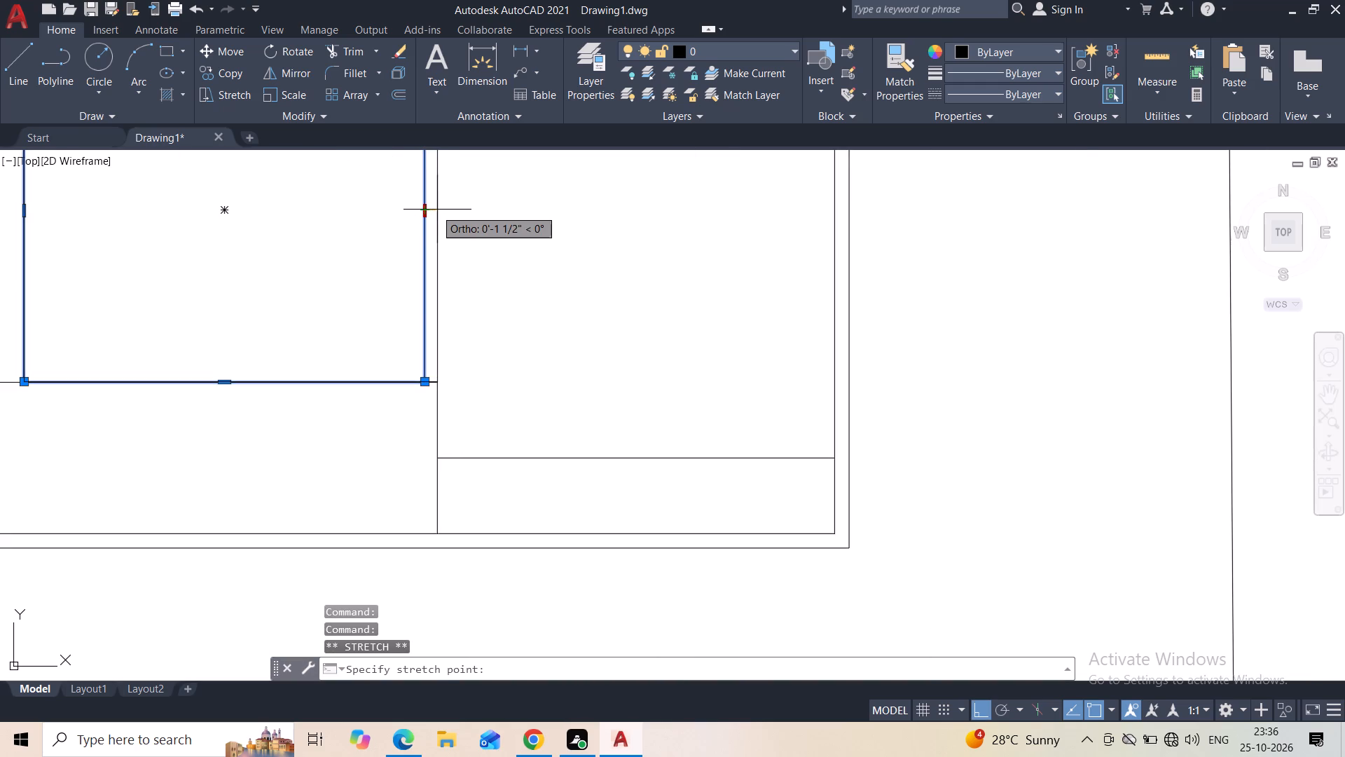
click(436, 211)
key(Escape)
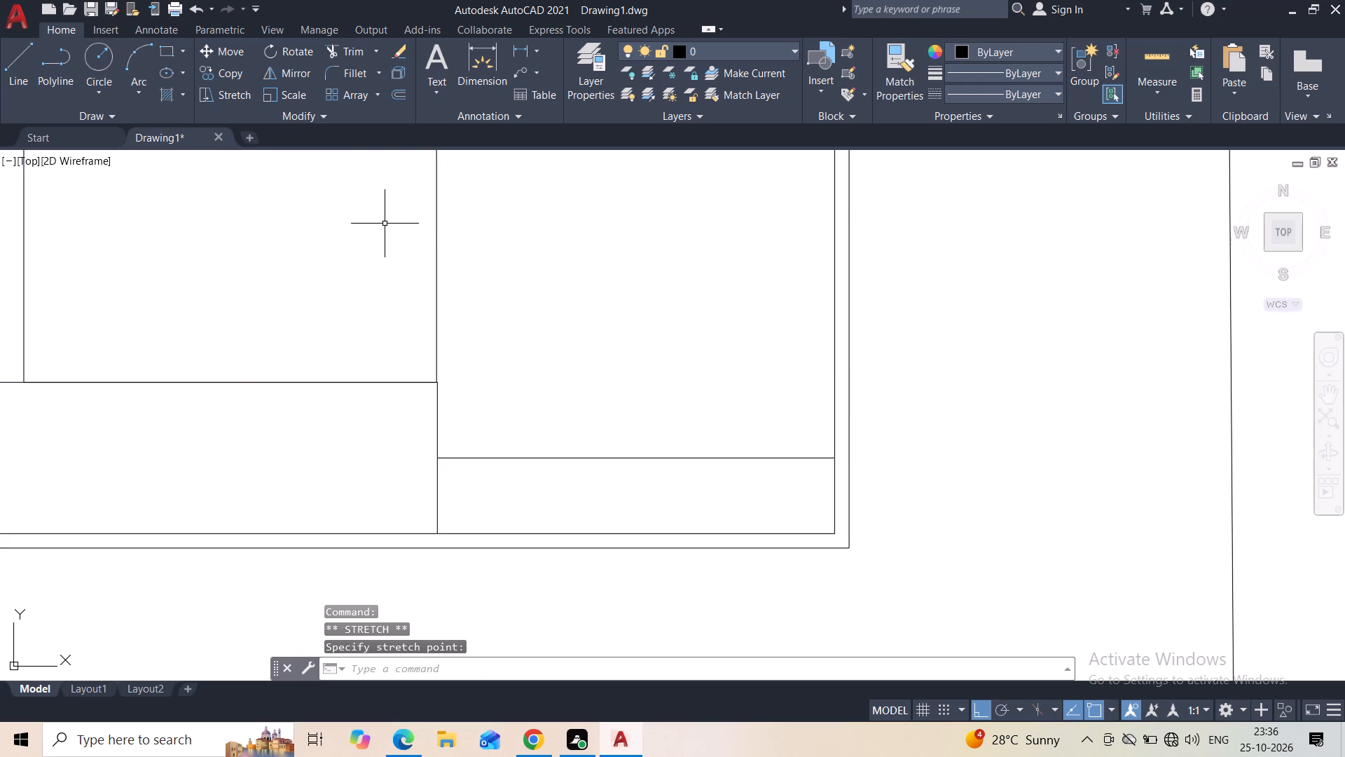
scroll(379, 225, down, 1)
middle_drag(349, 233, 340, 318)
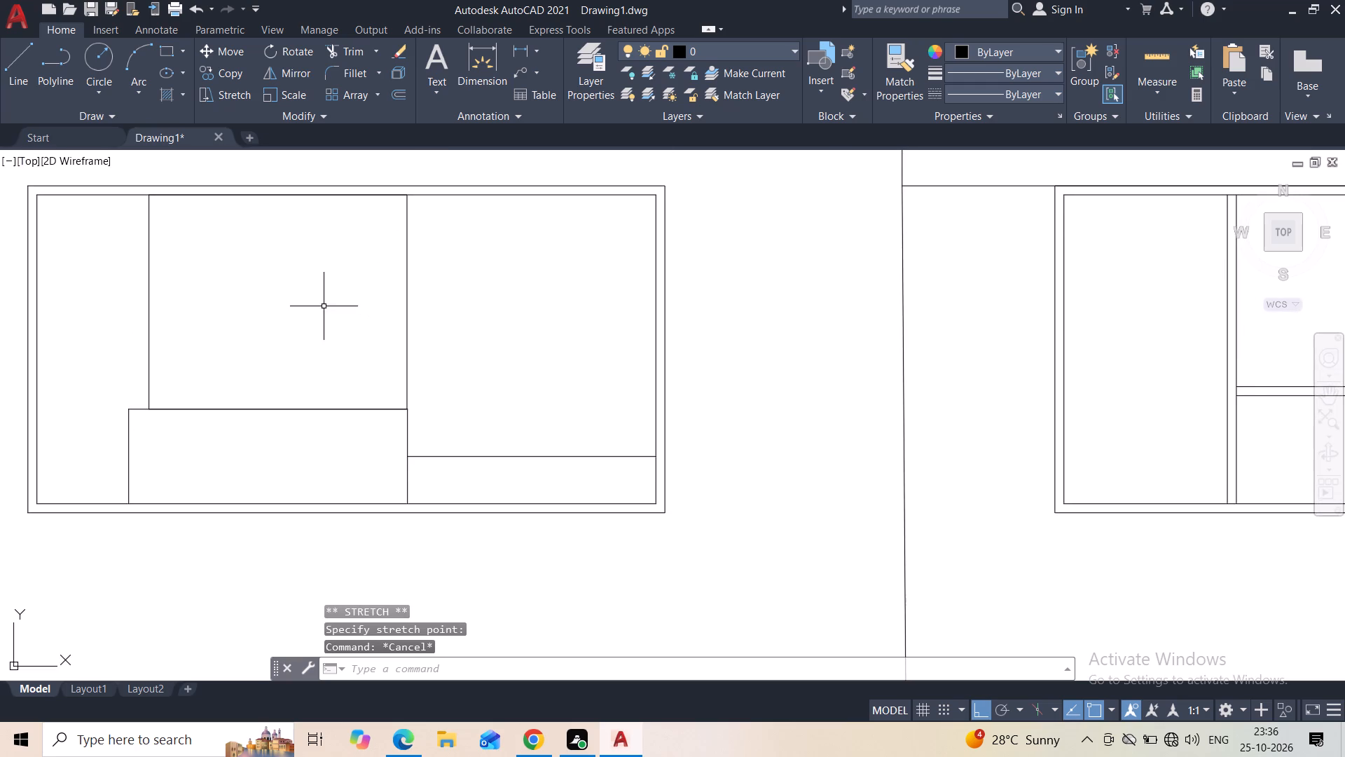
Offset the rectangle above the low outline 2" inward to form a pane frame.
click(171, 264)
click(160, 283)
click(154, 281)
click(145, 289)
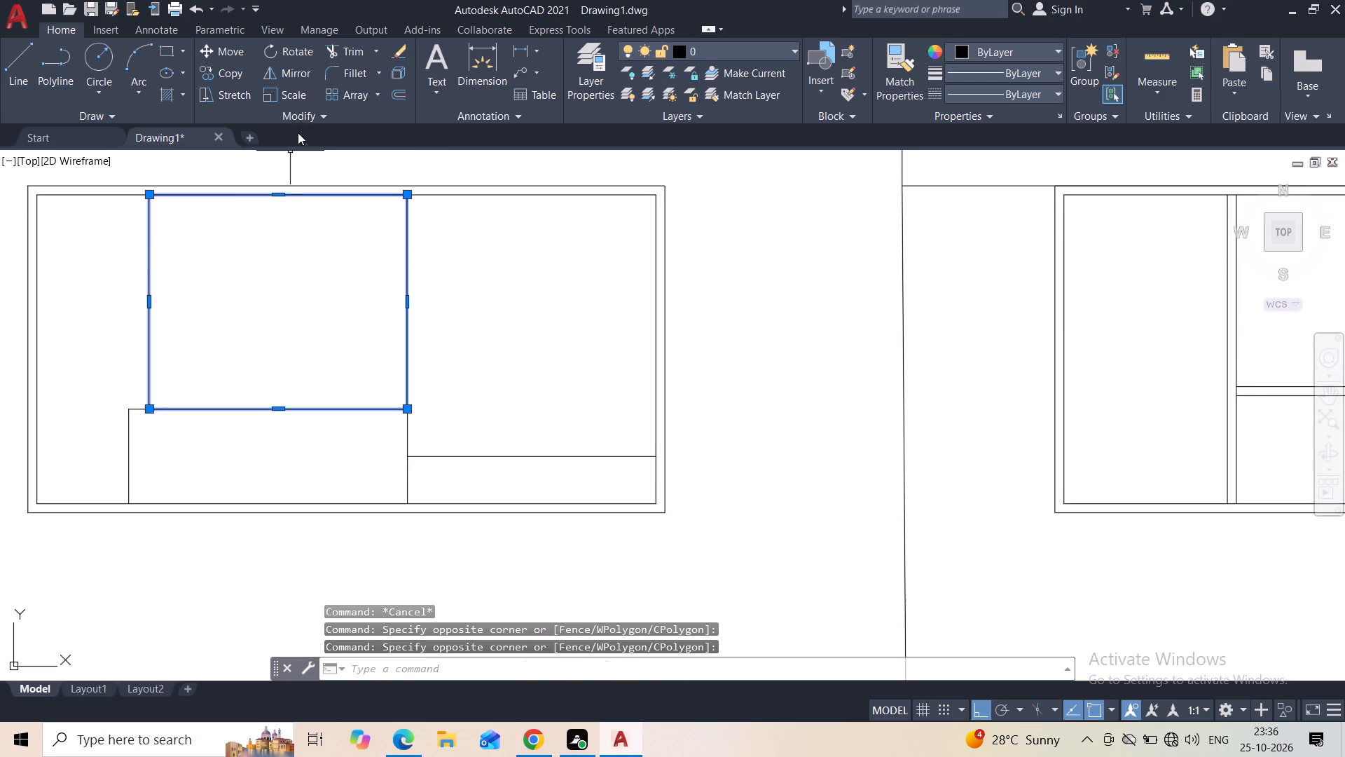
click(396, 101)
text(2")
key(Return)
click(311, 280)
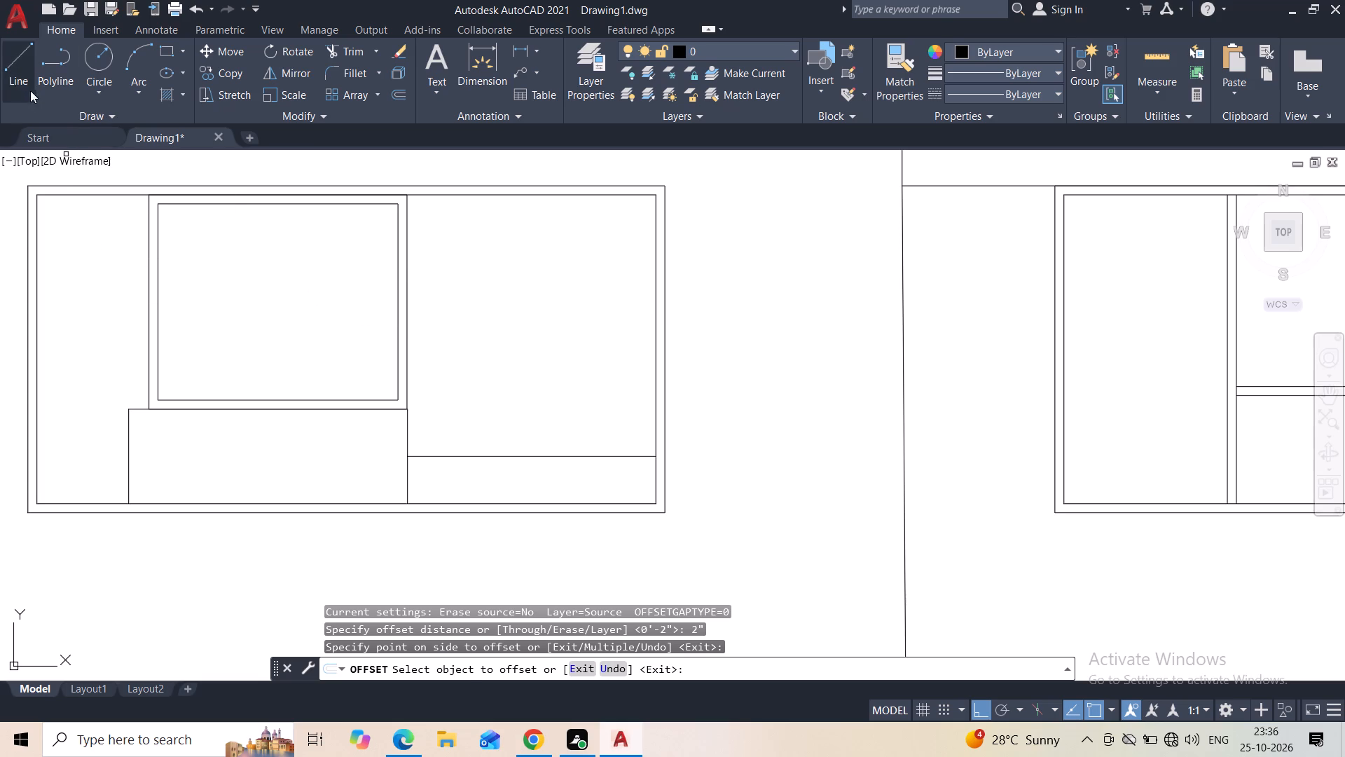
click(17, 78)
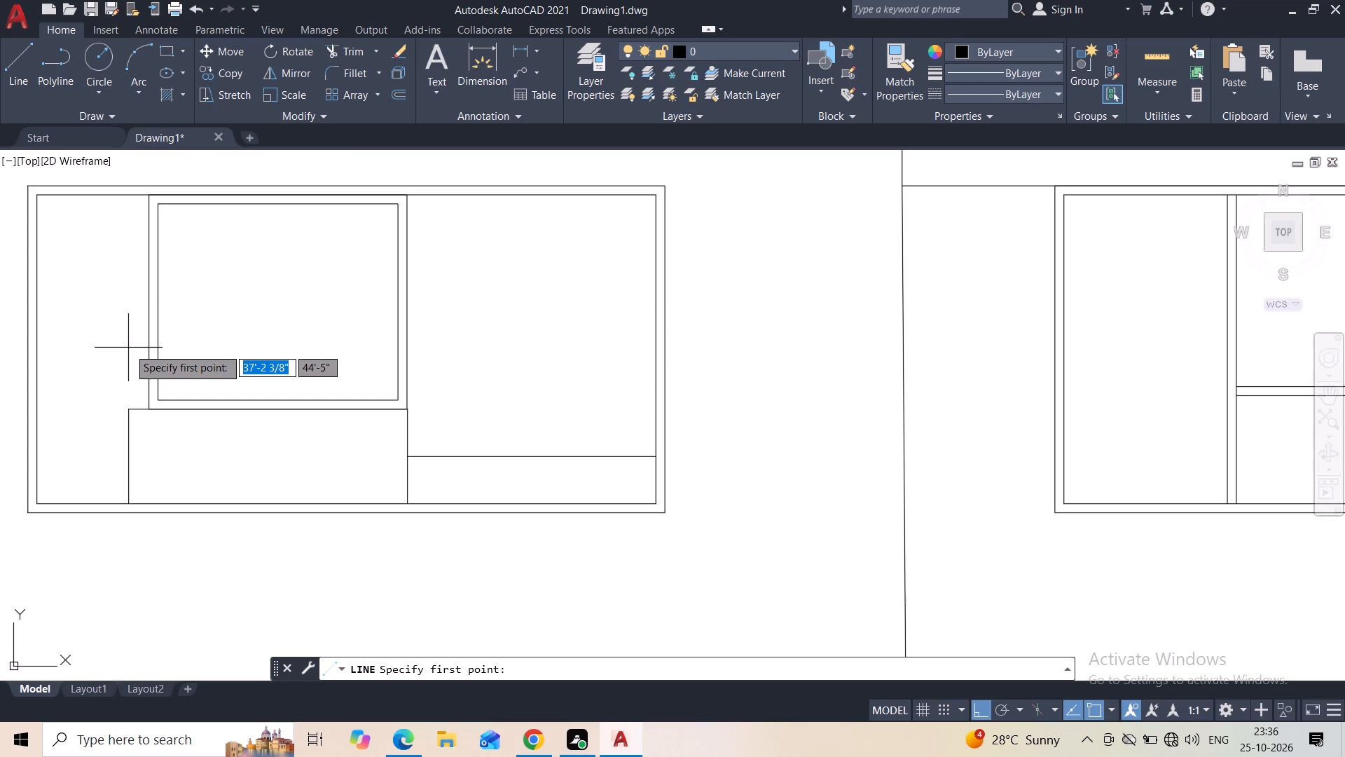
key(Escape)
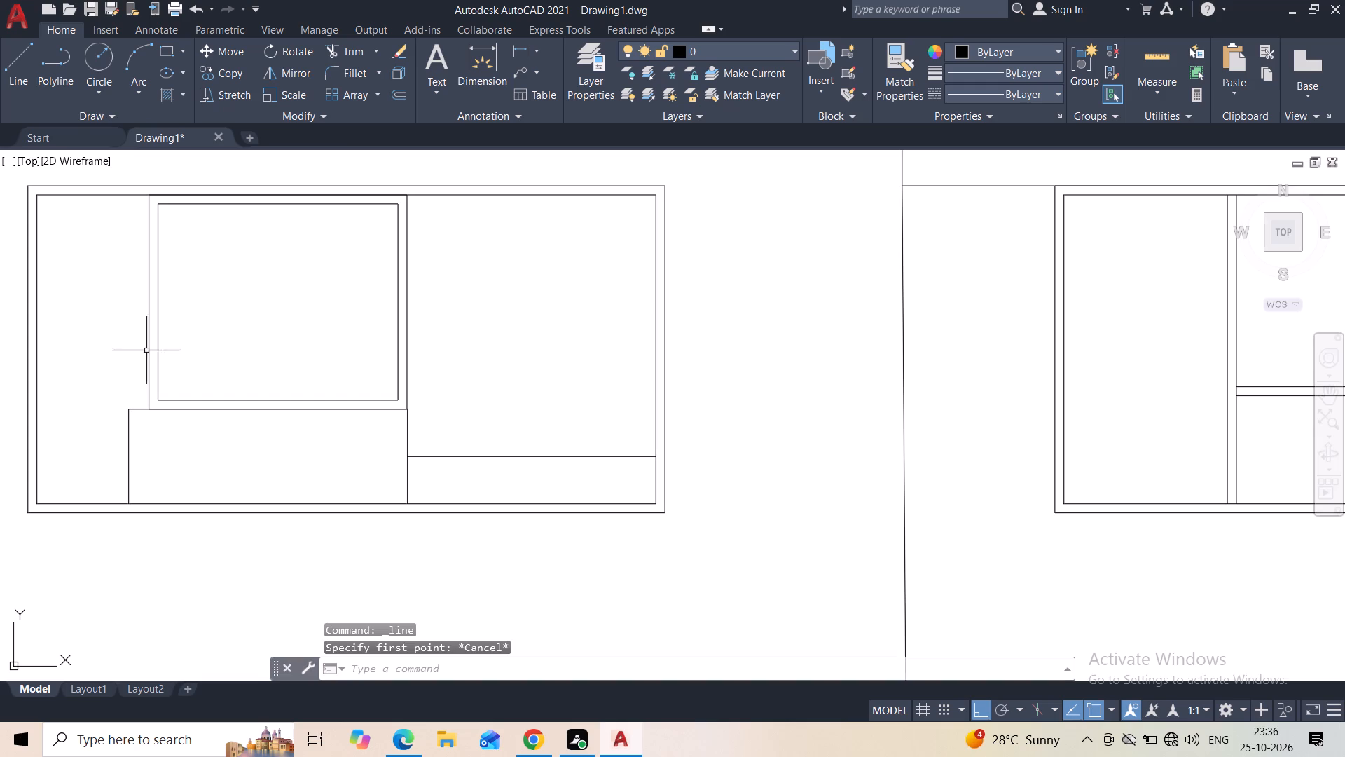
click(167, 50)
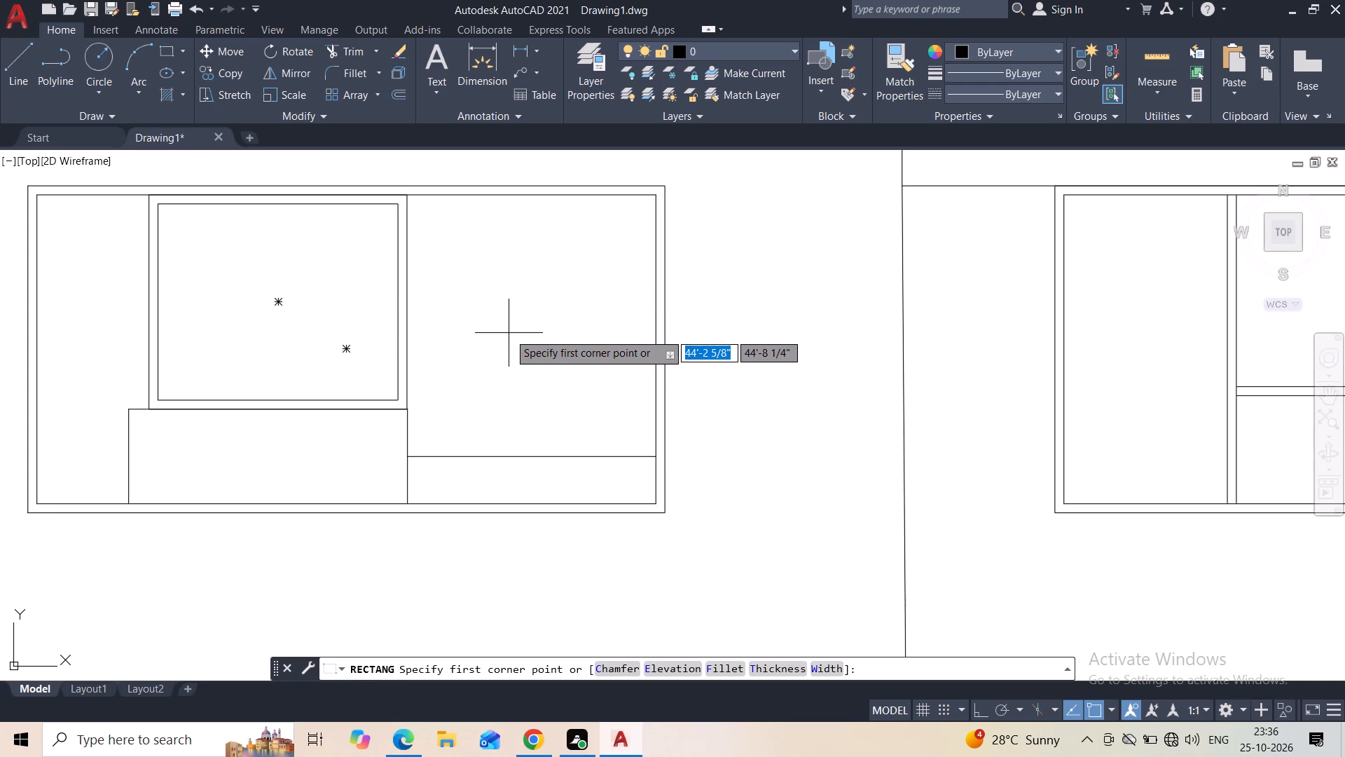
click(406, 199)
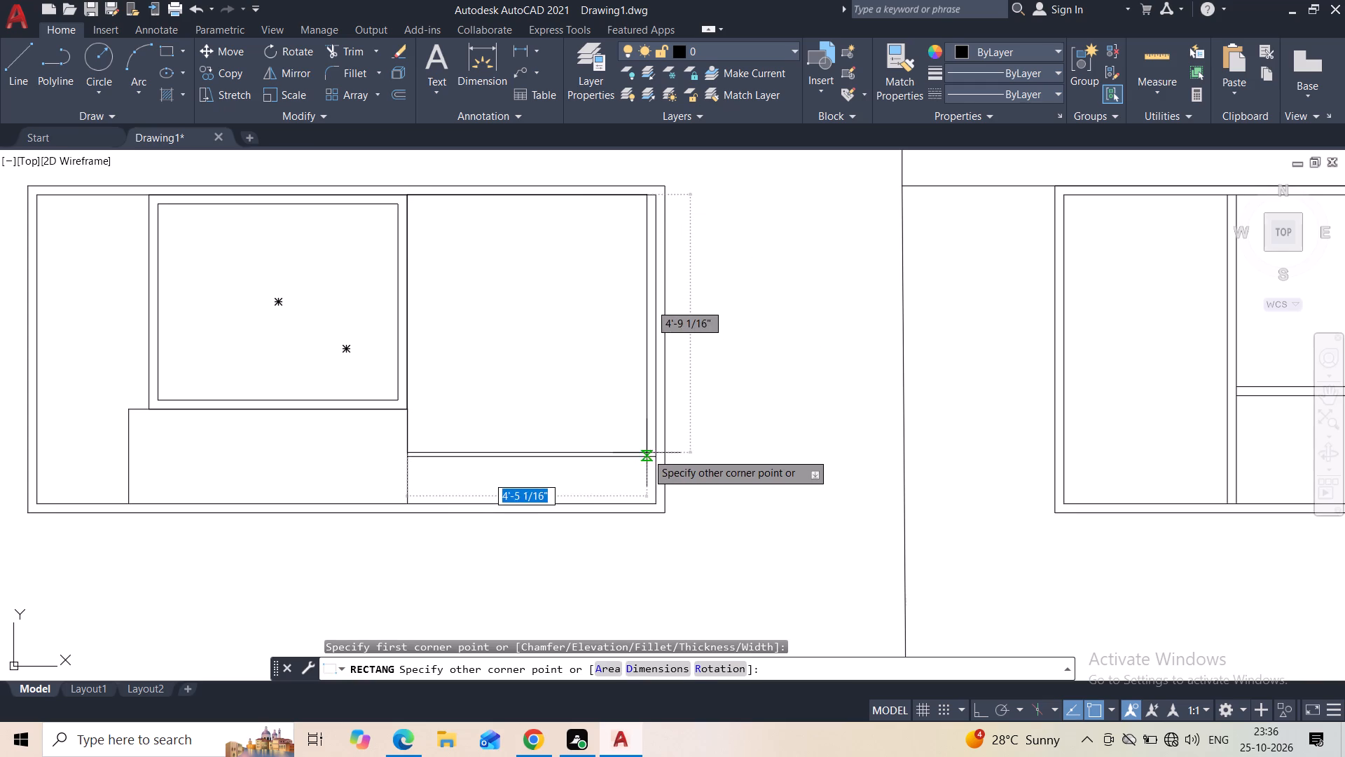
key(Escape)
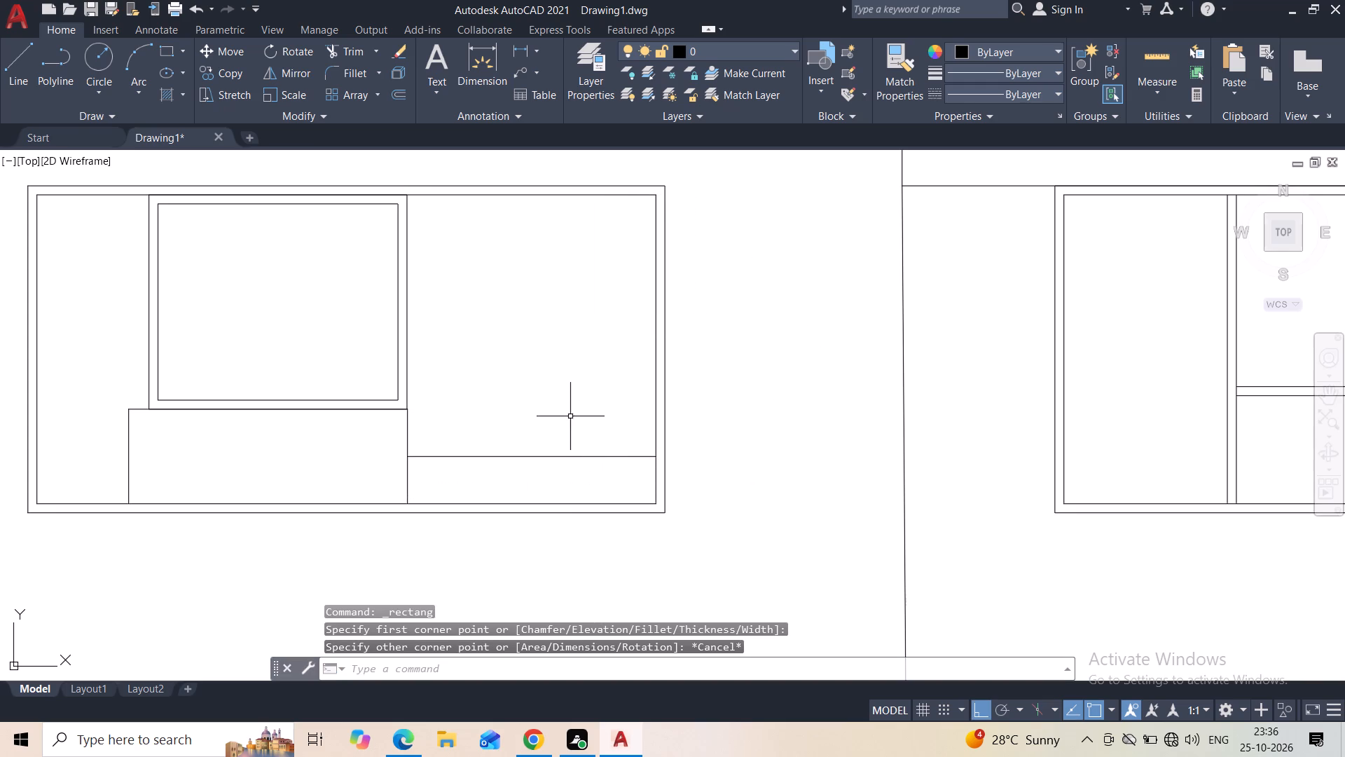
Draw a rectangle about 4'-9" high from the framed pane's upper corner to the midpoint of the horizontal line beside the low outline.
click(163, 46)
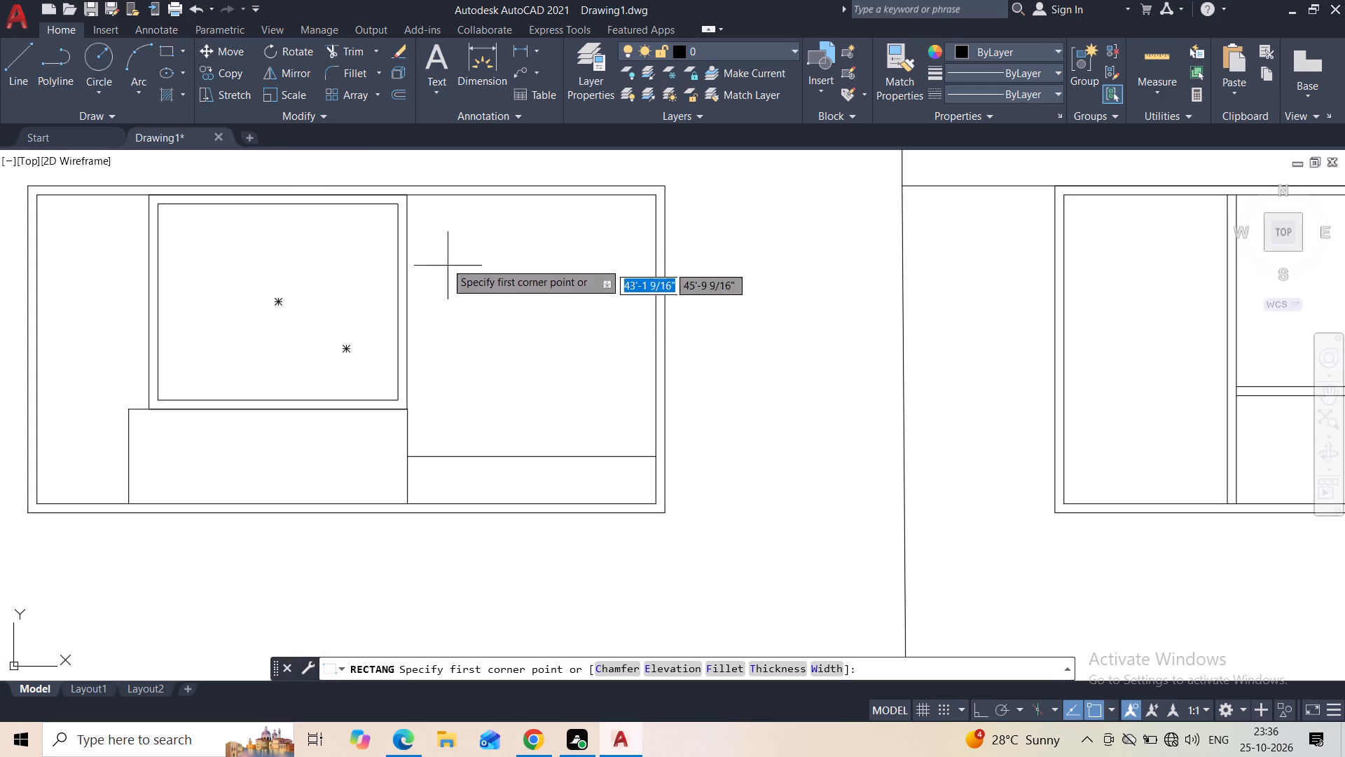
click(412, 203)
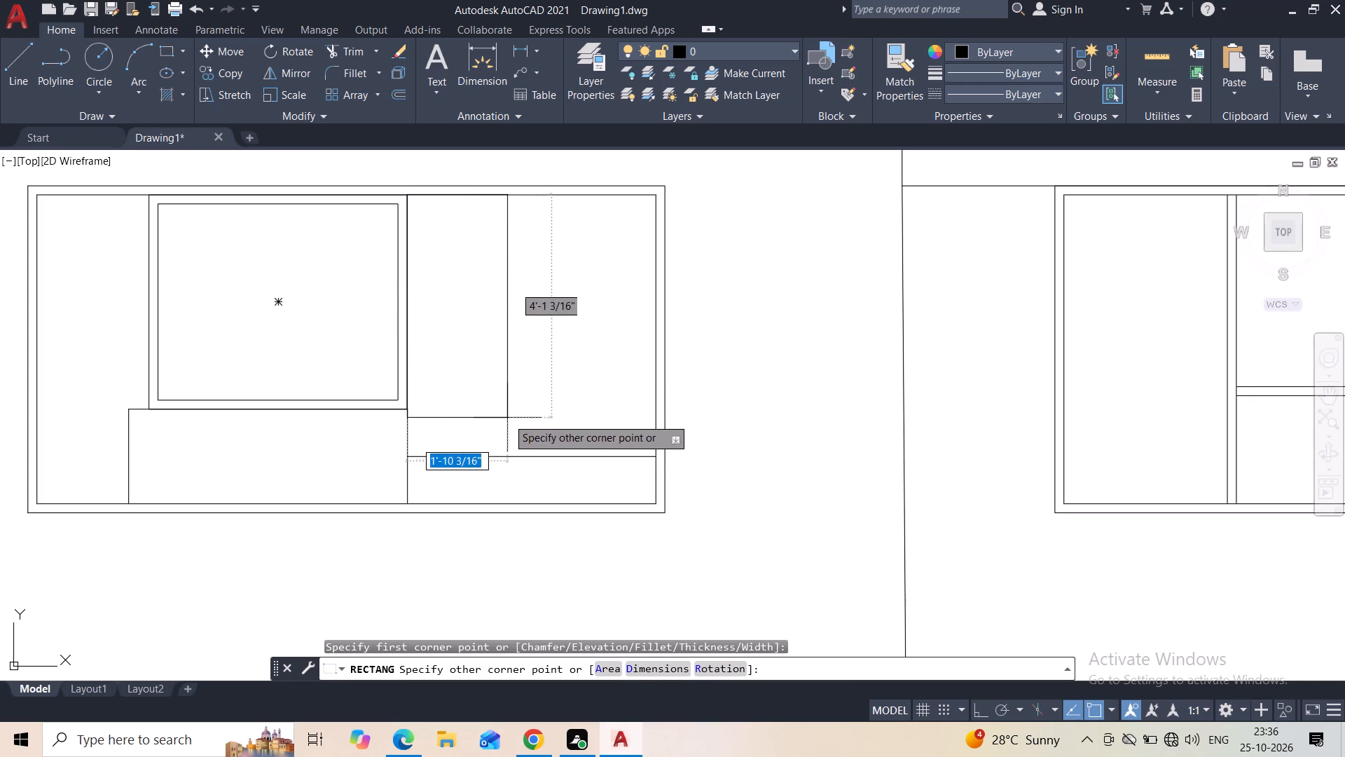
click(534, 458)
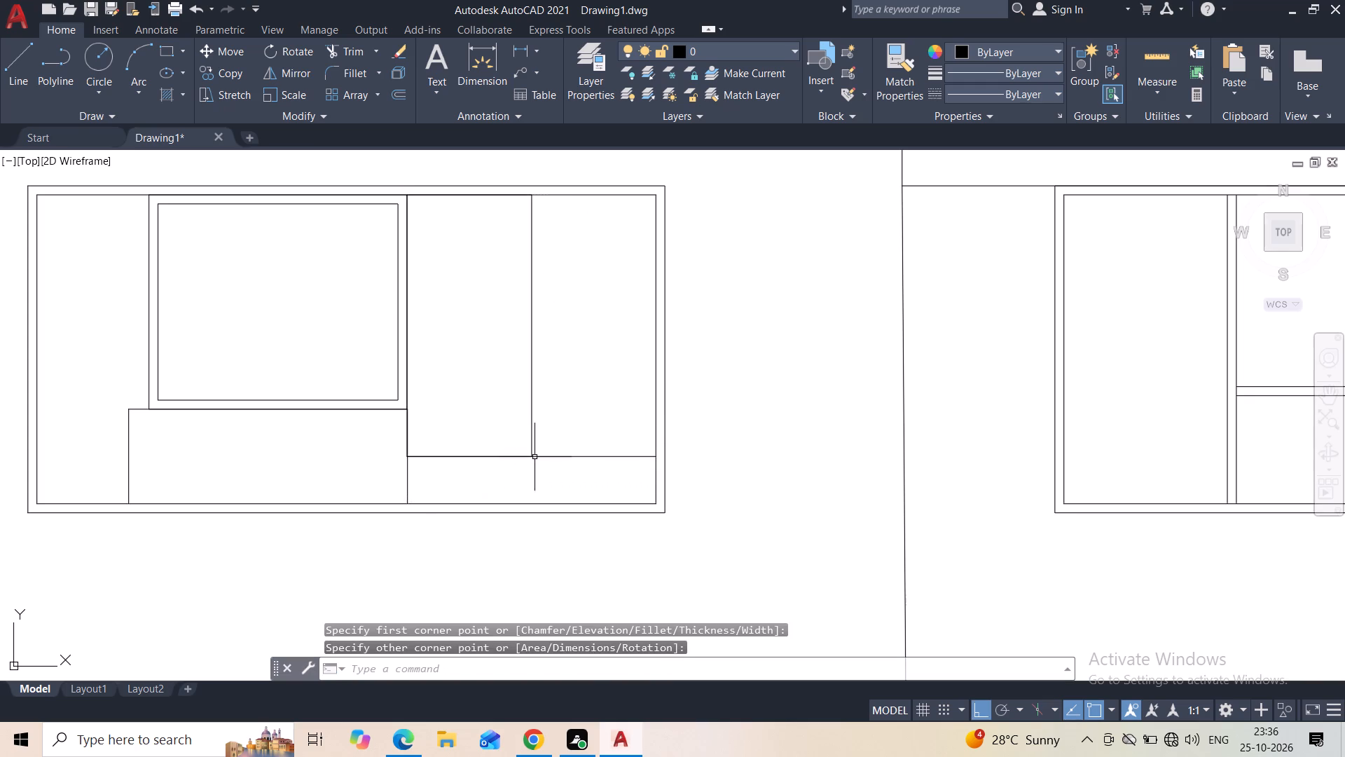
Copy the new tall rectangle sideways so the copy abuts it and fills the space up to the window's inner frame.
click(544, 370)
click(483, 383)
click(225, 76)
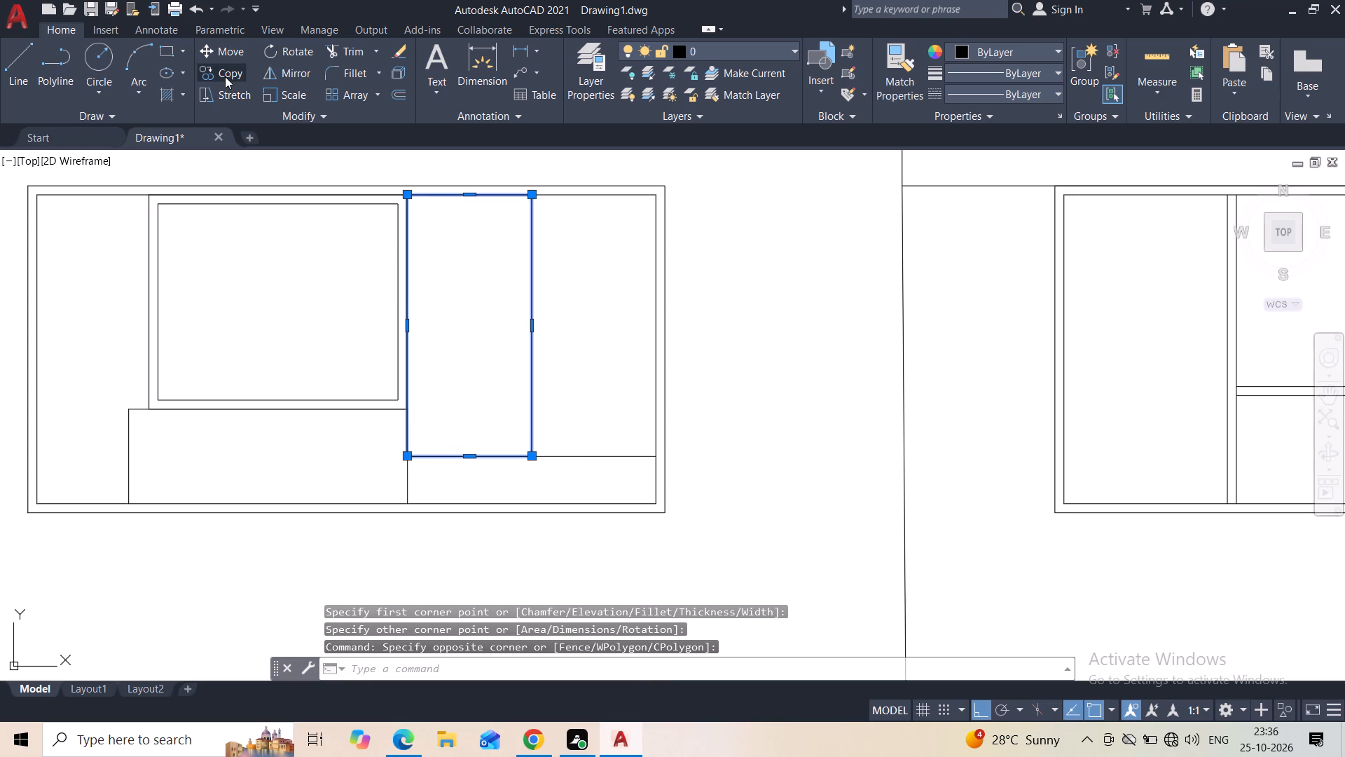
click(410, 455)
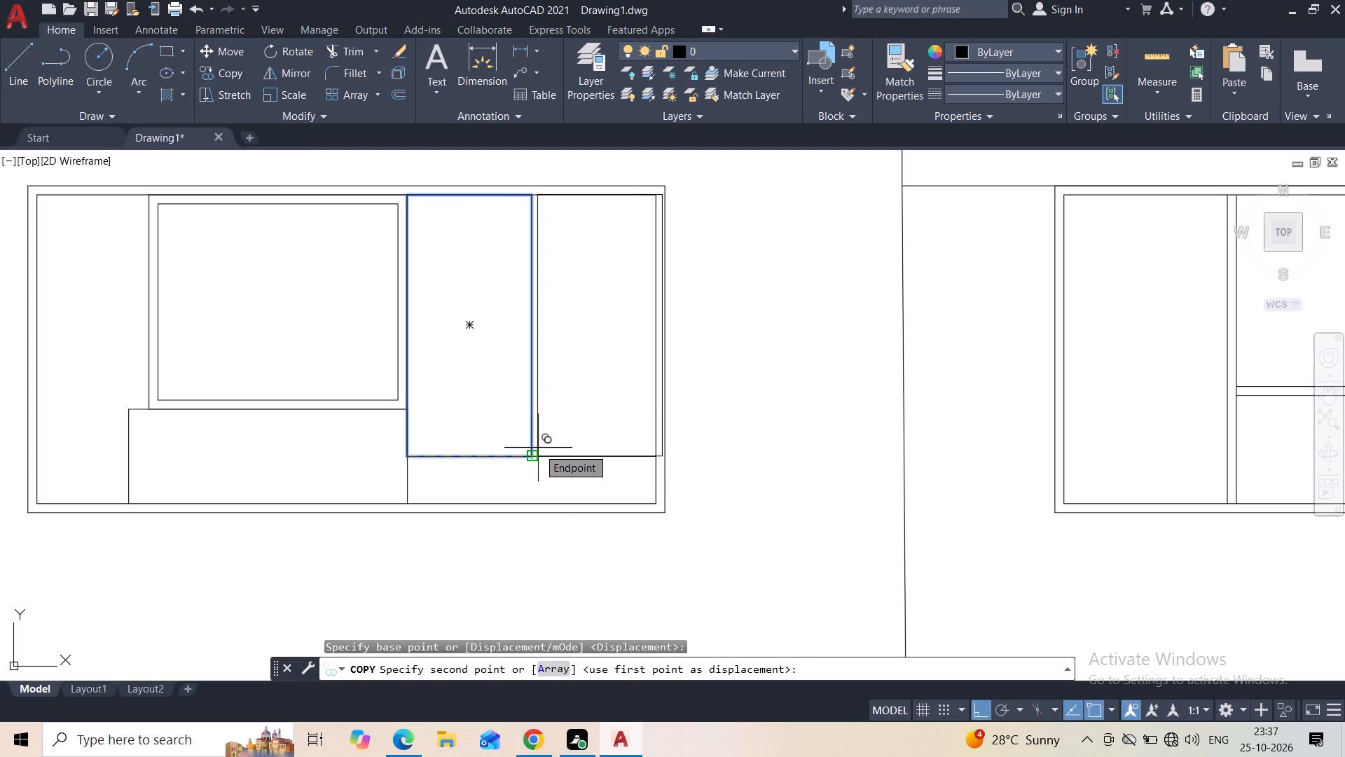
click(538, 448)
key(Escape)
Stretch the copied rectangle's shared side about 5/16" away from the original, and the original's facing side slightly the opposite way.
scroll(537, 328, up, 2)
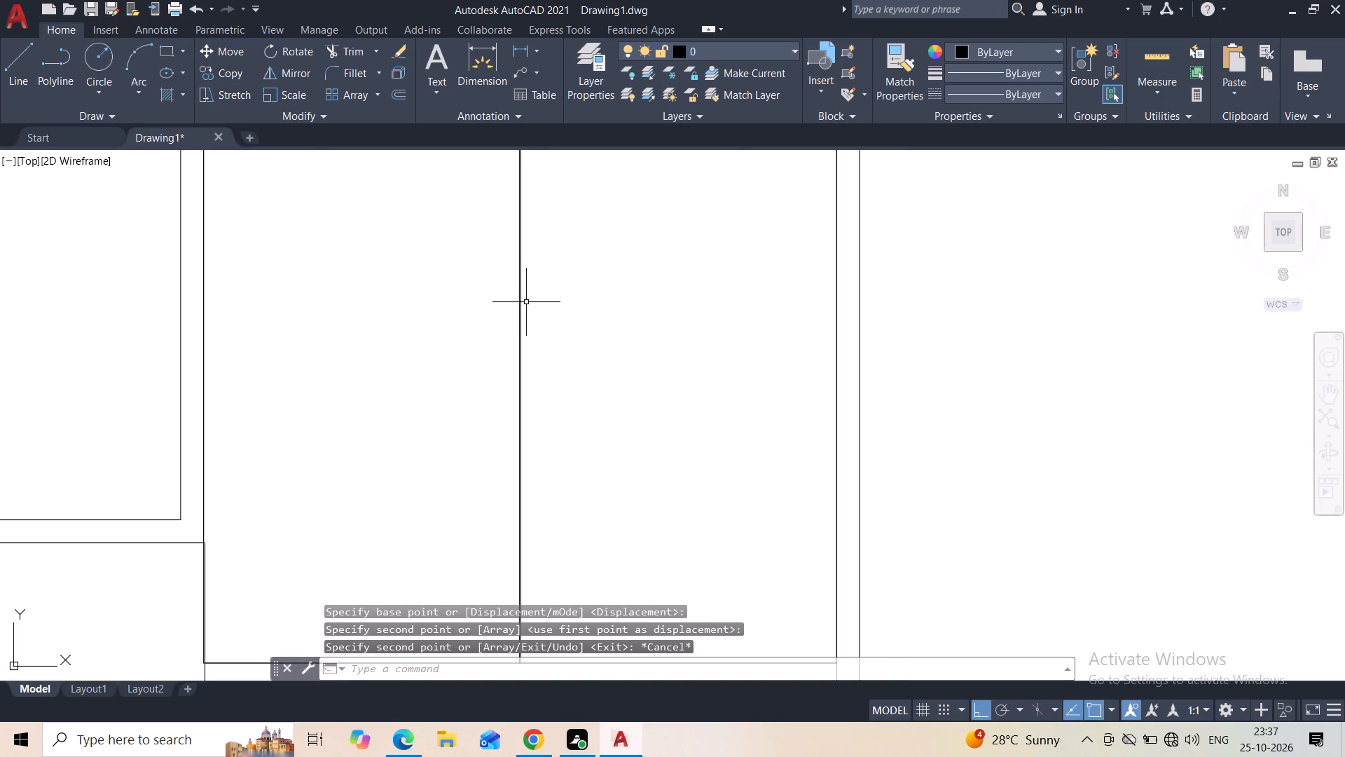
scroll(525, 302, up, 5)
click(495, 322)
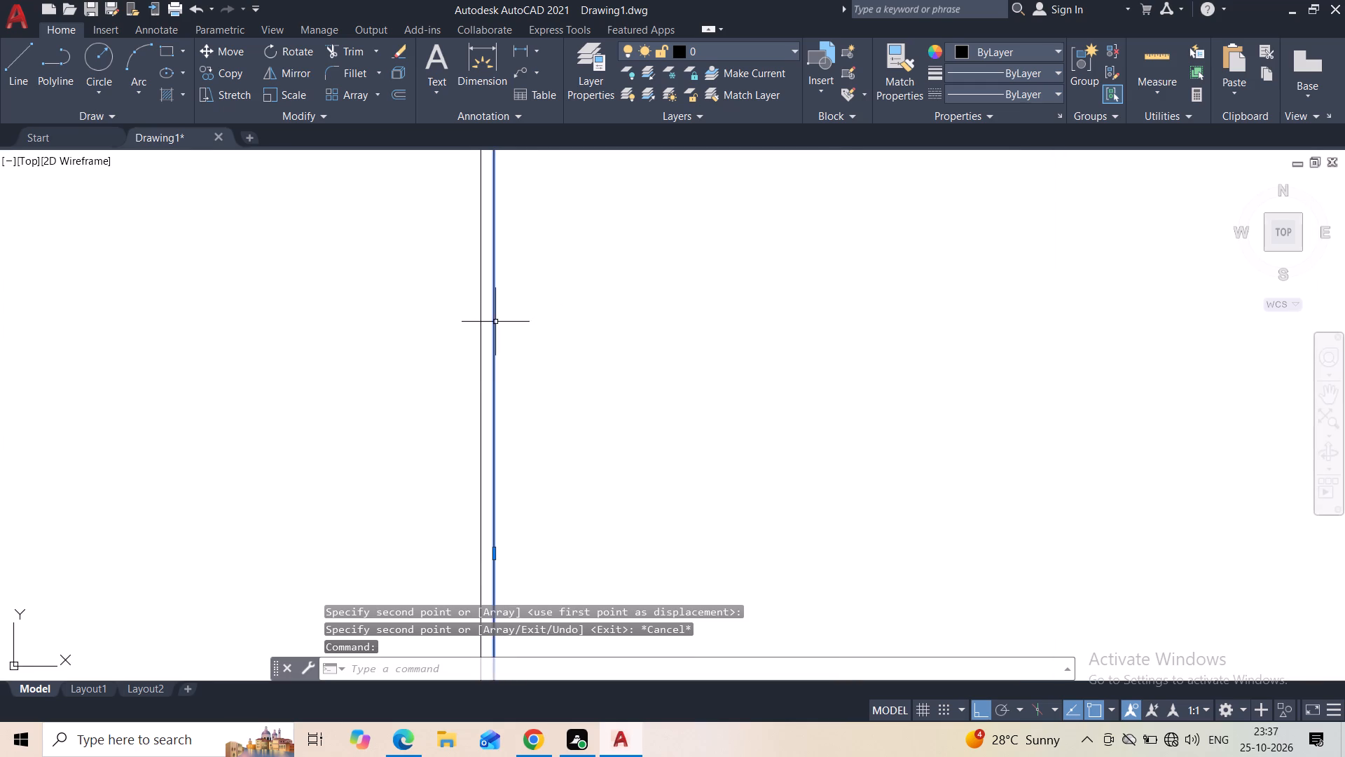
click(494, 554)
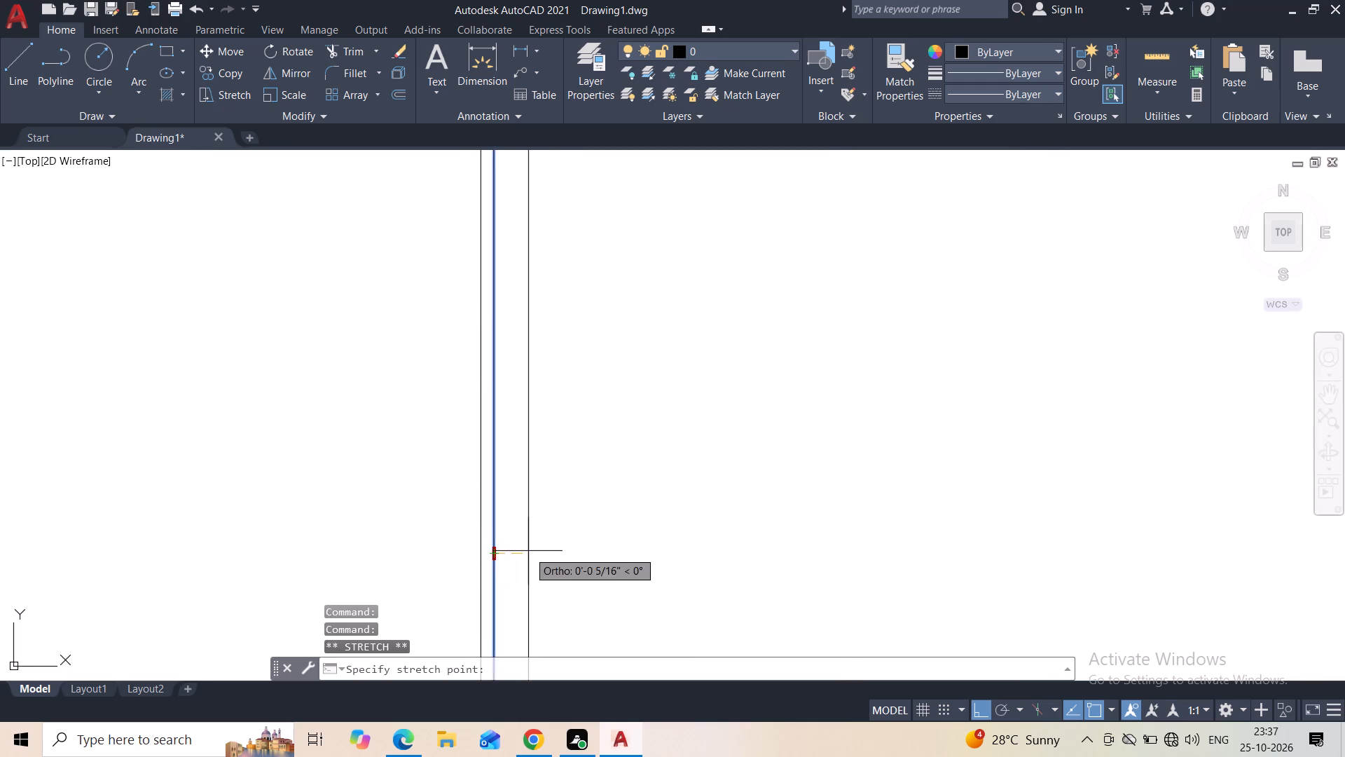
click(528, 551)
click(481, 519)
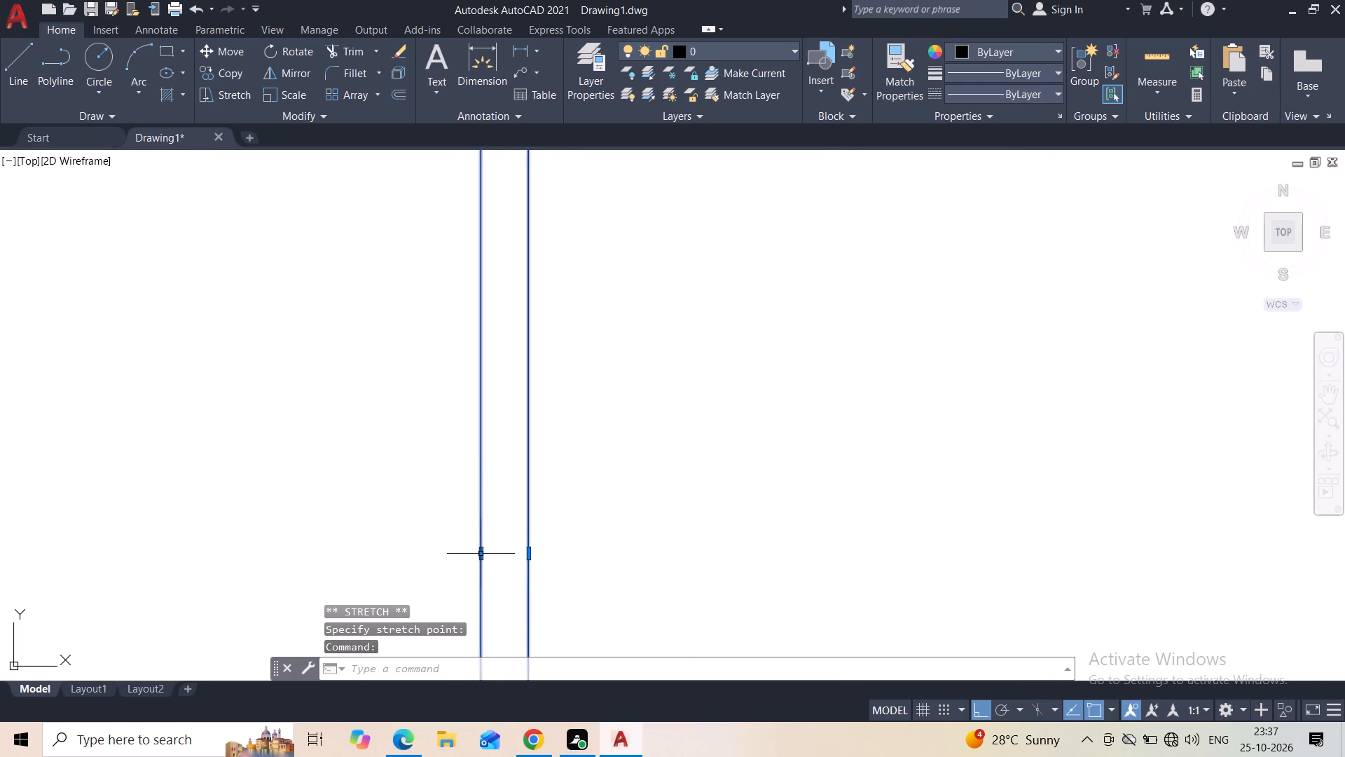
click(481, 552)
click(466, 553)
scroll(464, 540, down, 9)
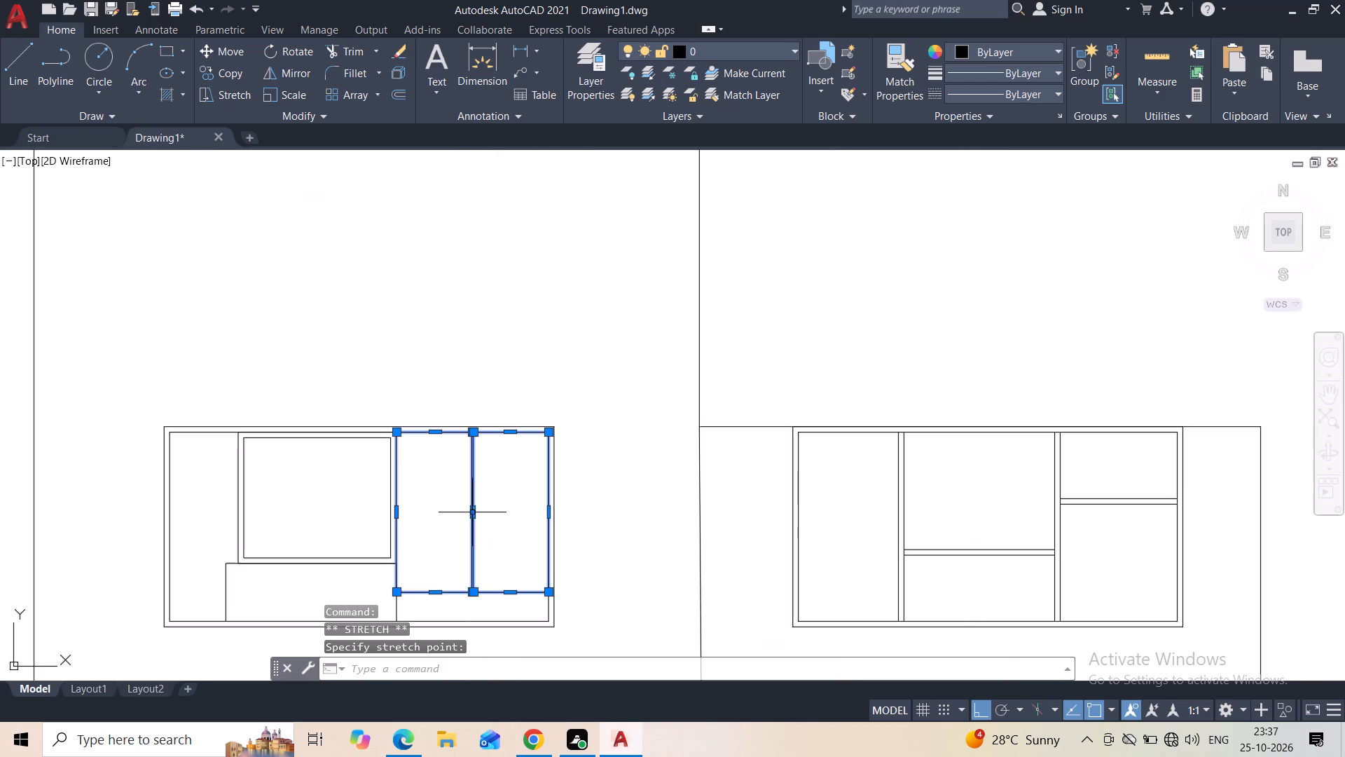
scroll(503, 494, up, 1)
key(Escape)
Stretch the two tall rectangles' facing sides farther apart, moving the original's side about 1 3/16", to widen the gap between them.
middle_drag(520, 507, 525, 432)
scroll(460, 467, up, 3)
click(448, 443)
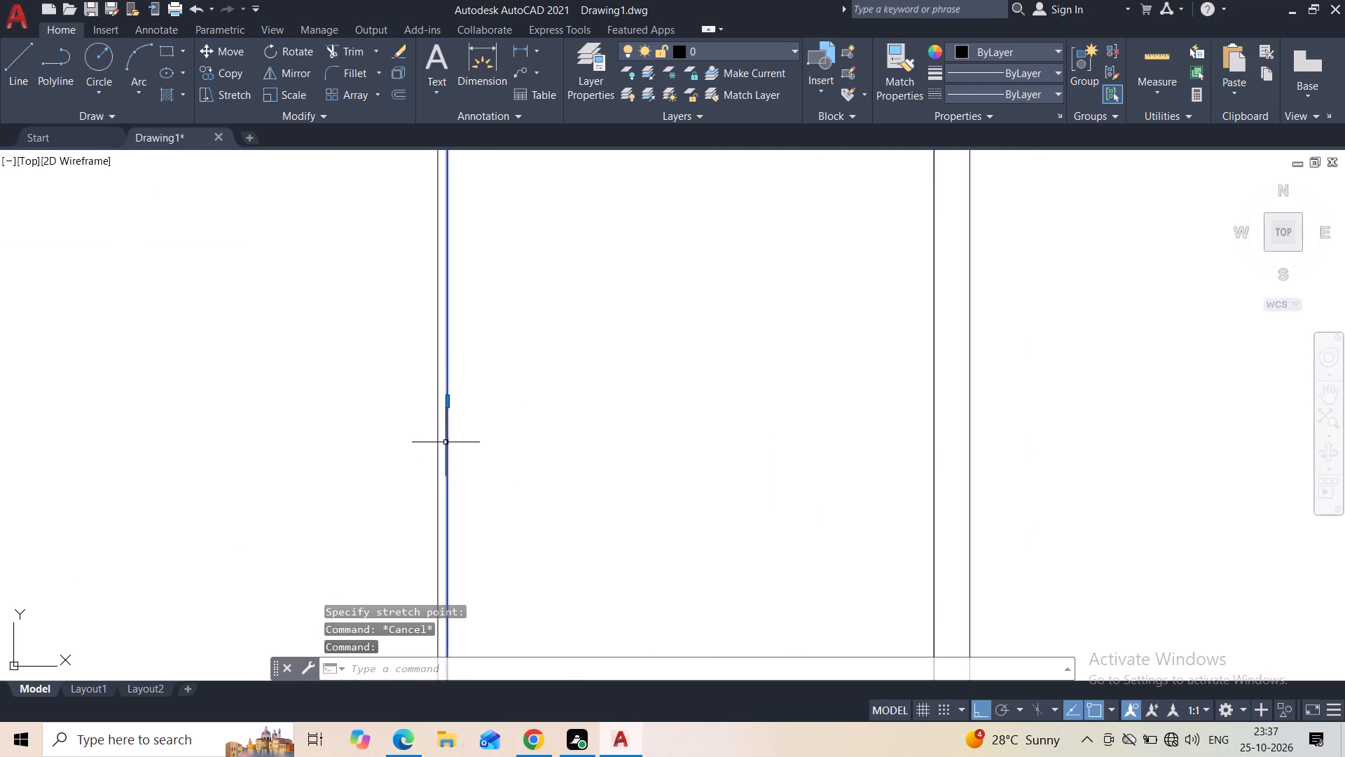
click(450, 403)
click(473, 404)
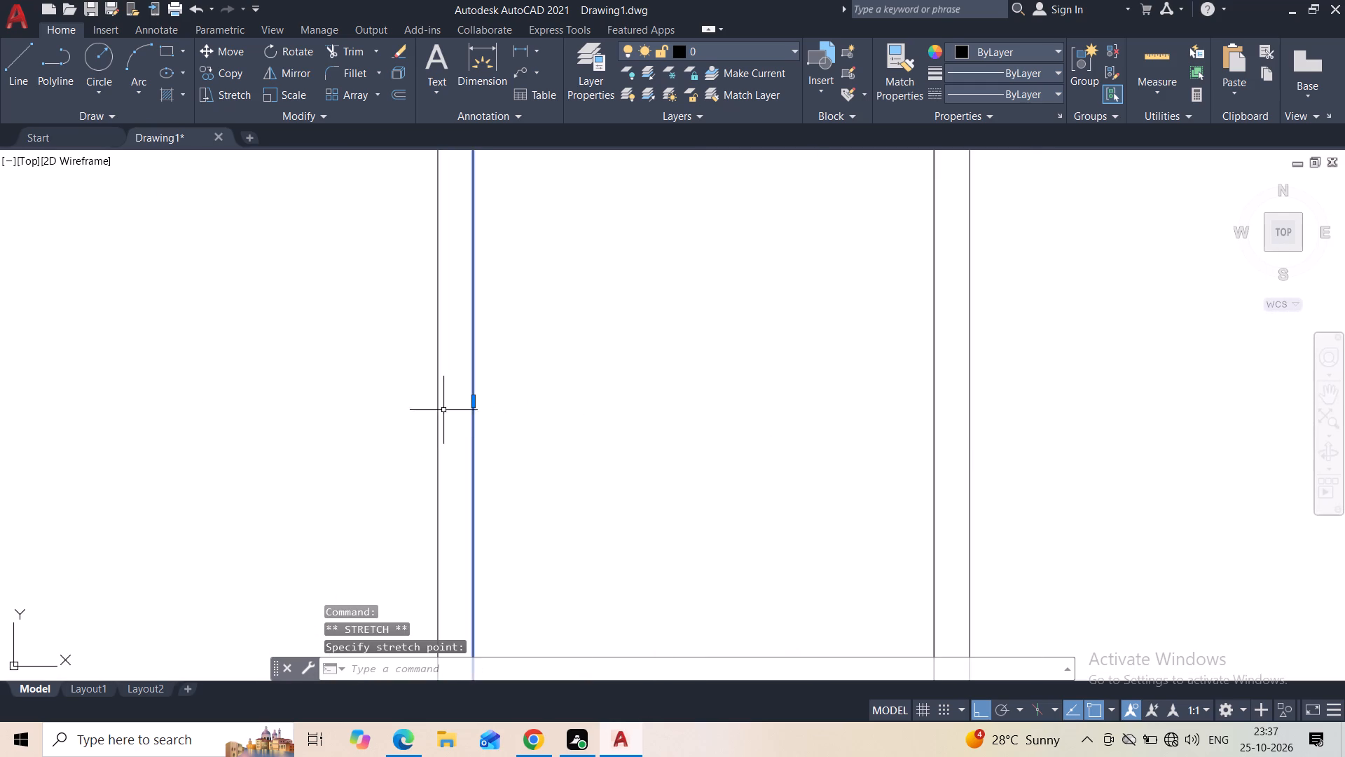
click(436, 413)
click(438, 405)
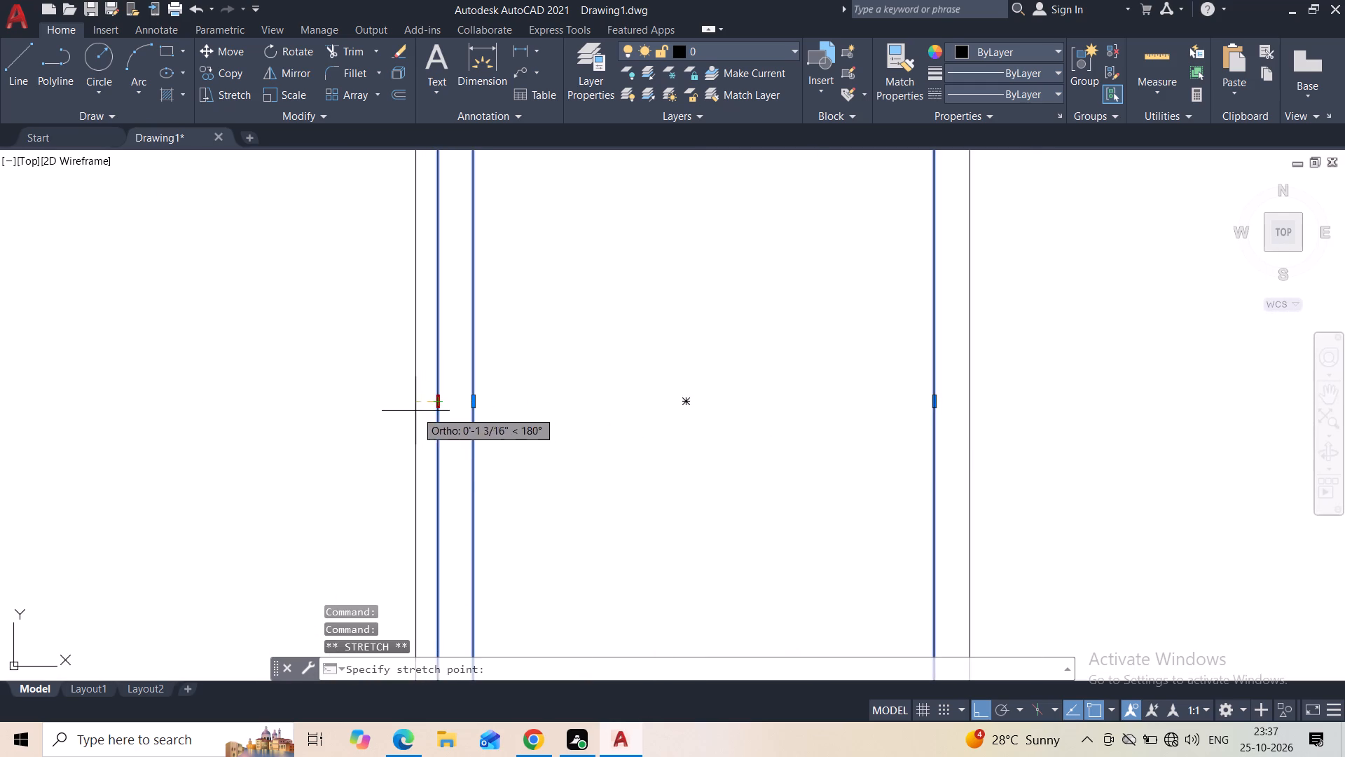
click(415, 411)
scroll(422, 406, down, 3)
key(Escape)
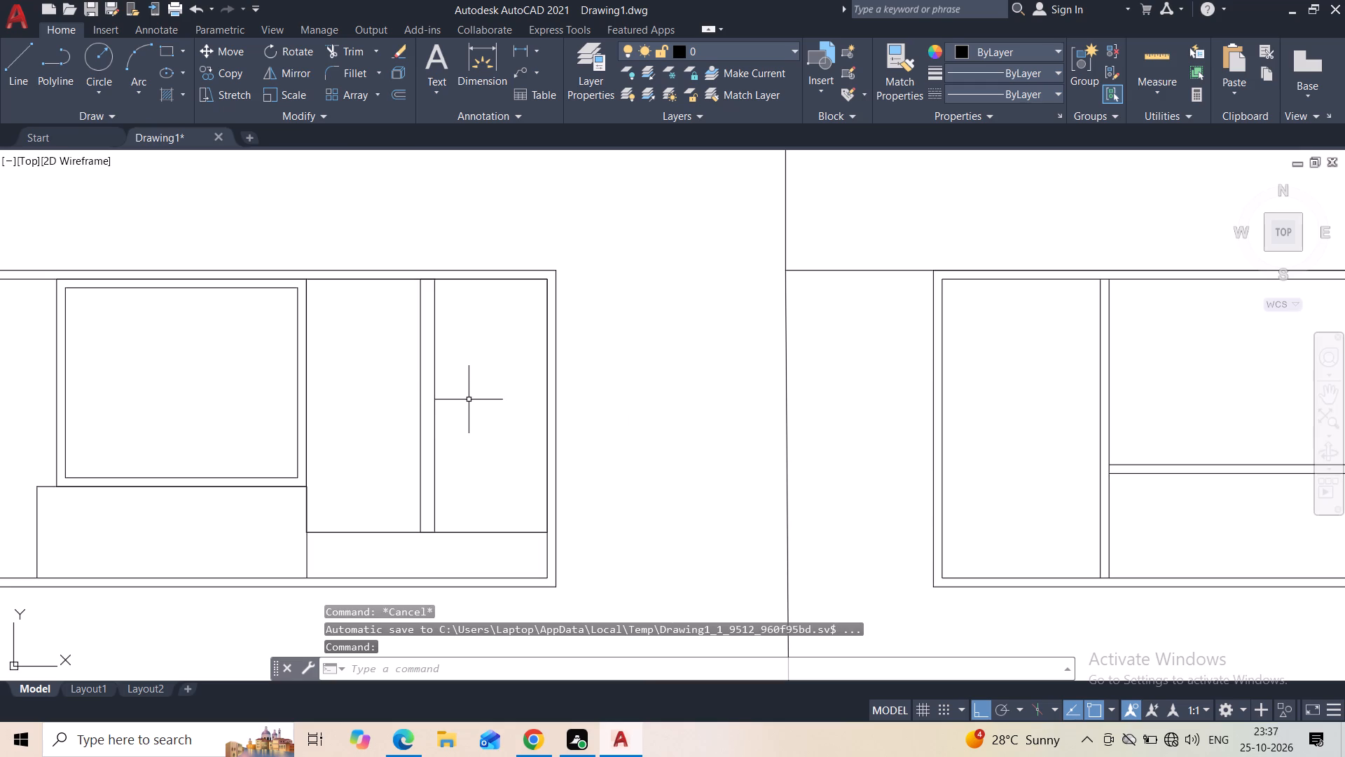
Draw a vertical line about 3'-7" long between the upper and lower edge midpoints of the framed pane's inner rectangle.
scroll(458, 429, down, 1)
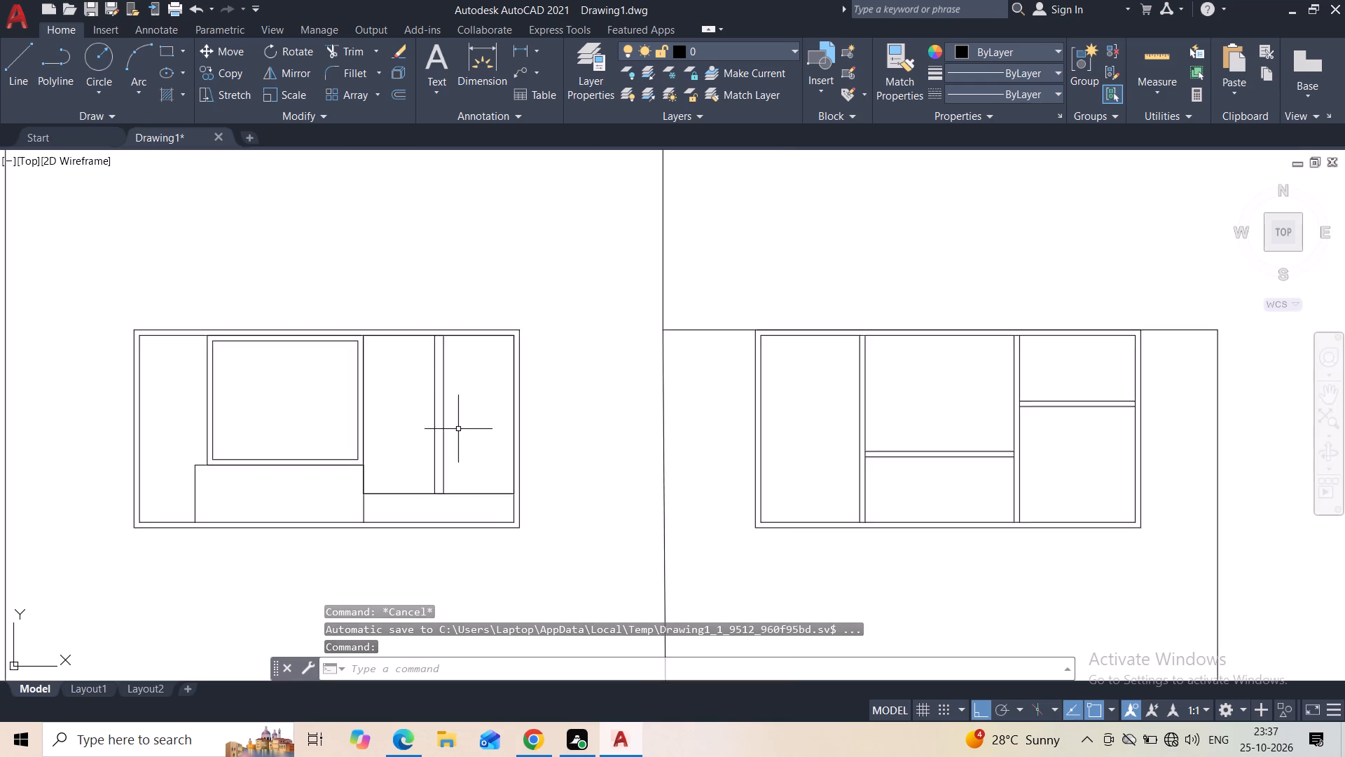
scroll(458, 429, down, 1)
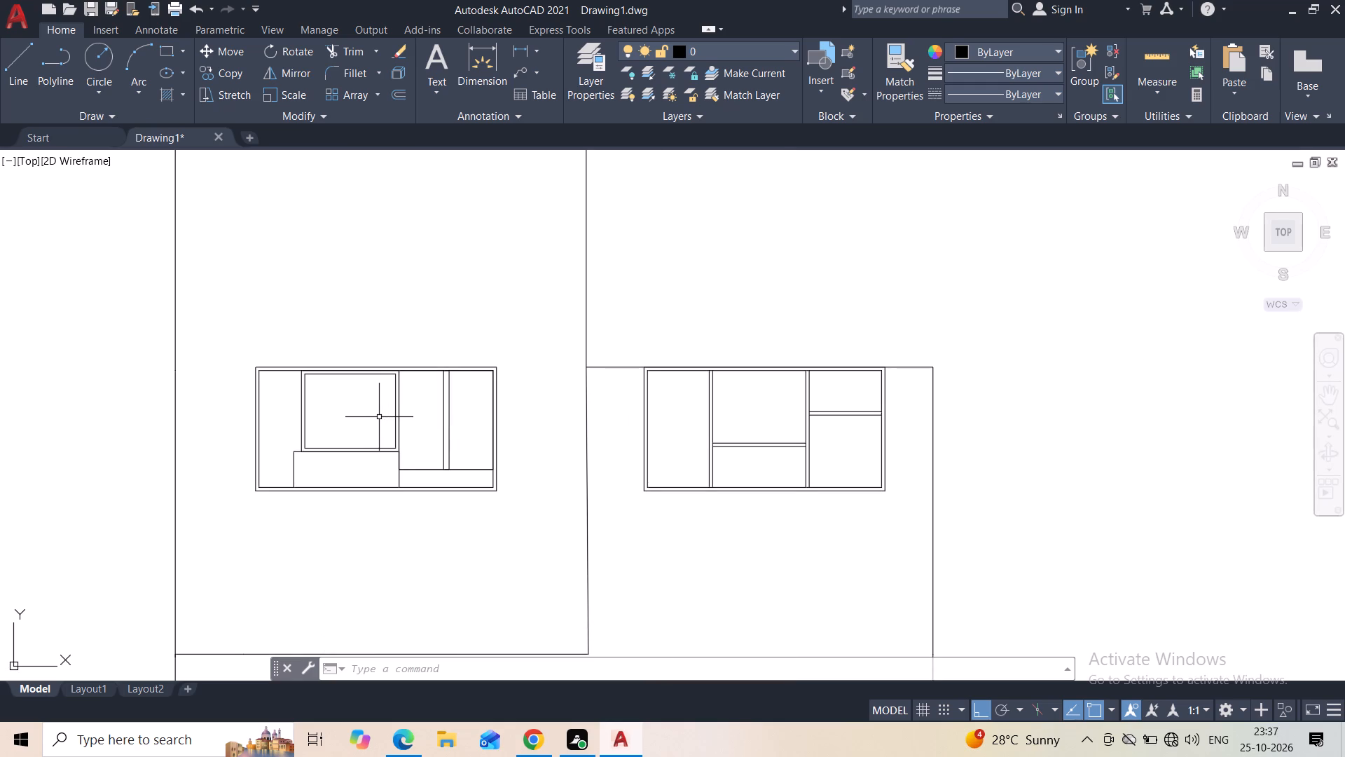
scroll(326, 429, up, 1)
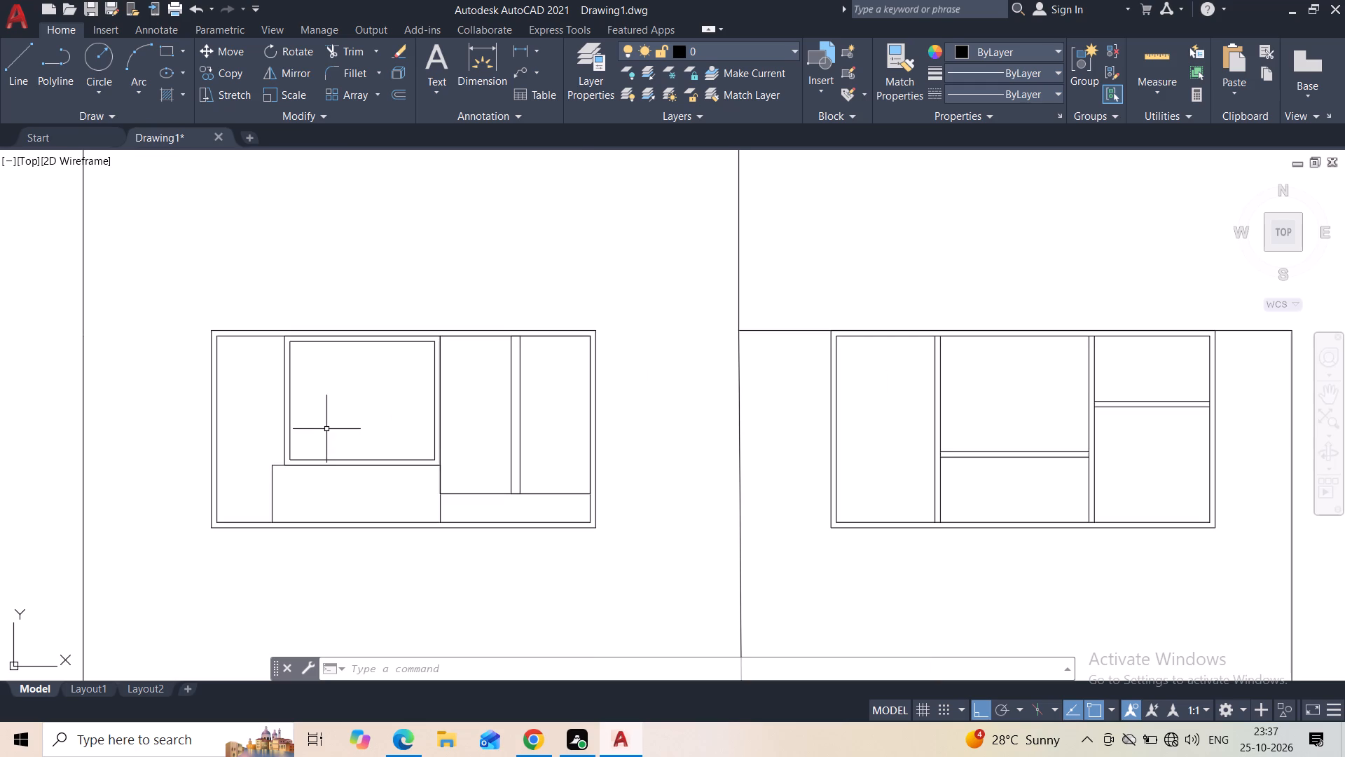
click(23, 72)
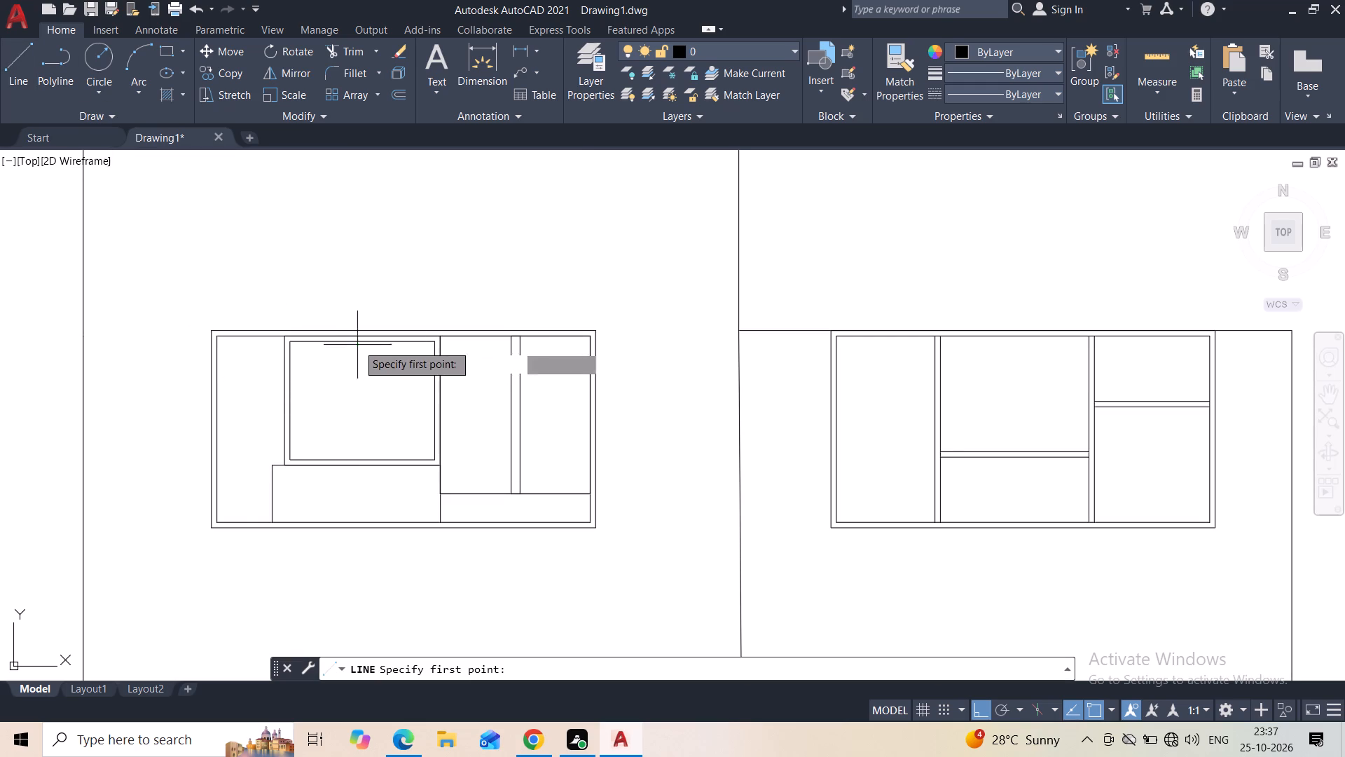
click(359, 342)
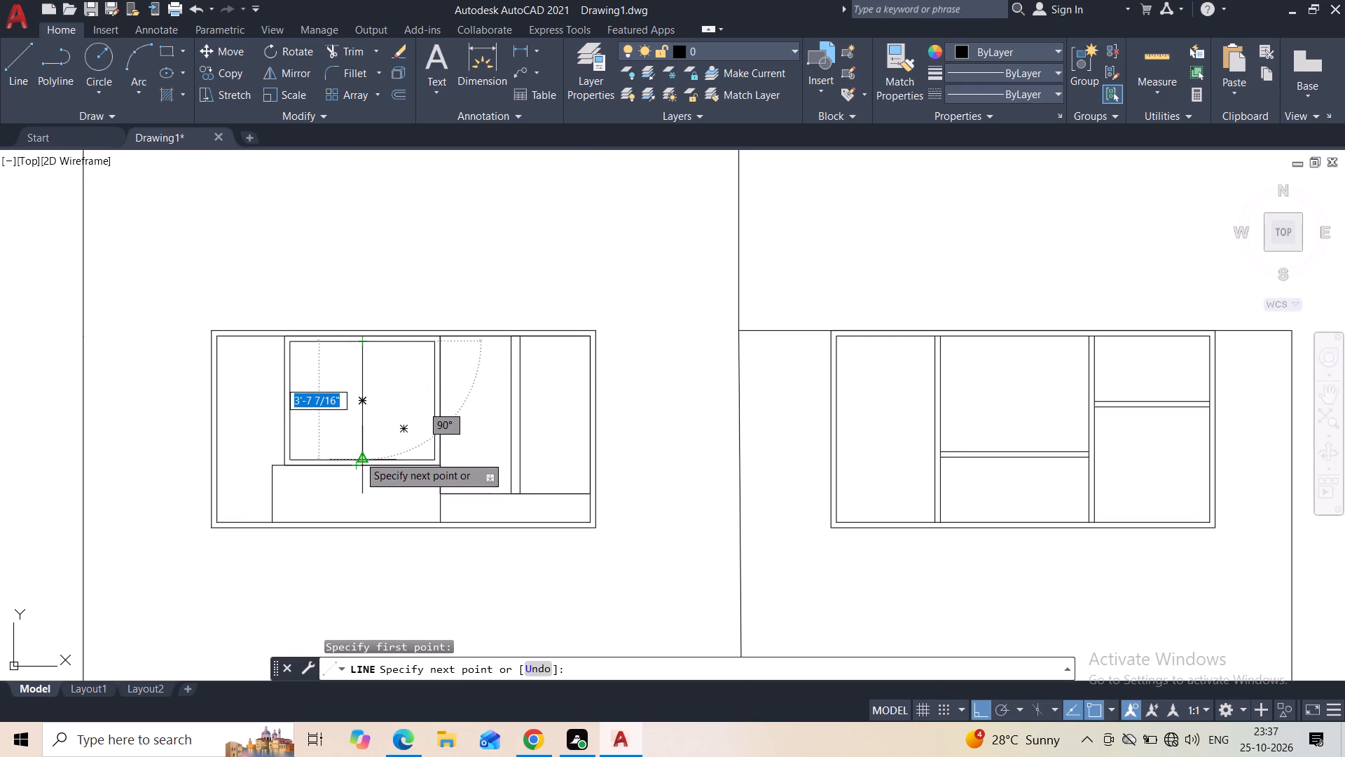
click(359, 456)
key(space)
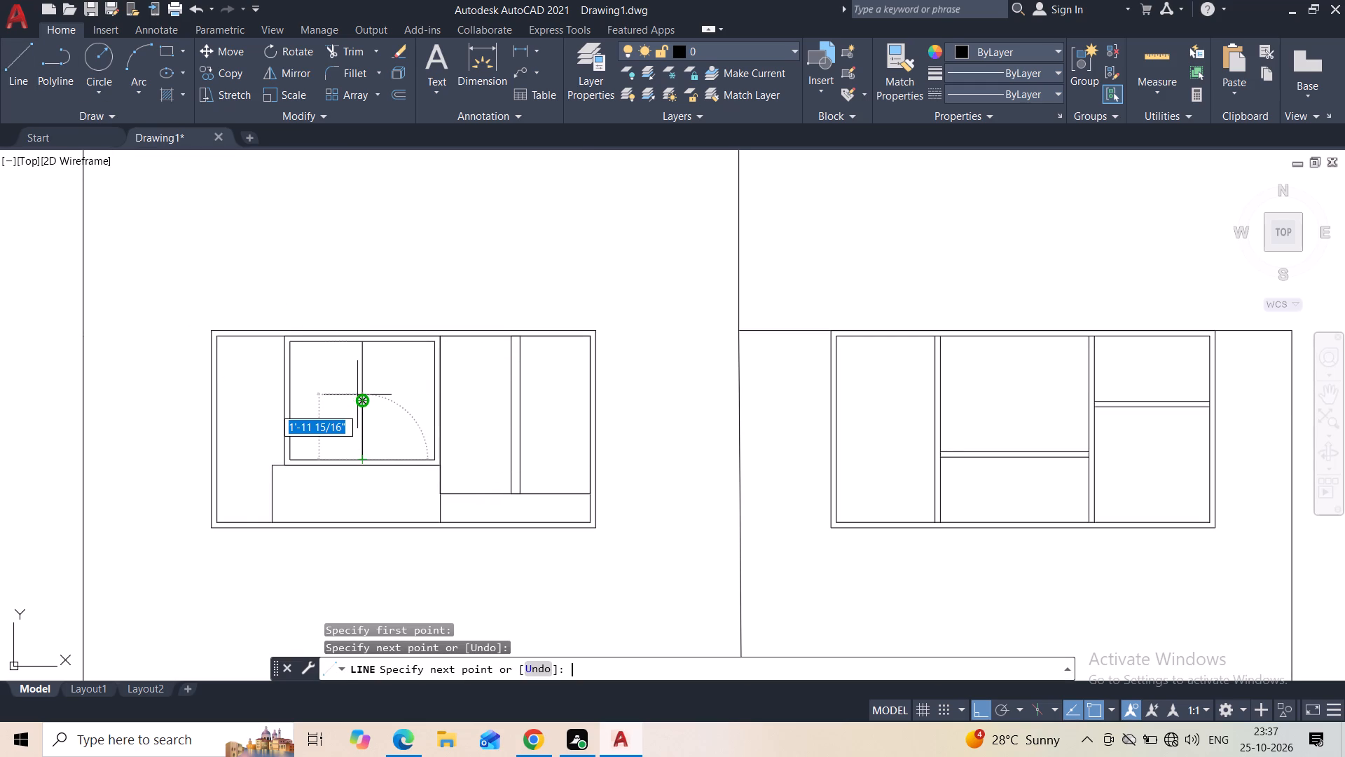
Offset the framed pane's vertical centre line 2" toward the two tall rectangles to form a mullion.
click(364, 383)
click(401, 100)
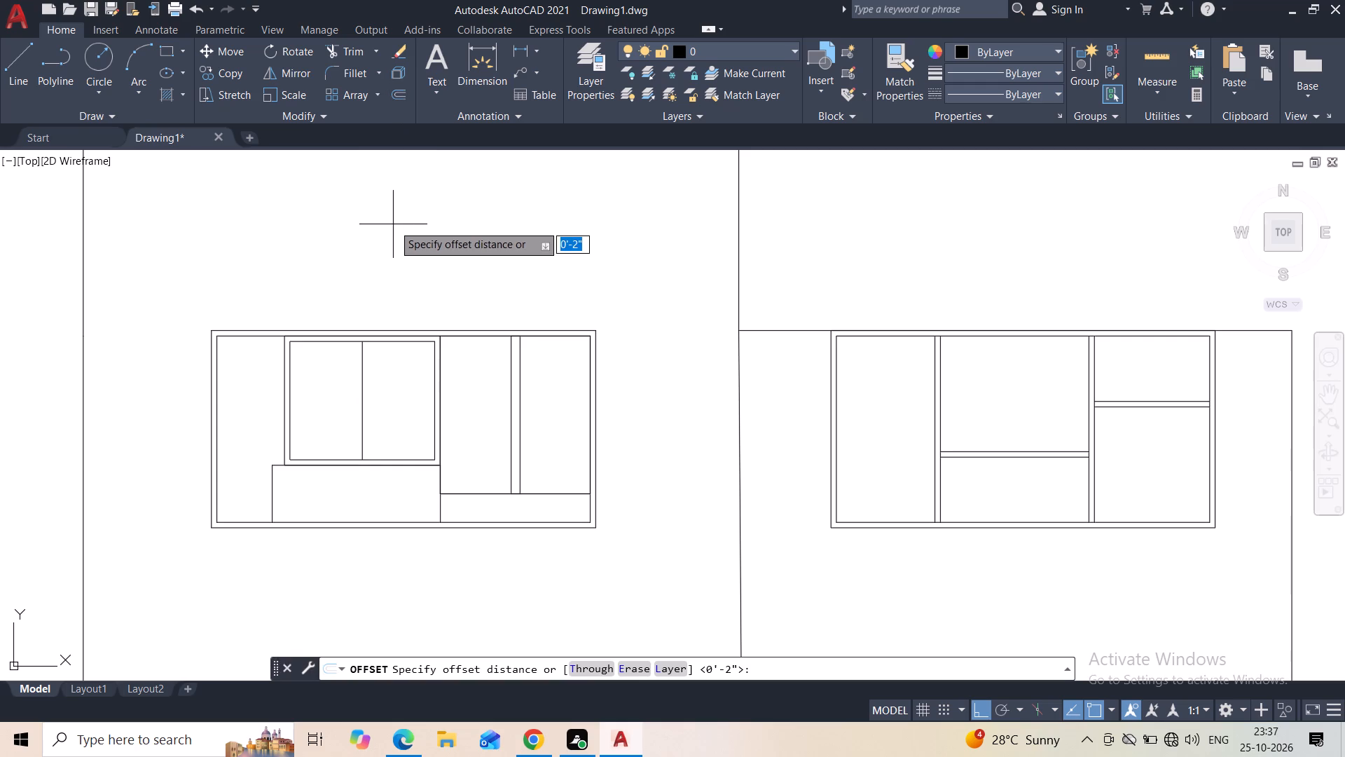
key(2)
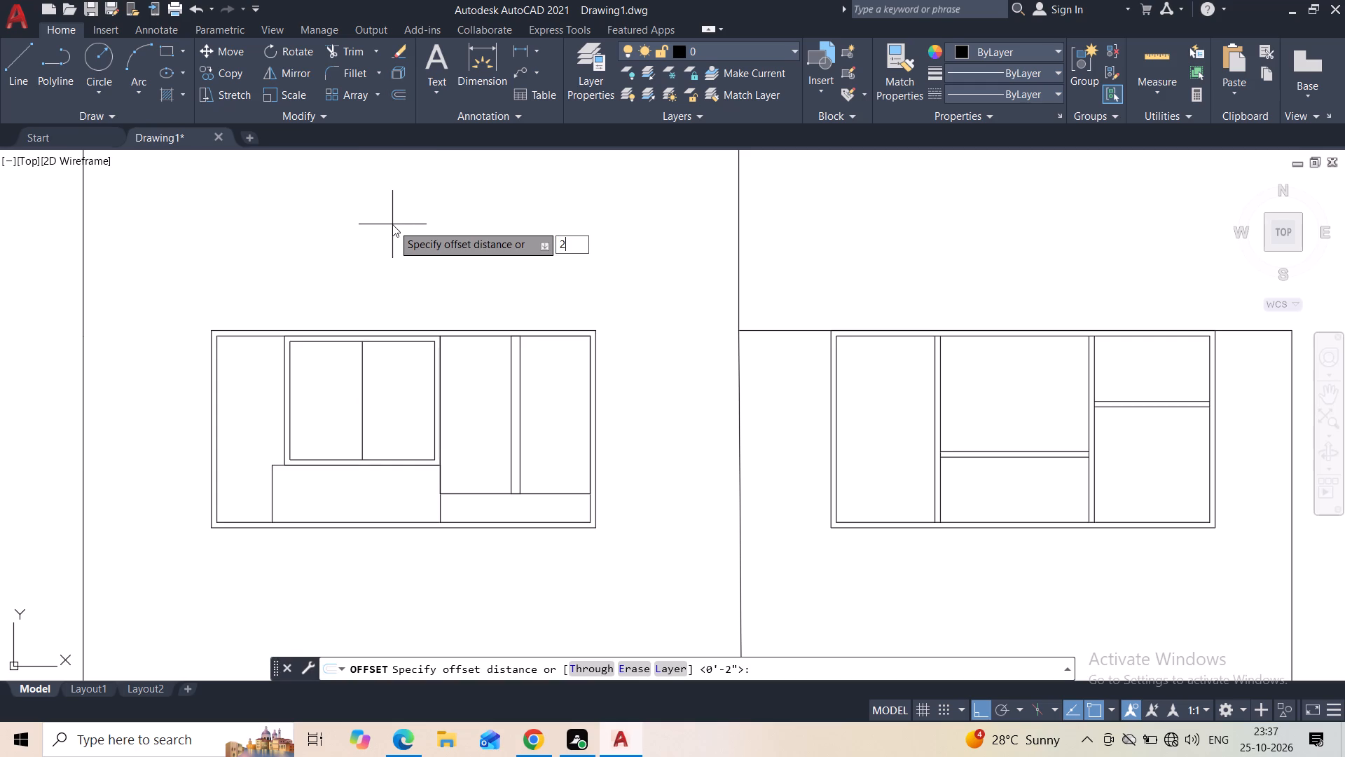
key(shift+quotedbl)
key(Return)
click(392, 224)
key(Escape)
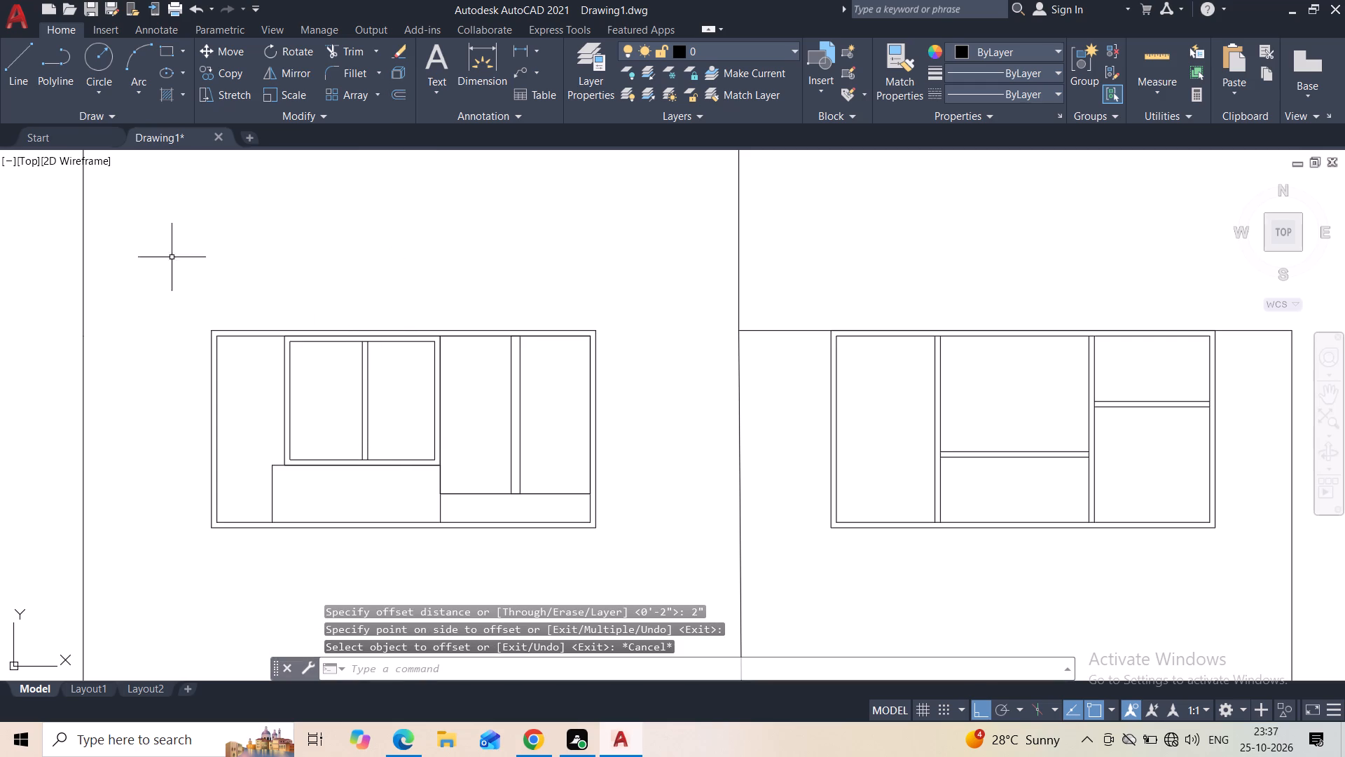
Draw a horizontal line from beside the framed pane across it and both tall rectangles to the window's inner frame.
click(22, 72)
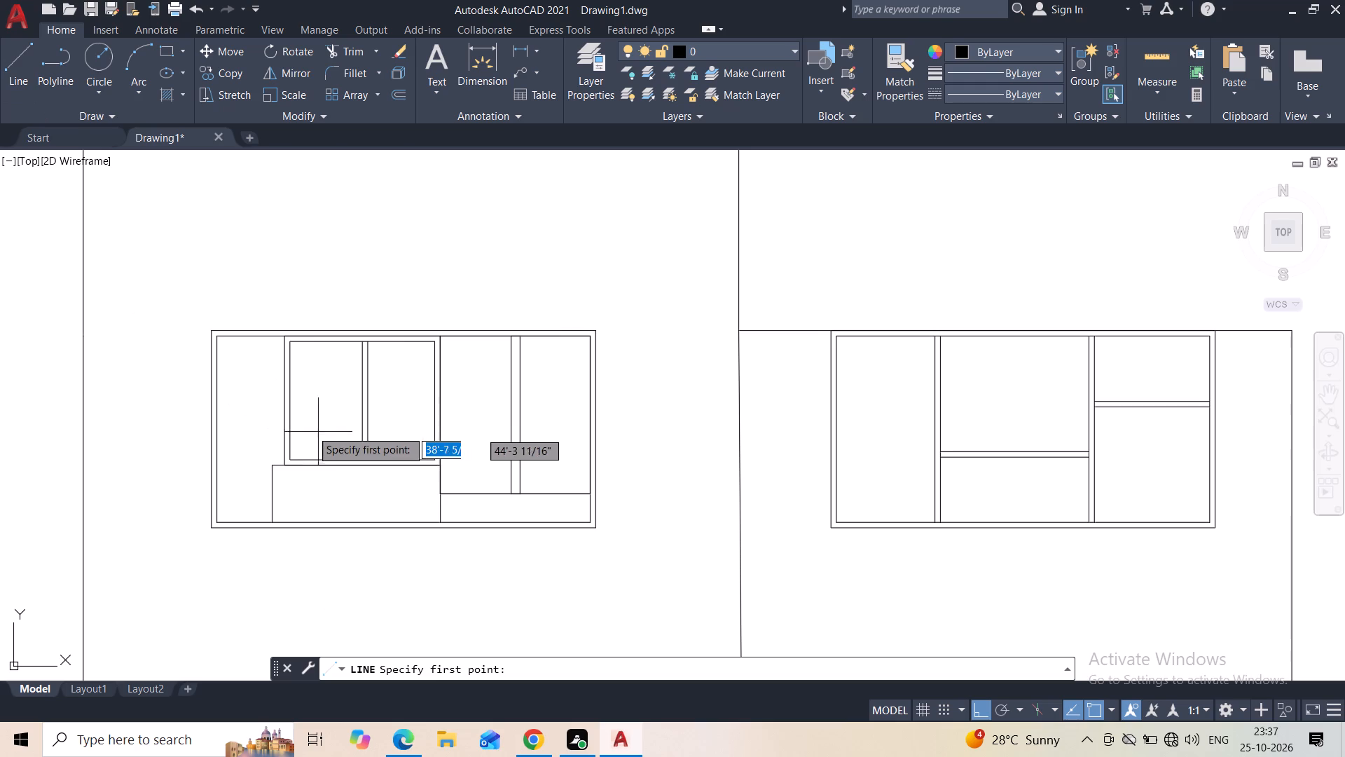
click(270, 430)
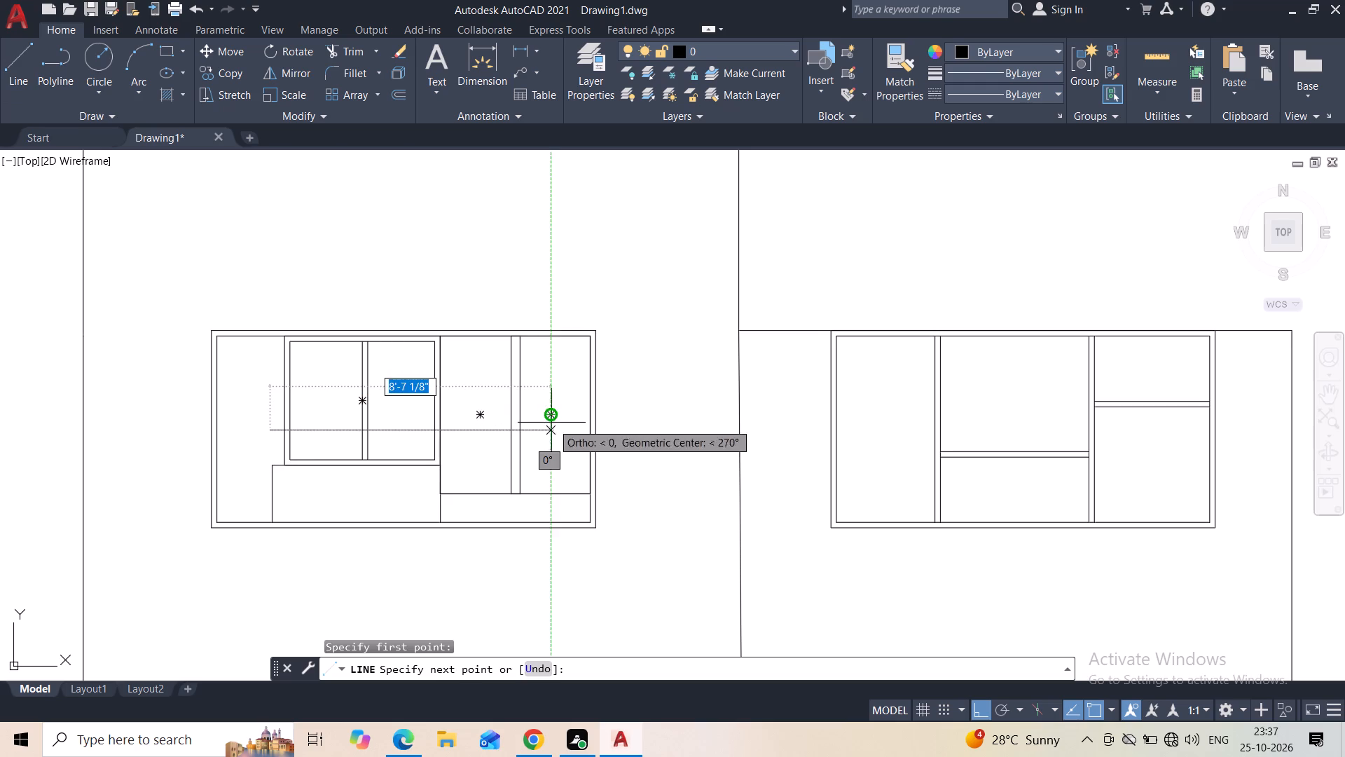
scroll(566, 432, up, 2)
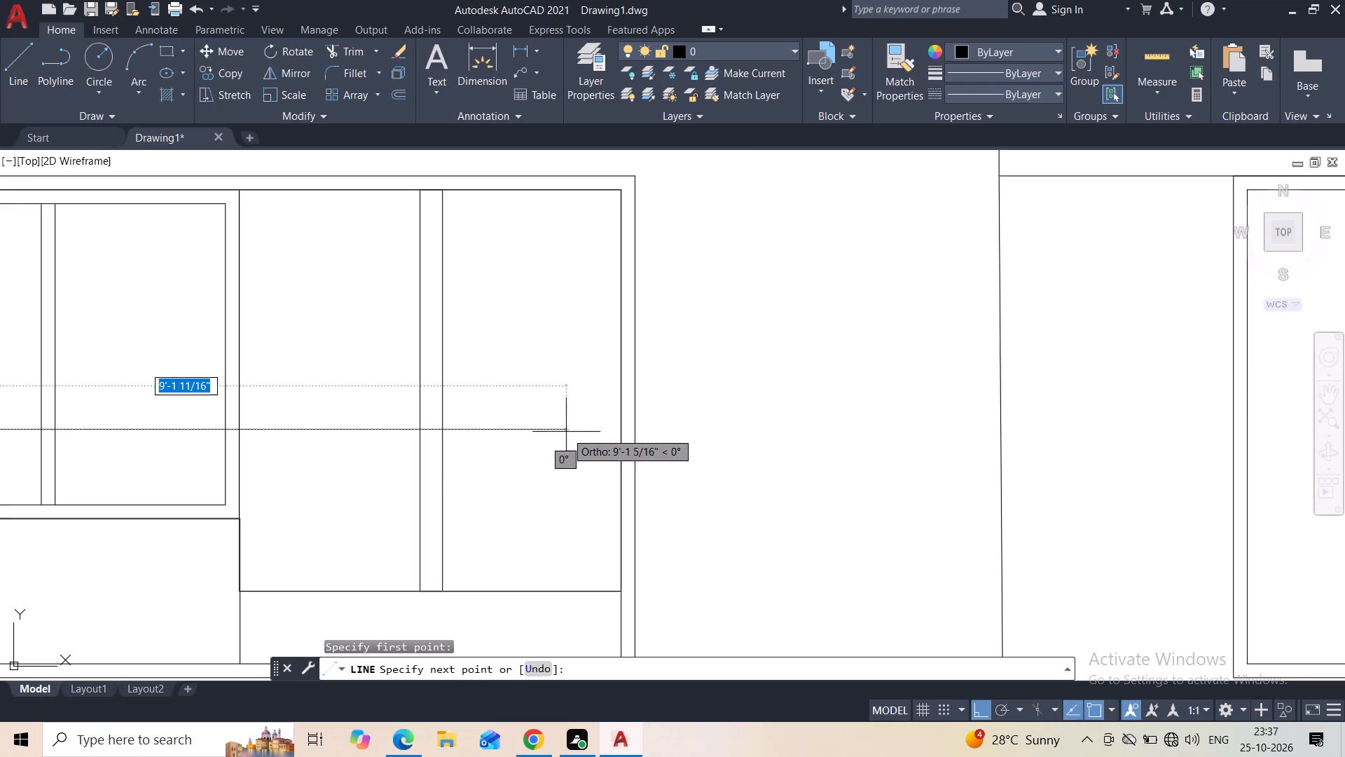
click(614, 430)
key(Escape)
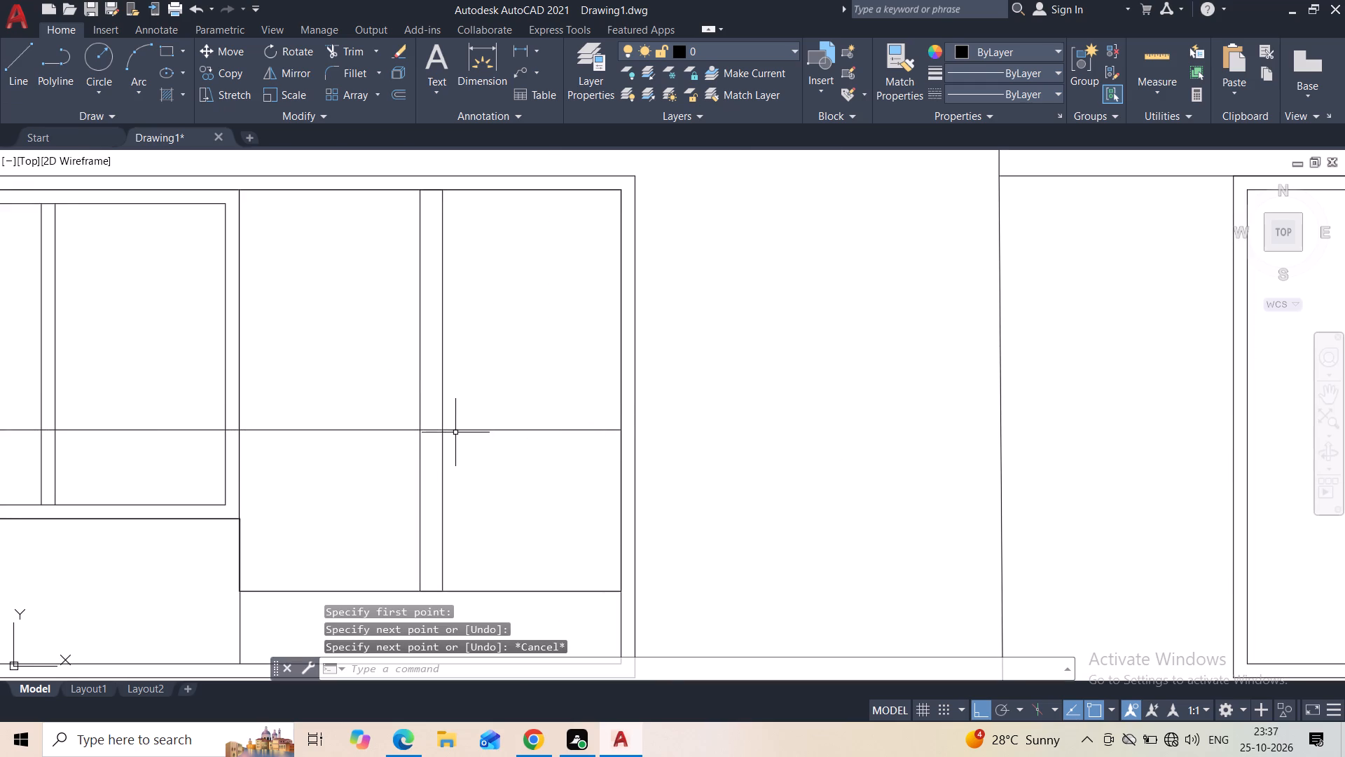
Offset the horizontal line crossing the framed pane and tall rectangles 2" upward to form a double-line rail.
click(479, 426)
click(479, 444)
click(396, 94)
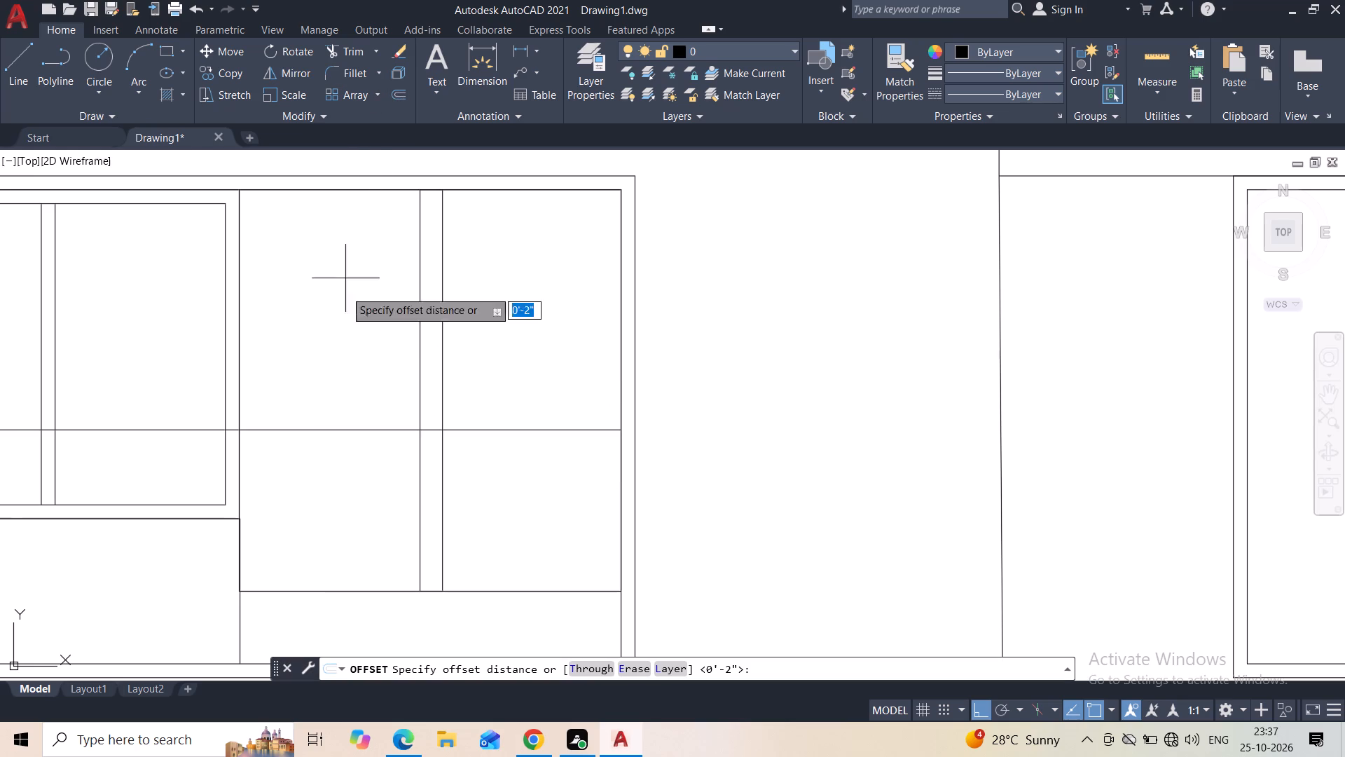
text(2")
key(Return)
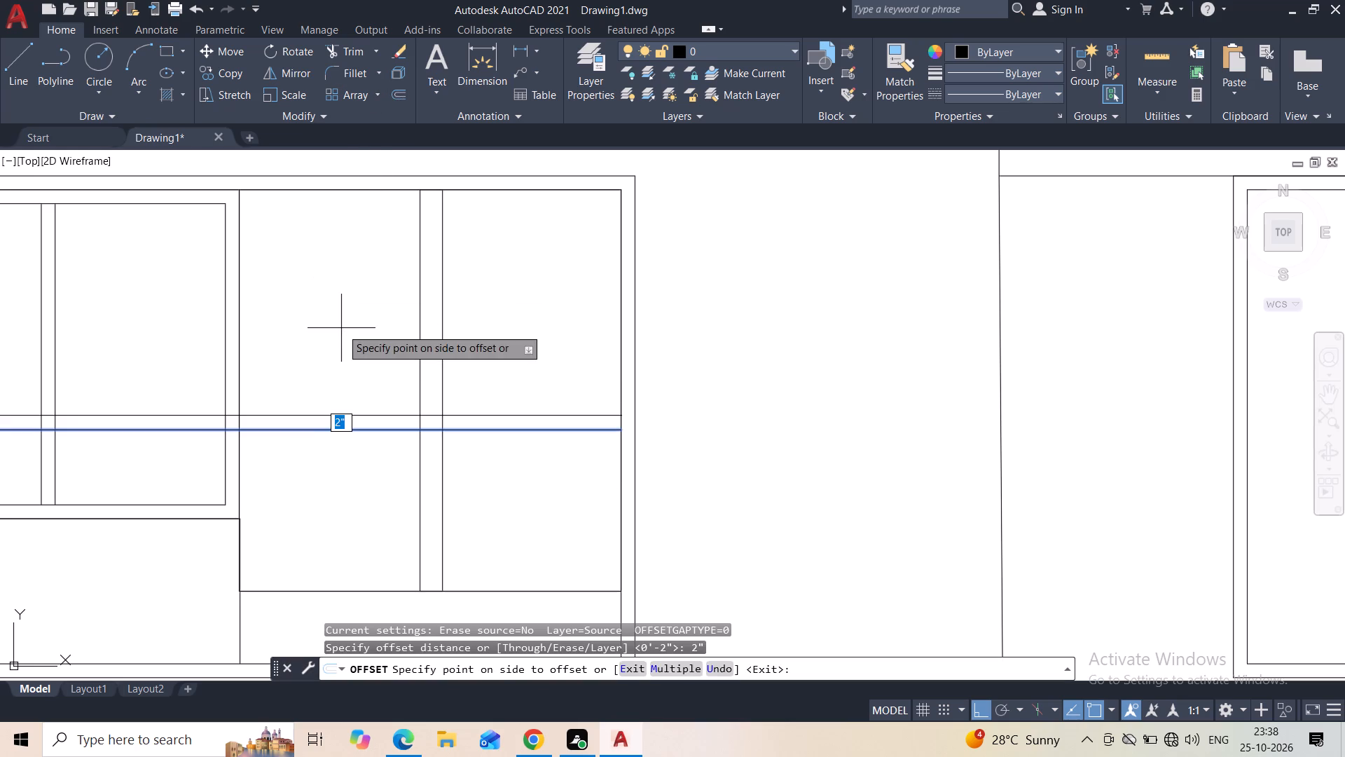
click(341, 328)
scroll(317, 334, down, 2)
middle_drag(317, 336, 479, 308)
key(Escape)
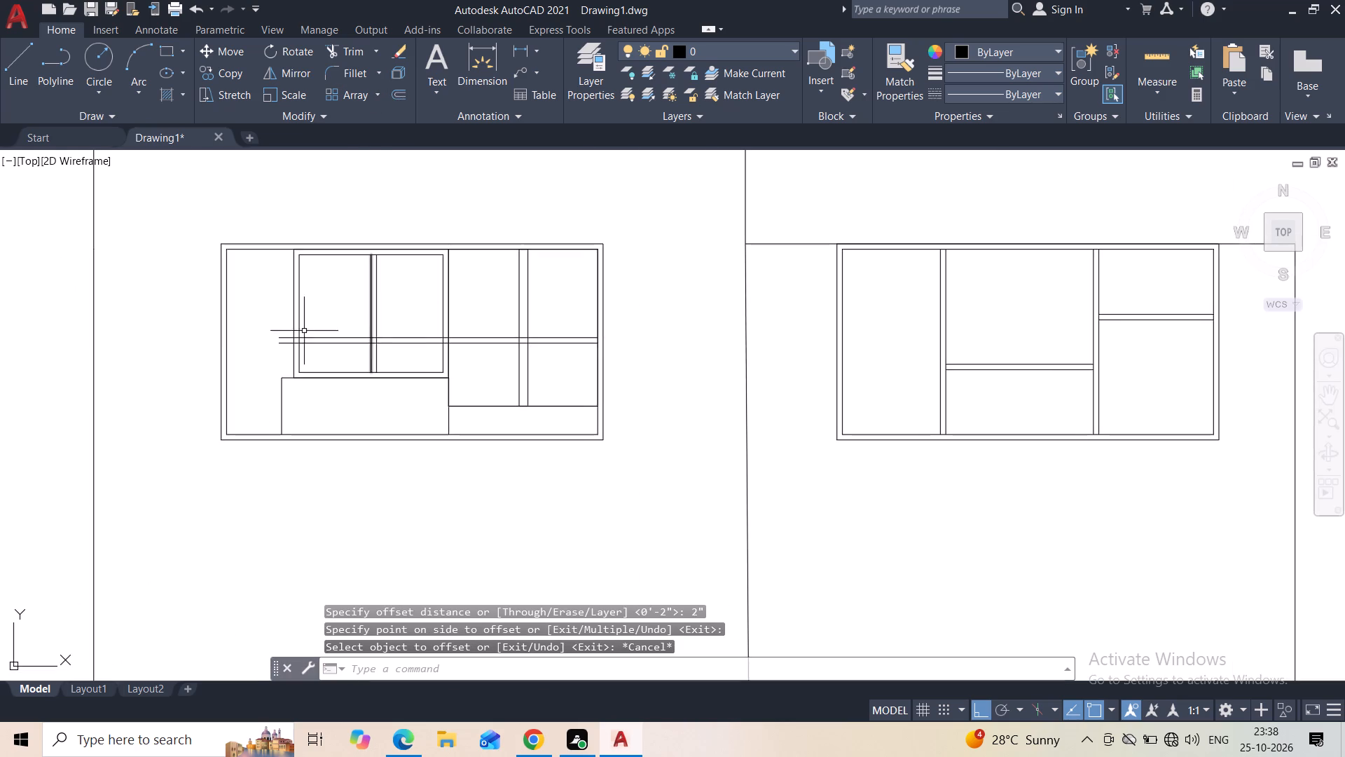
Round the rail's free end with a two-point circle between the two line ends, trimming away its inner half.
scroll(284, 334, up, 4)
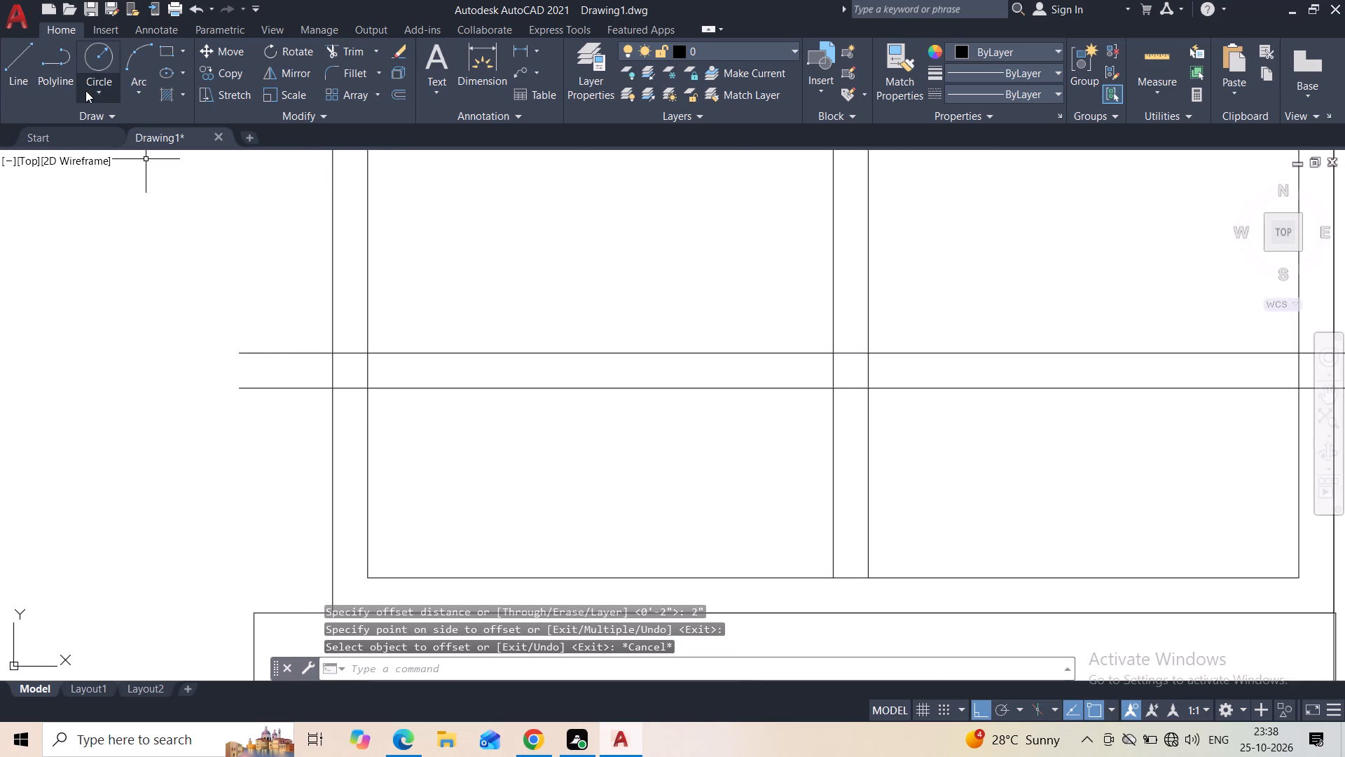
click(85, 90)
click(118, 201)
click(230, 350)
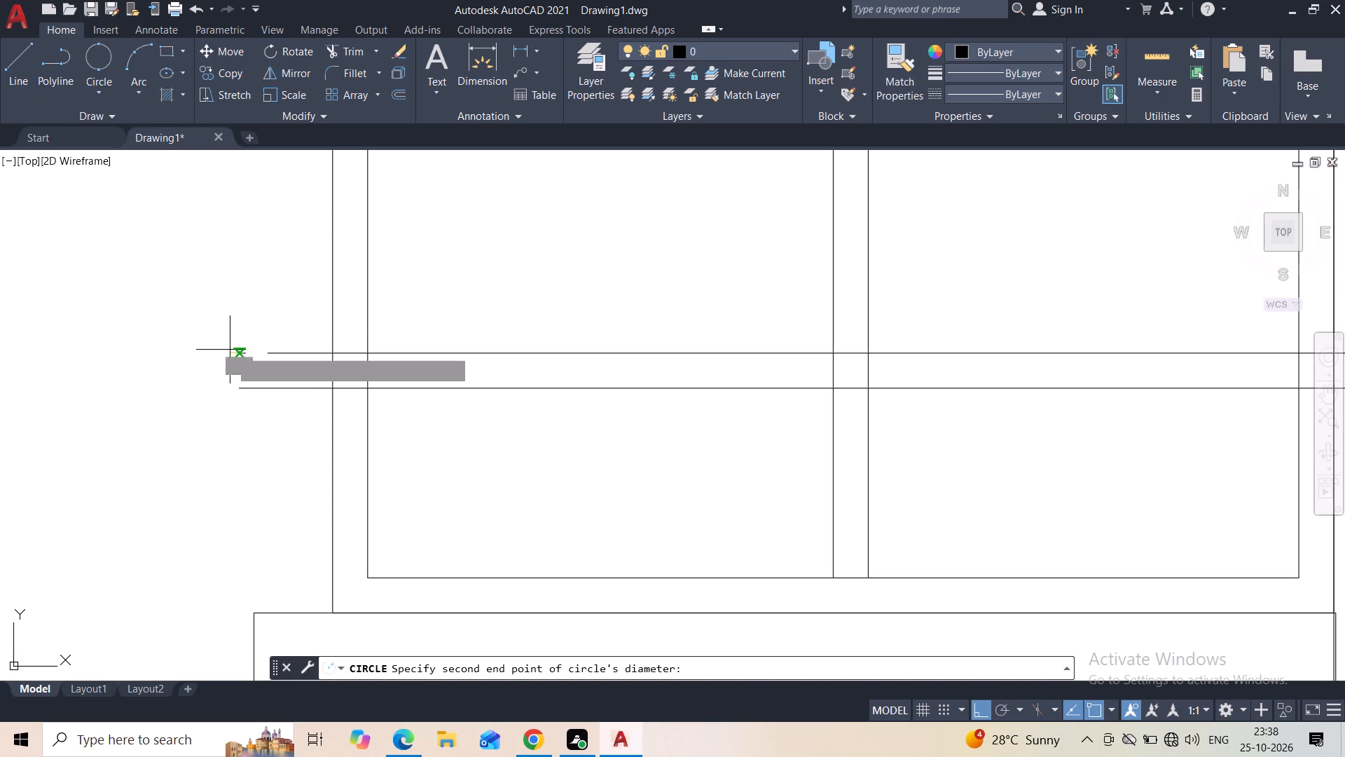
click(237, 390)
key(Escape)
click(331, 55)
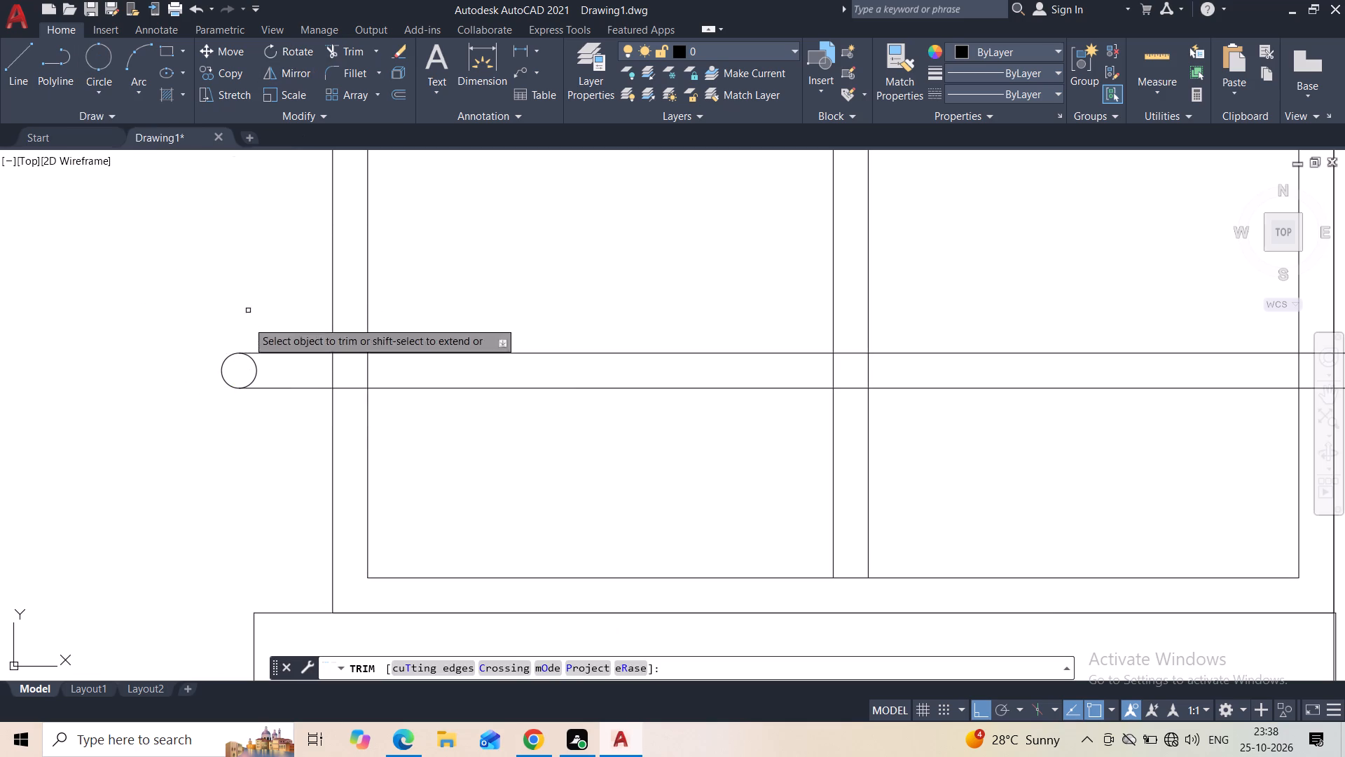
drag(261, 369, 236, 366)
key(Escape)
Move both rail lines and the rounded end cap straight down to just above the framed pane's lower edge.
scroll(241, 362, down, 4)
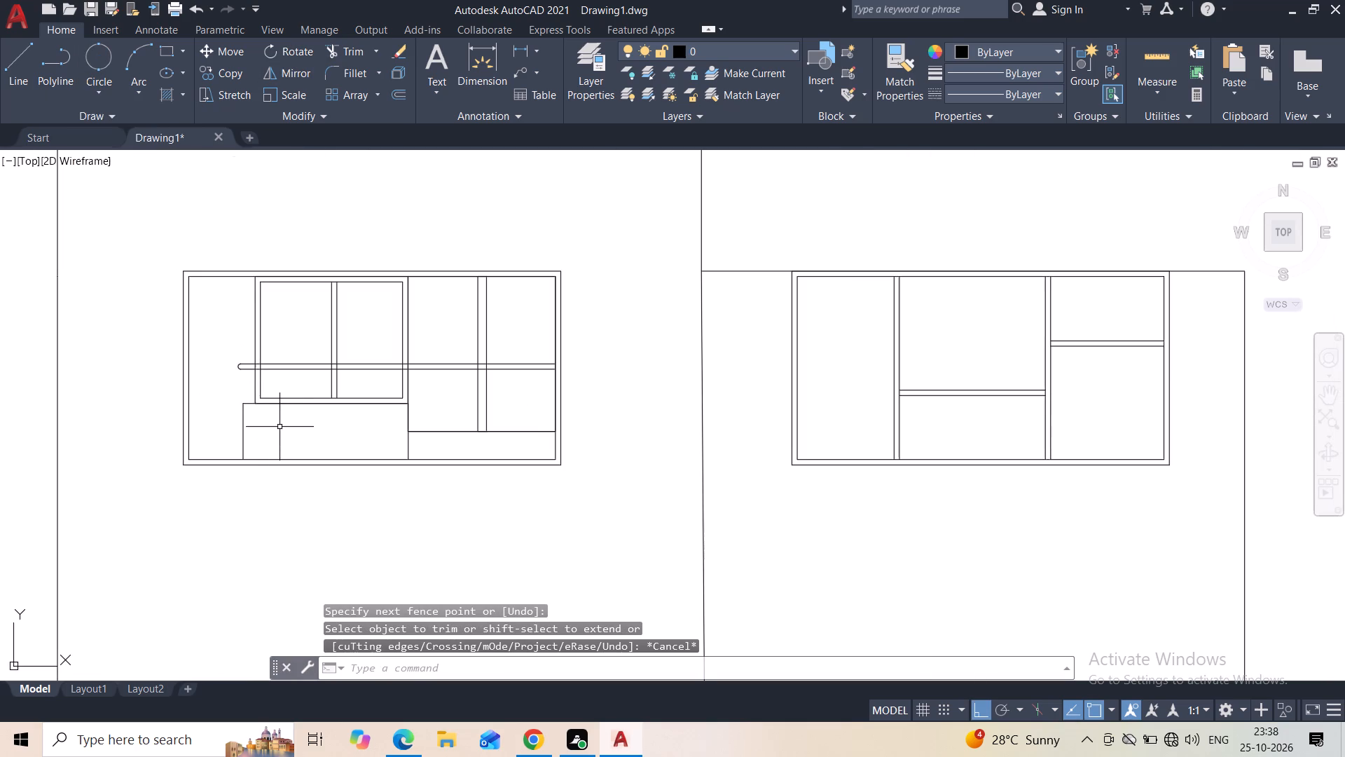
click(312, 360)
click(296, 389)
scroll(244, 376, up, 3)
click(244, 324)
click(209, 357)
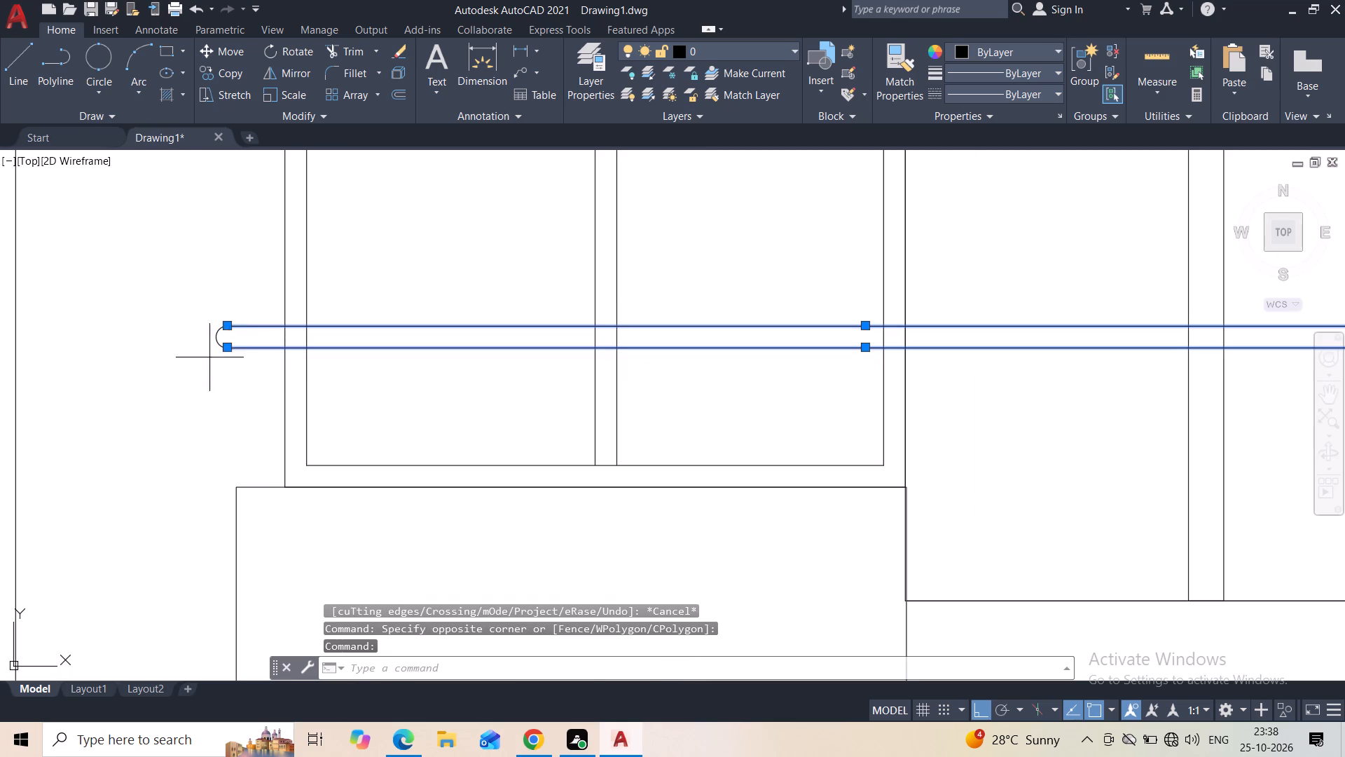
double_click(225, 313)
click(219, 344)
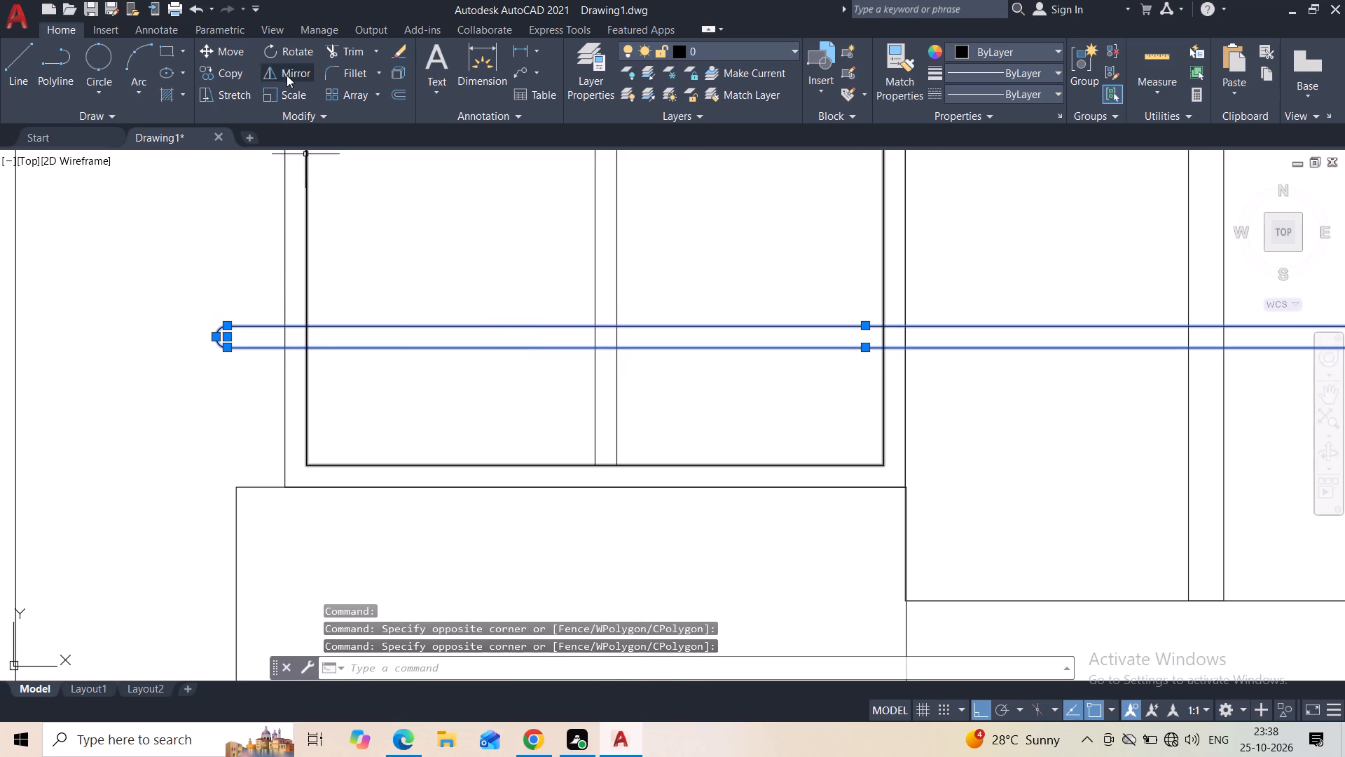
click(222, 50)
click(231, 352)
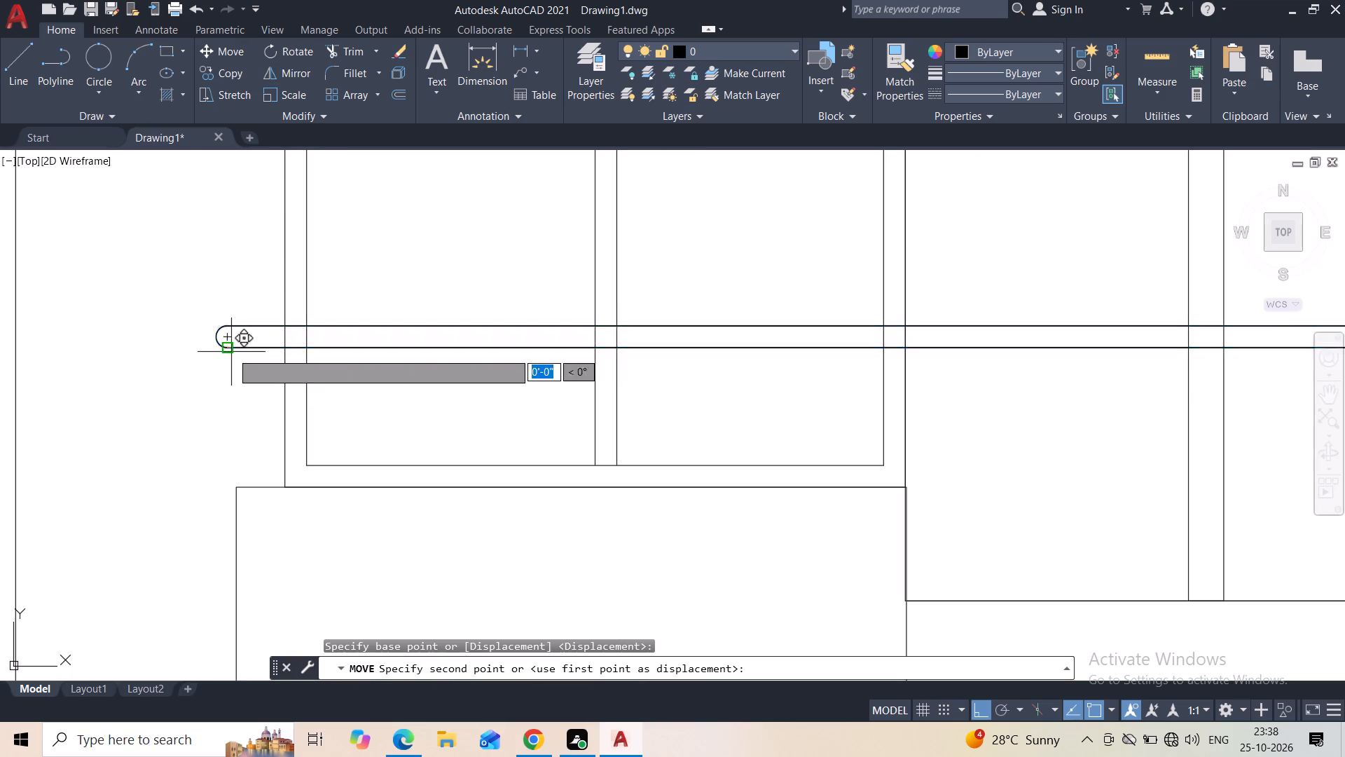
click(219, 422)
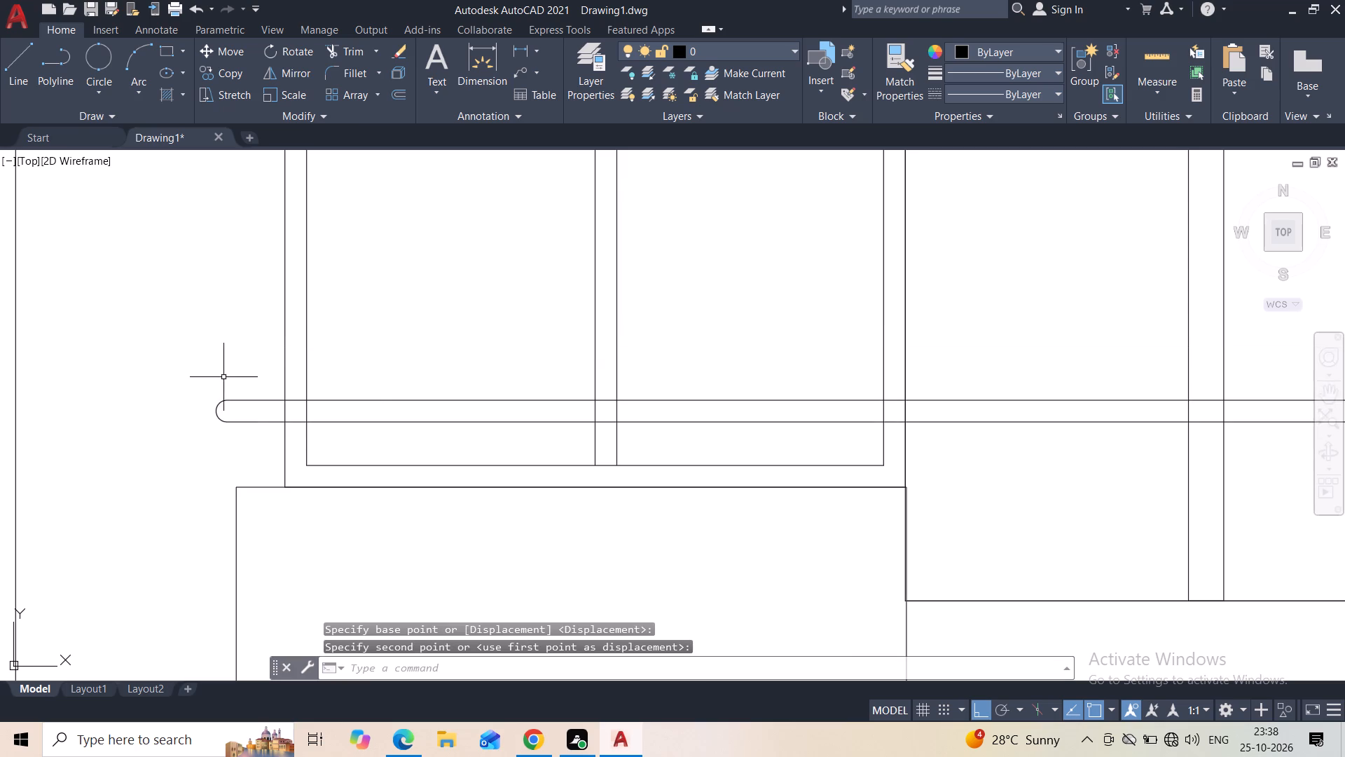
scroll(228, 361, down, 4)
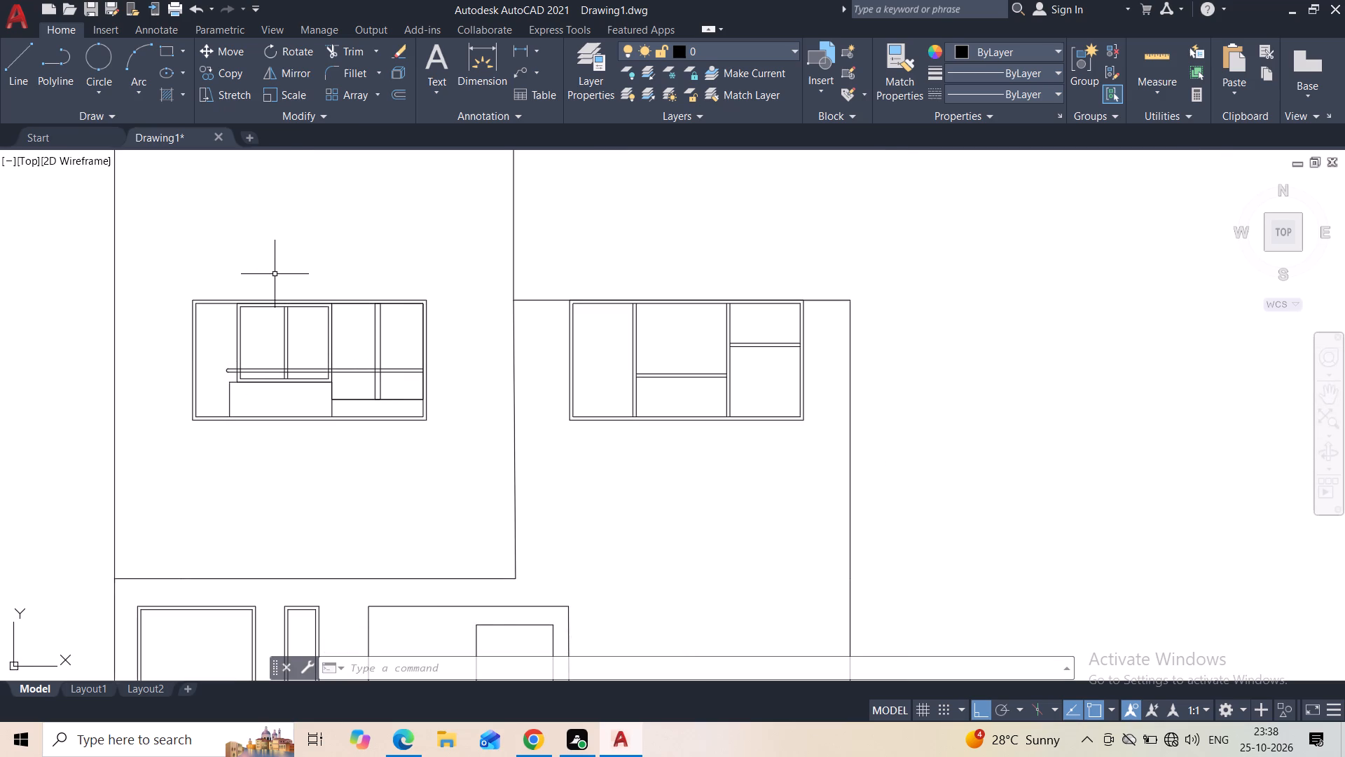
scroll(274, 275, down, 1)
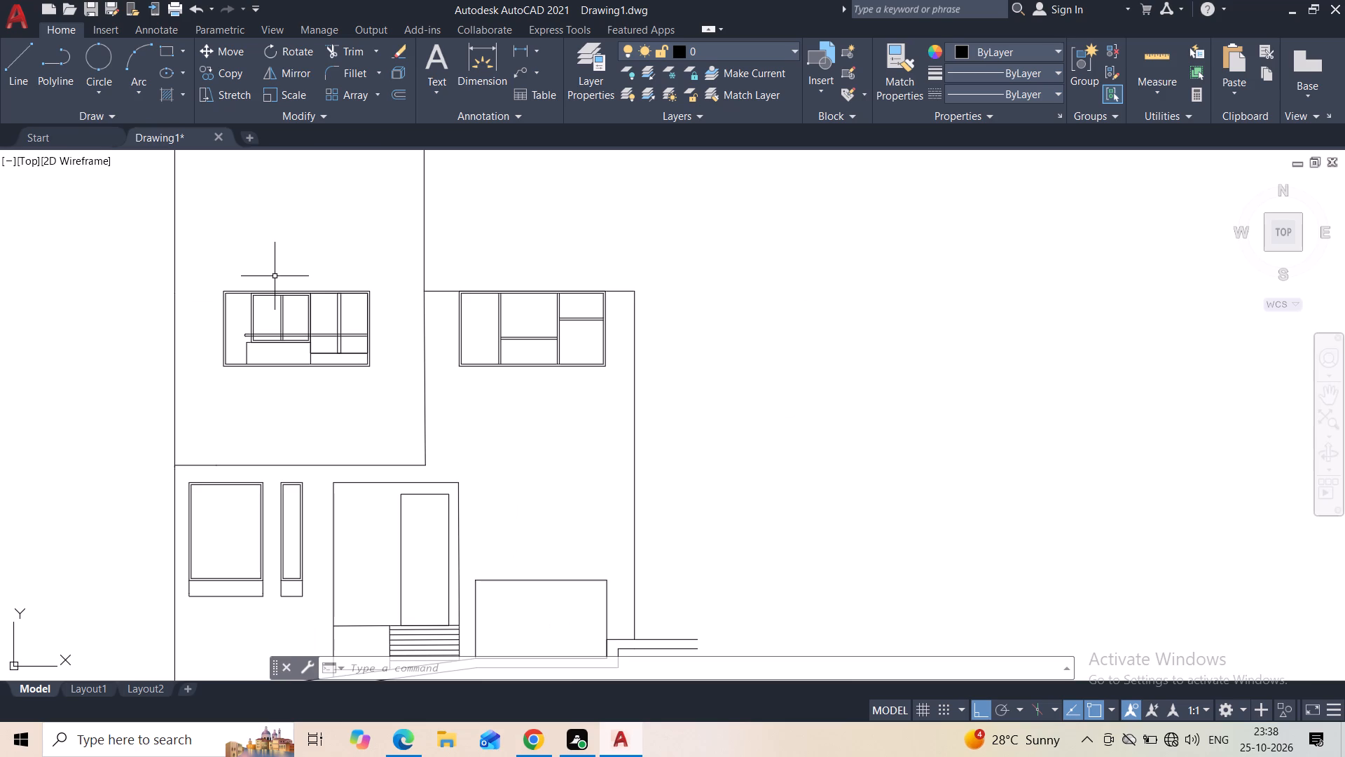
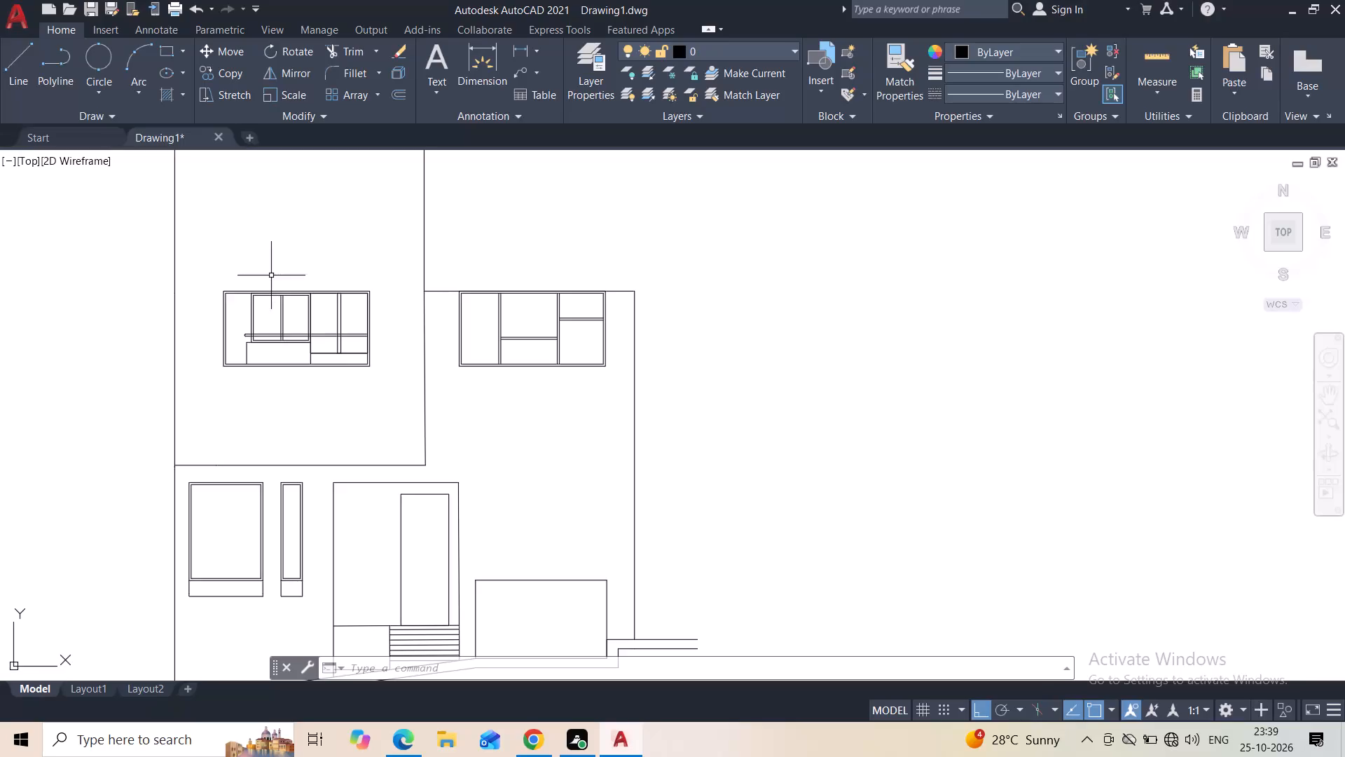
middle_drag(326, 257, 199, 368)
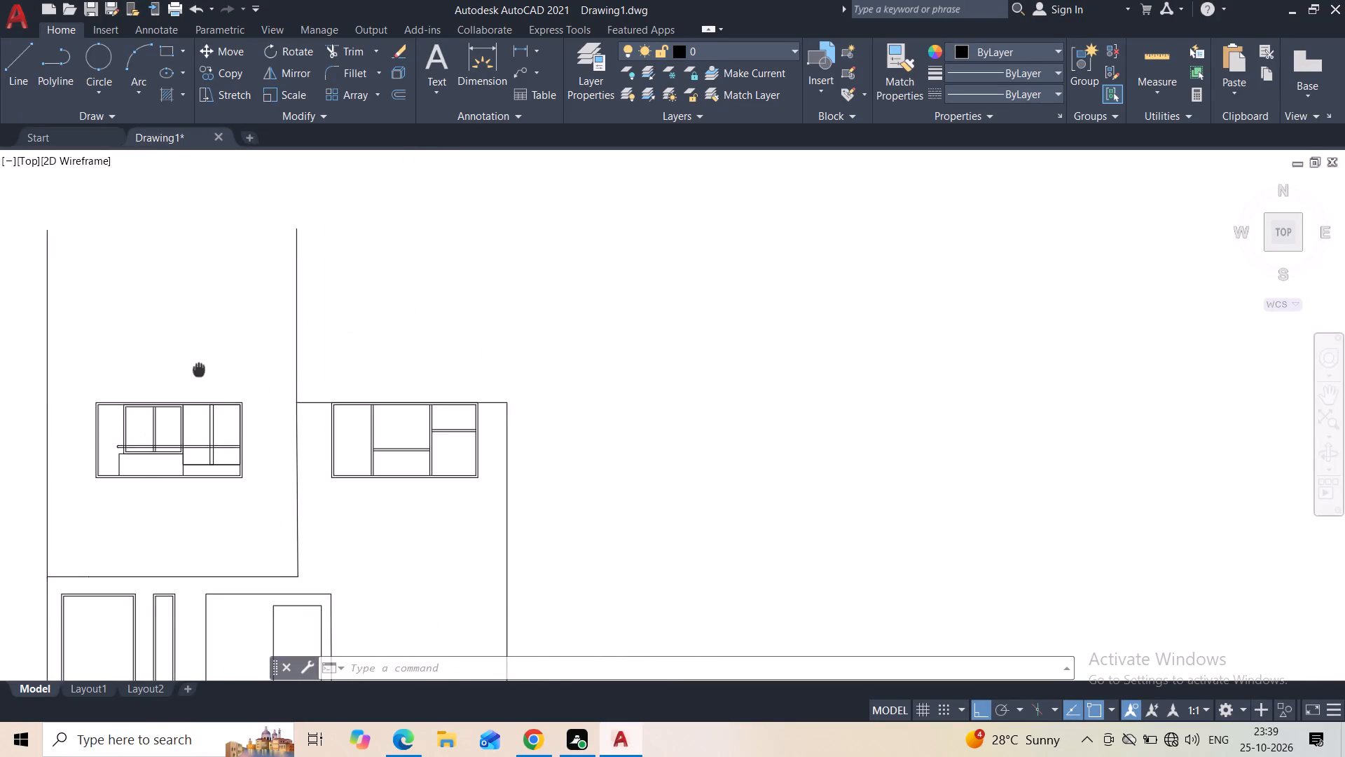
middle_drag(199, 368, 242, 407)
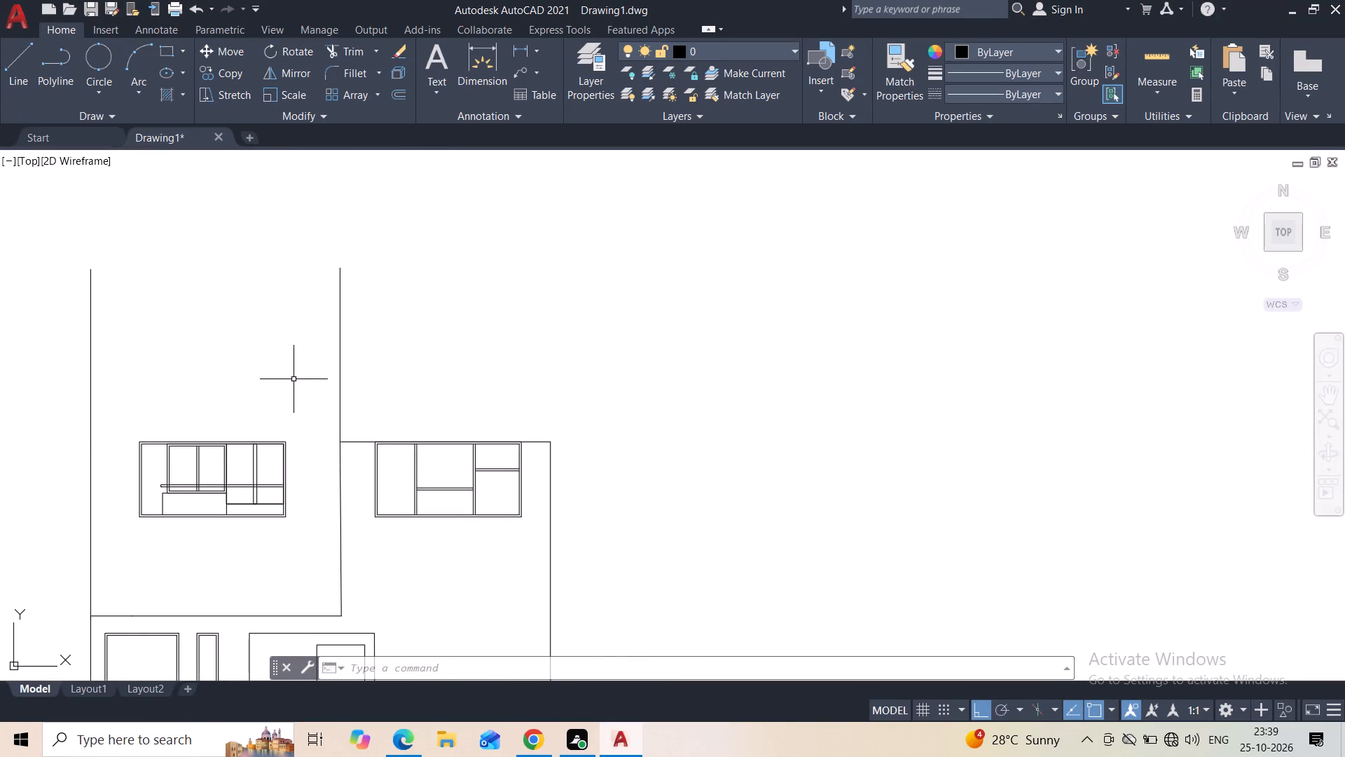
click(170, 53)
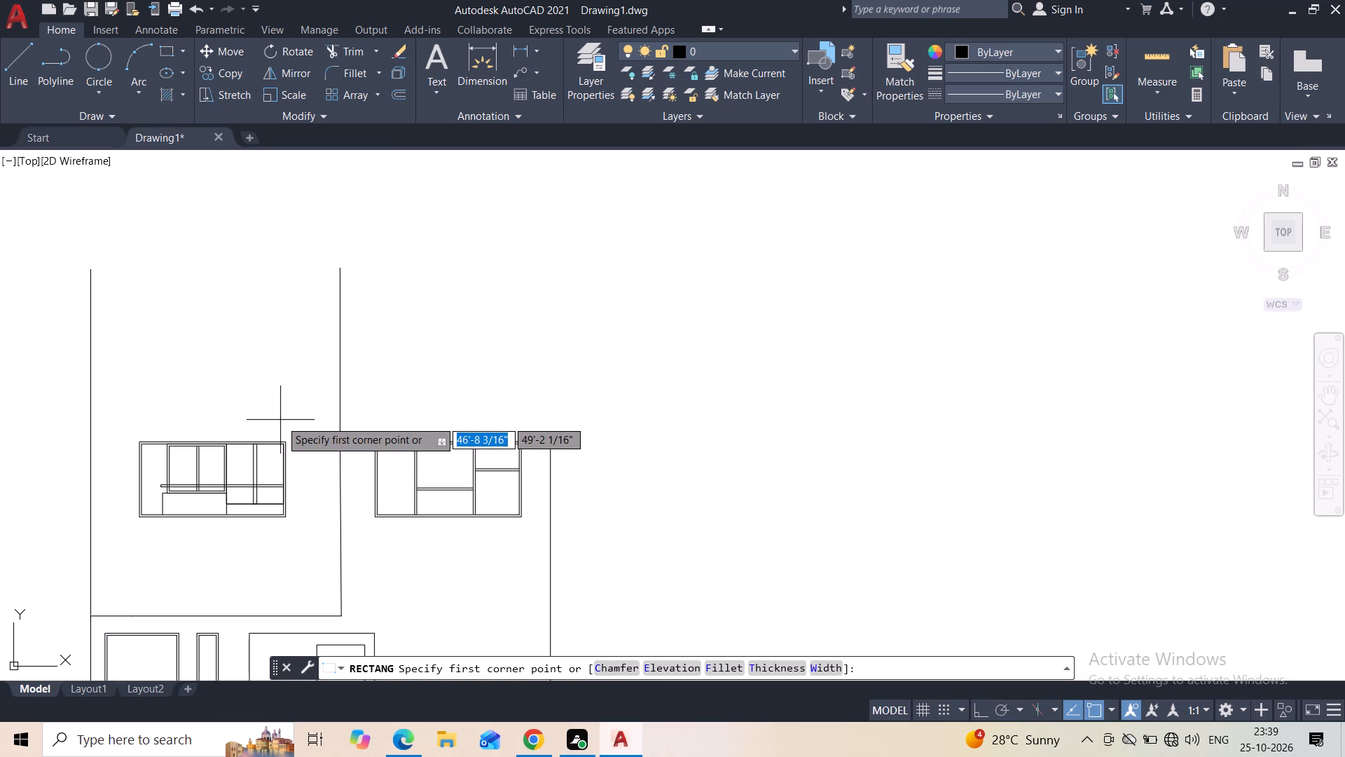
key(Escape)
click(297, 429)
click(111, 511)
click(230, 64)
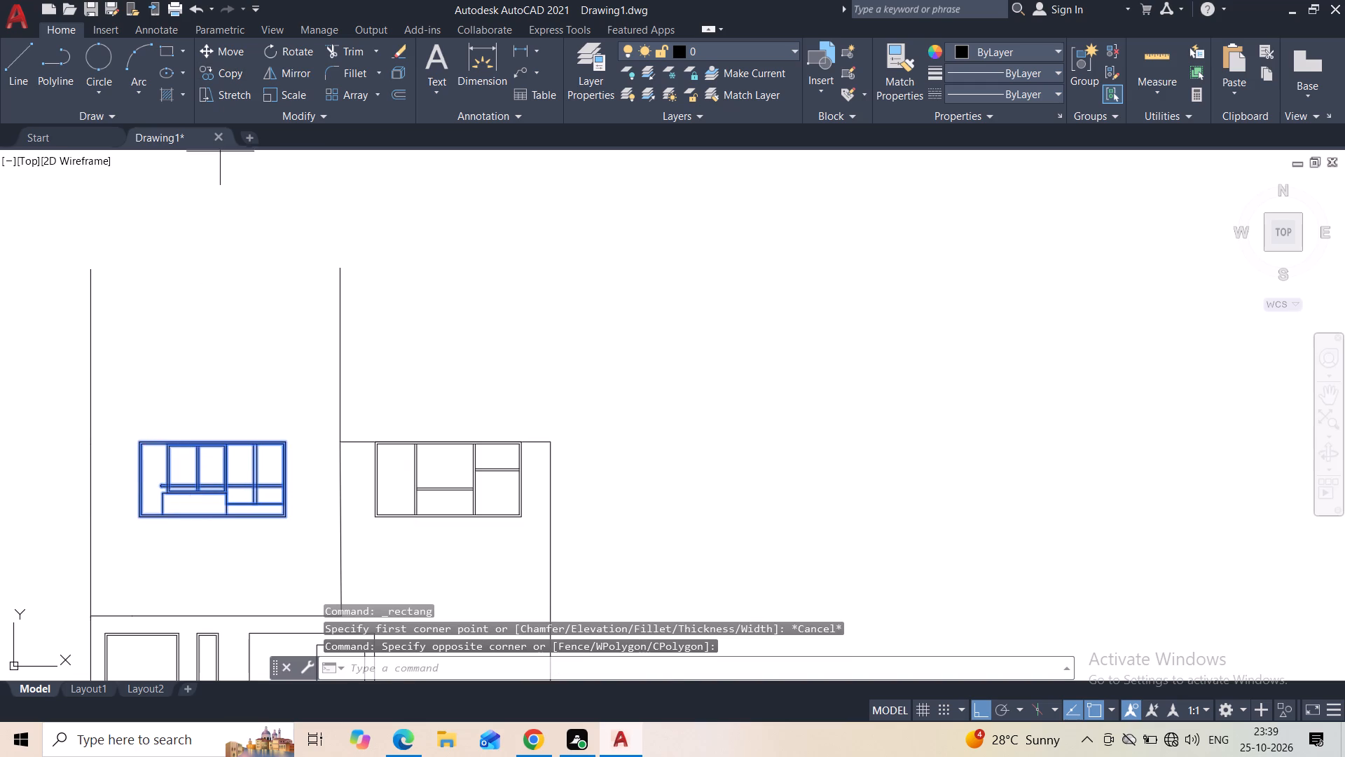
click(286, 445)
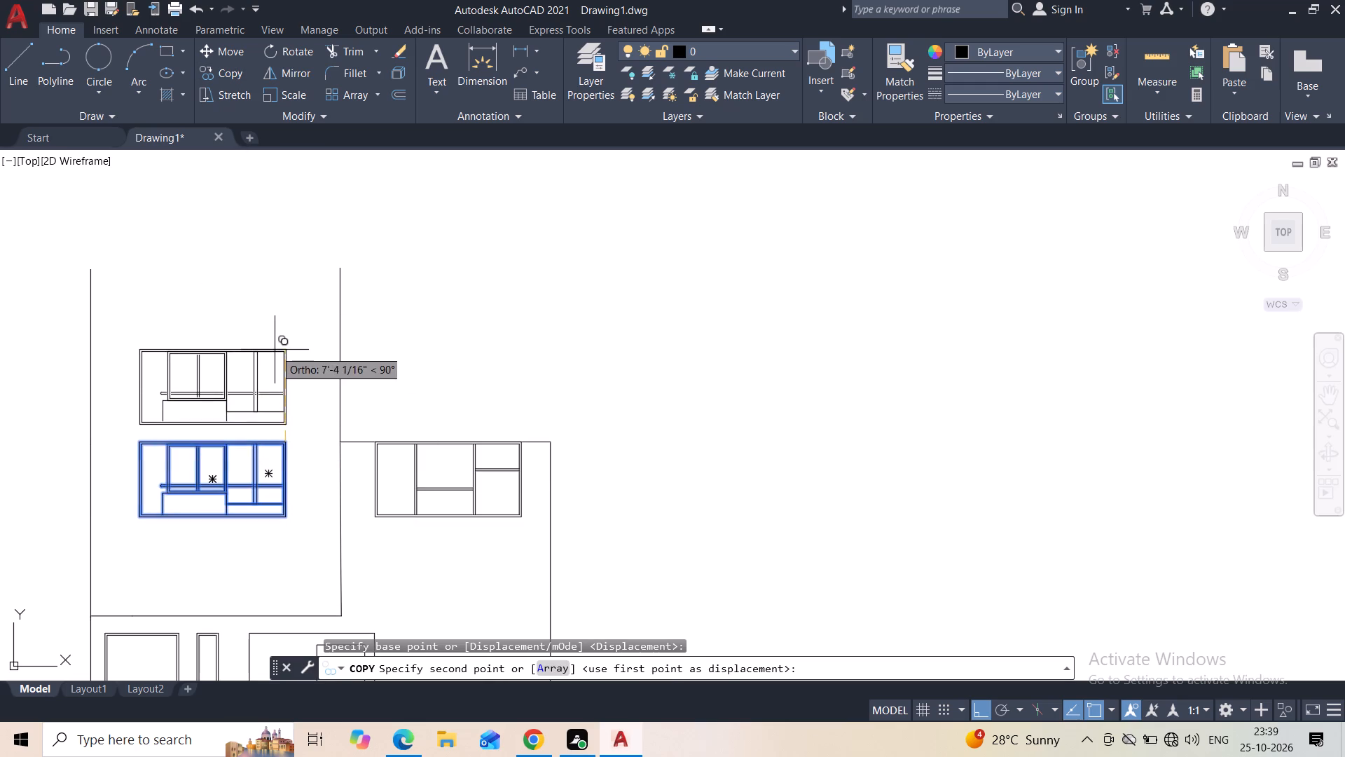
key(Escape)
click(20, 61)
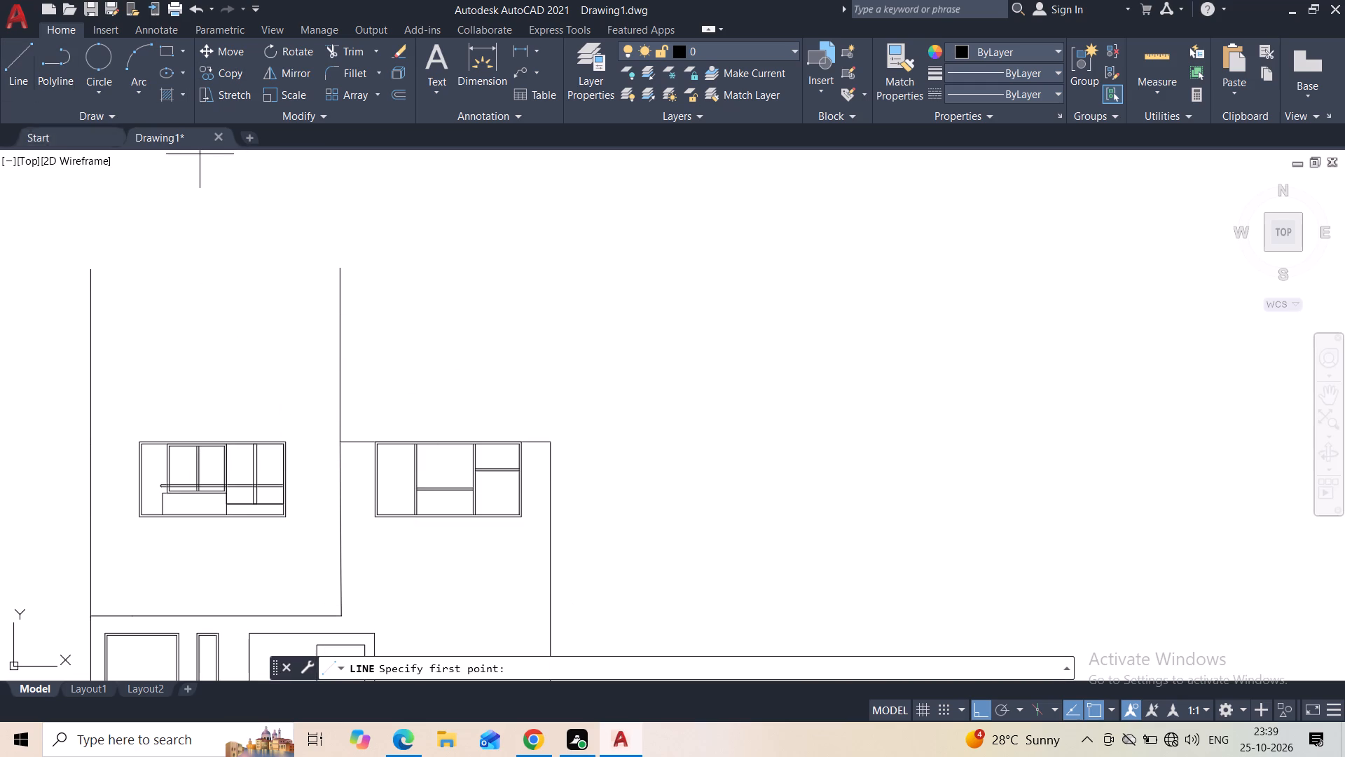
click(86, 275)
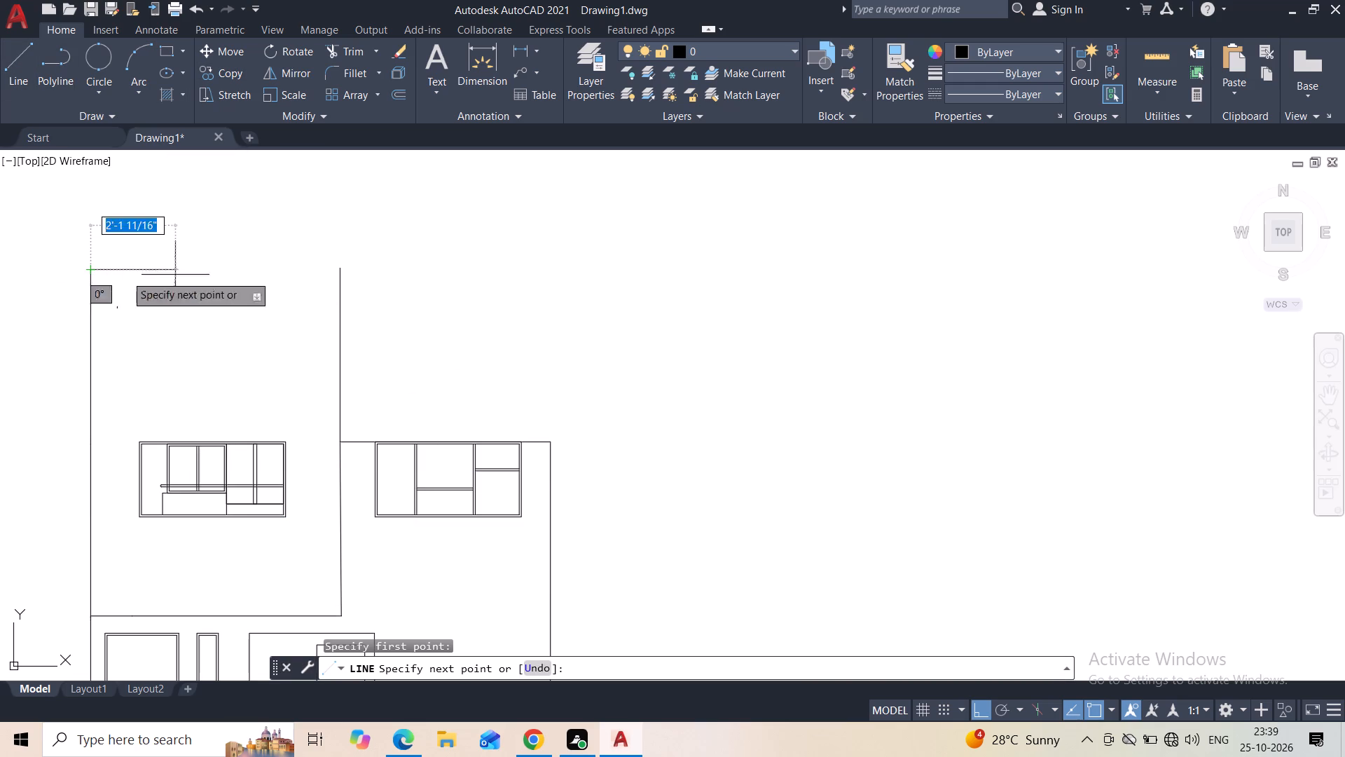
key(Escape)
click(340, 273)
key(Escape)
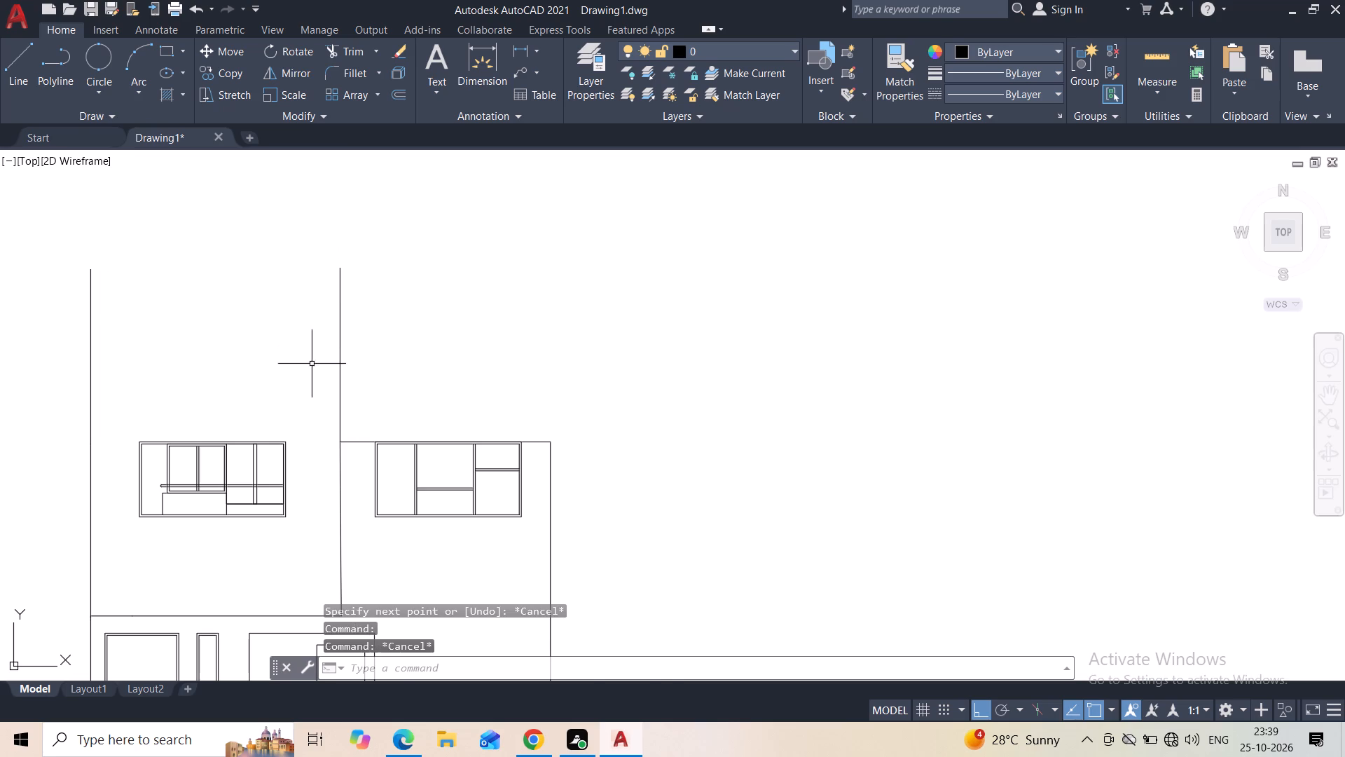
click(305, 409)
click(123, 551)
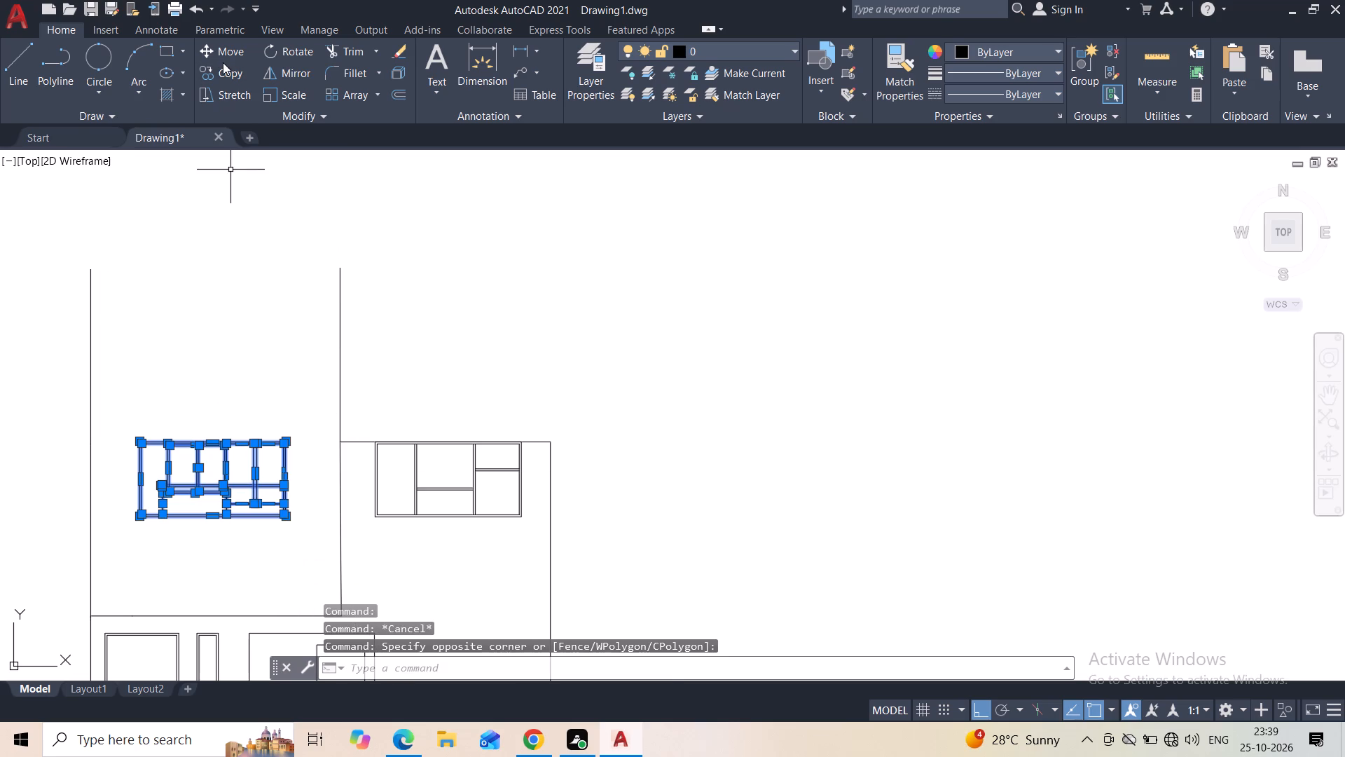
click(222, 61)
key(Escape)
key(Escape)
Copy the upper window with its mullions and round-ended rail straight up about 10'-10" between the taller block's side walls.
click(297, 420)
click(130, 543)
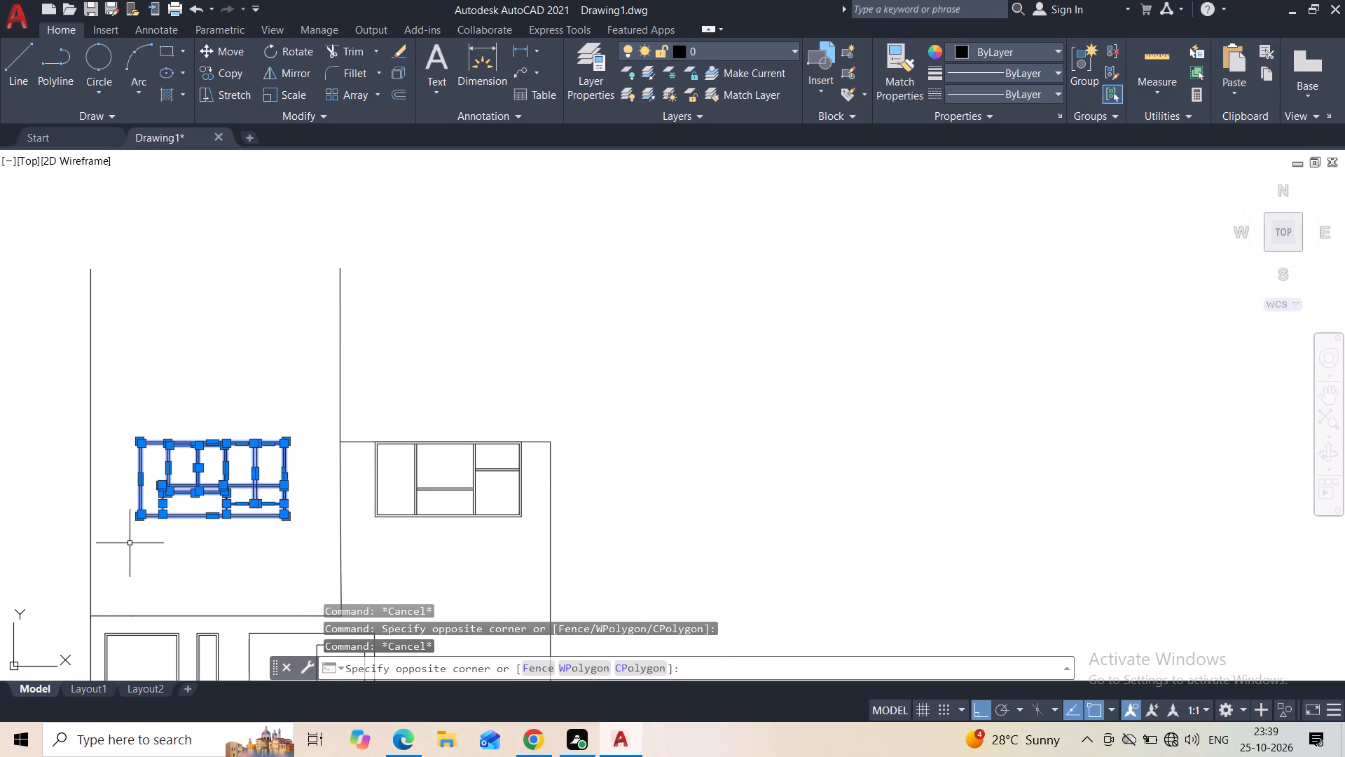
click(230, 79)
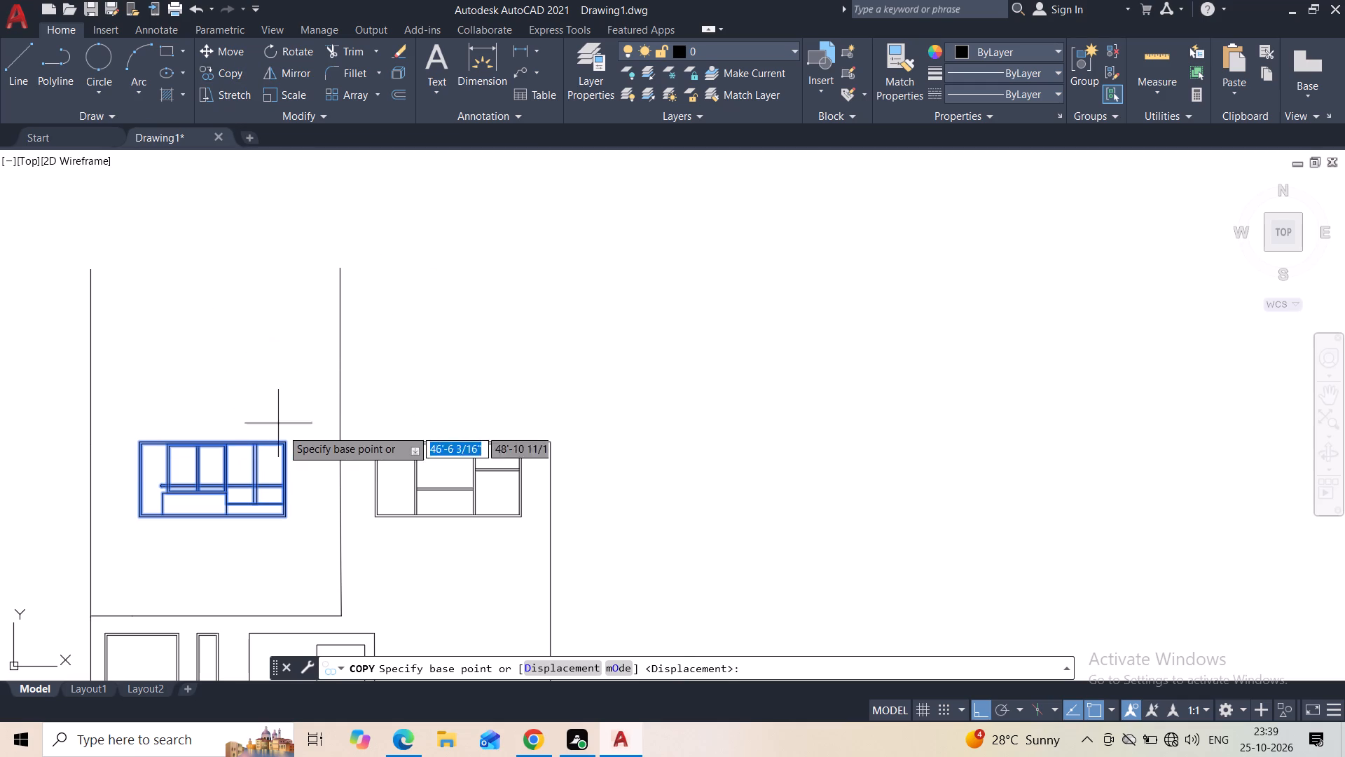
click(283, 436)
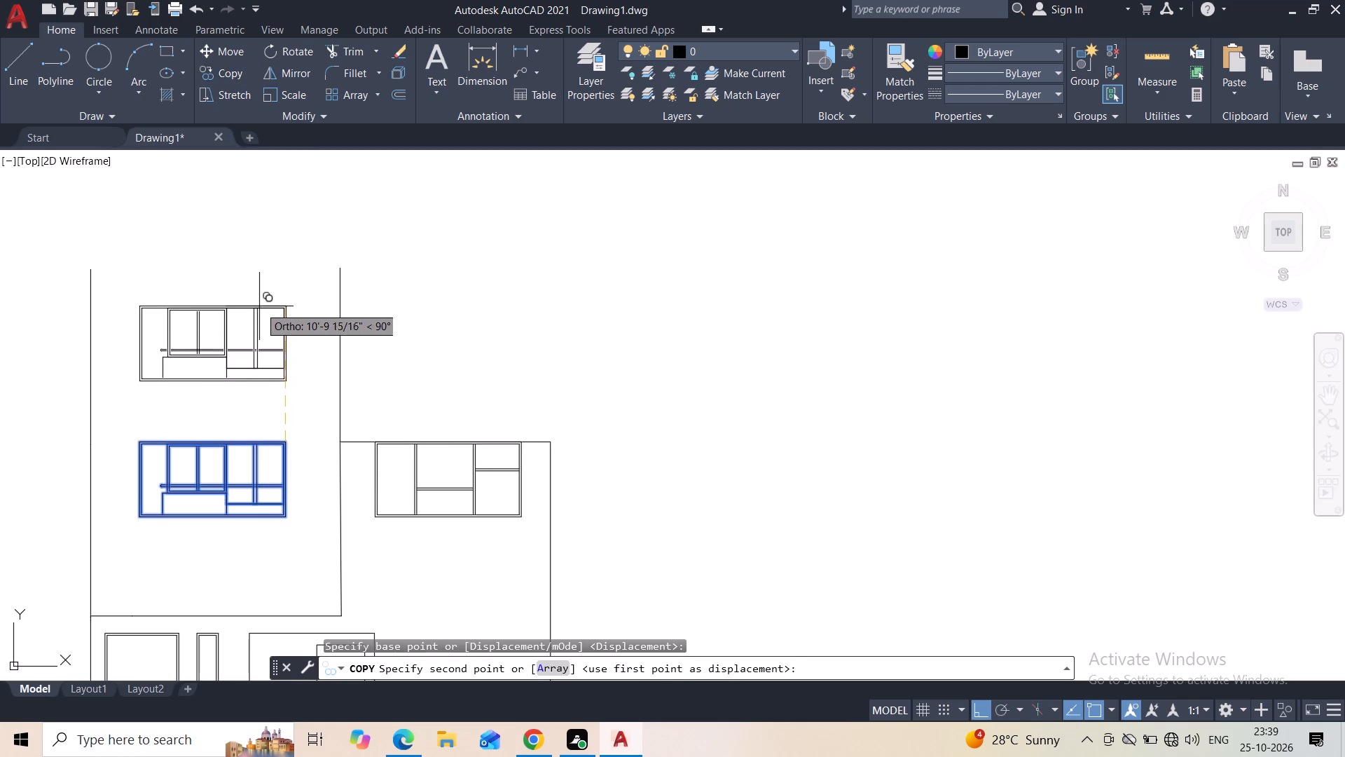
click(259, 305)
key(Escape)
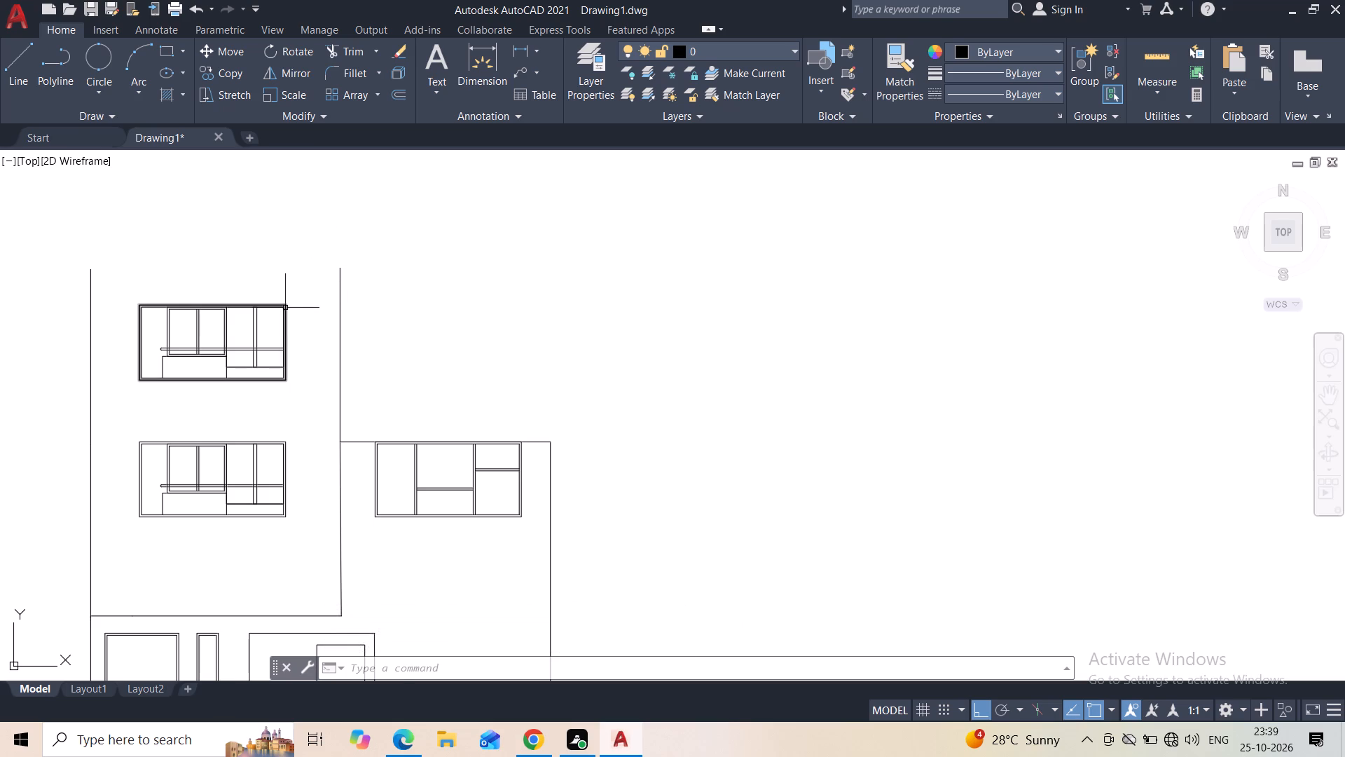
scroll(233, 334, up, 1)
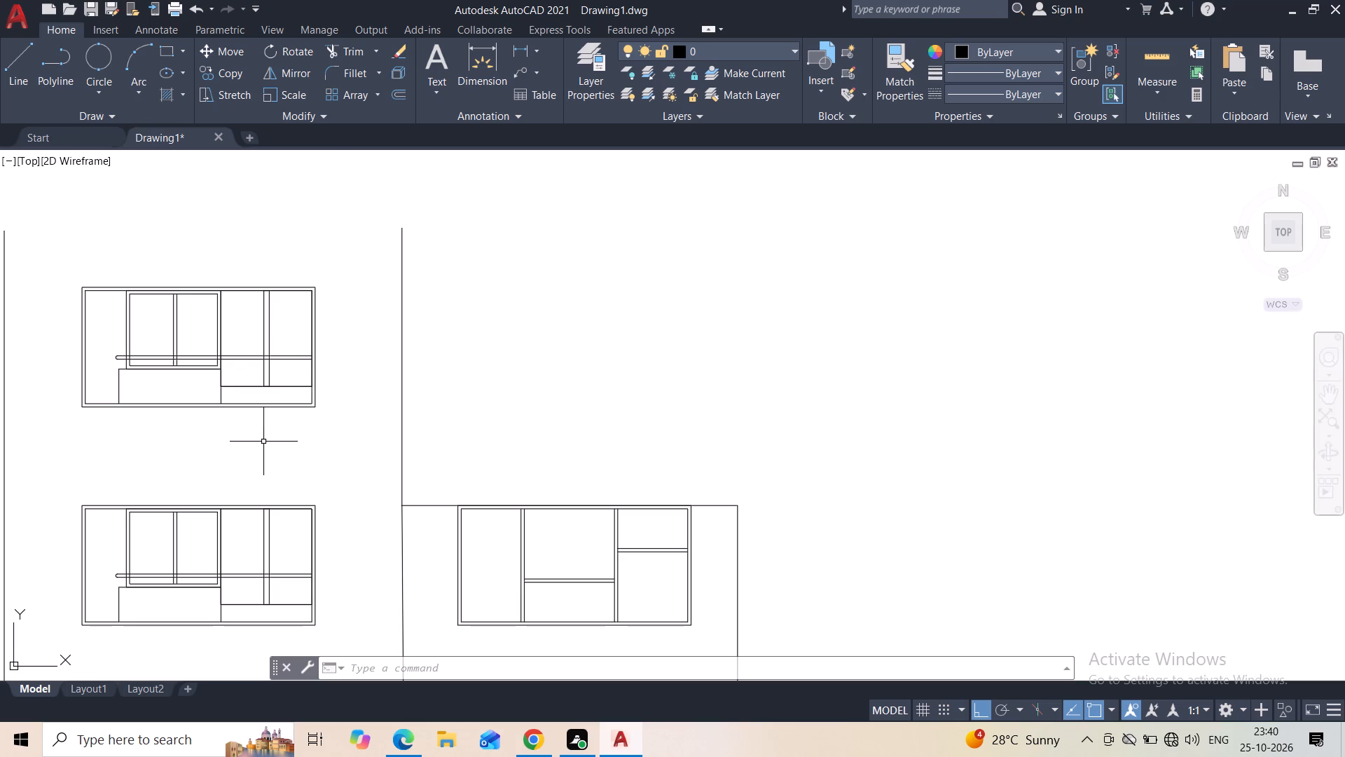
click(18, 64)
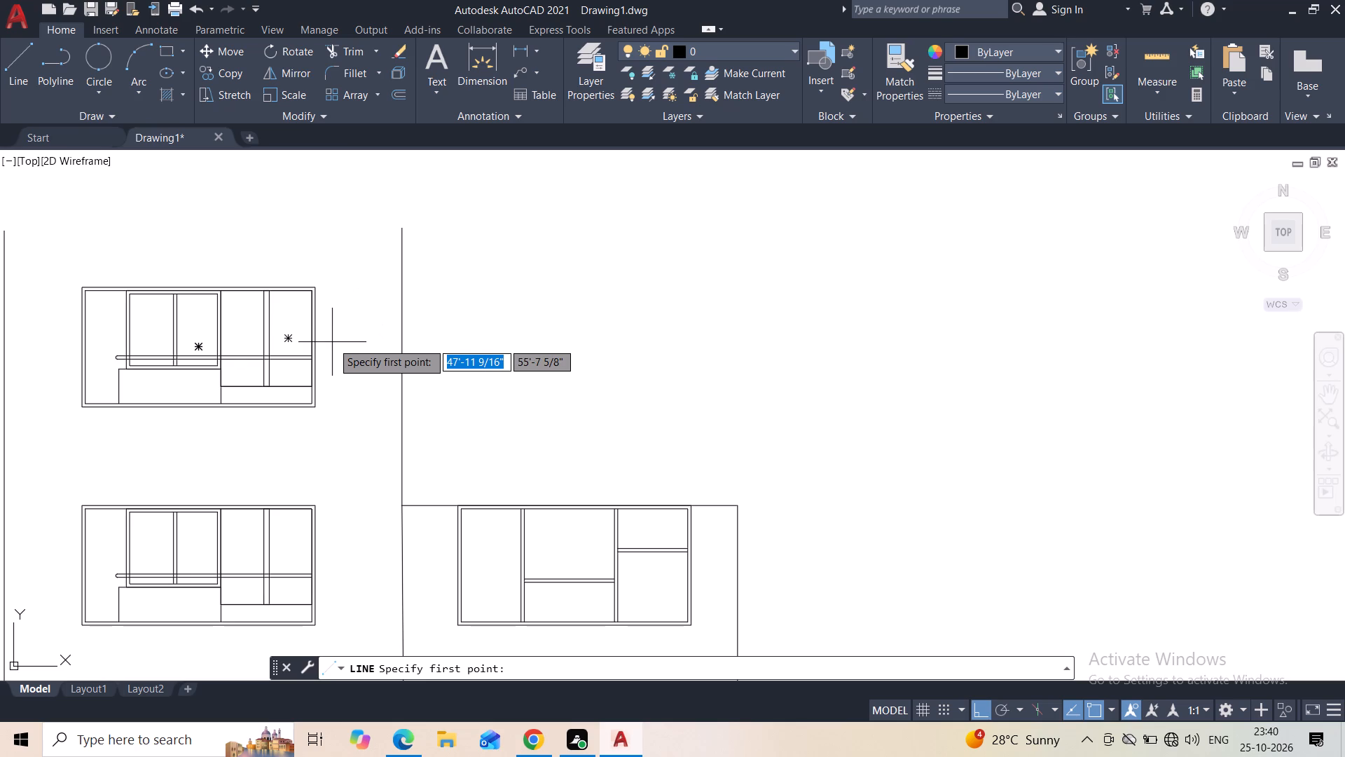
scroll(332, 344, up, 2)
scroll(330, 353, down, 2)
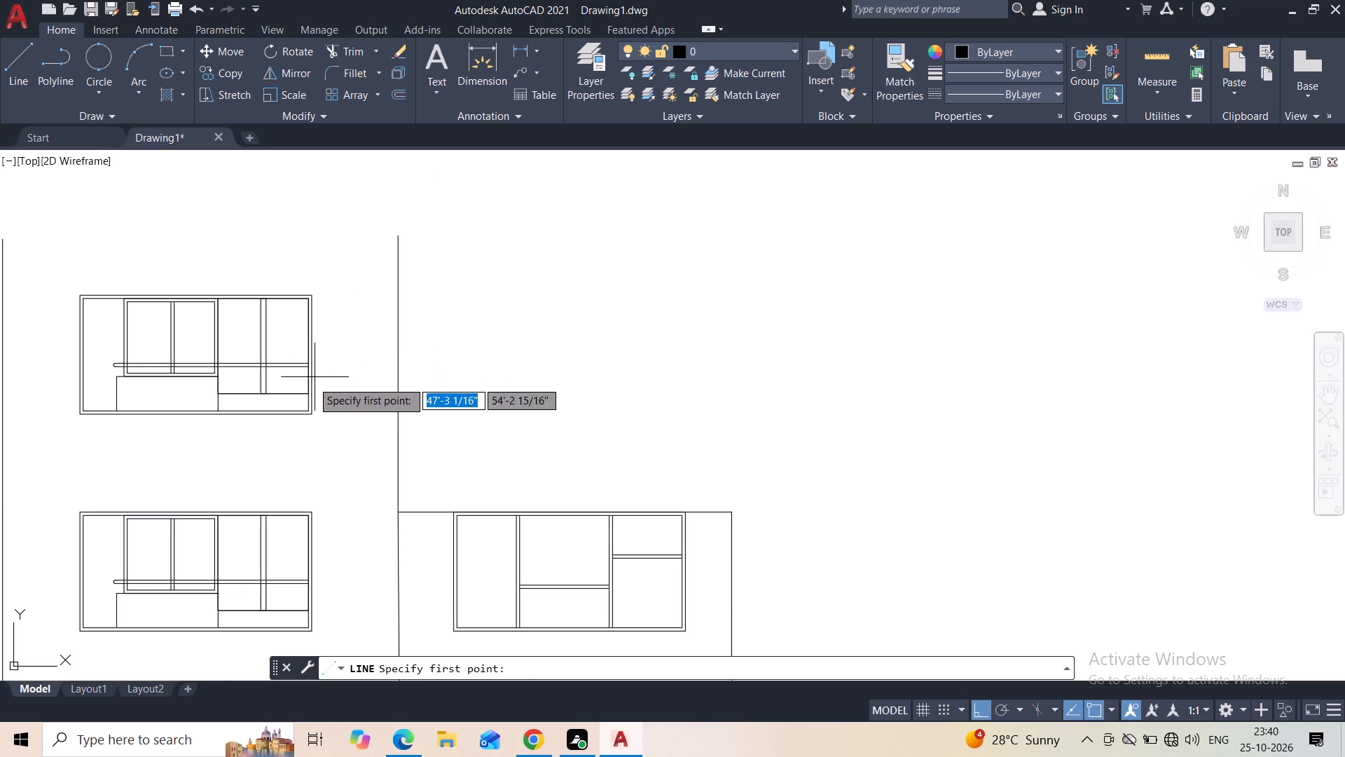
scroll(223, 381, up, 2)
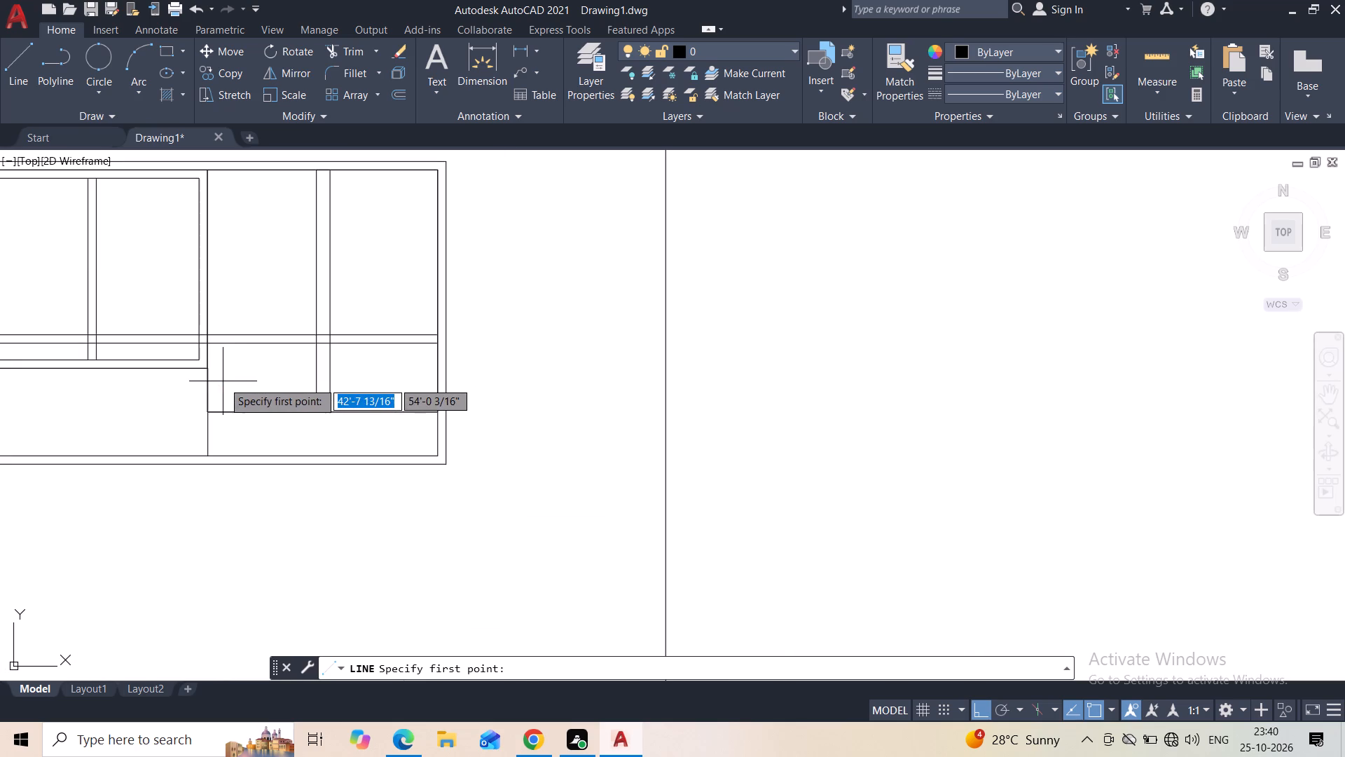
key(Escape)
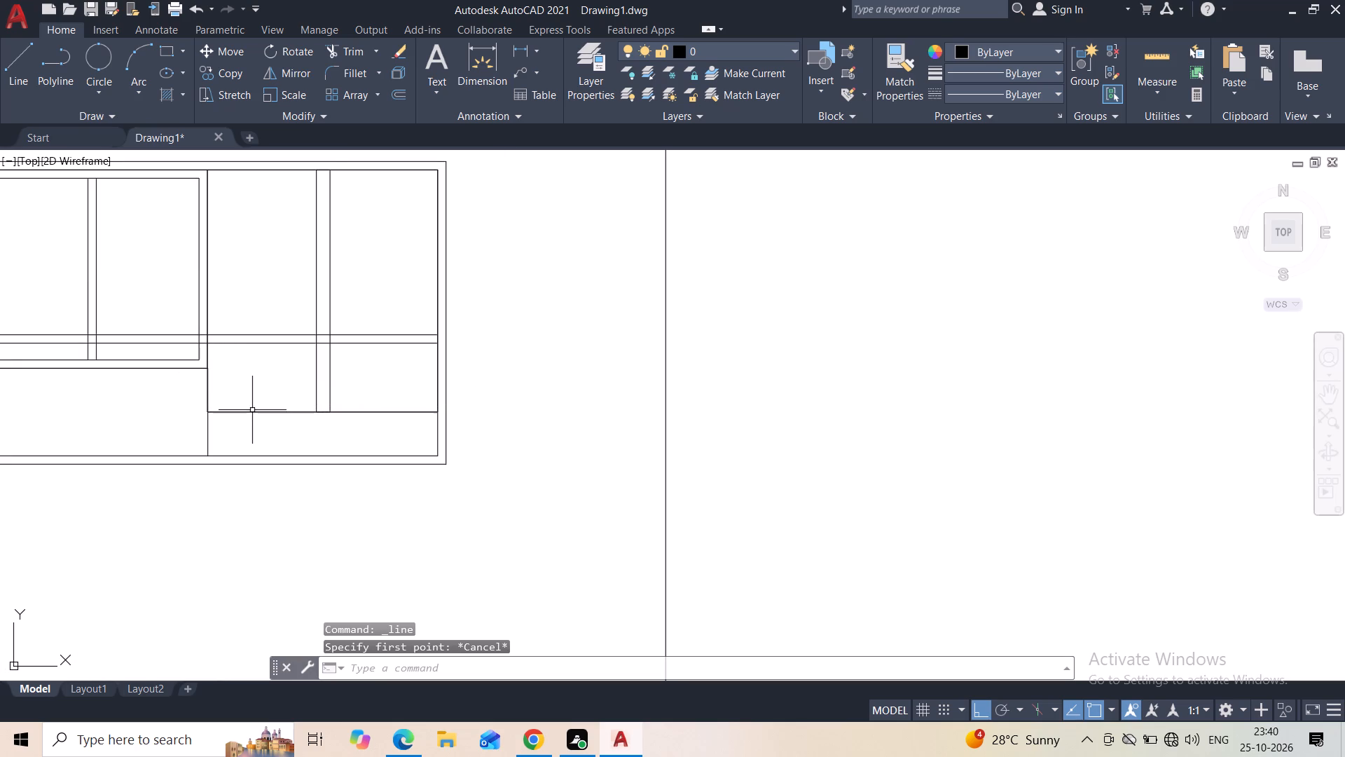
Stretch the bottom edge of the copied window's tall rectangle beside the framed pane up about 10".
click(251, 412)
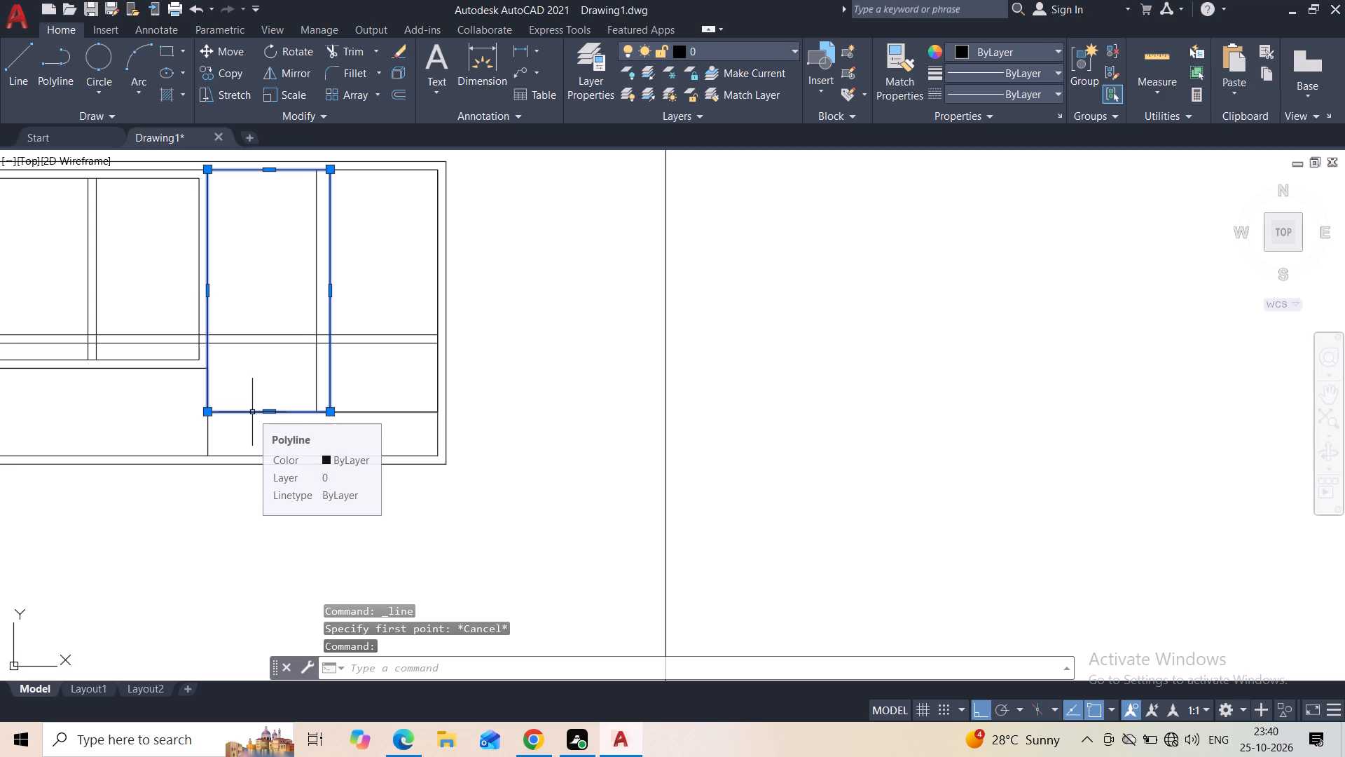
click(265, 416)
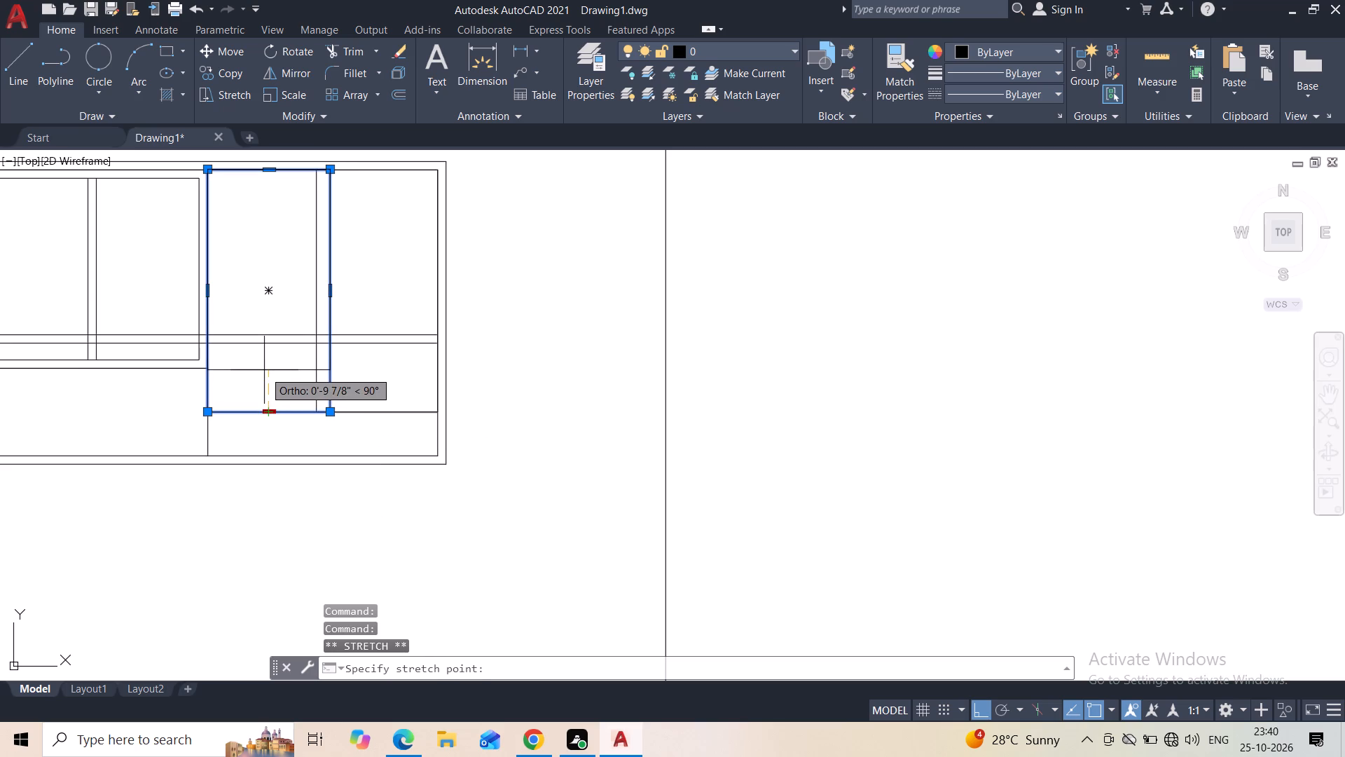
click(264, 370)
scroll(268, 381, up, 2)
key(Escape)
key(Escape)
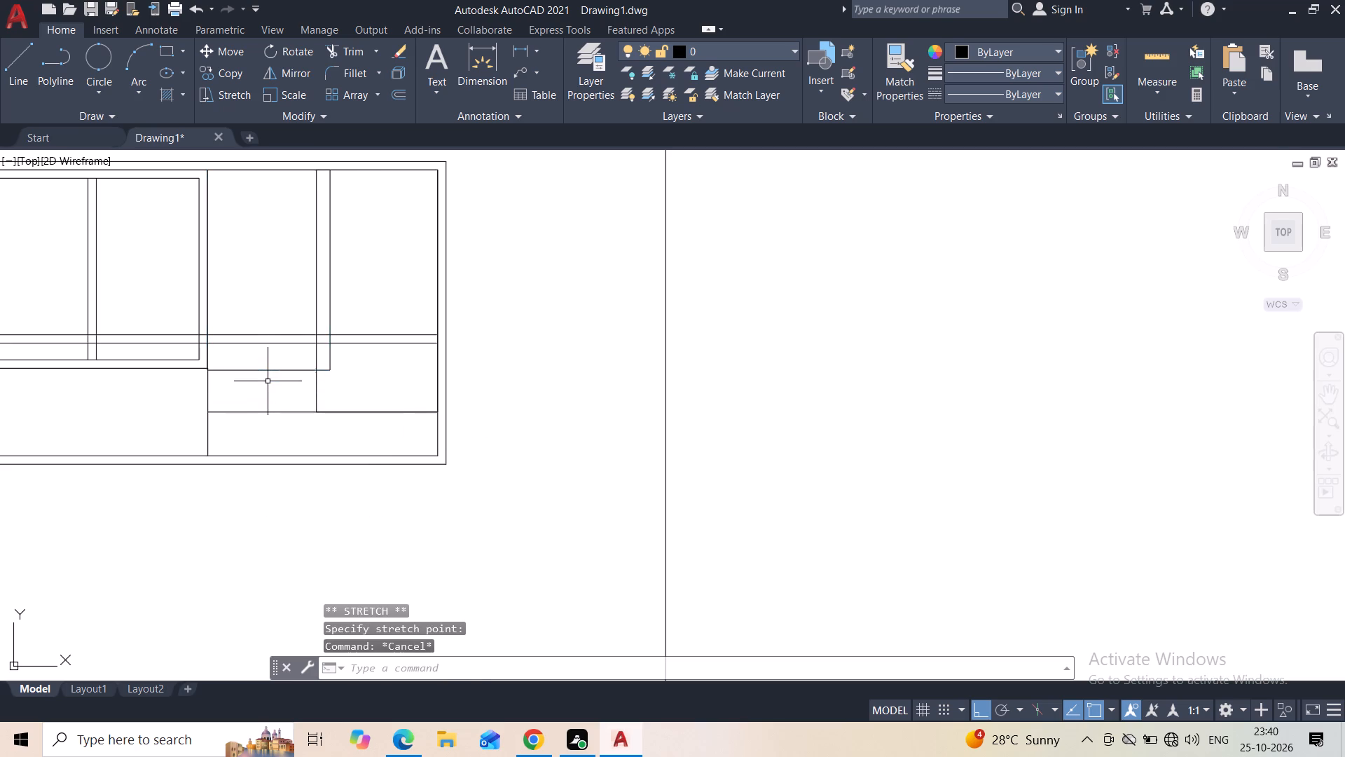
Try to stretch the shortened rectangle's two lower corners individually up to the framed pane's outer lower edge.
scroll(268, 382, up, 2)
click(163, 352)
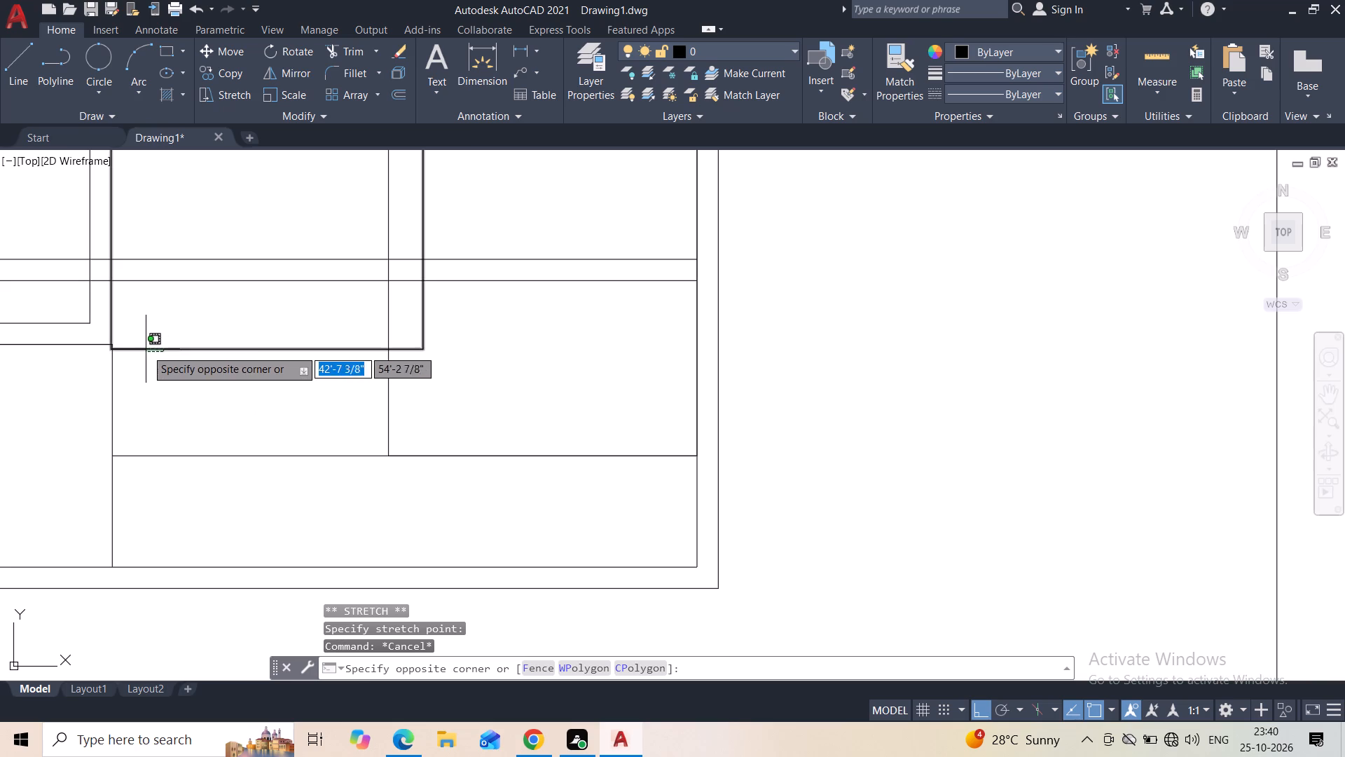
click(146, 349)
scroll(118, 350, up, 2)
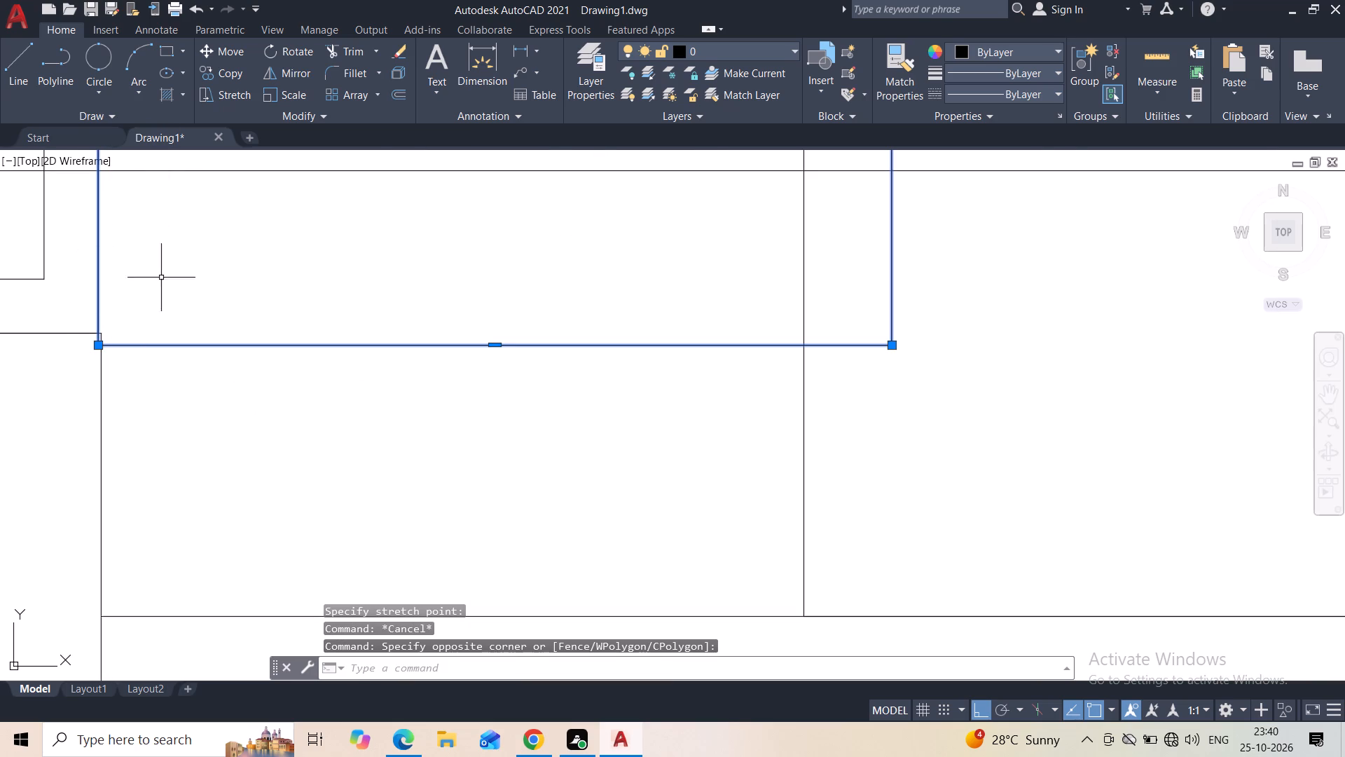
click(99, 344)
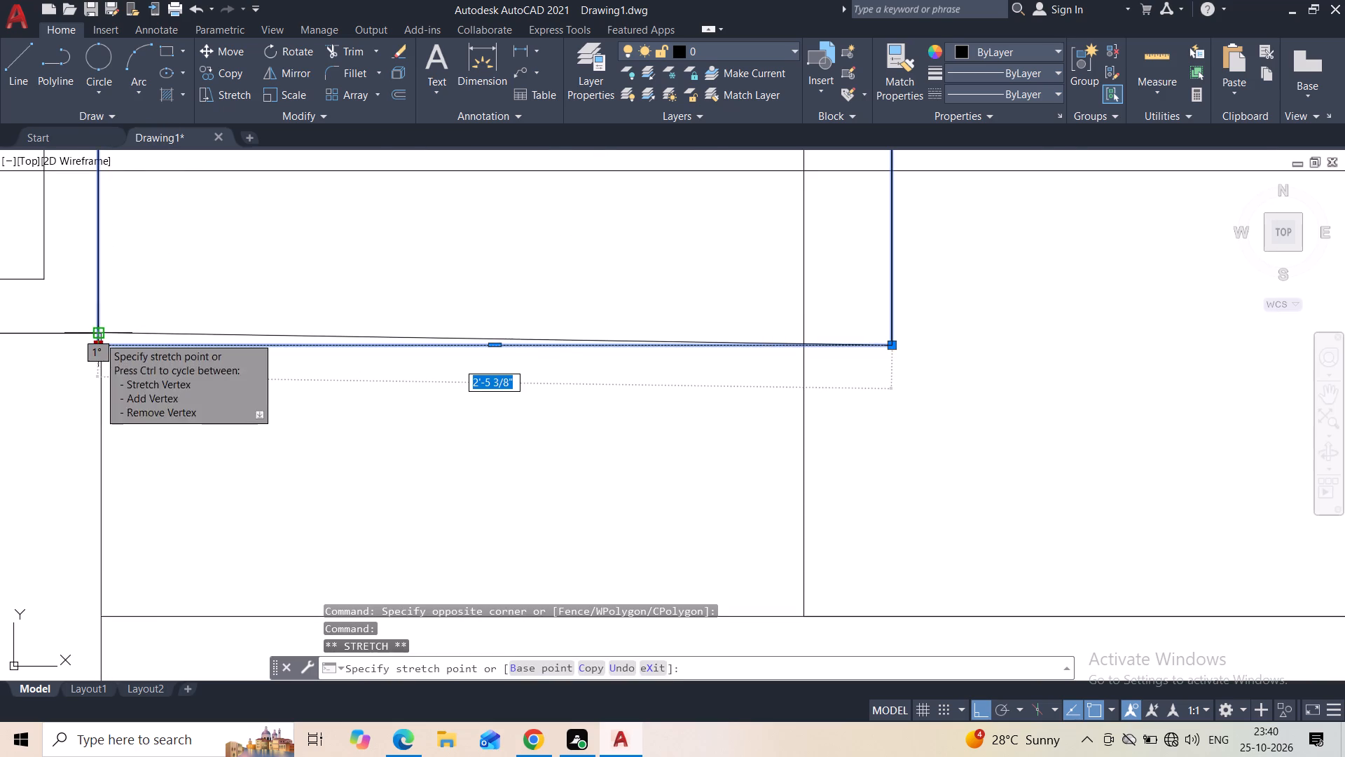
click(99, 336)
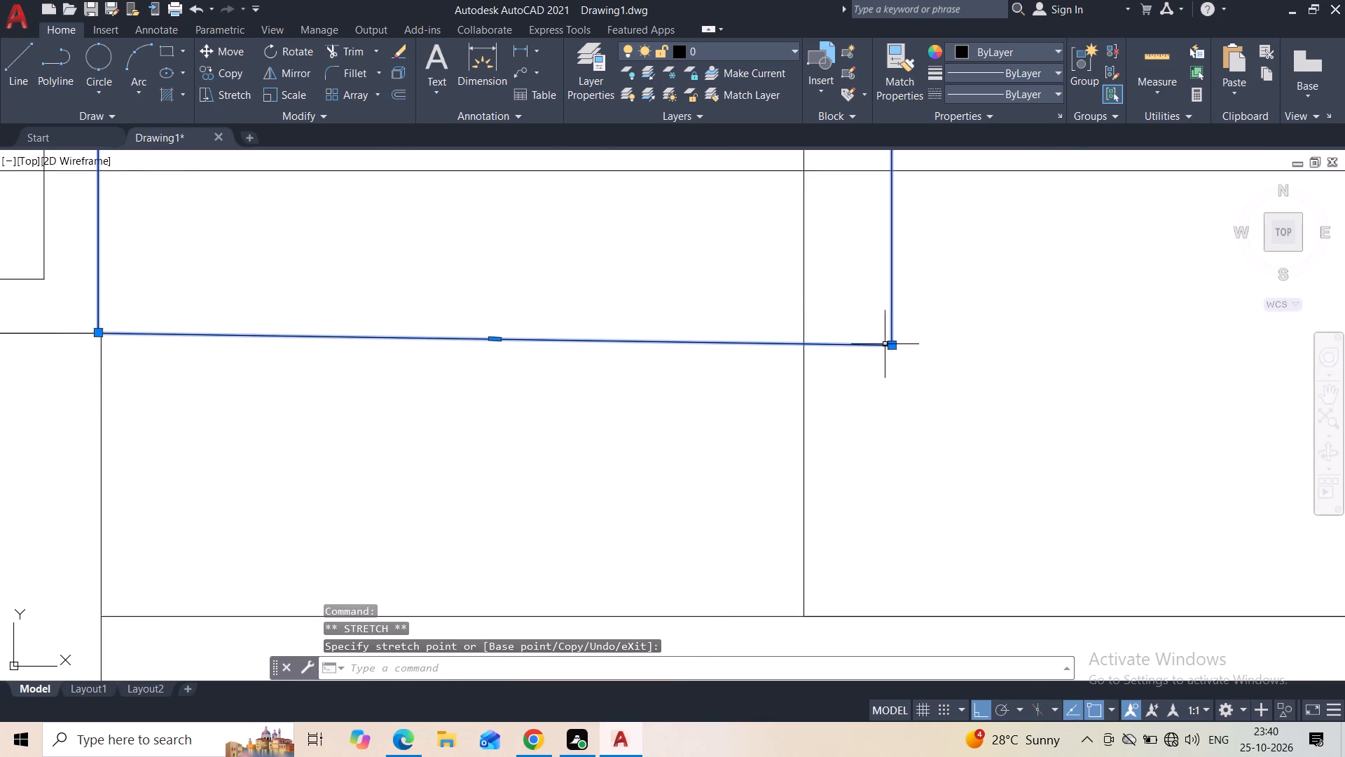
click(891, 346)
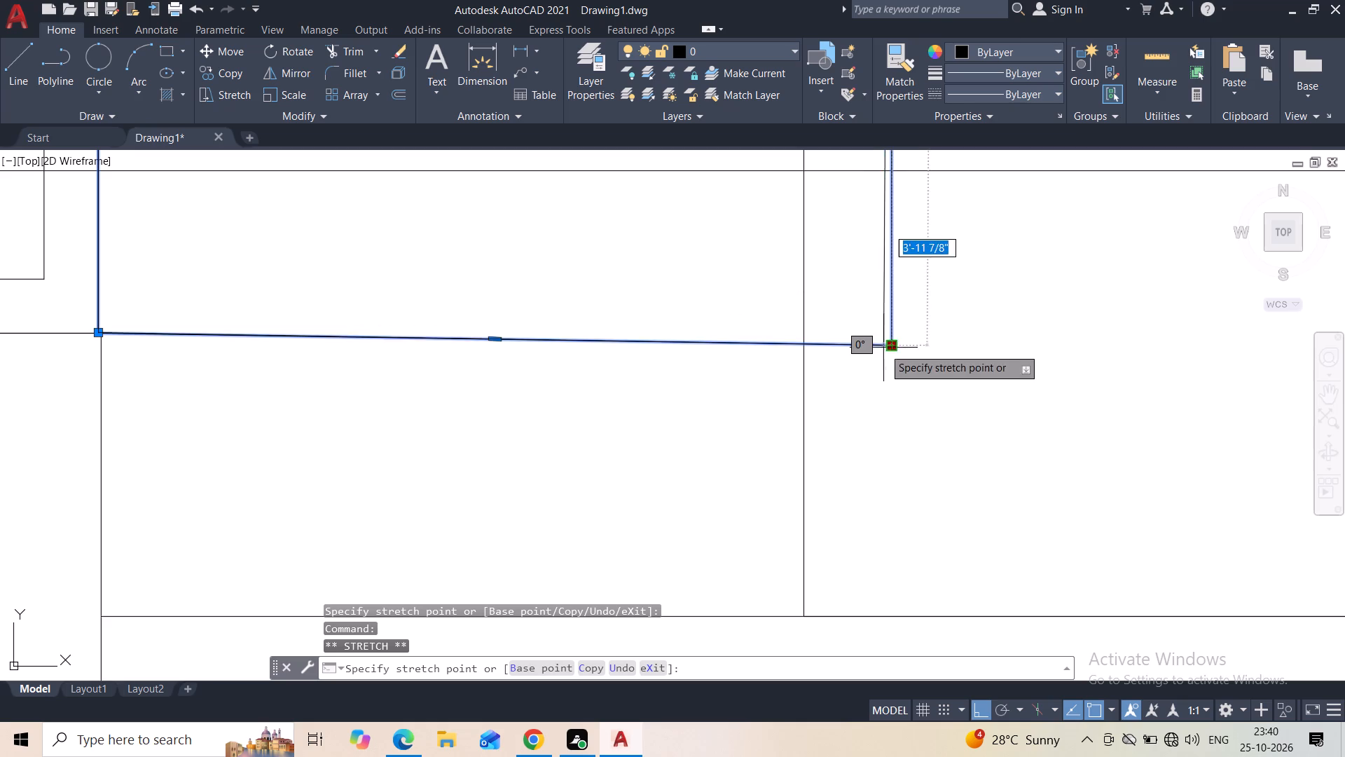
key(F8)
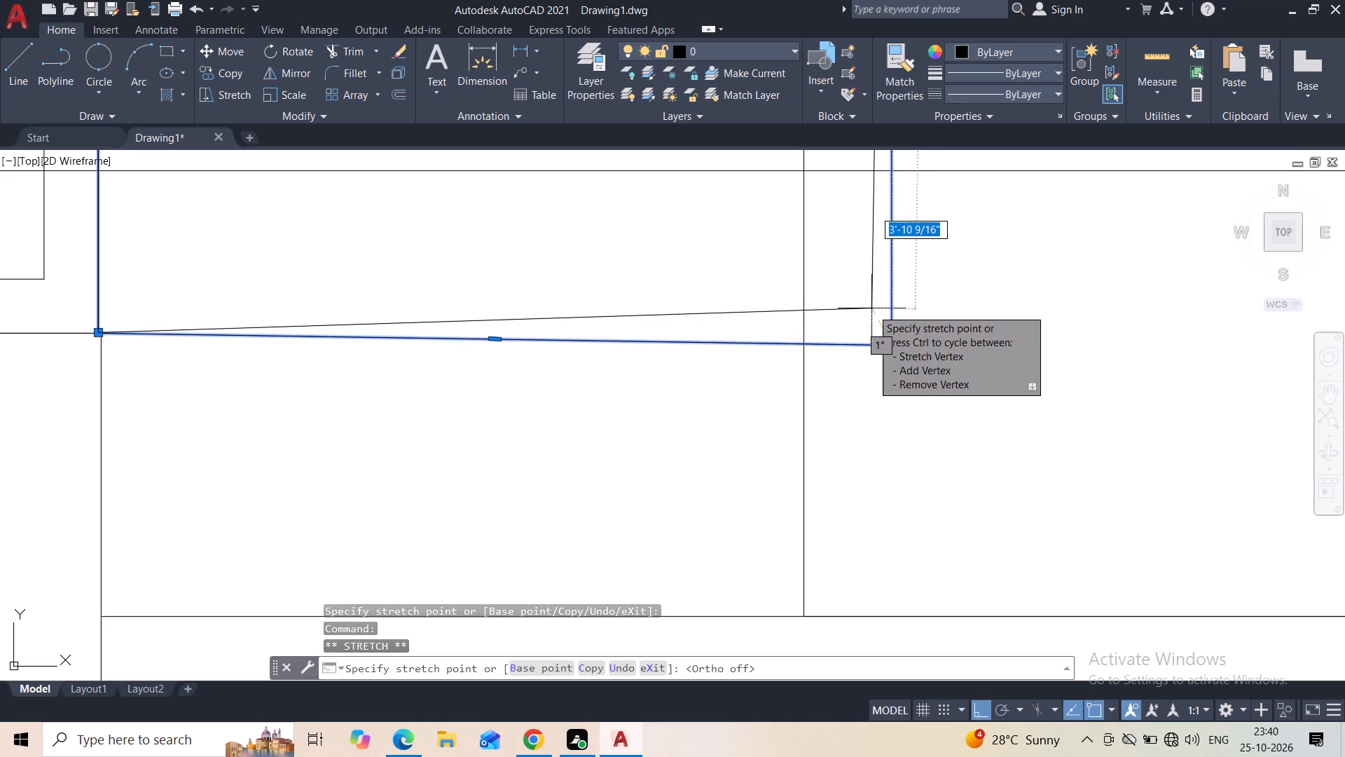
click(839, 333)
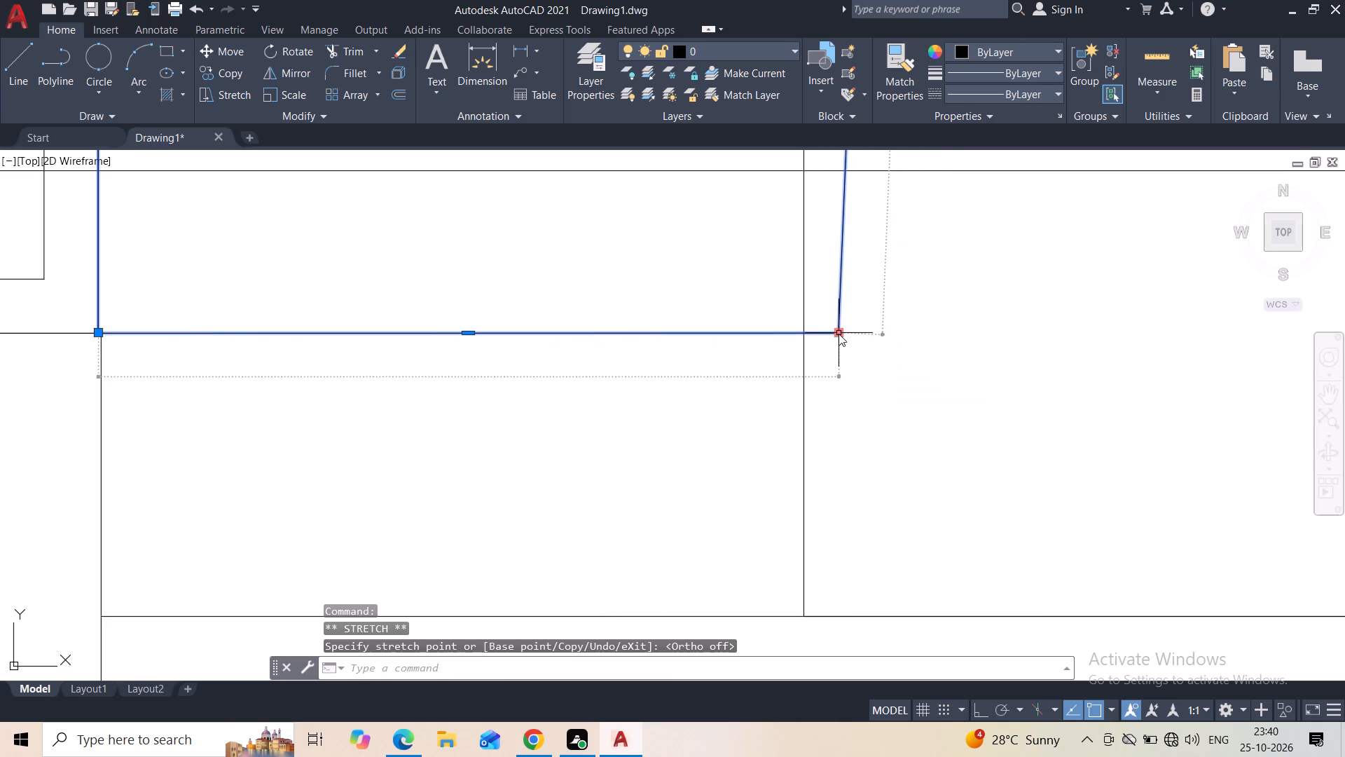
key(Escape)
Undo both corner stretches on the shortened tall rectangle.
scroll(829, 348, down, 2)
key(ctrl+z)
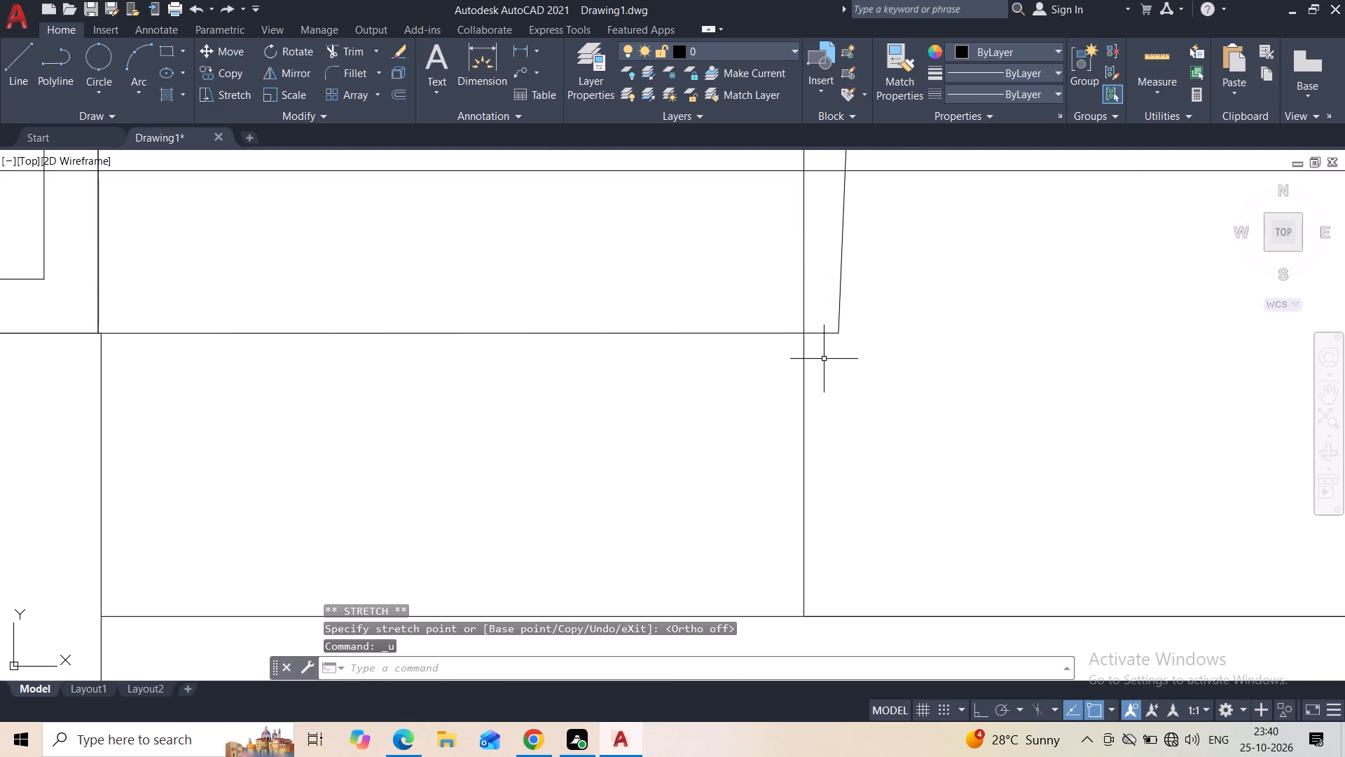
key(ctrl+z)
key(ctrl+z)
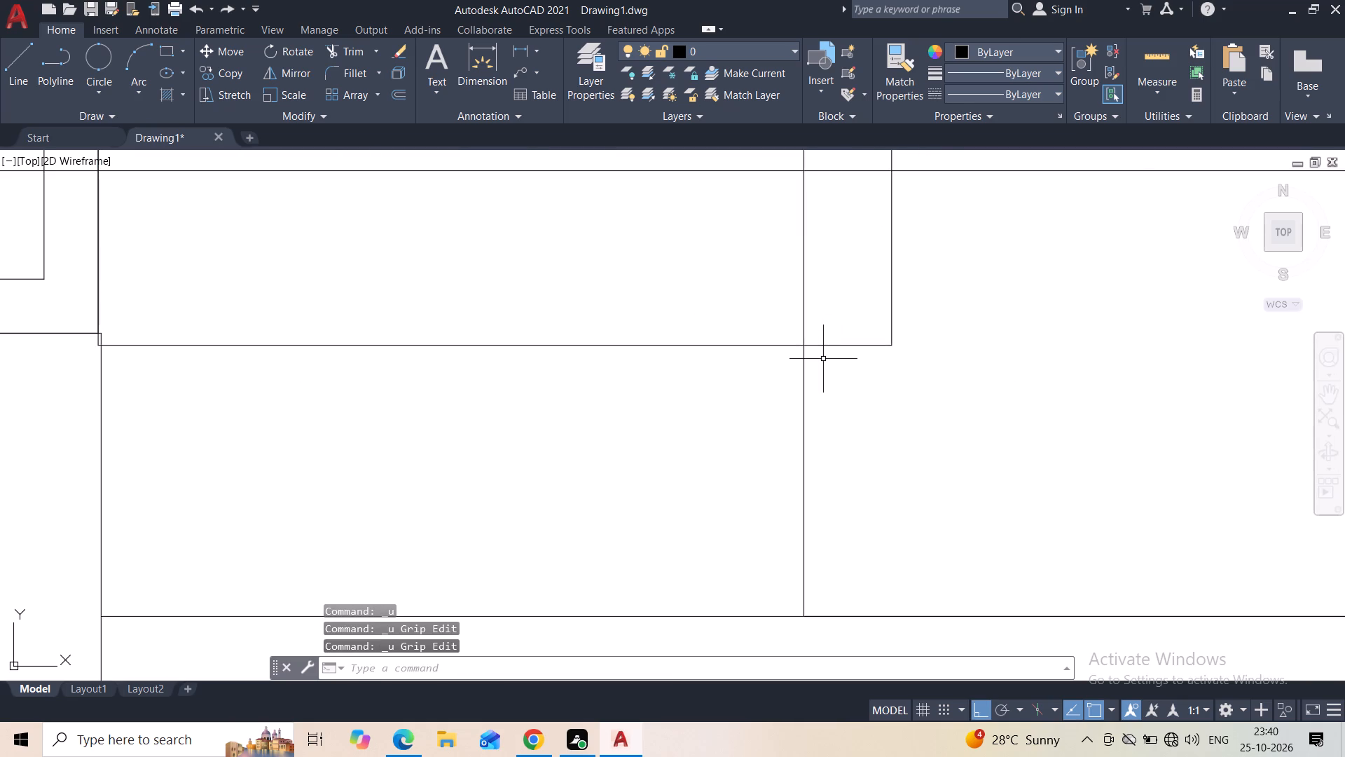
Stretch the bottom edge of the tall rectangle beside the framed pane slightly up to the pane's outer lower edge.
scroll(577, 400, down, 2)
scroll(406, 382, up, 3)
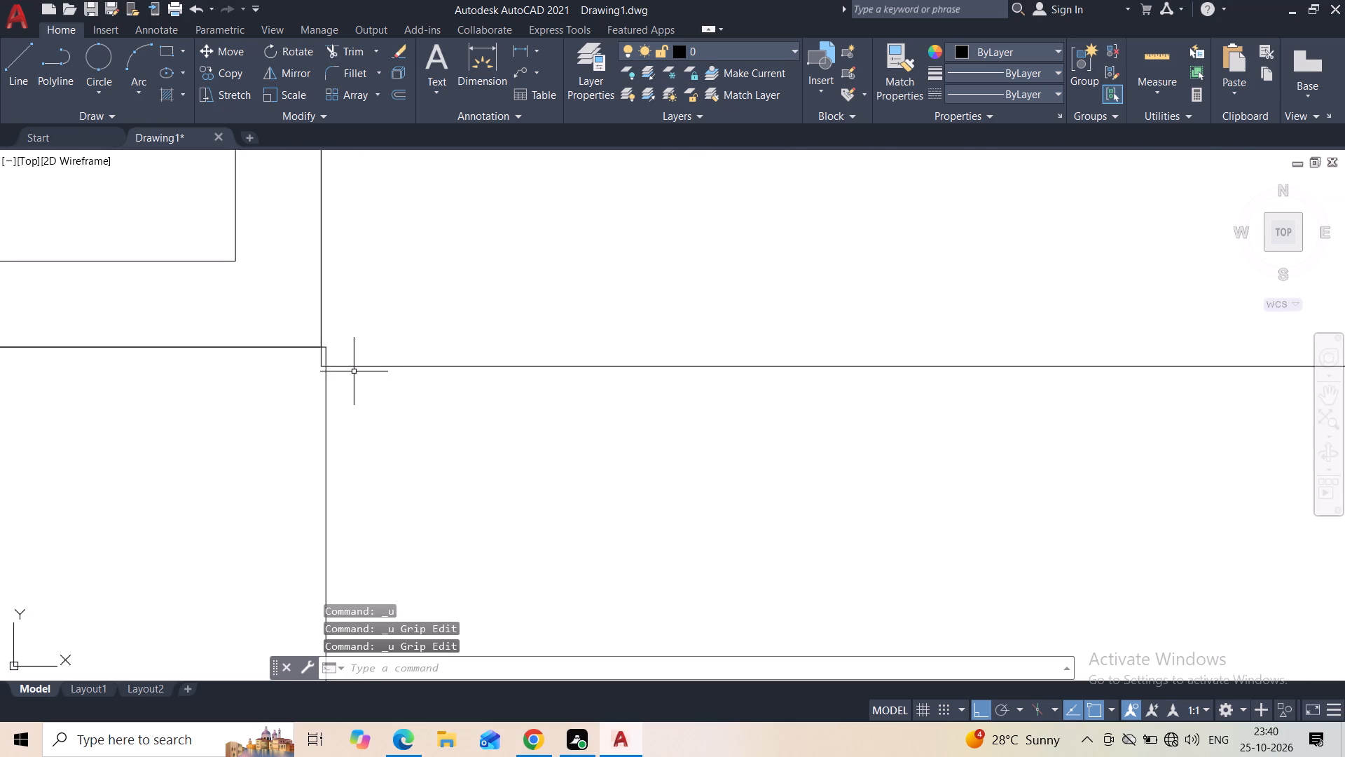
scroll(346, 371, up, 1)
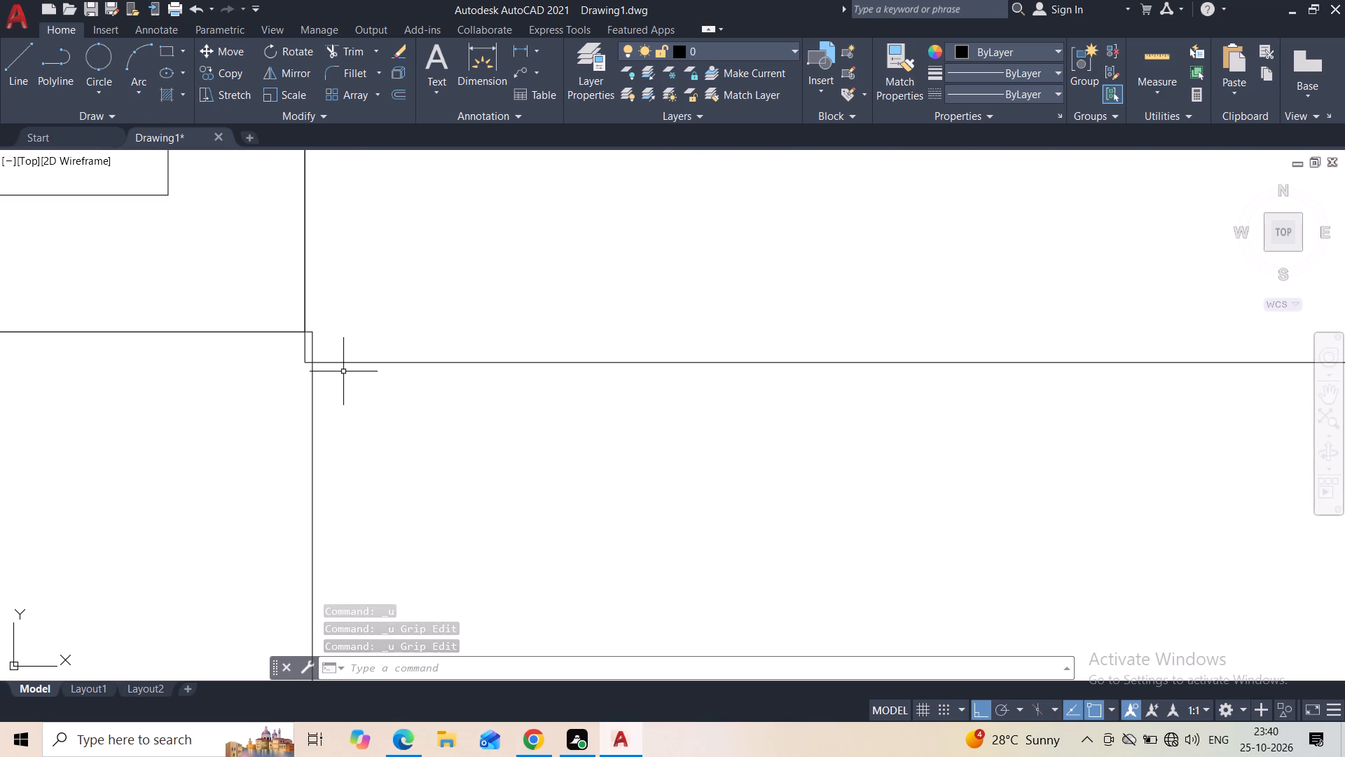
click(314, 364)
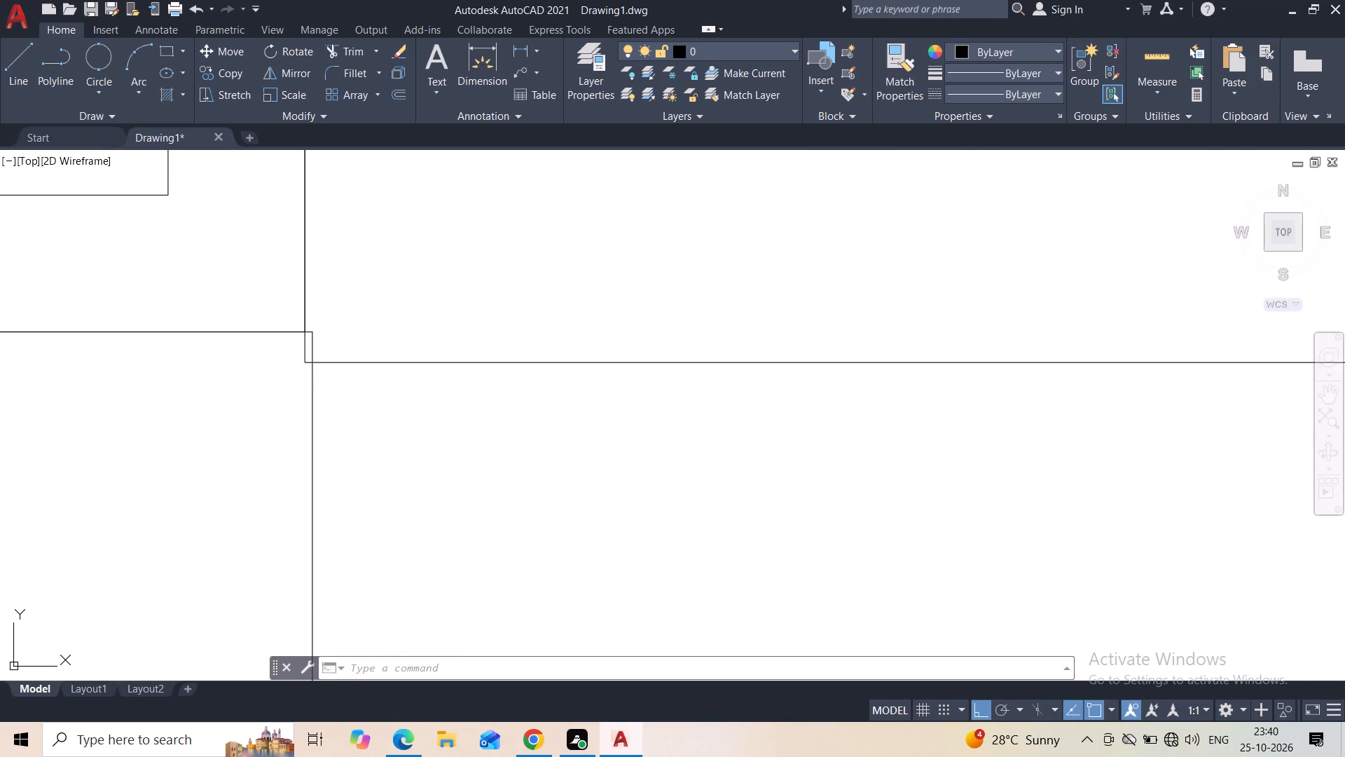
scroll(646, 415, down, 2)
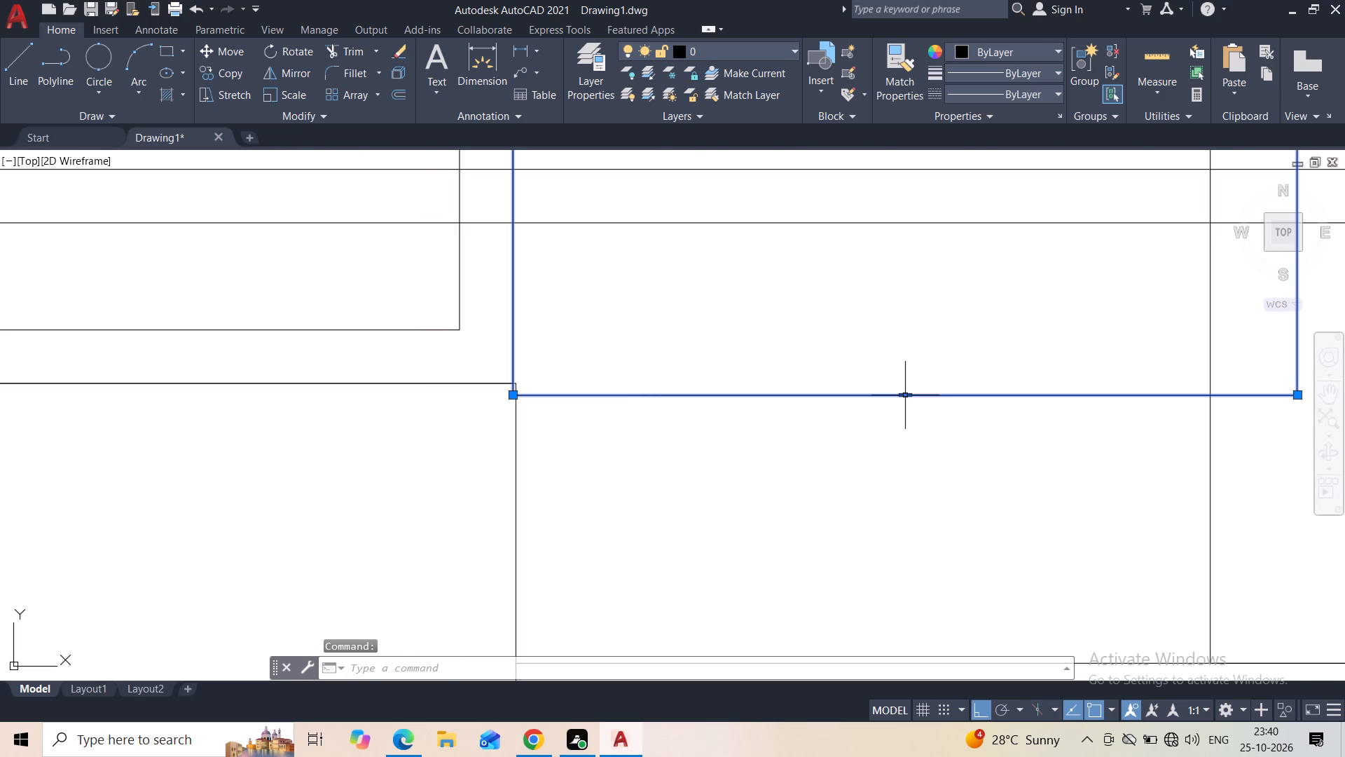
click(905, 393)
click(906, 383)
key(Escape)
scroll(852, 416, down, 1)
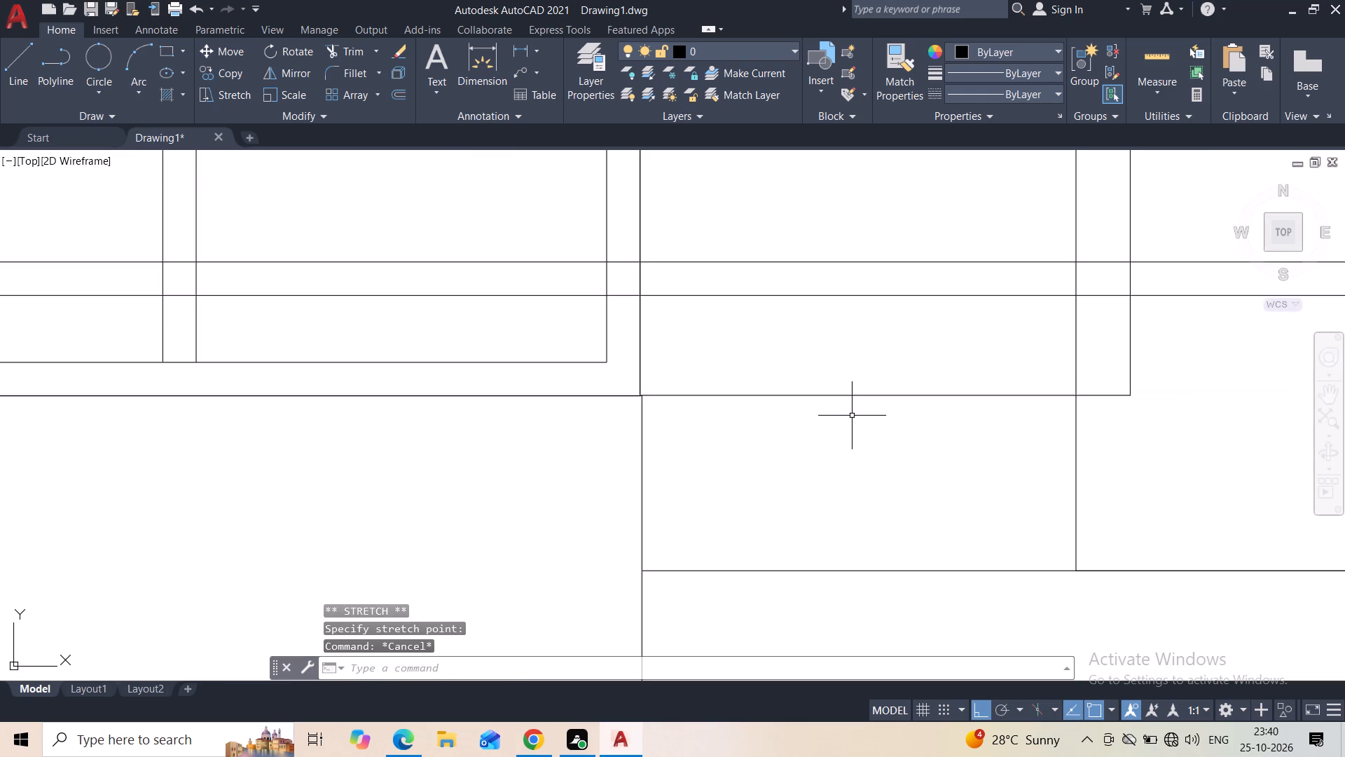
Erase the horizontal line below the middle tall rectangle, level with the bottom of the end rectangle.
middle_drag(848, 437, 527, 433)
scroll(469, 461, down, 2)
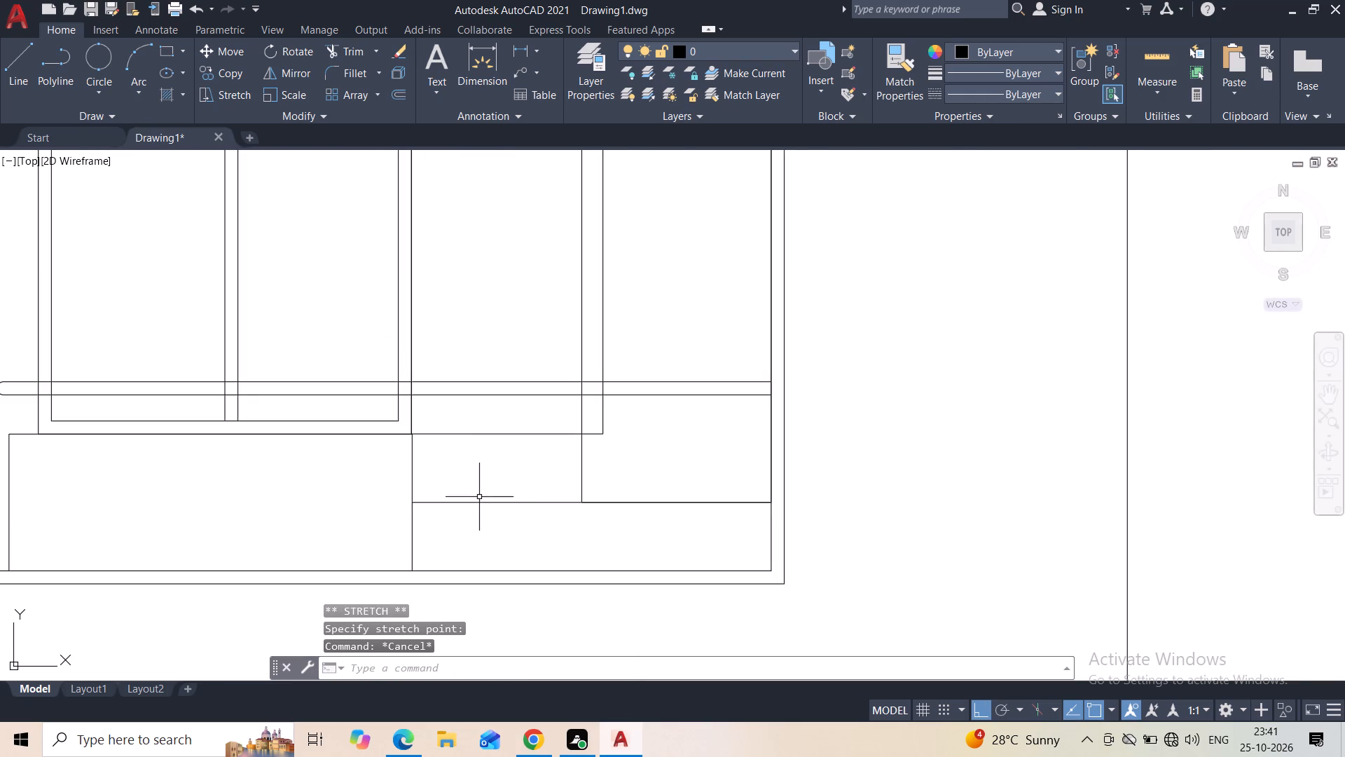
click(479, 503)
key(Delete)
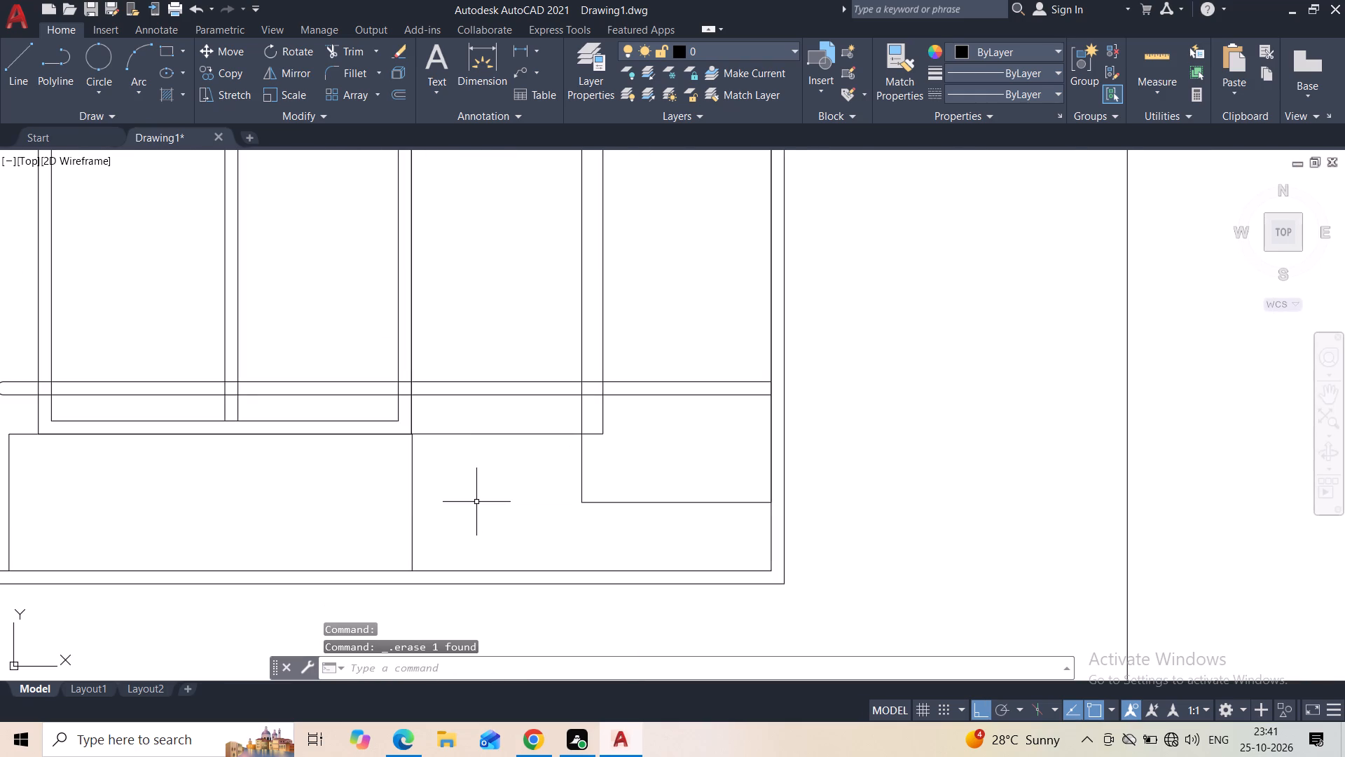
Draw a horizontal line from the lower panel's top corner beside the framed pane out past the window's outer frame.
click(14, 78)
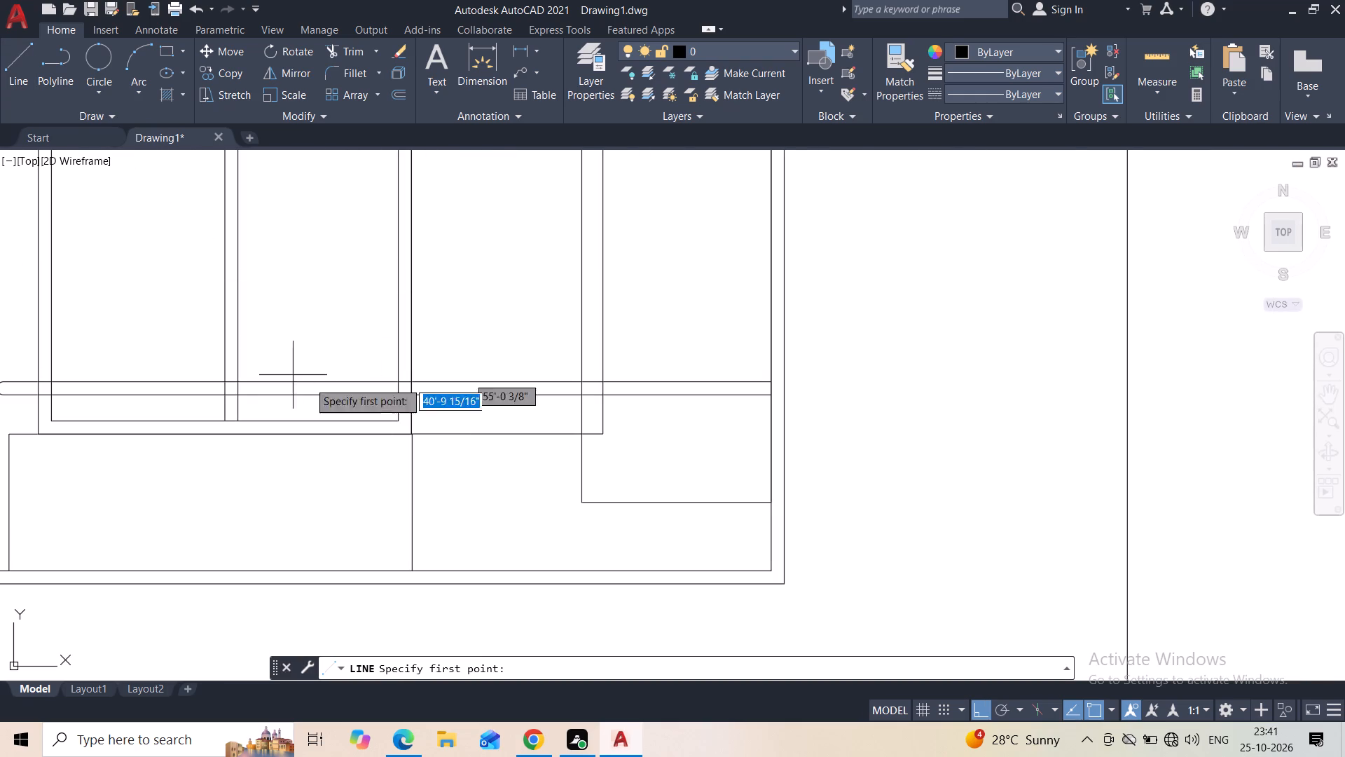
scroll(365, 422, up, 2)
scroll(525, 458, up, 2)
click(408, 451)
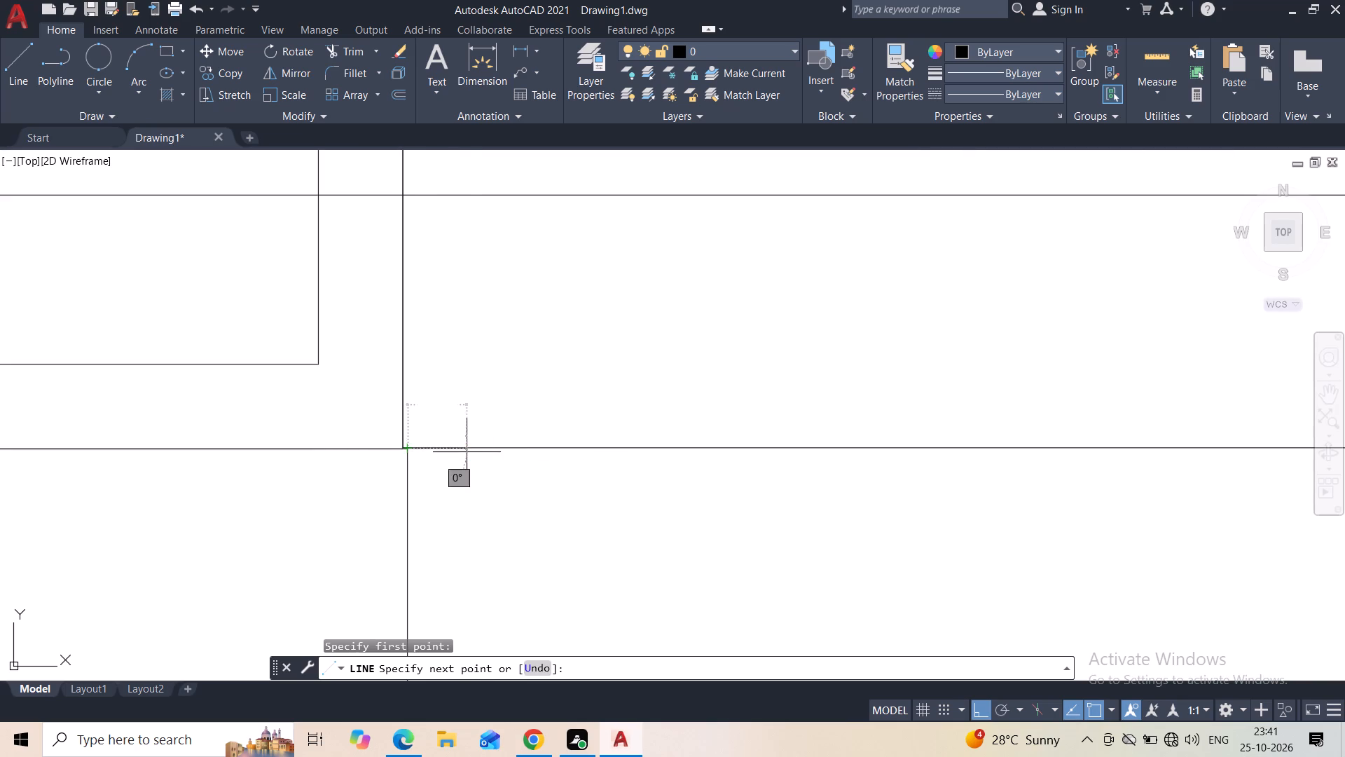
middle_drag(684, 496, 186, 500)
scroll(648, 471, down, 3)
scroll(856, 477, up, 1)
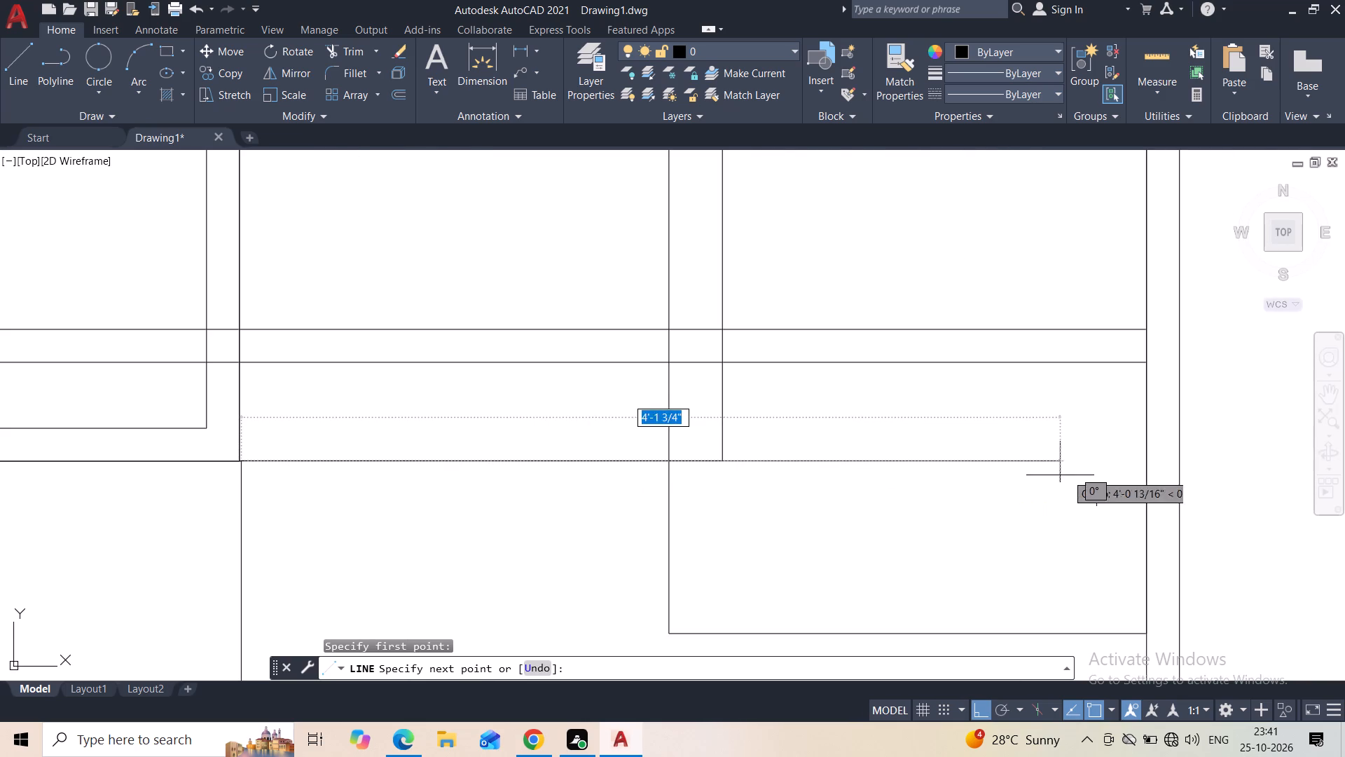
middle_drag(1150, 477, 732, 451)
scroll(780, 445, down, 1)
scroll(883, 434, down, 1)
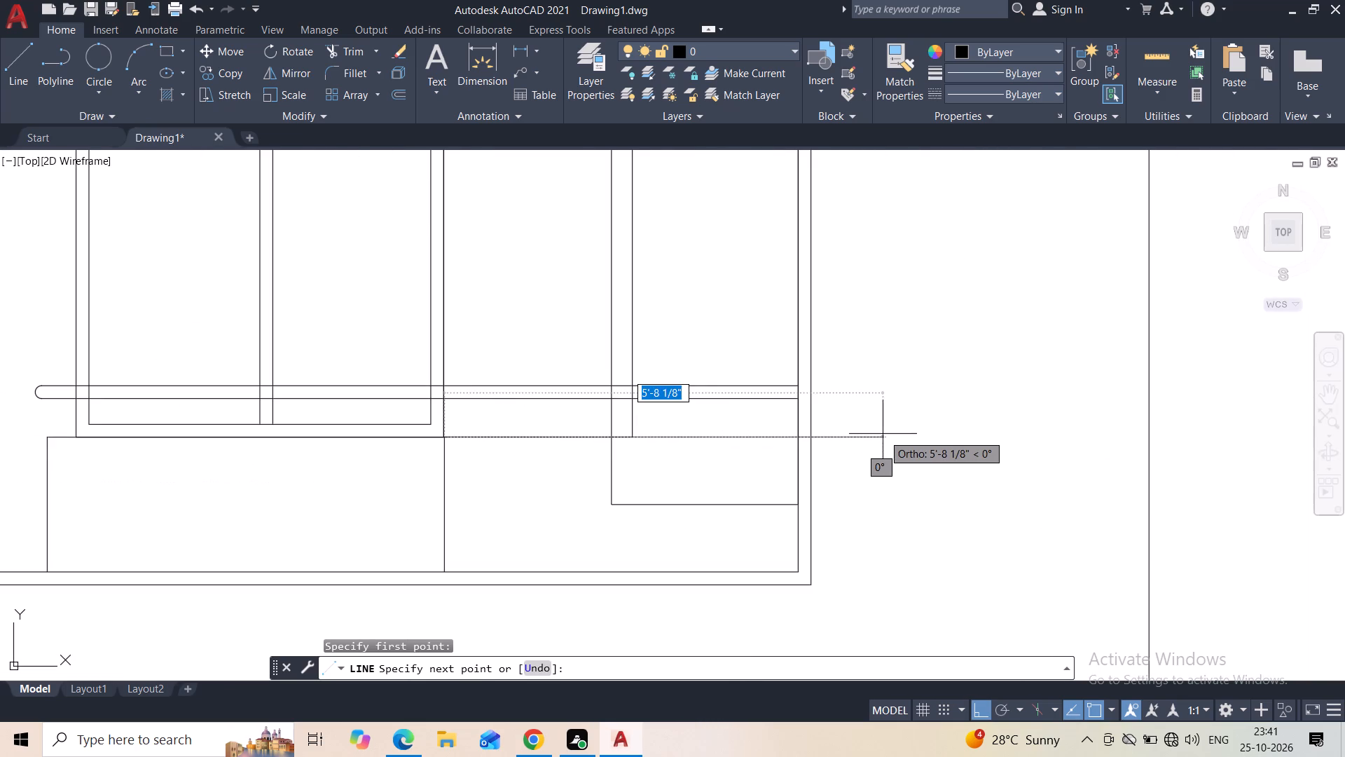
click(937, 432)
key(Escape)
Stretch the middle tall rectangle's bottom edge down onto the new horizontal line.
scroll(355, 475, up, 1)
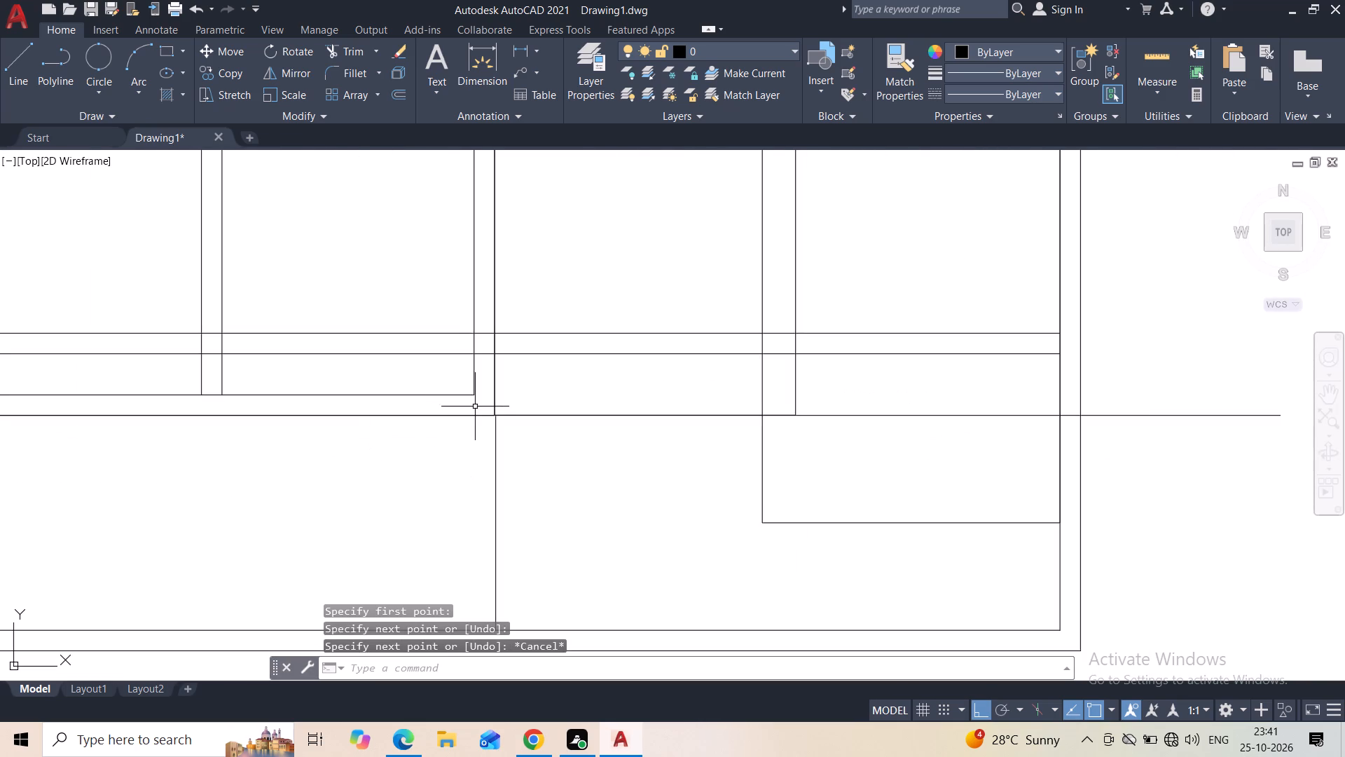
scroll(476, 408, up, 7)
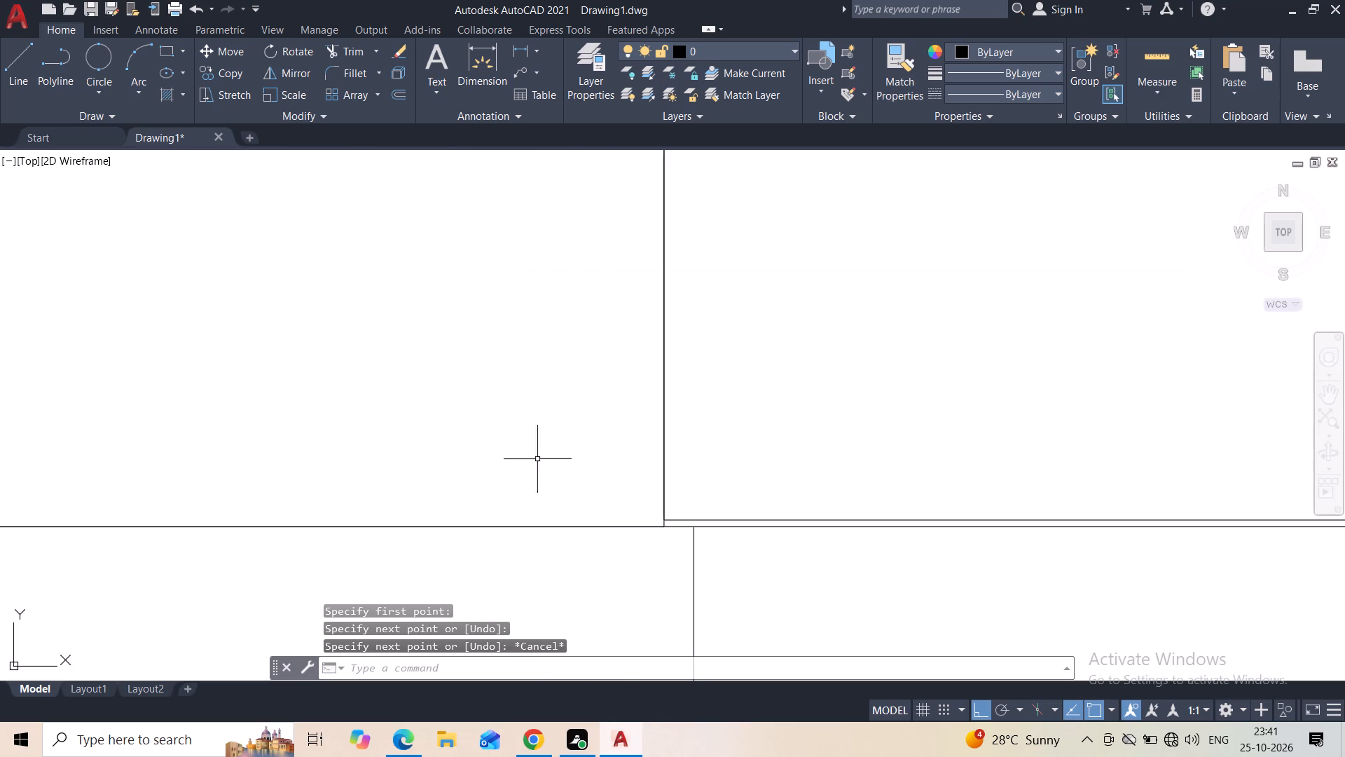
middle_drag(800, 500, 346, 326)
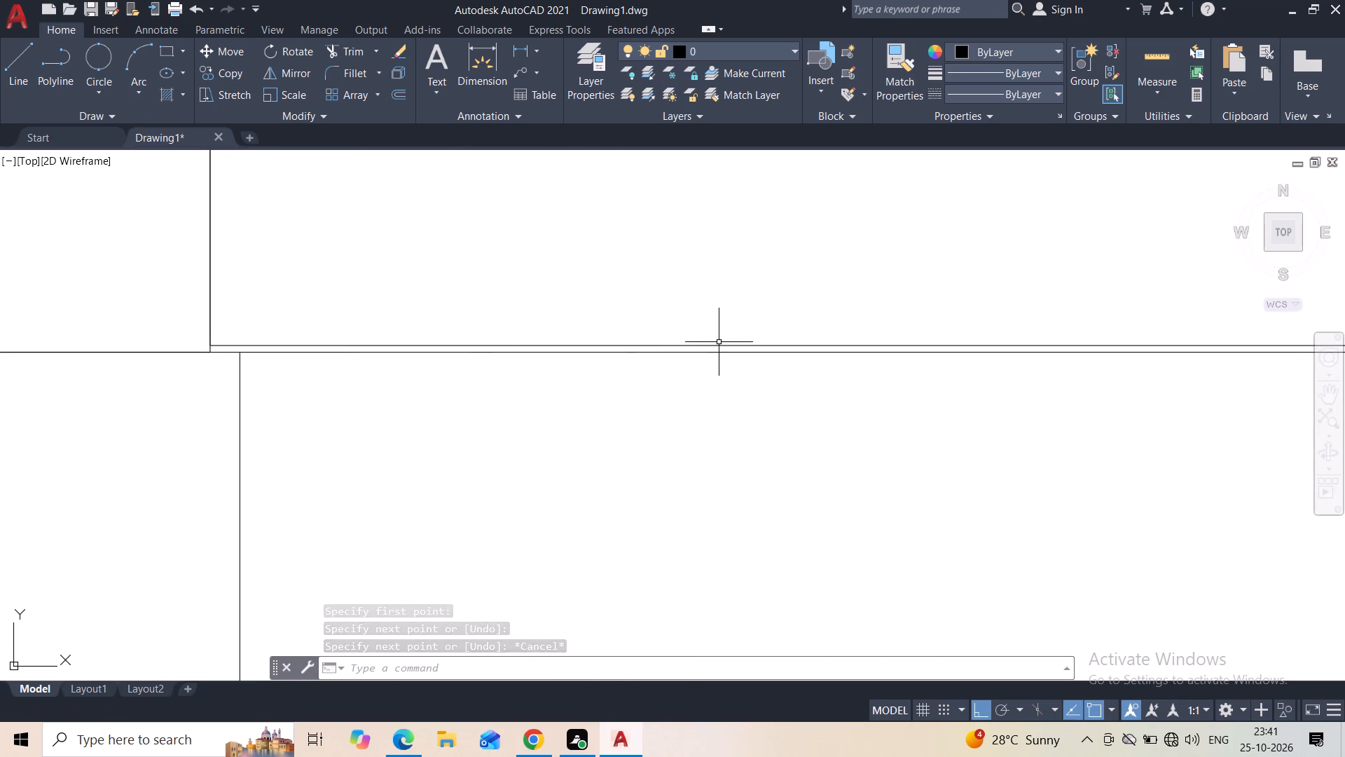
click(719, 344)
scroll(943, 357, down, 1)
scroll(1009, 400, down, 1)
middle_drag(1002, 404, 989, 407)
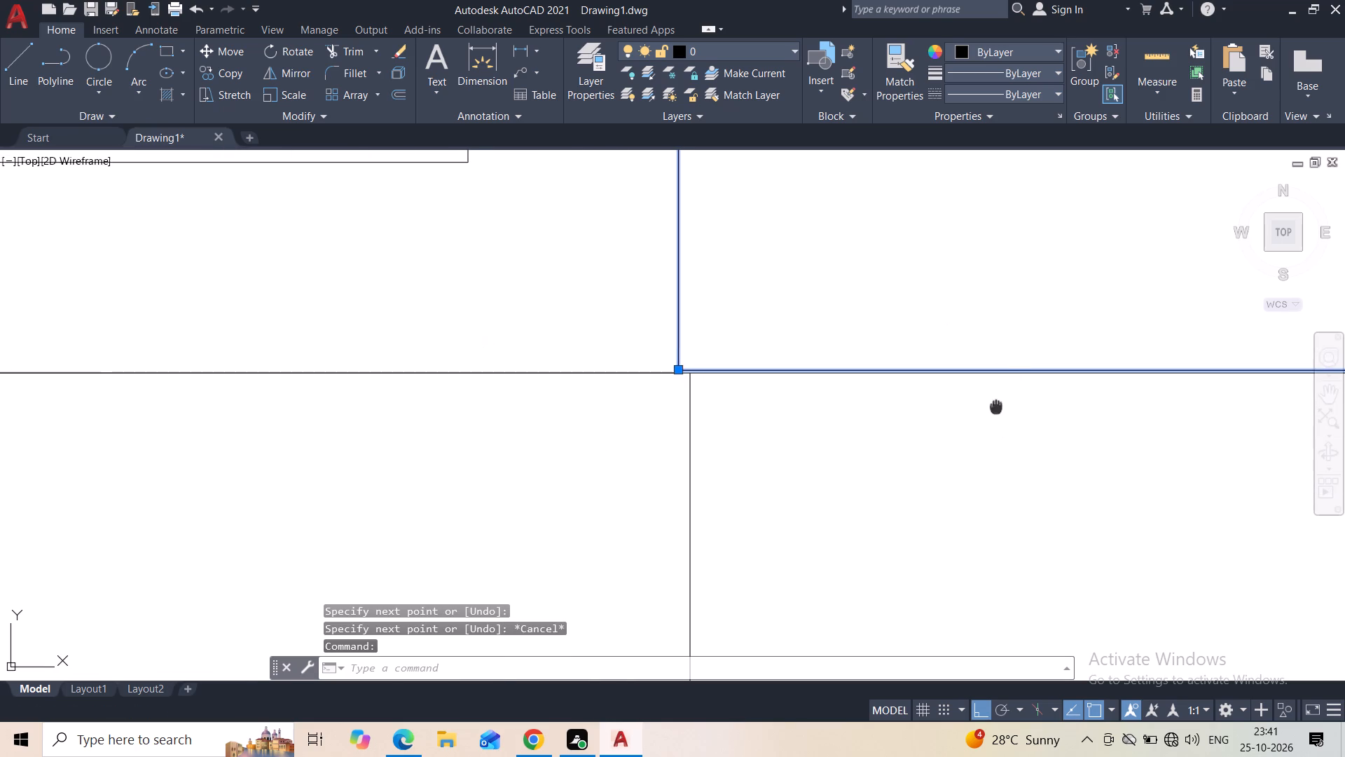
middle_drag(989, 407, 545, 416)
scroll(712, 404, down, 3)
scroll(1005, 398, up, 3)
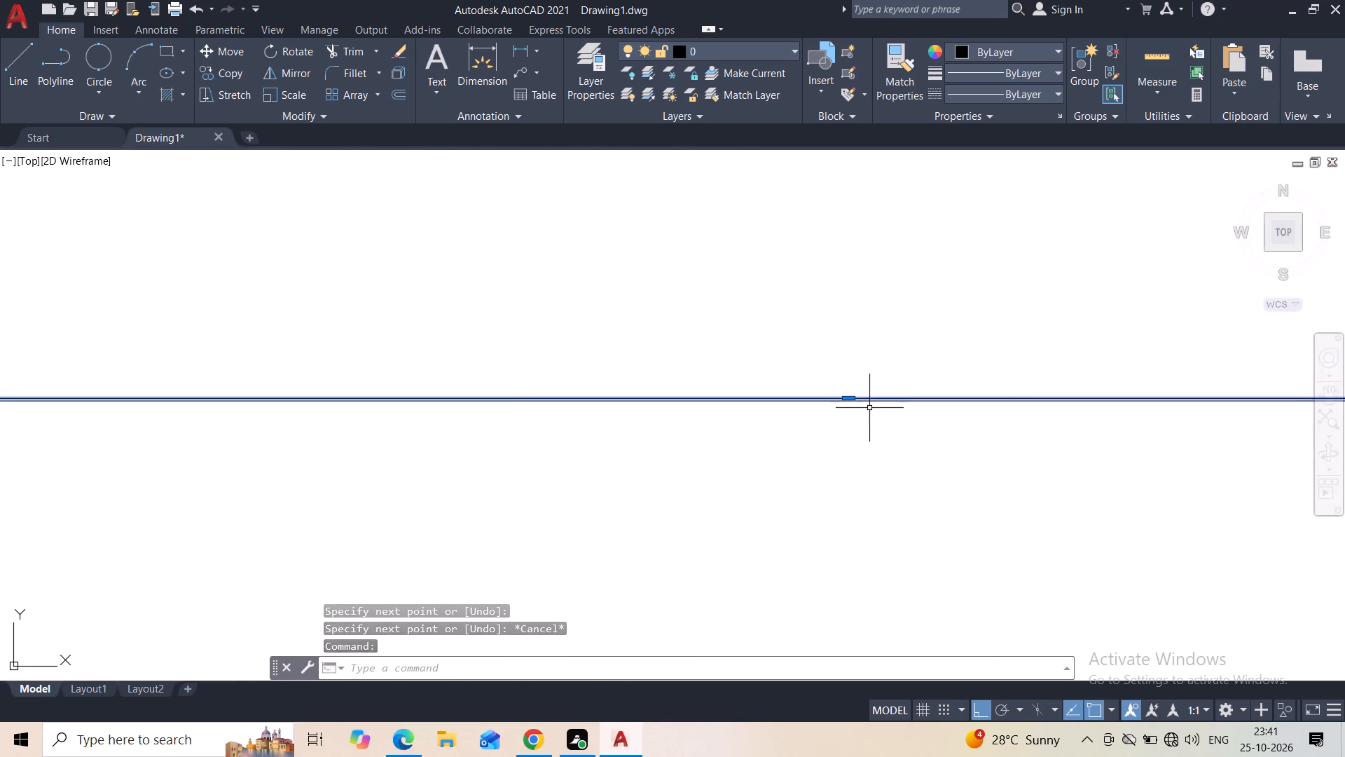
scroll(863, 408, up, 4)
click(767, 343)
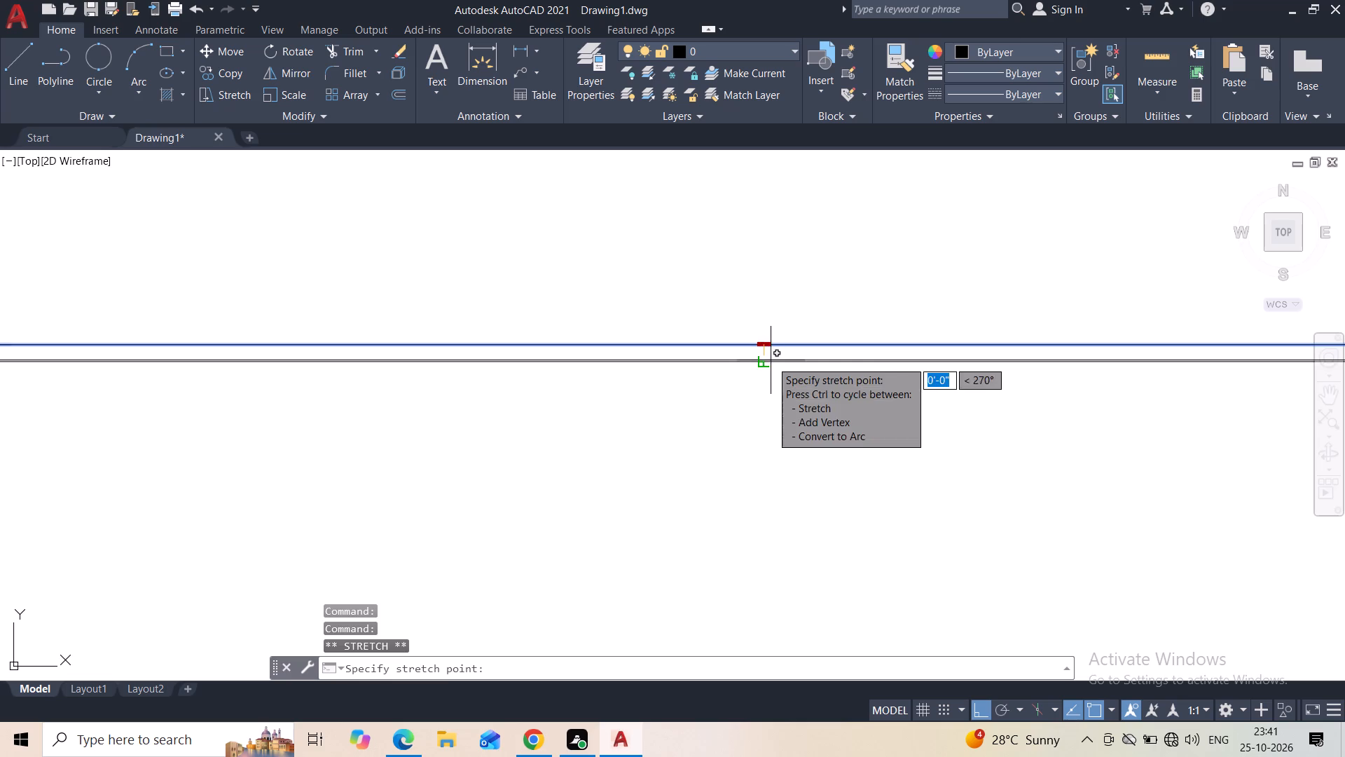
click(770, 362)
key(Escape)
scroll(810, 420, down, 6)
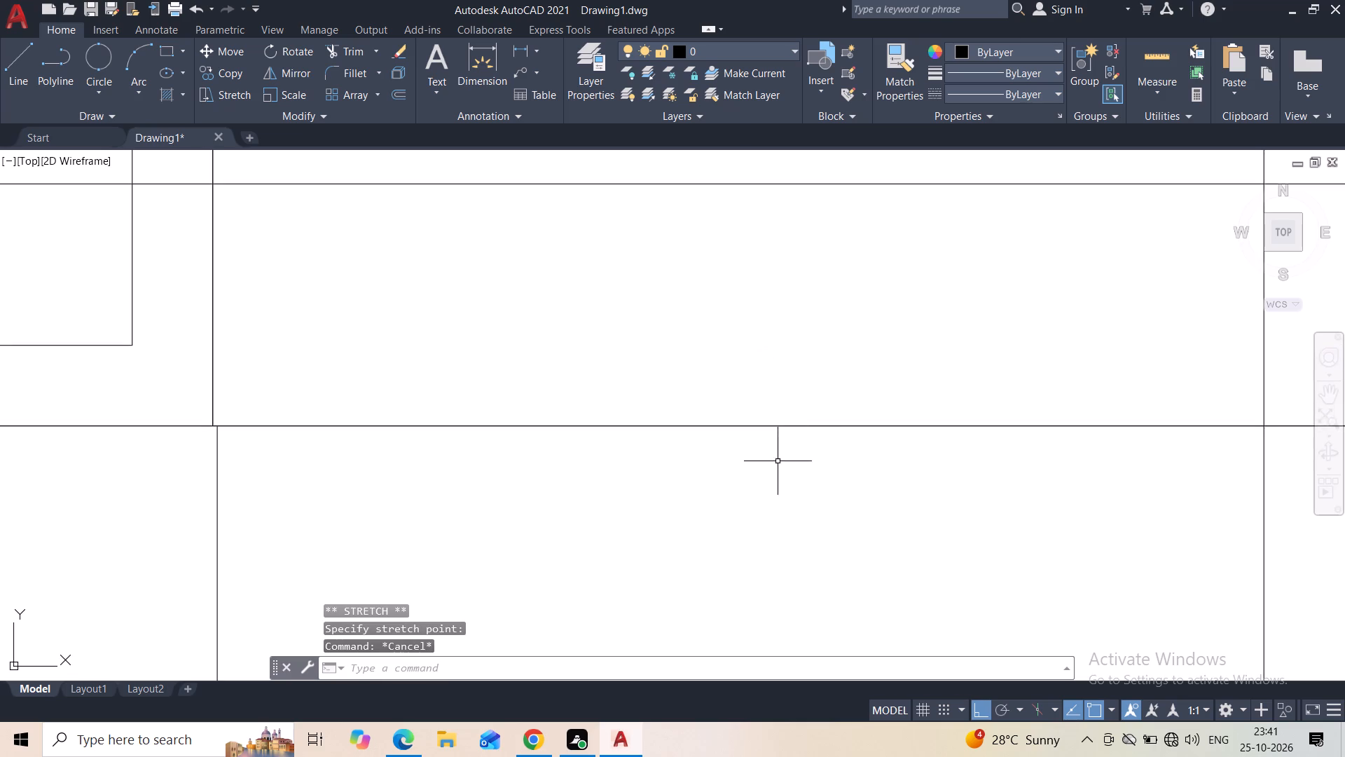
Stretch the bottom edge of the tall end rectangle up to the horizontal line.
scroll(694, 450, down, 1)
middle_drag(689, 450, 470, 391)
scroll(472, 401, down, 2)
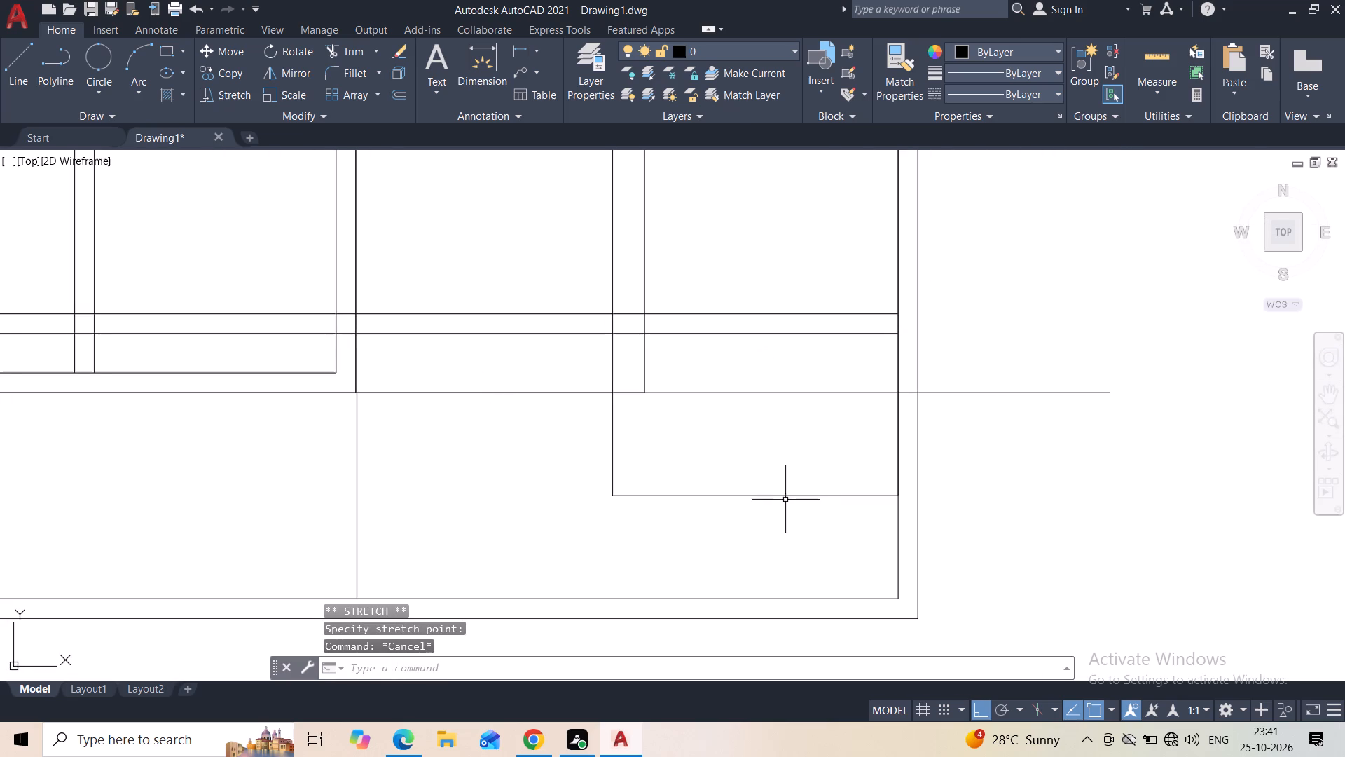
click(784, 493)
click(757, 494)
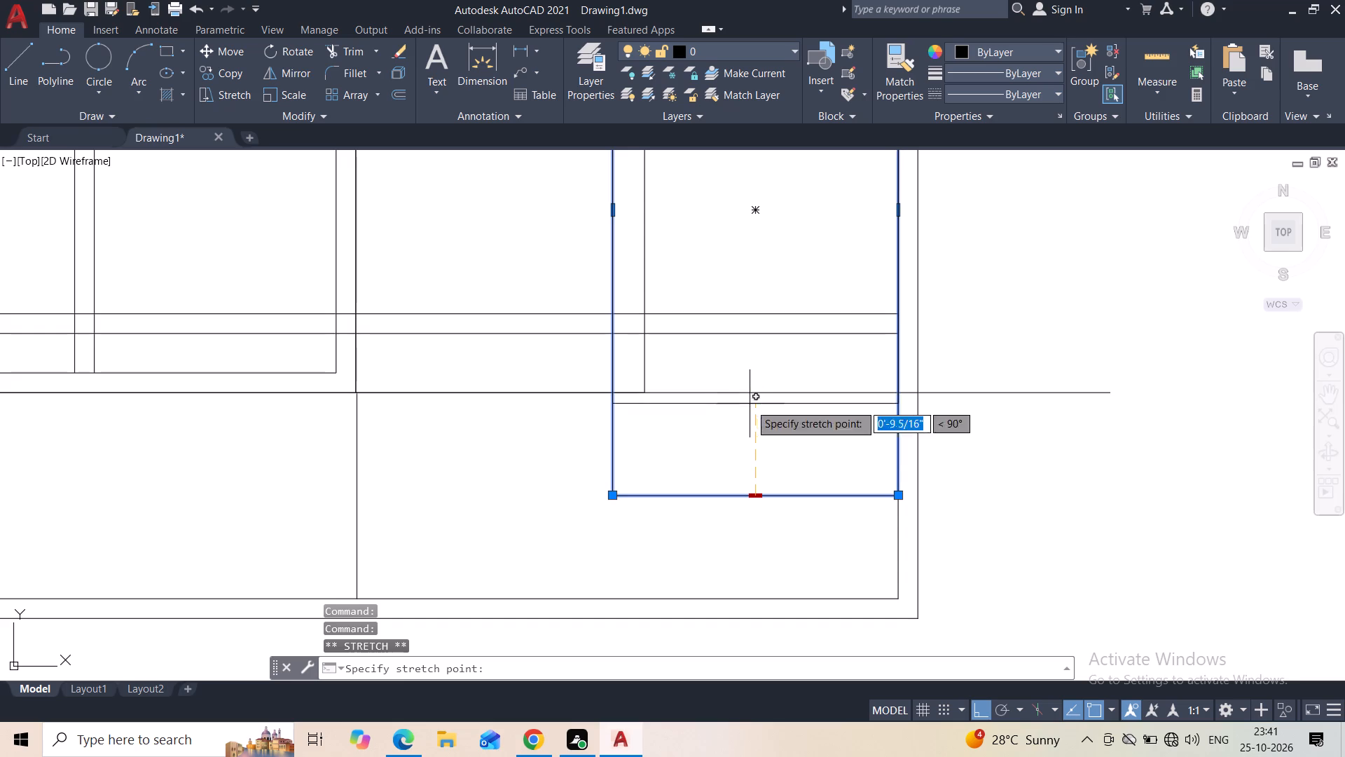
click(750, 394)
key(Escape)
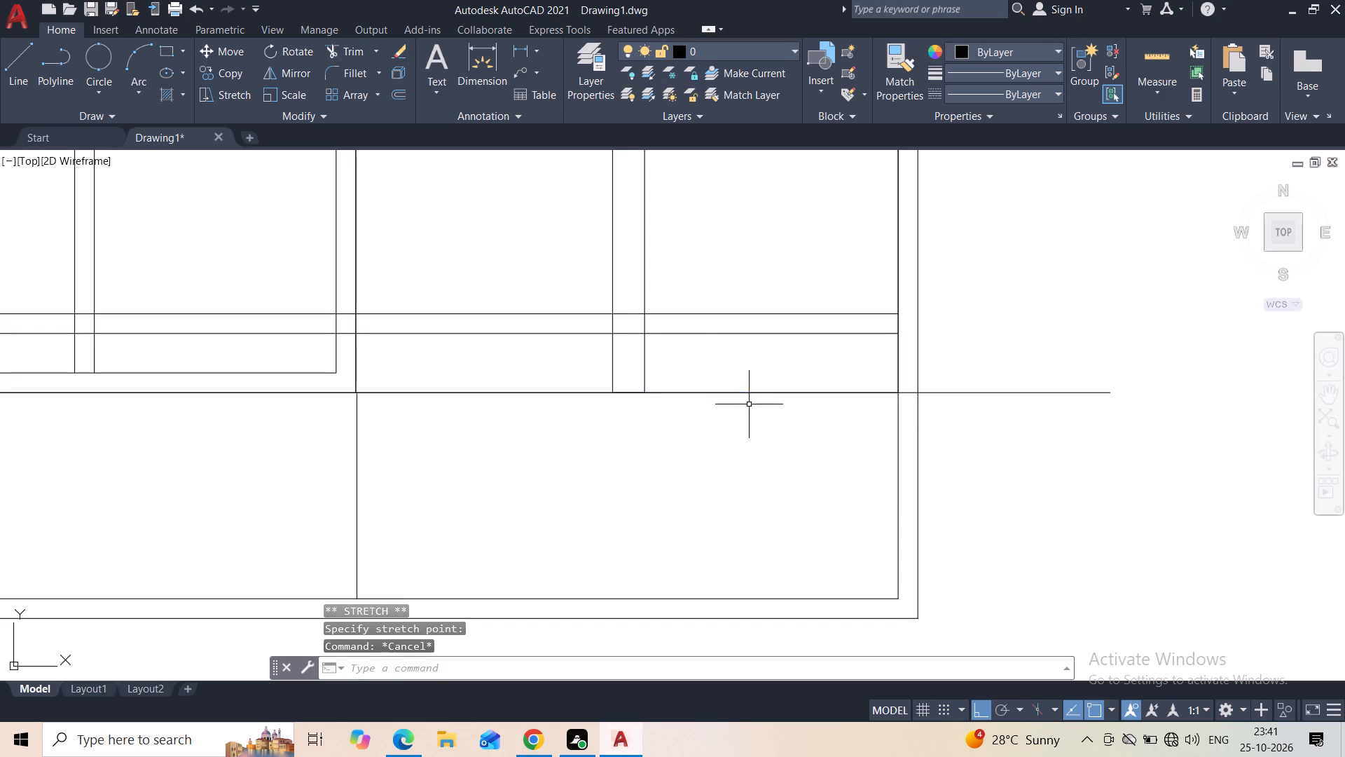
Stretch the outer frame's side nearest the end rectangle outward to the free end of the projecting horizontal line.
middle_drag(729, 373, 728, 479)
scroll(728, 479, down, 2)
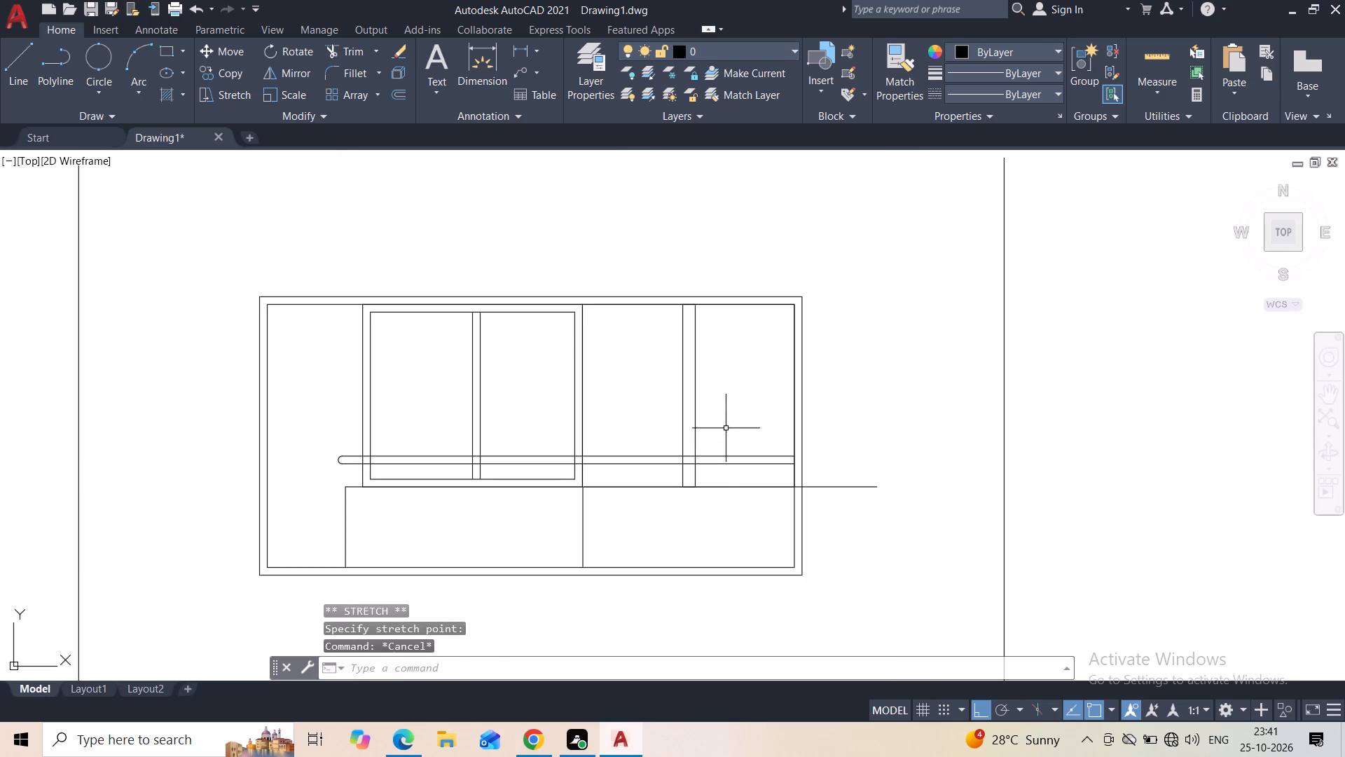
scroll(722, 416, up, 1)
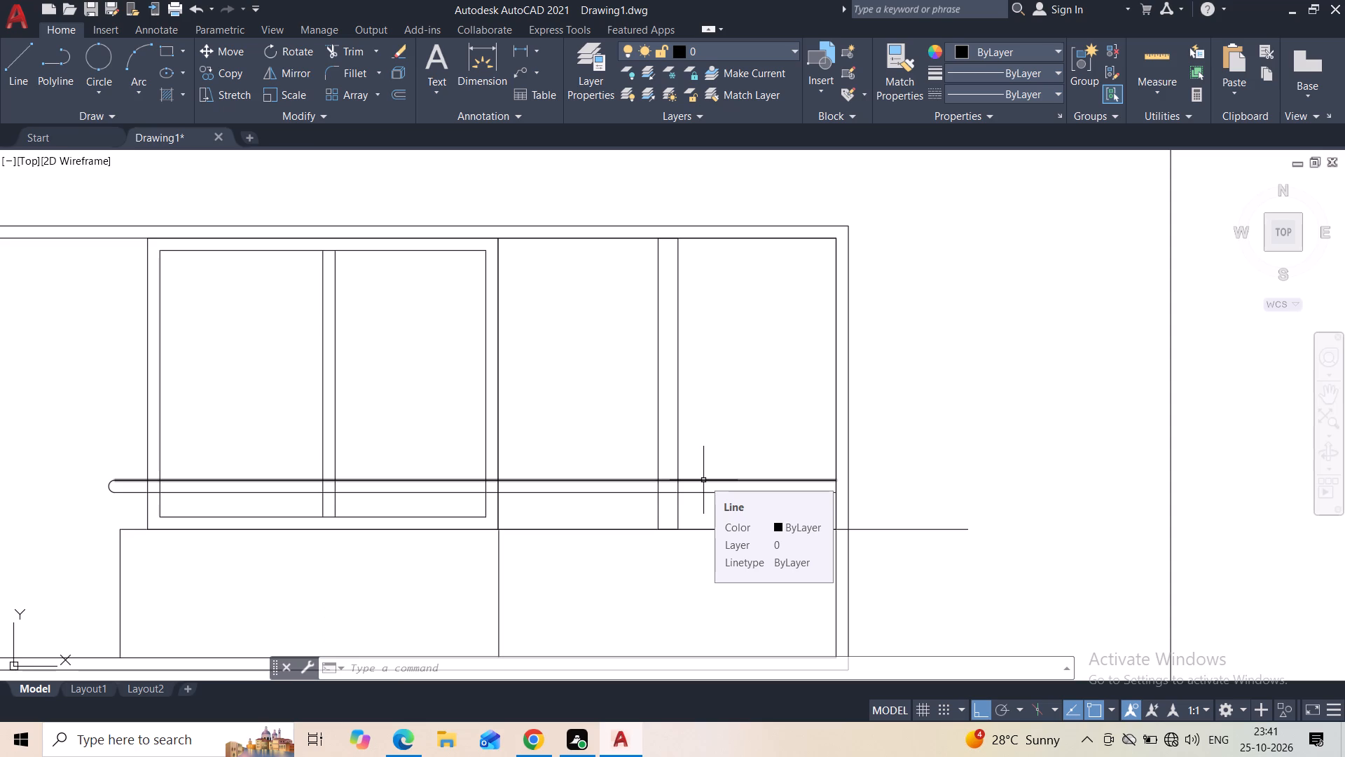
middle_drag(698, 577, 594, 519)
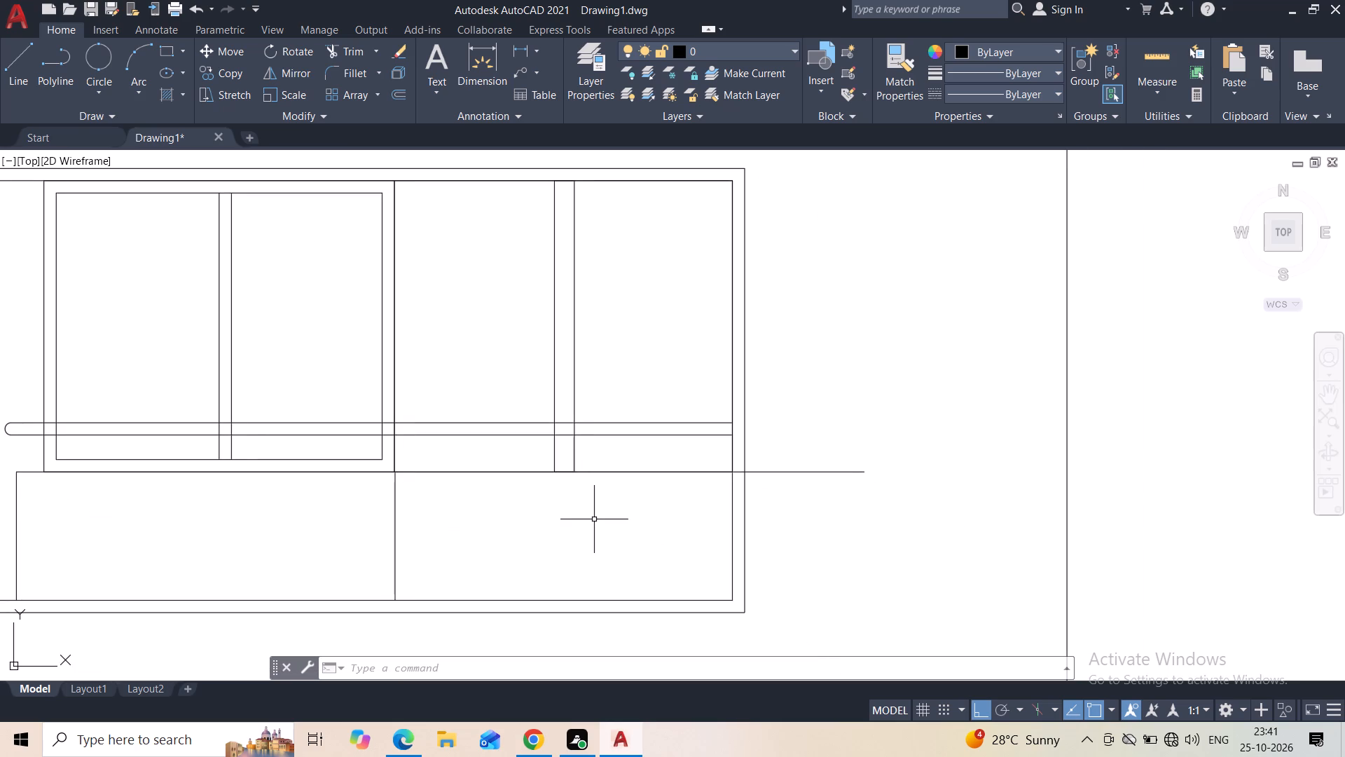
scroll(607, 519, down, 1)
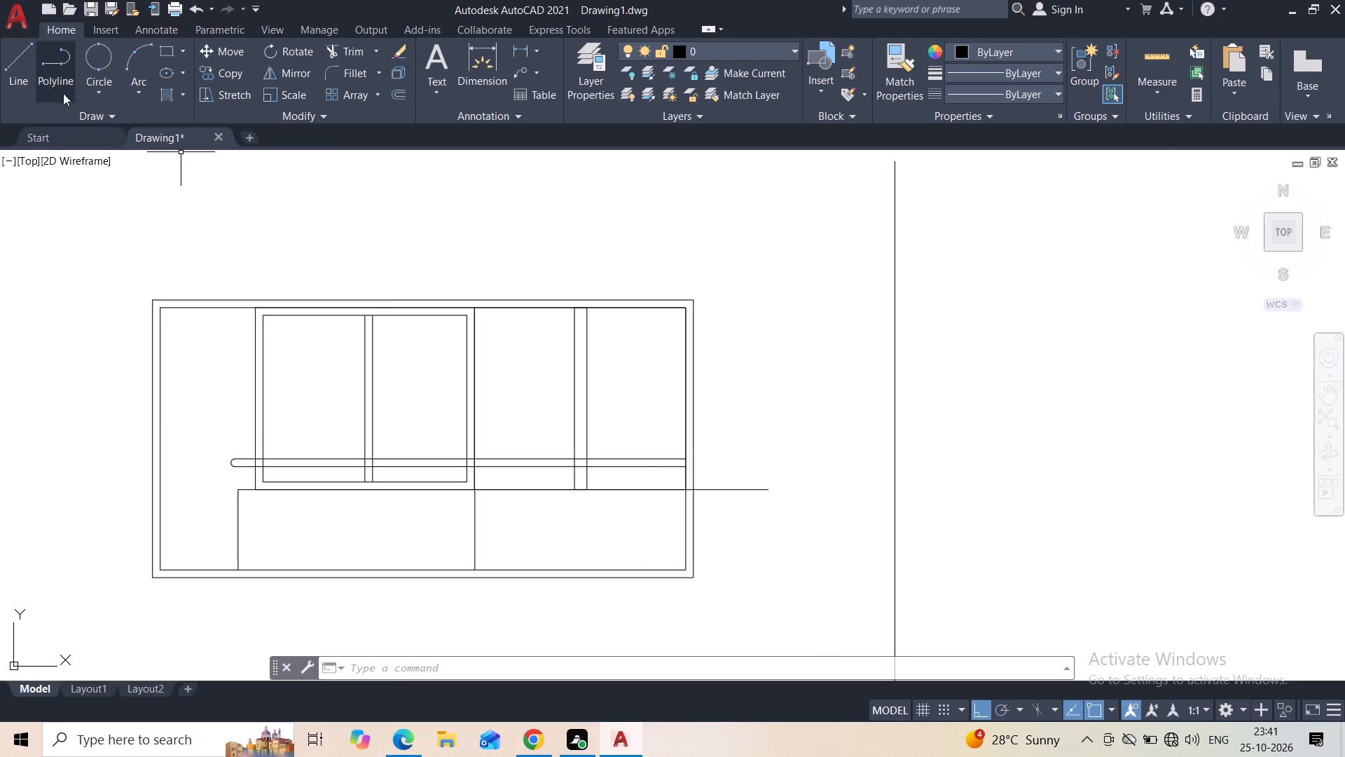
click(22, 84)
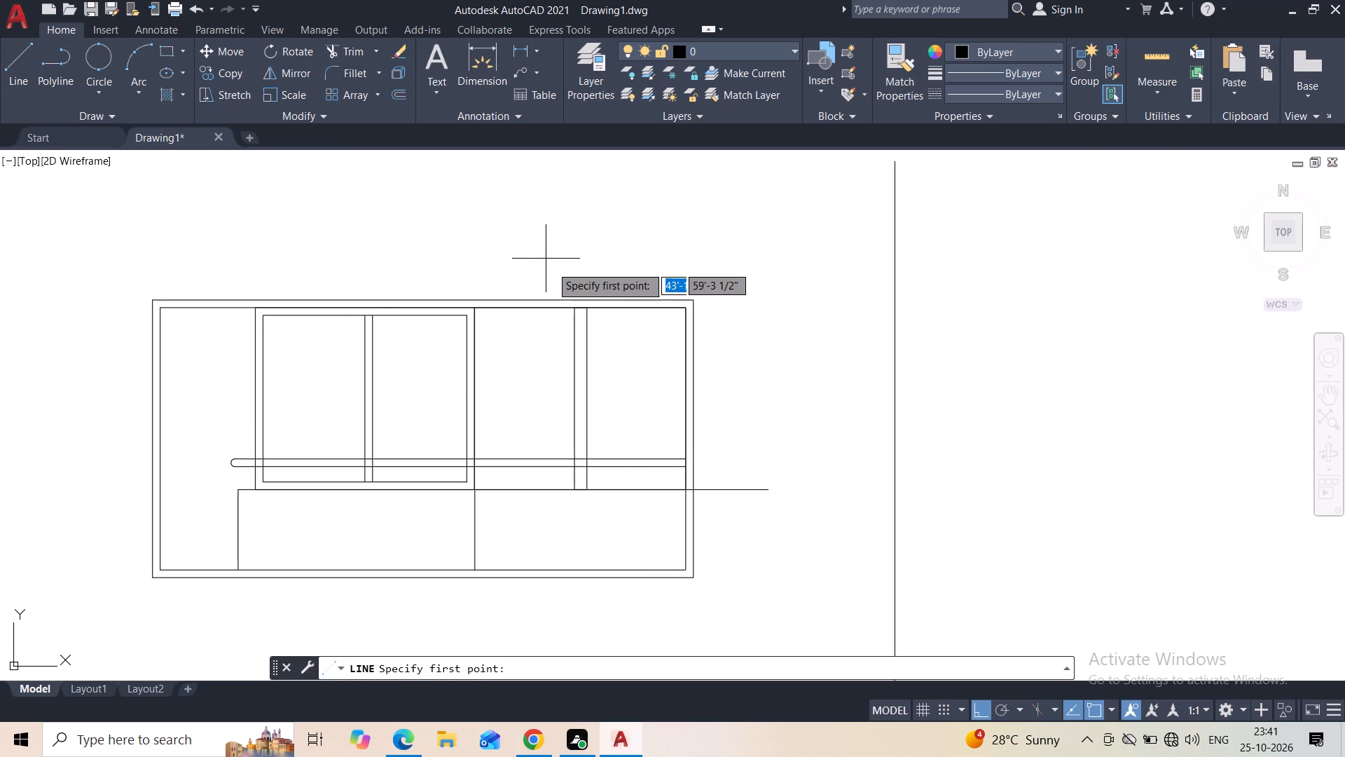
key(Escape)
click(694, 312)
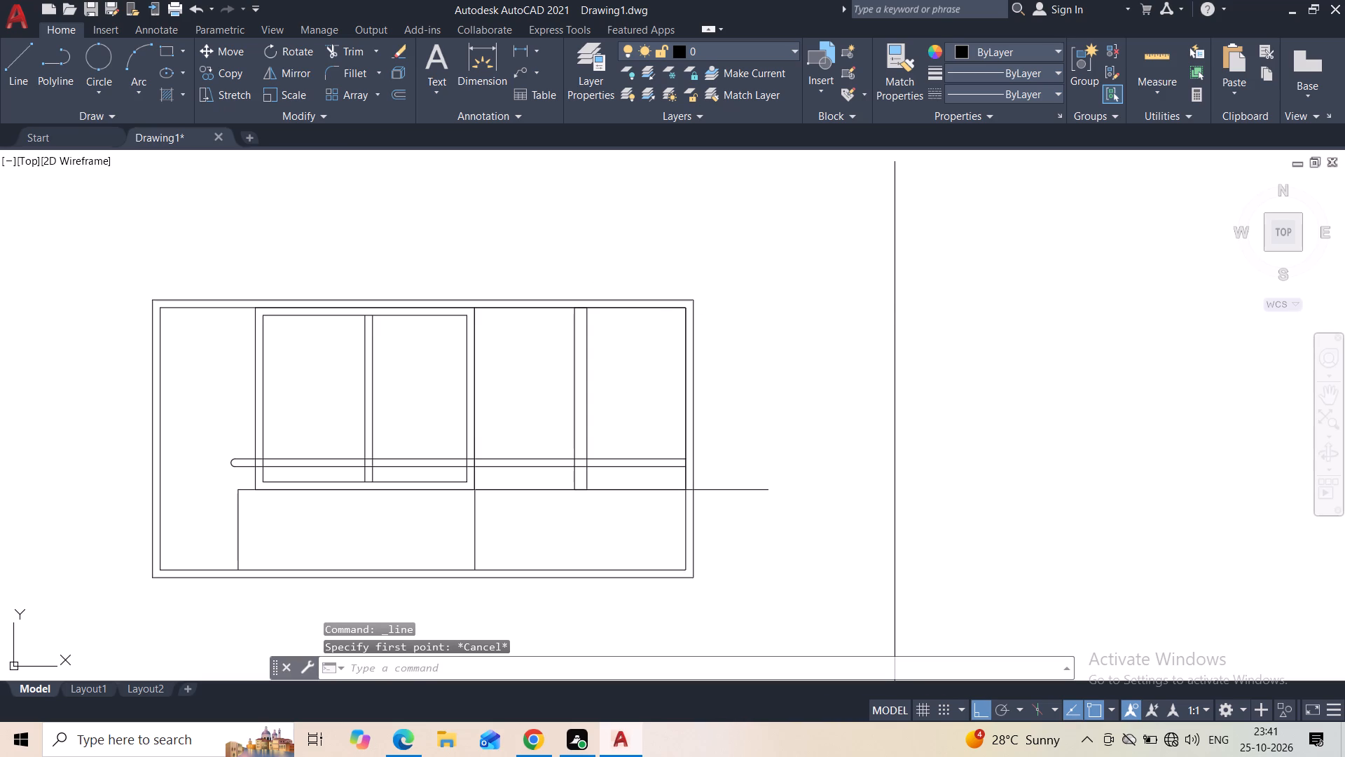
click(696, 440)
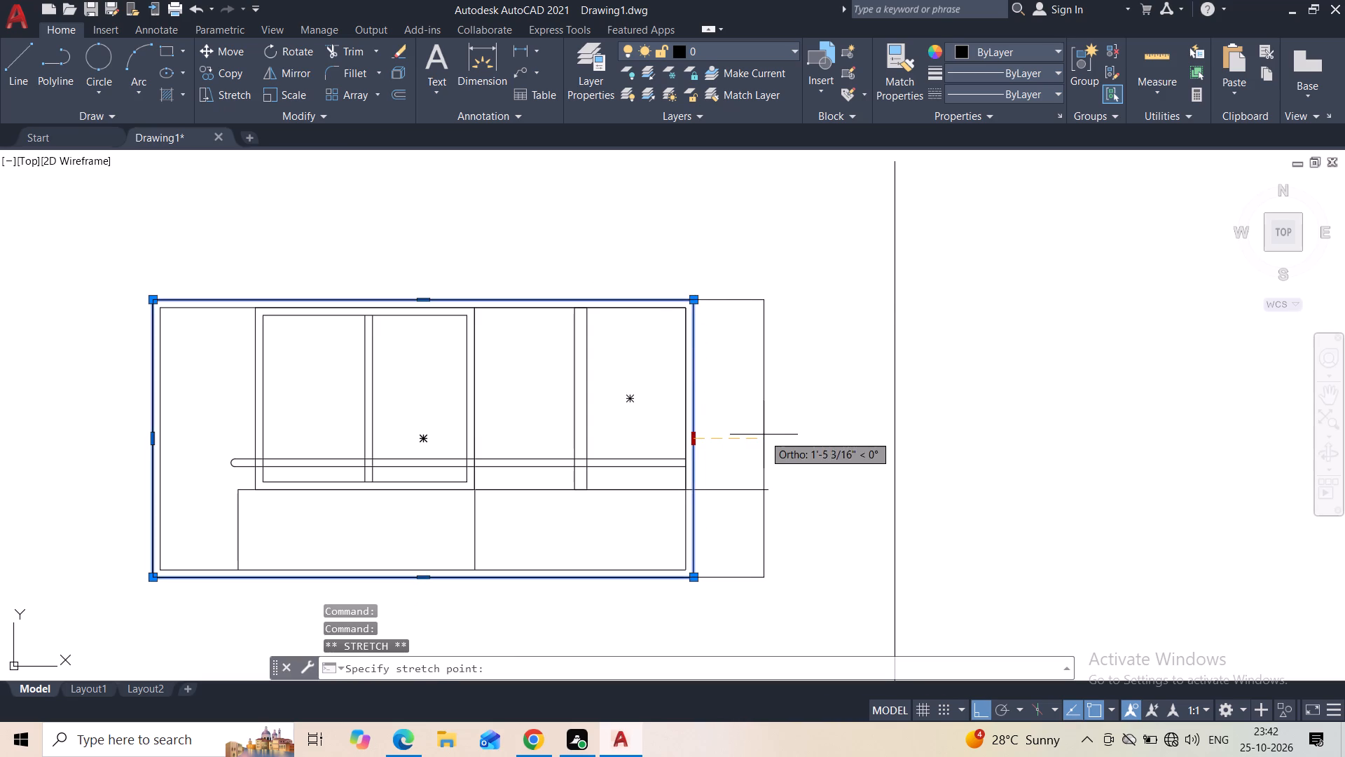
click(768, 435)
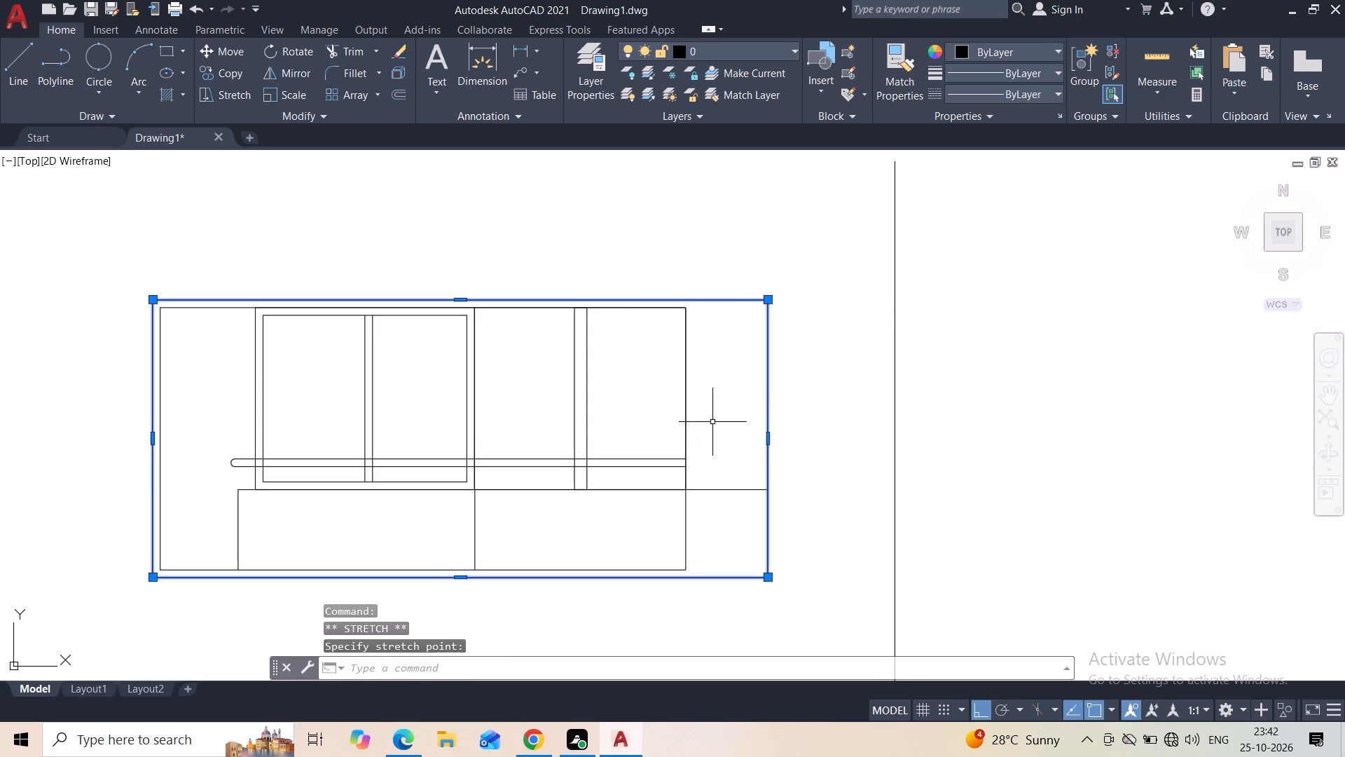
key(Escape)
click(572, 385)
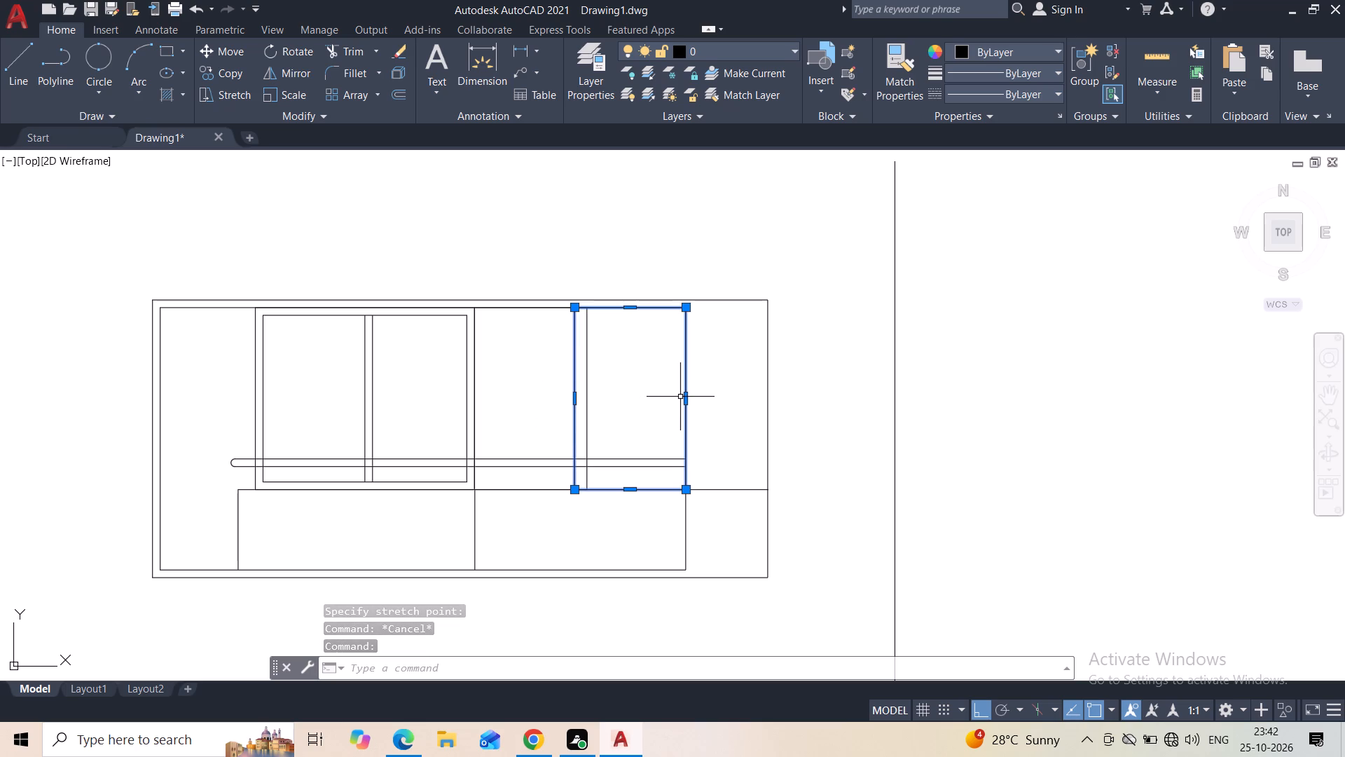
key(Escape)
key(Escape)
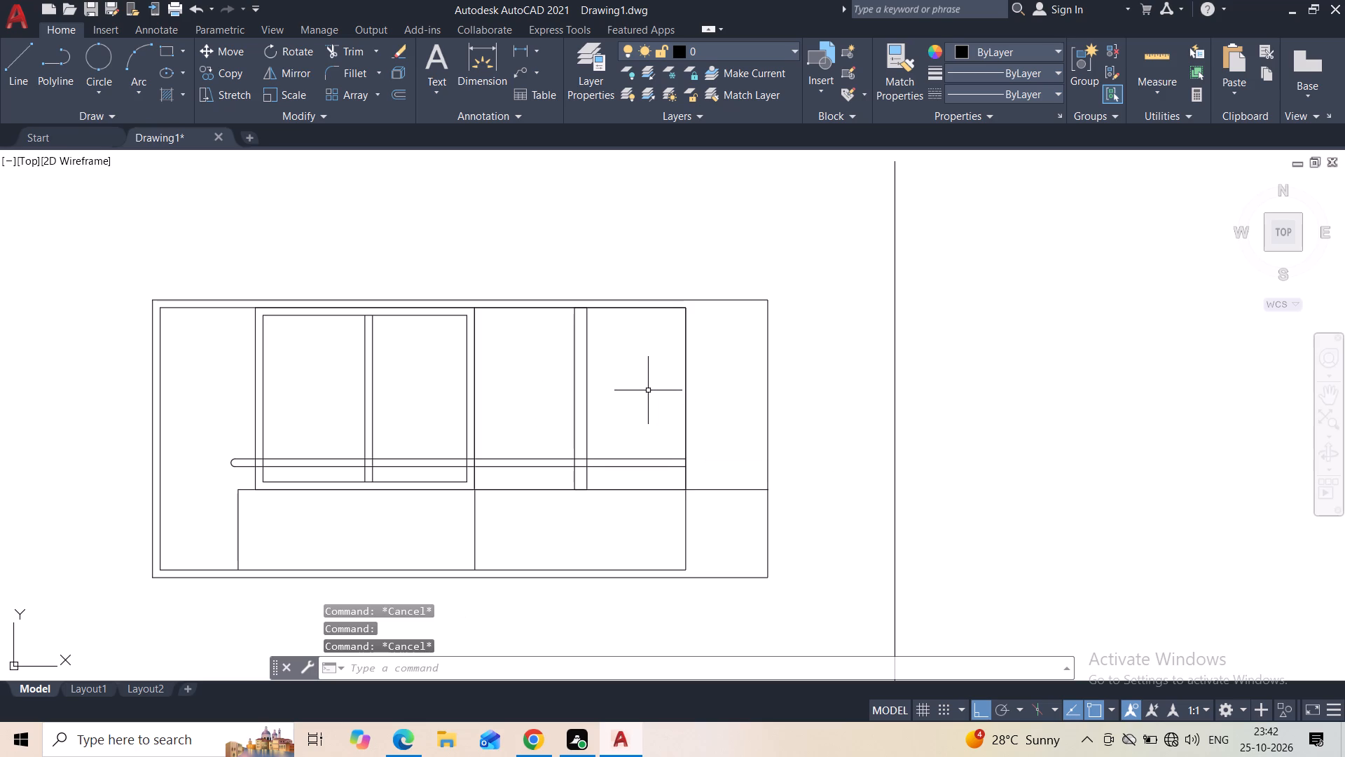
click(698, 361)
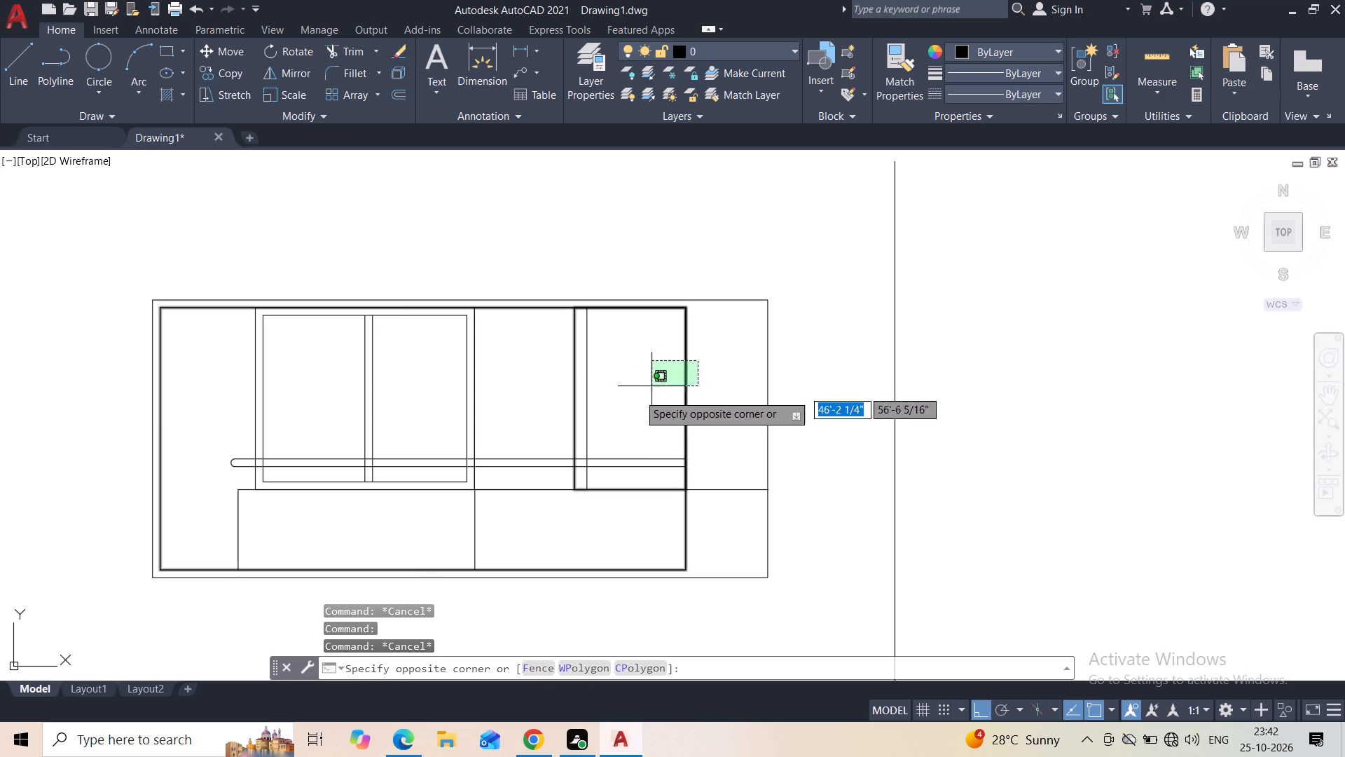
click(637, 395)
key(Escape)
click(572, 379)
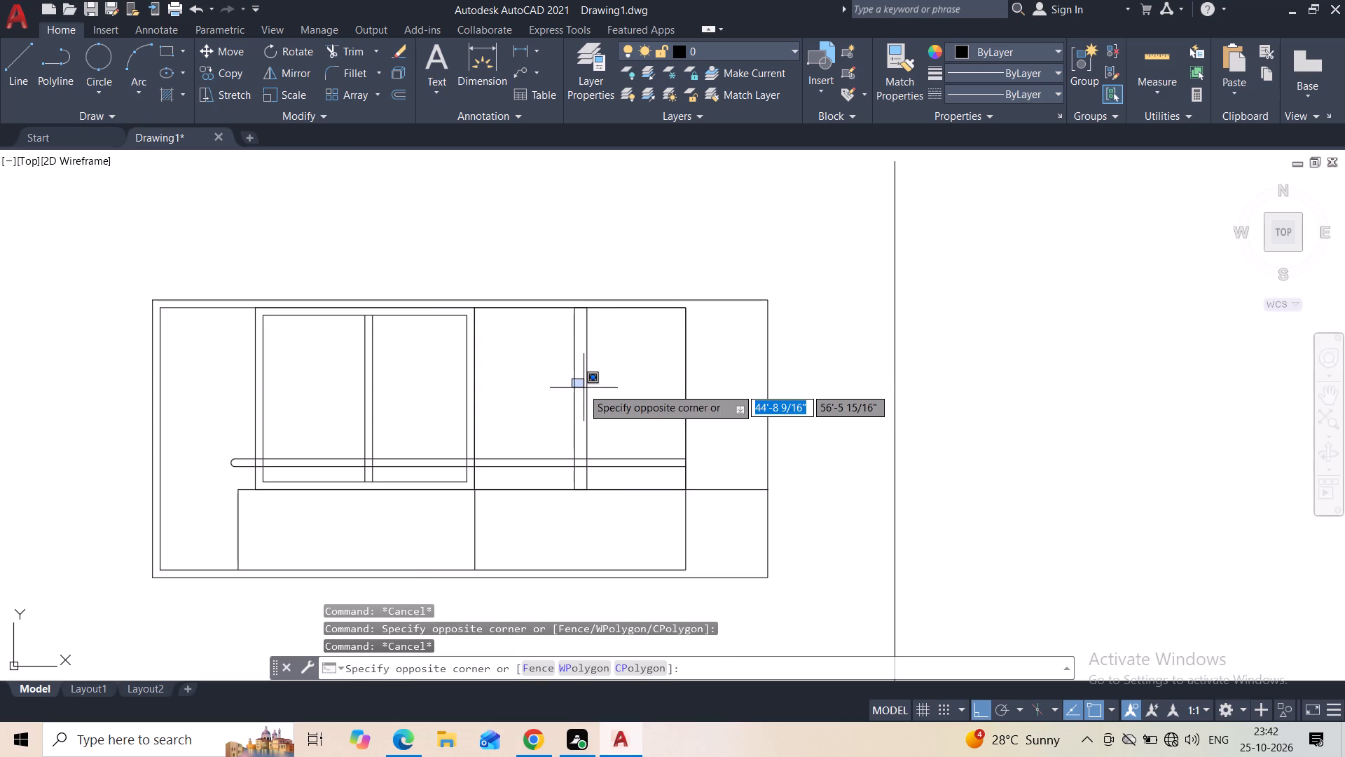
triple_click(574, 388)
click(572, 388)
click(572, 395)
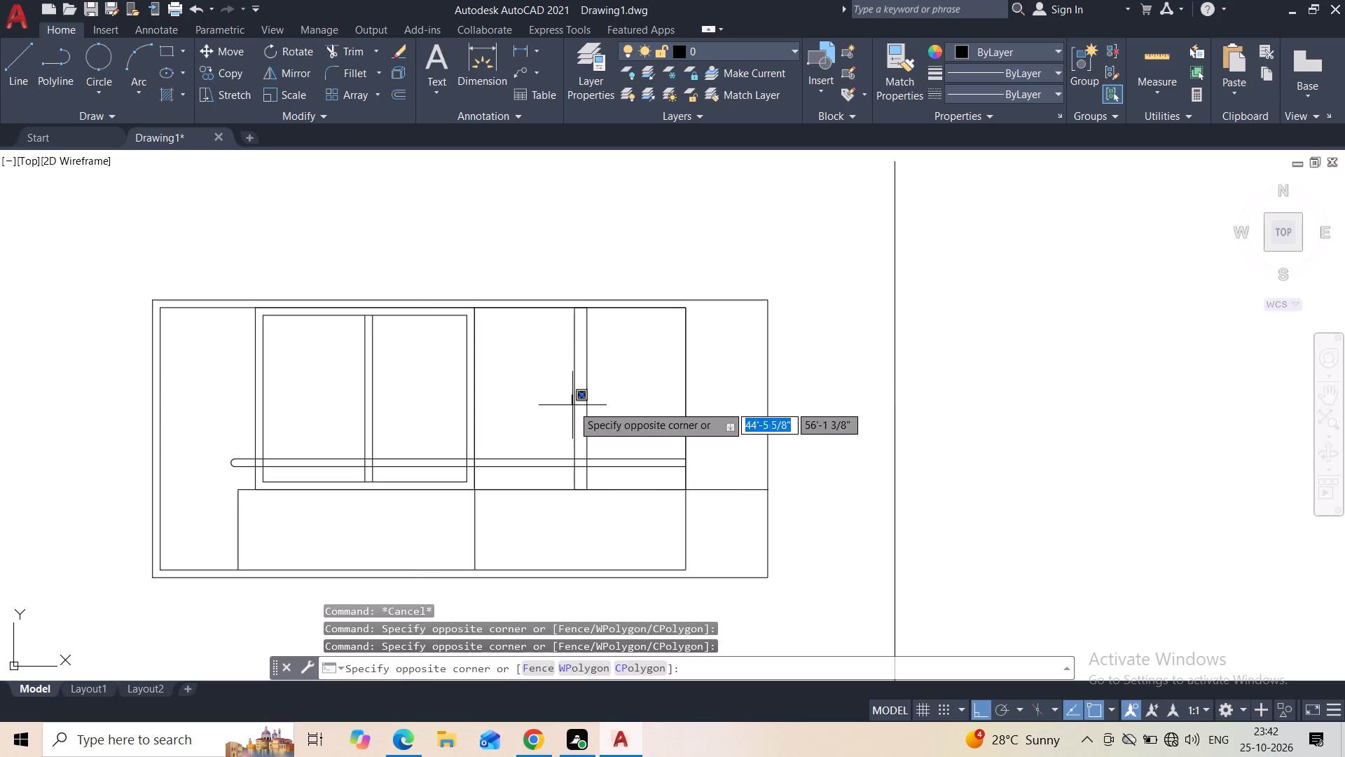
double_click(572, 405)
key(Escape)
Copy the tall end rectangle sideways so the duplicate sits just beyond its outer edge, projecting past the window's outer frame.
click(577, 401)
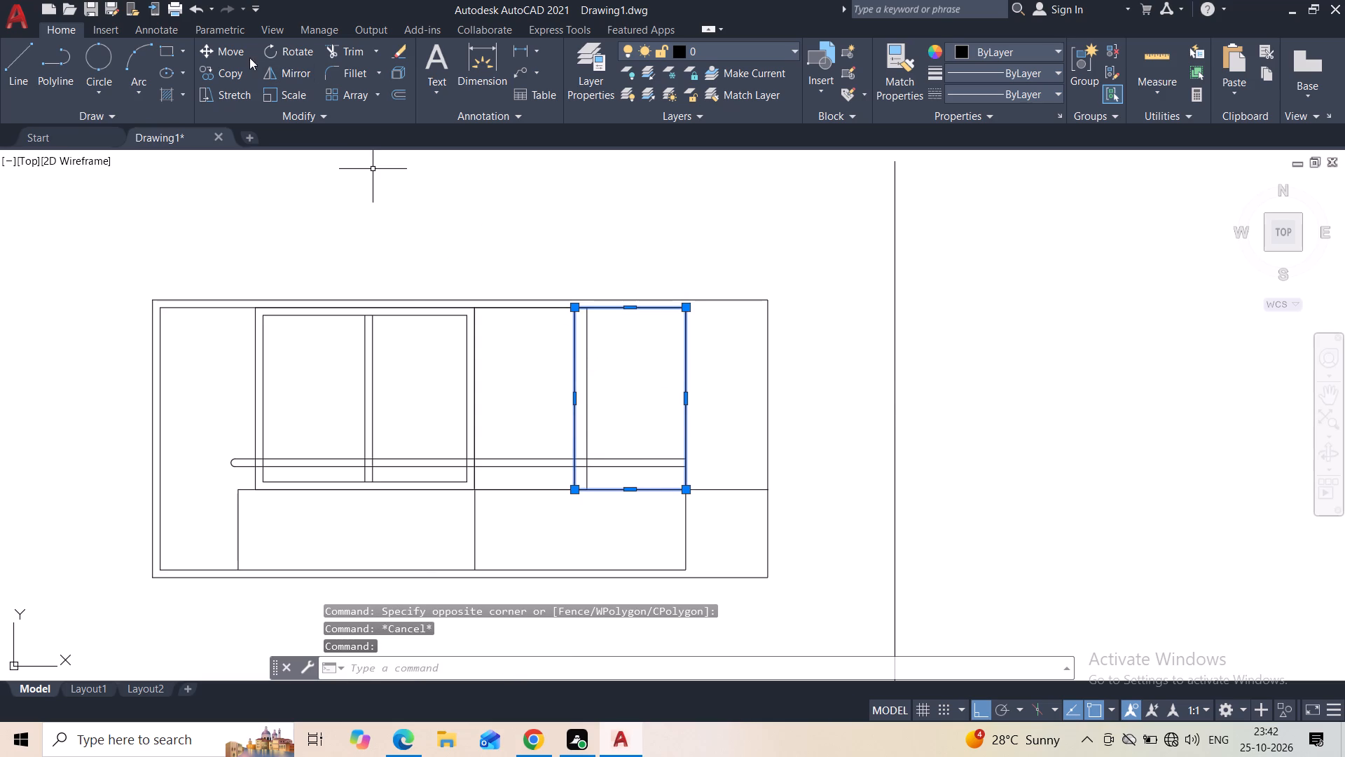
click(236, 77)
click(572, 311)
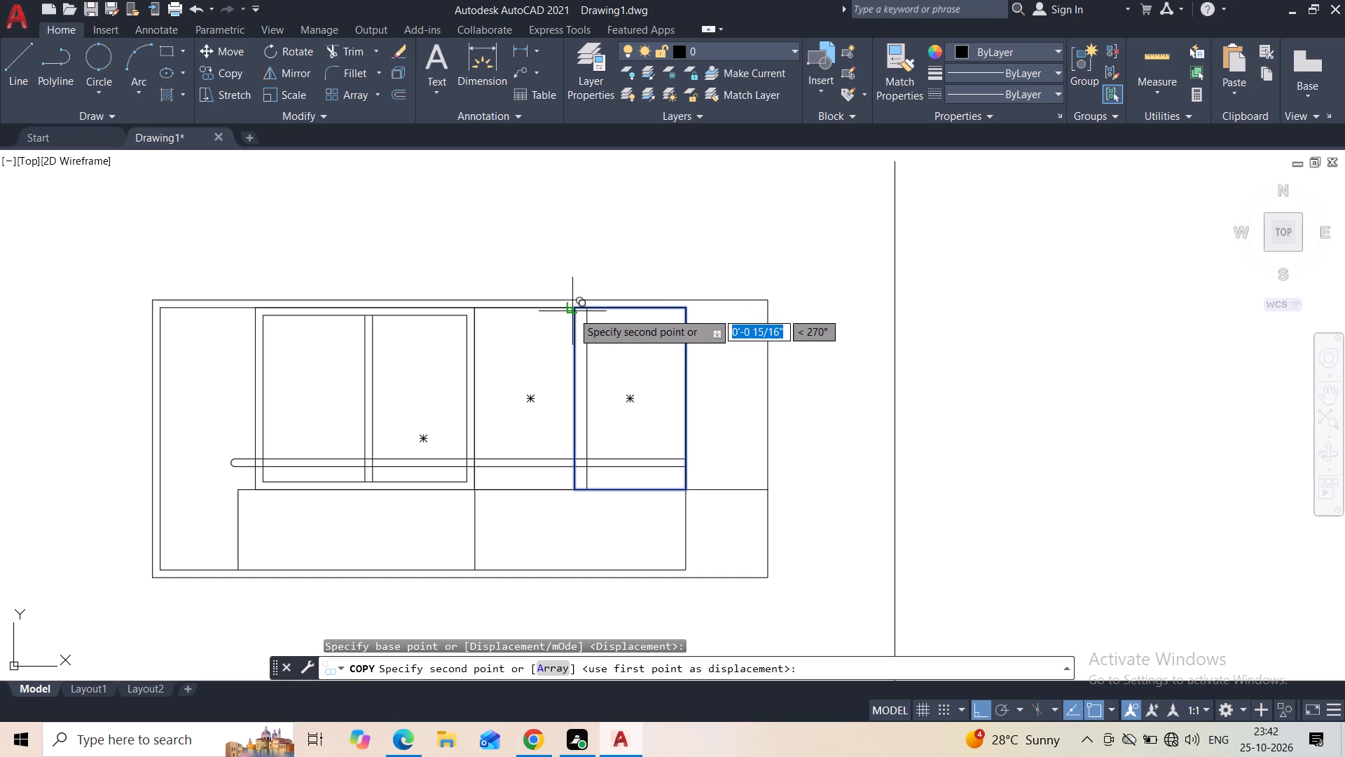
click(686, 310)
key(Escape)
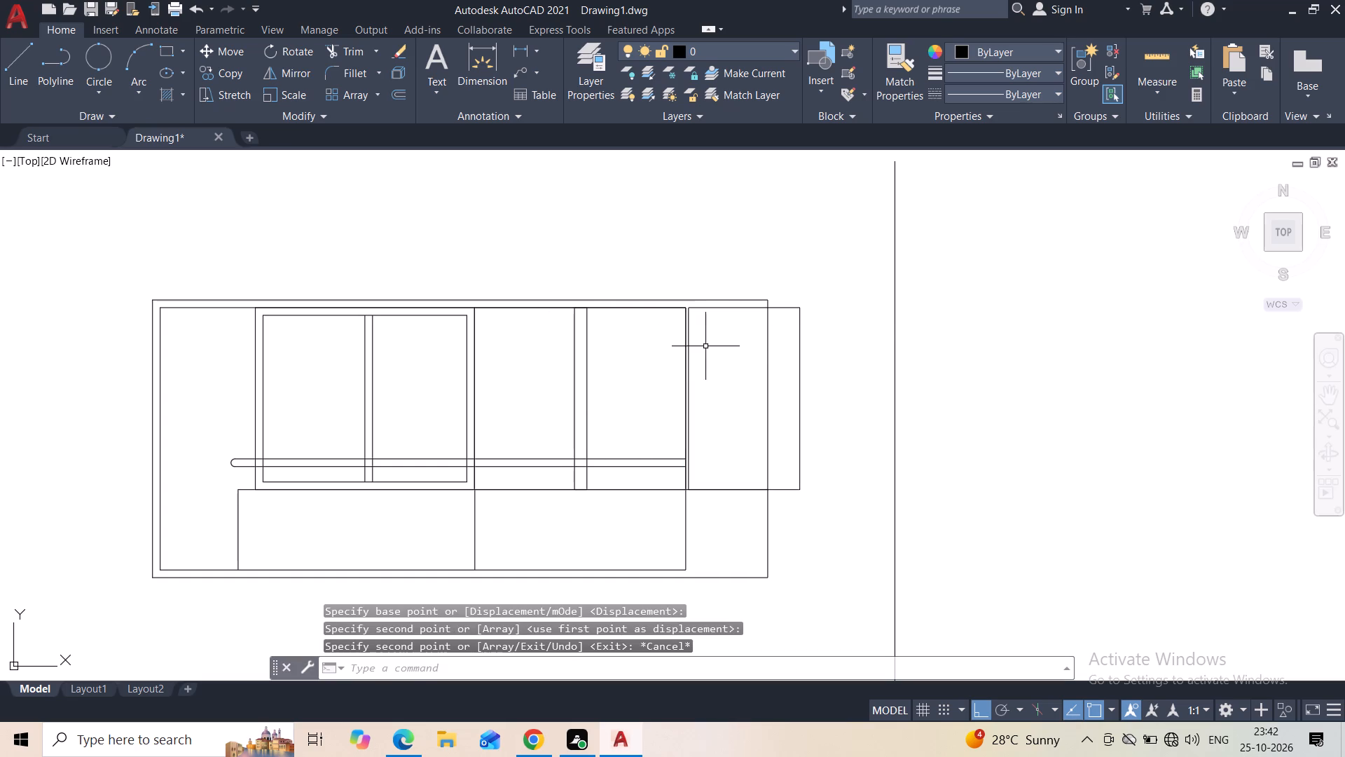
Stretch the outer frame's nearest side outward about 8 3/8" to the far edge of the copied rectangle.
click(765, 301)
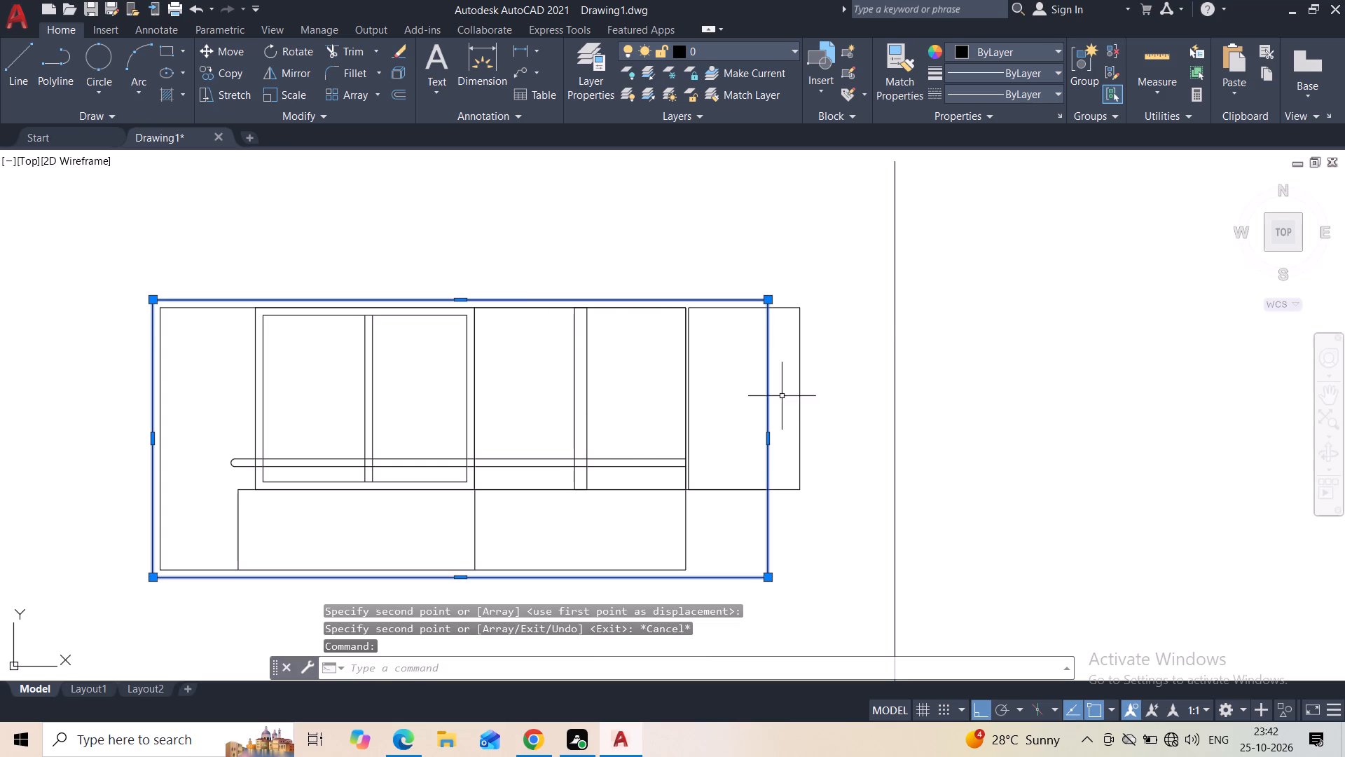
click(770, 438)
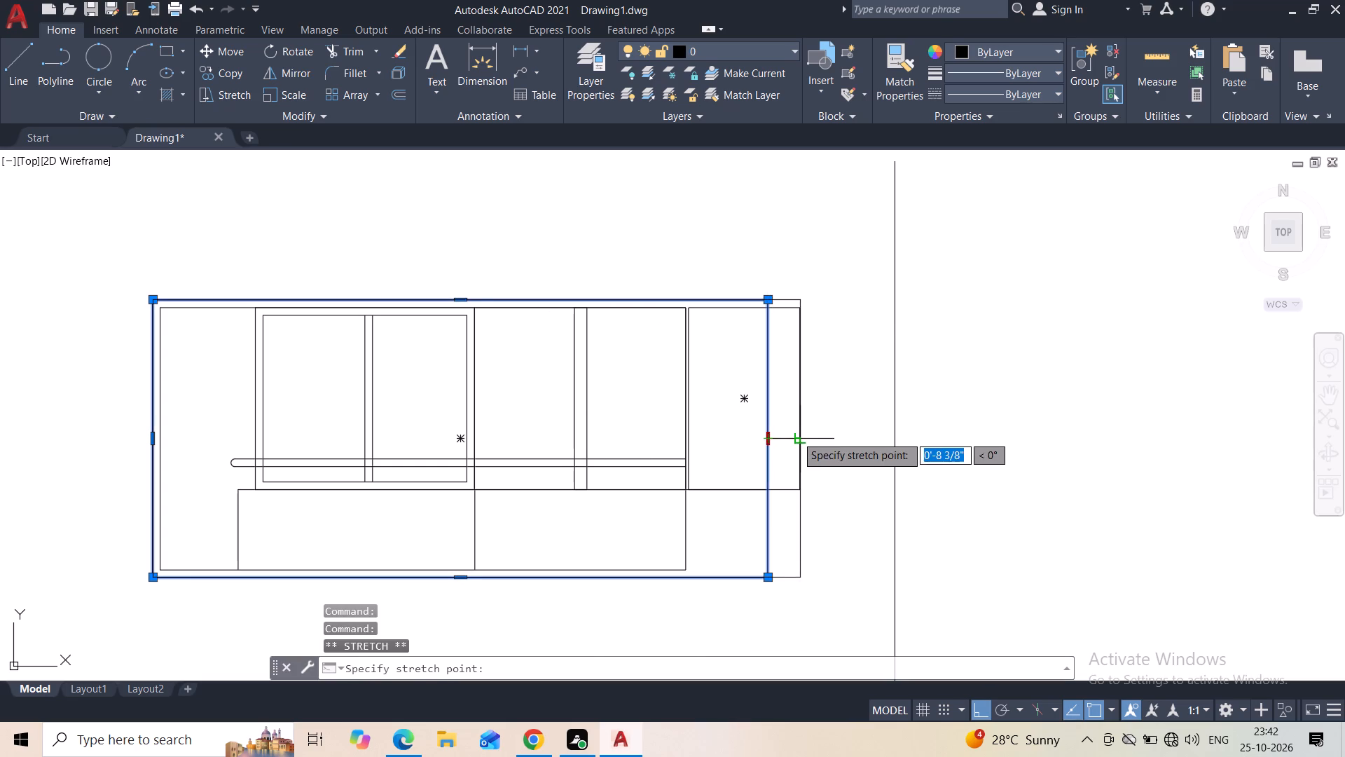
click(799, 435)
key(Escape)
Extend the handrail's two horizontal edges with lines from their ends at the inner frame to the outer frame's moved side.
middle_drag(750, 436, 729, 409)
scroll(688, 446, up, 2)
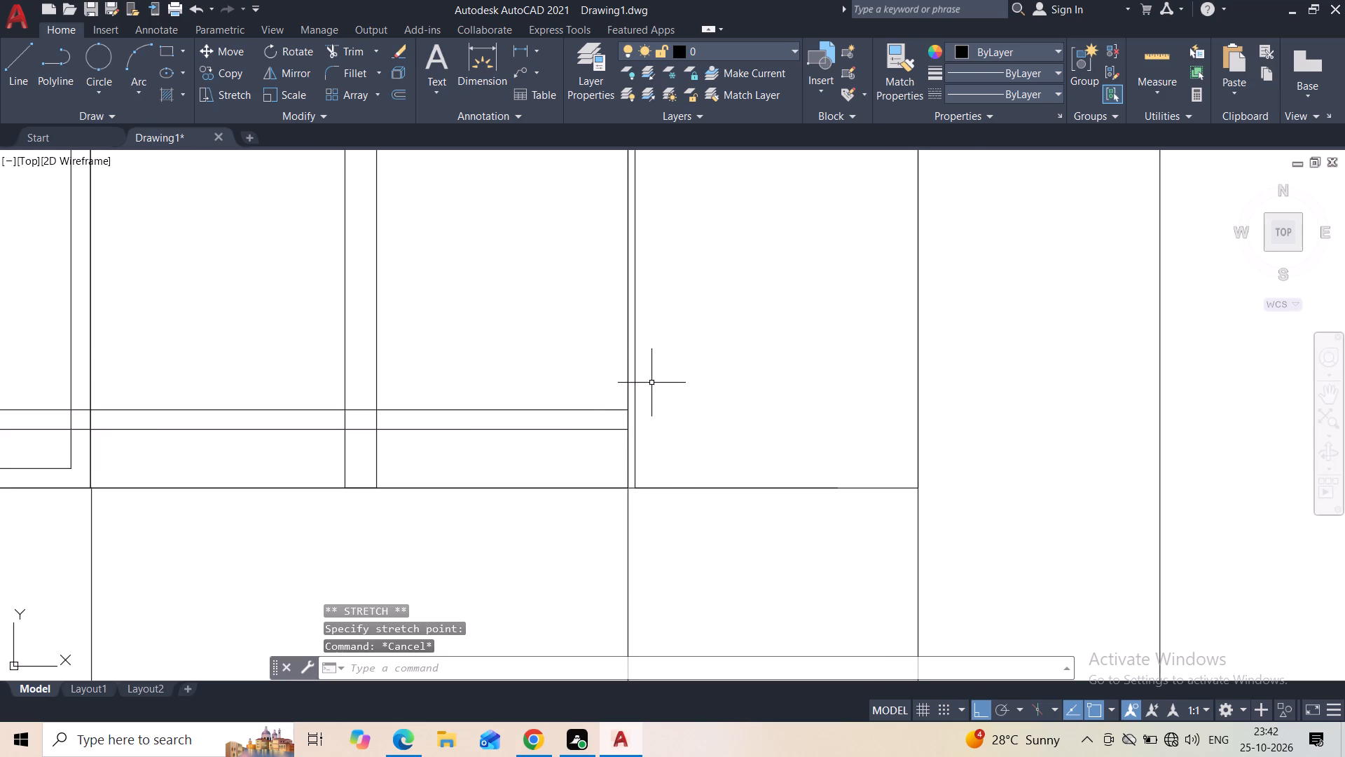
click(0, 70)
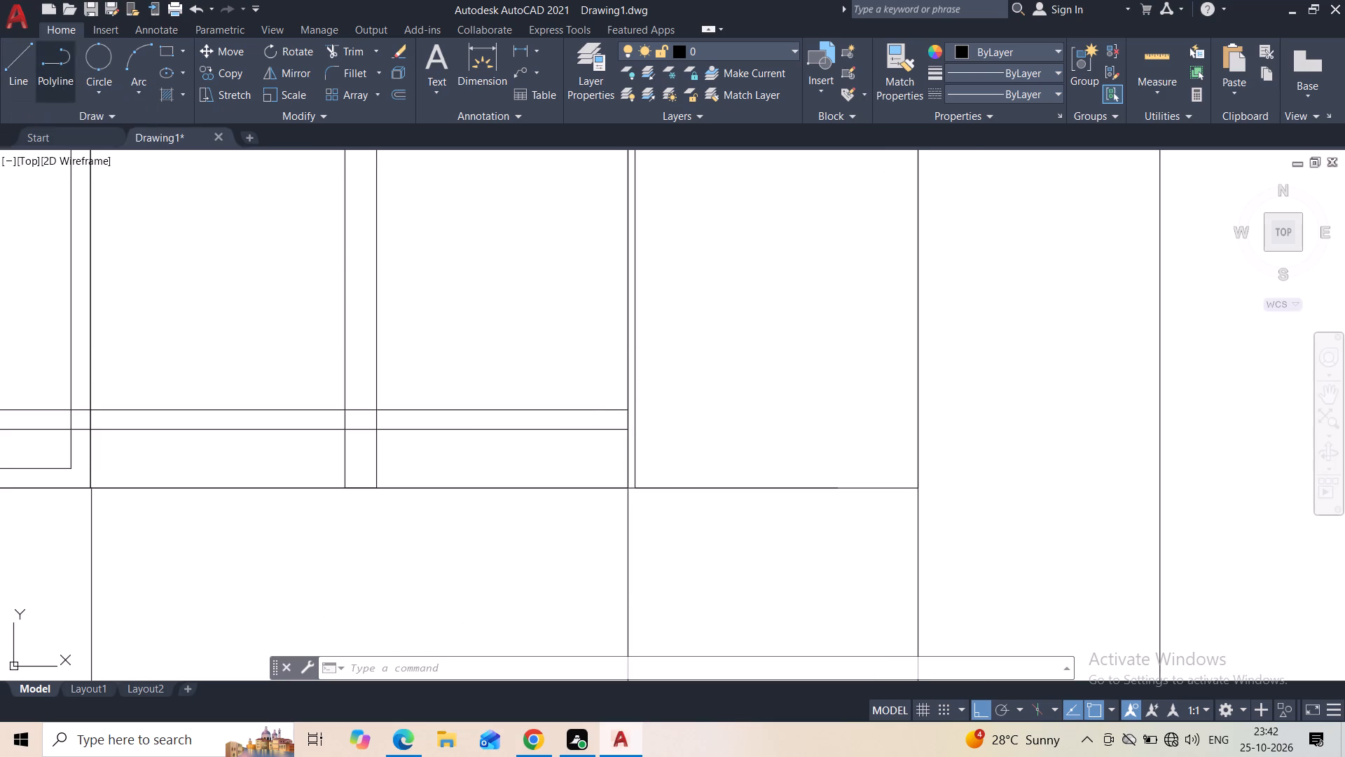
click(31, 95)
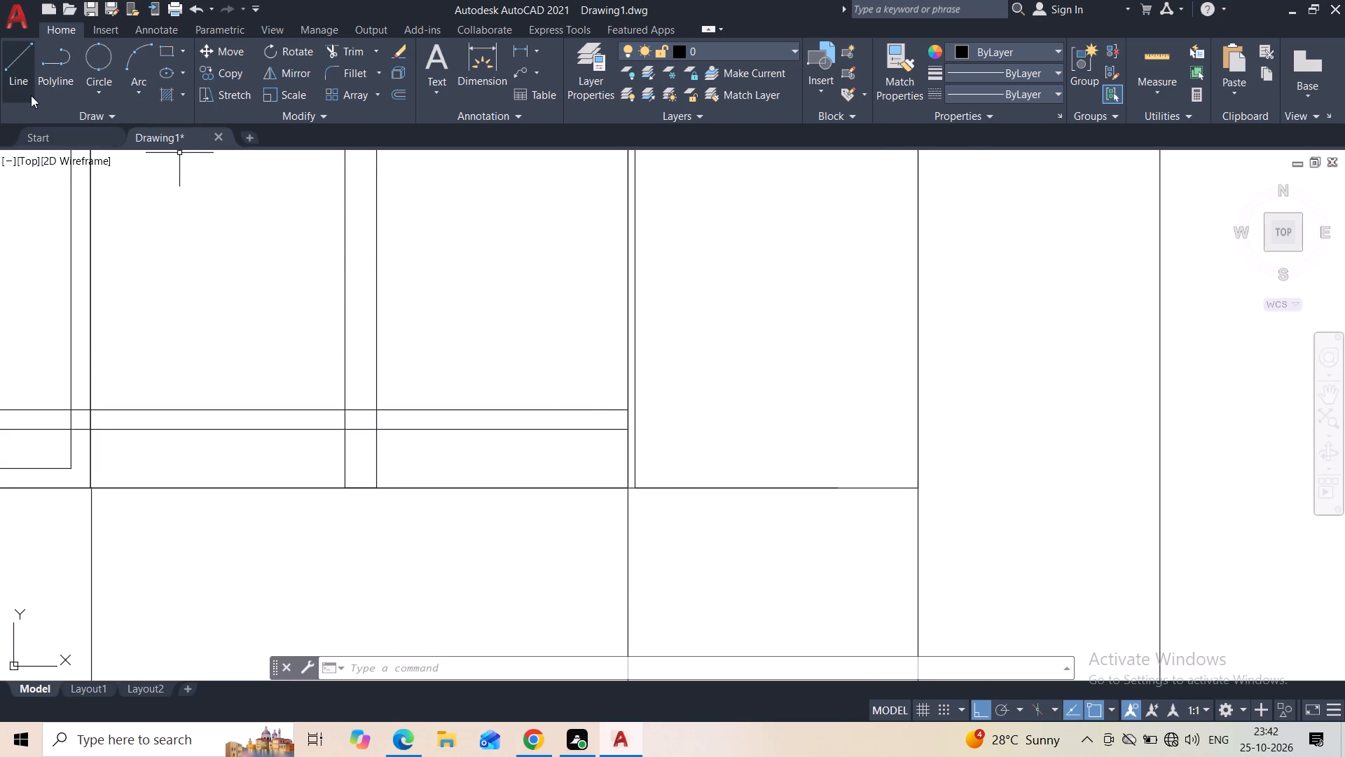
scroll(619, 411, up, 2)
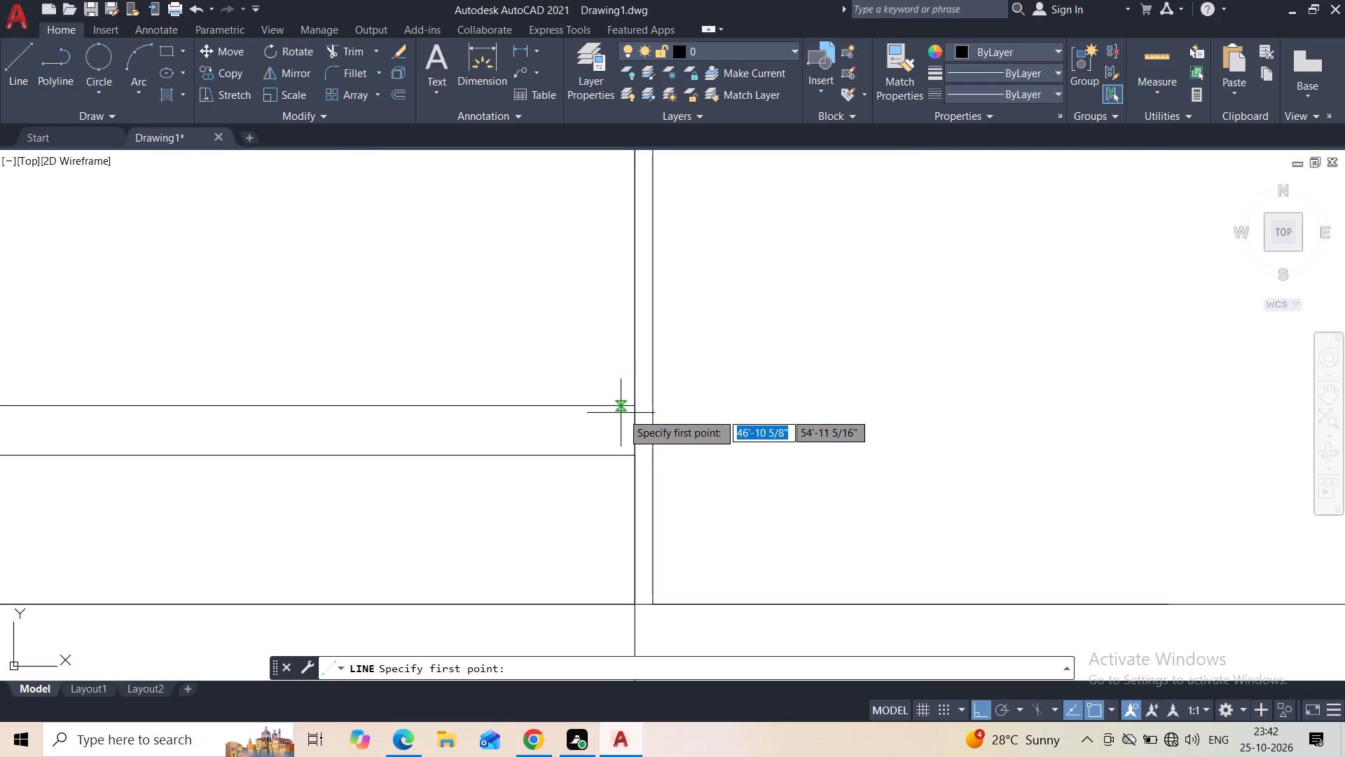
click(637, 411)
middle_drag(738, 410, 587, 390)
scroll(693, 388, down, 2)
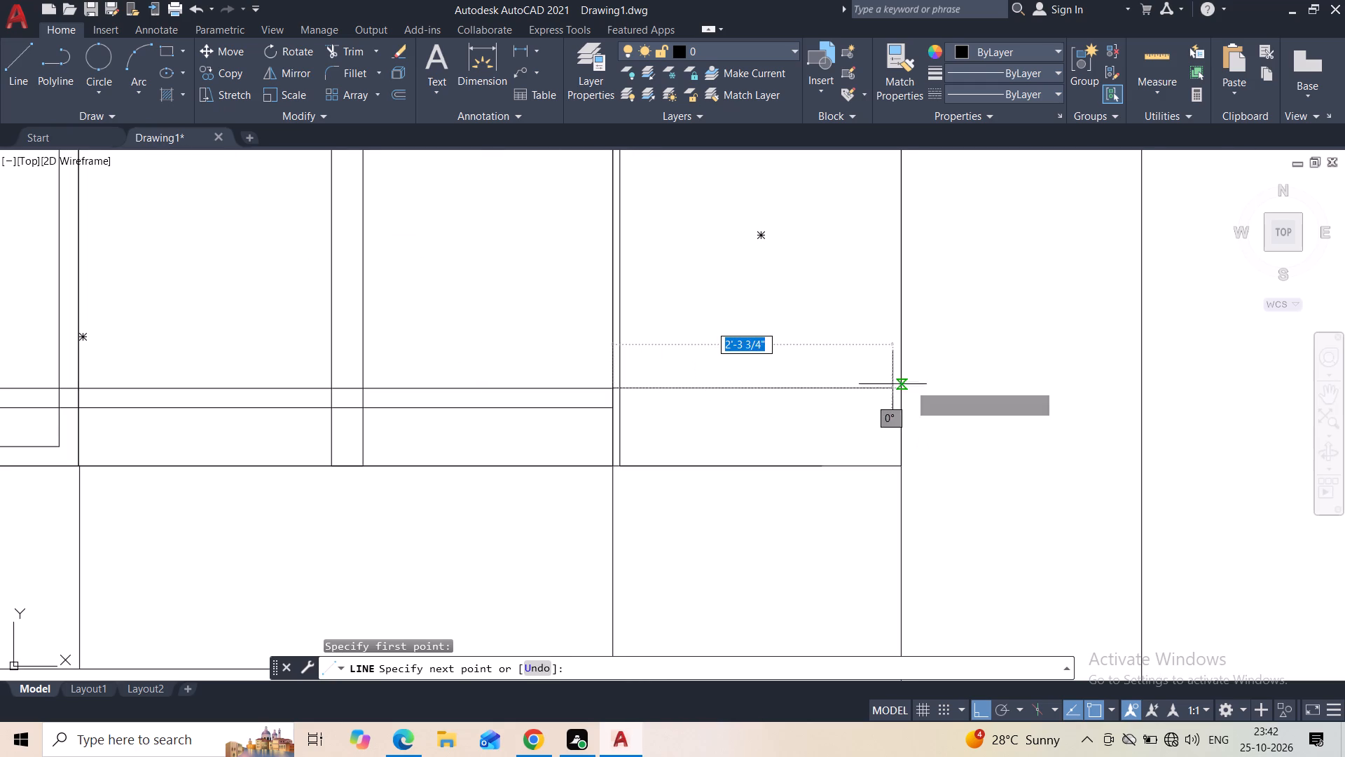
click(904, 388)
key(Escape)
key(space)
click(610, 409)
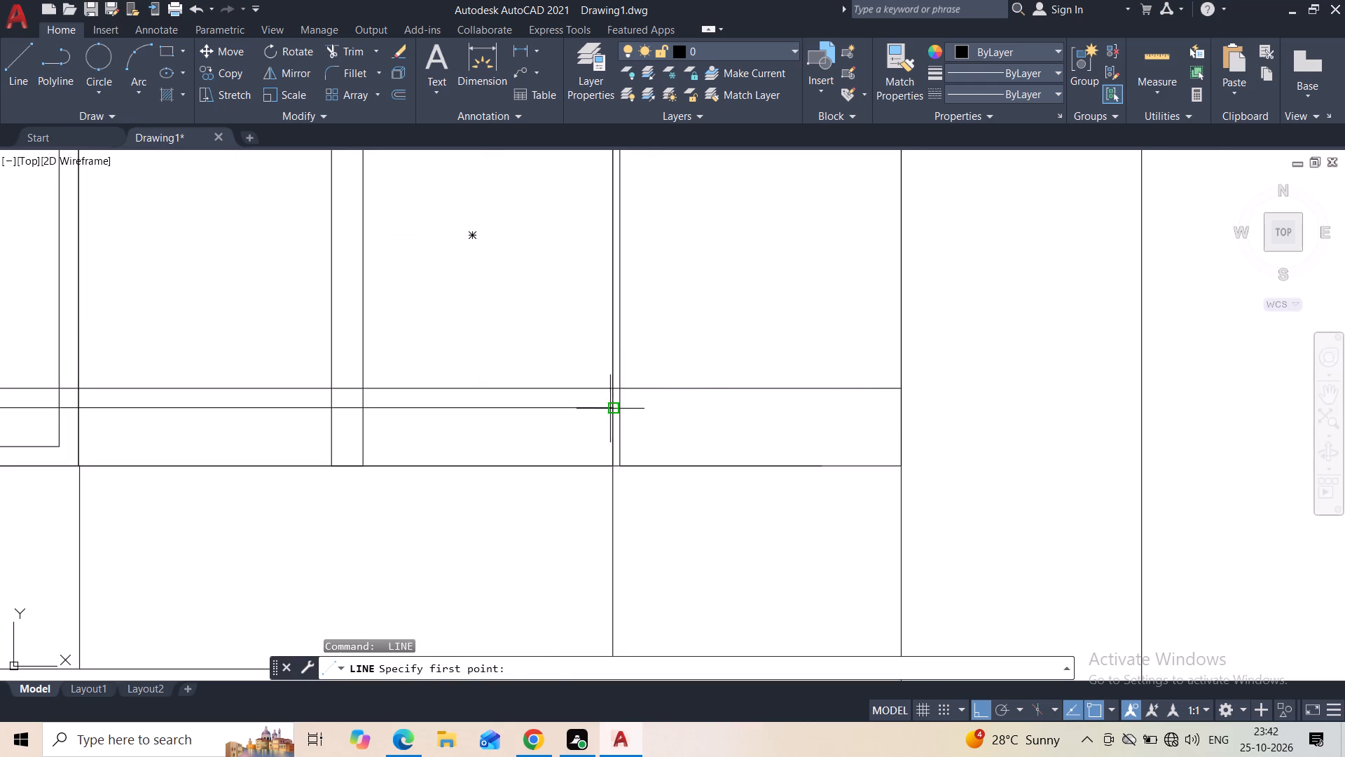
click(896, 415)
key(Escape)
scroll(814, 431, down, 2)
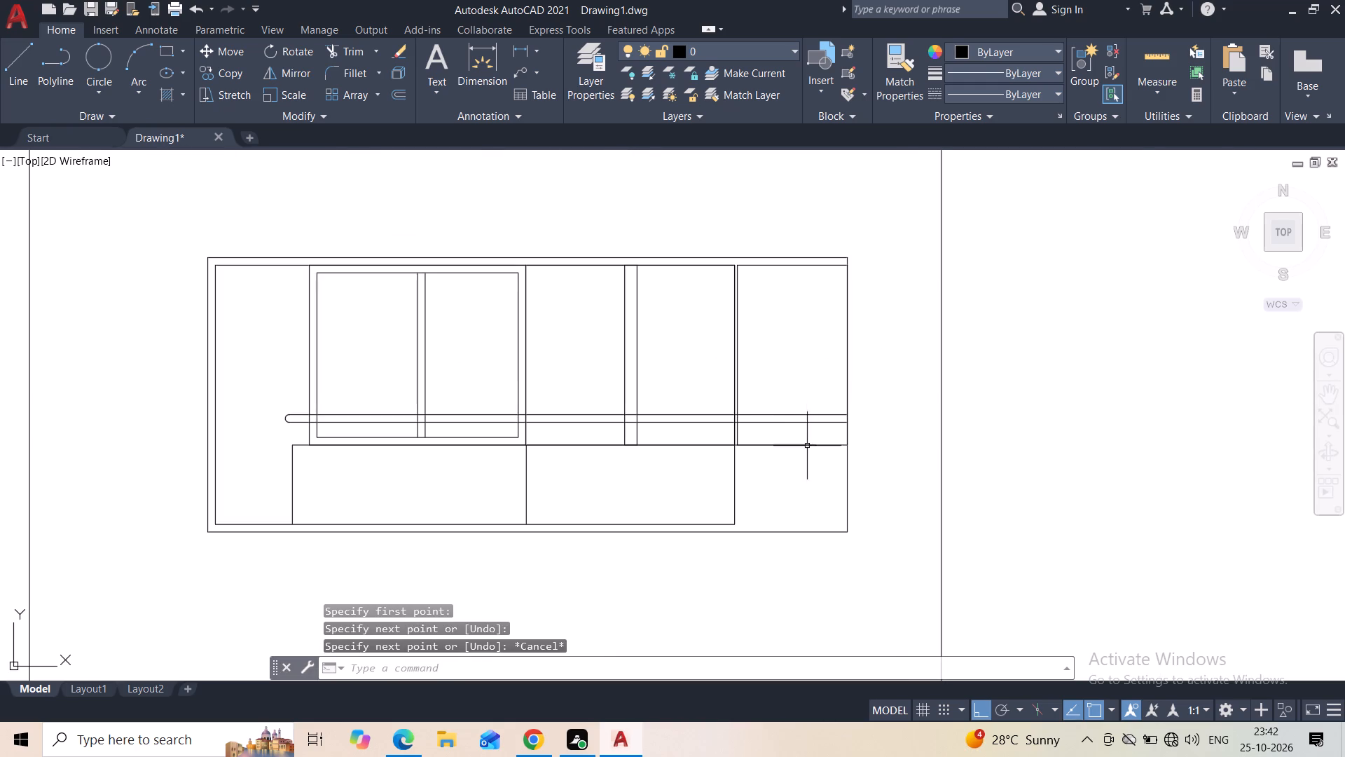
Stretch the inner frame's side about 2'-4 5/8" outward, stopping just short of the outer frame's side.
middle_drag(796, 482, 794, 456)
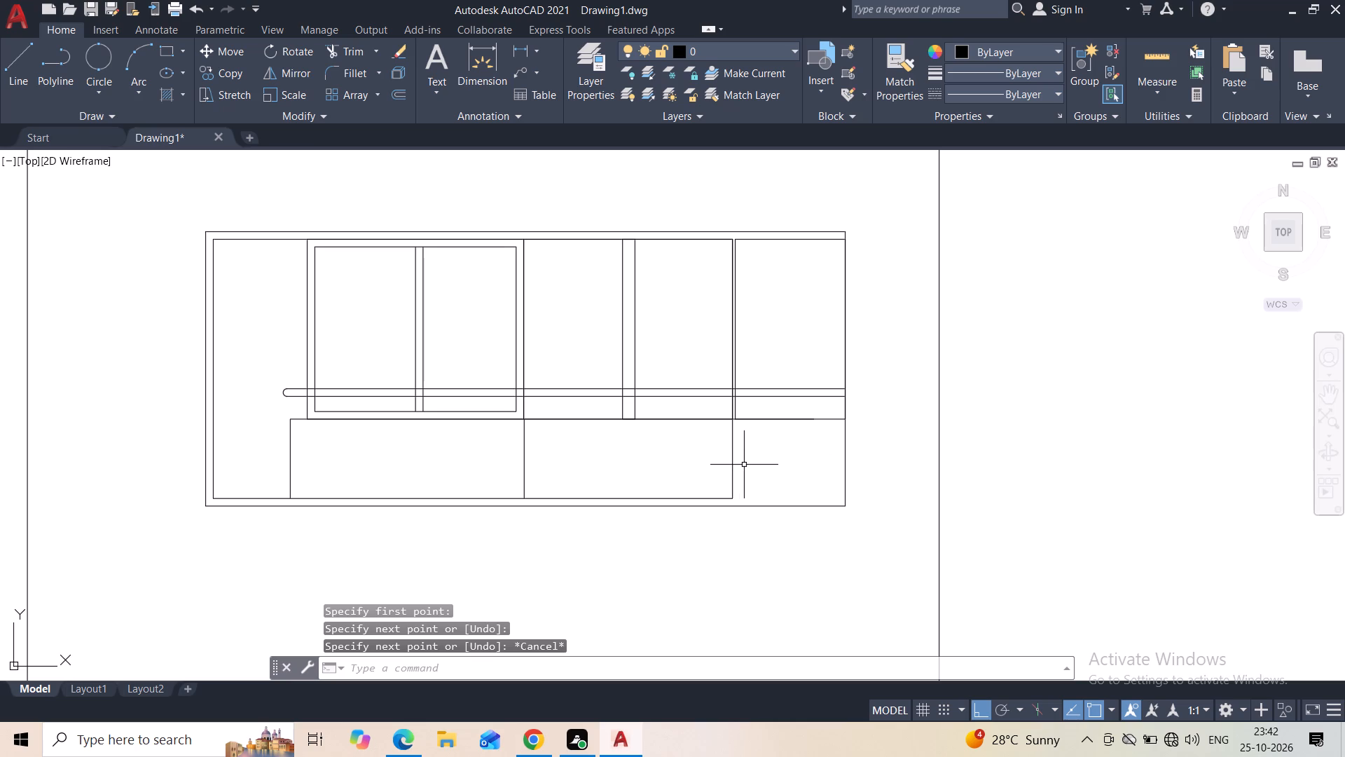
click(734, 466)
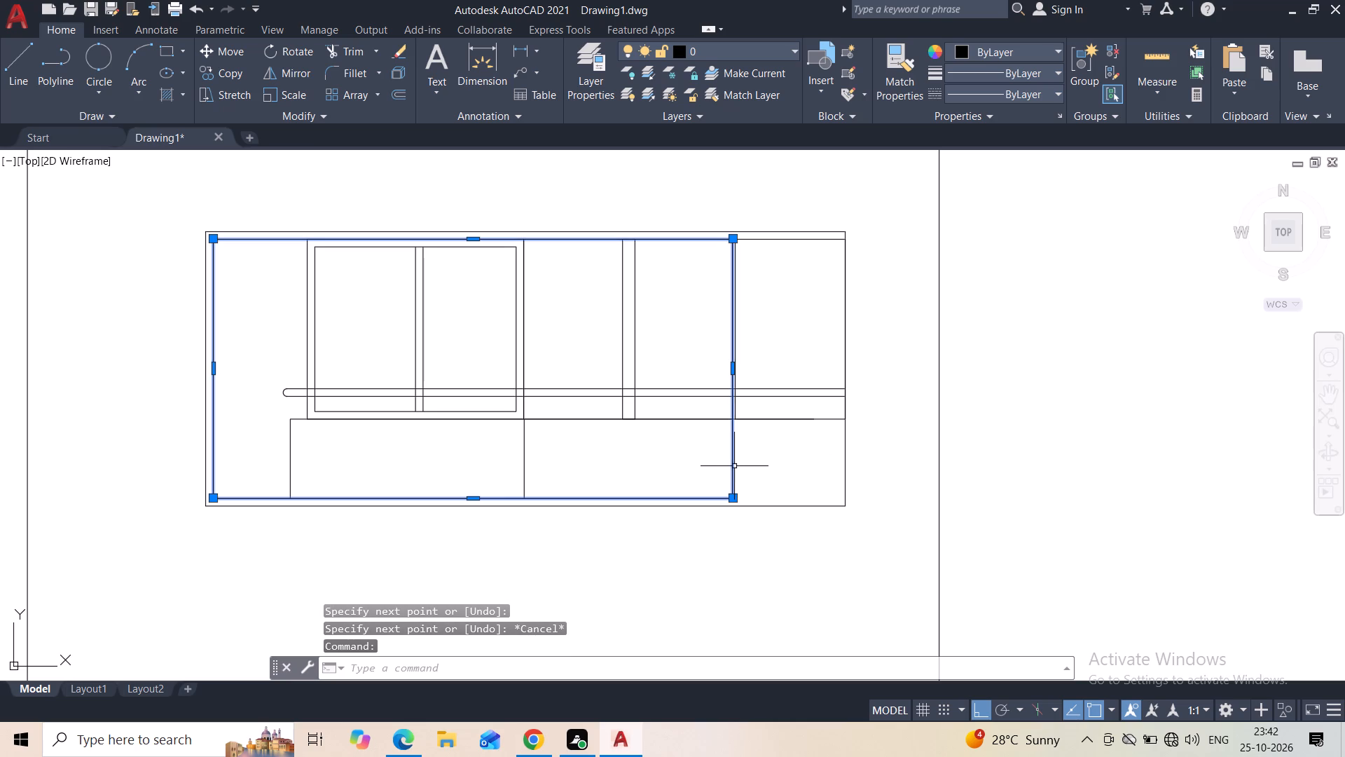
key(Escape)
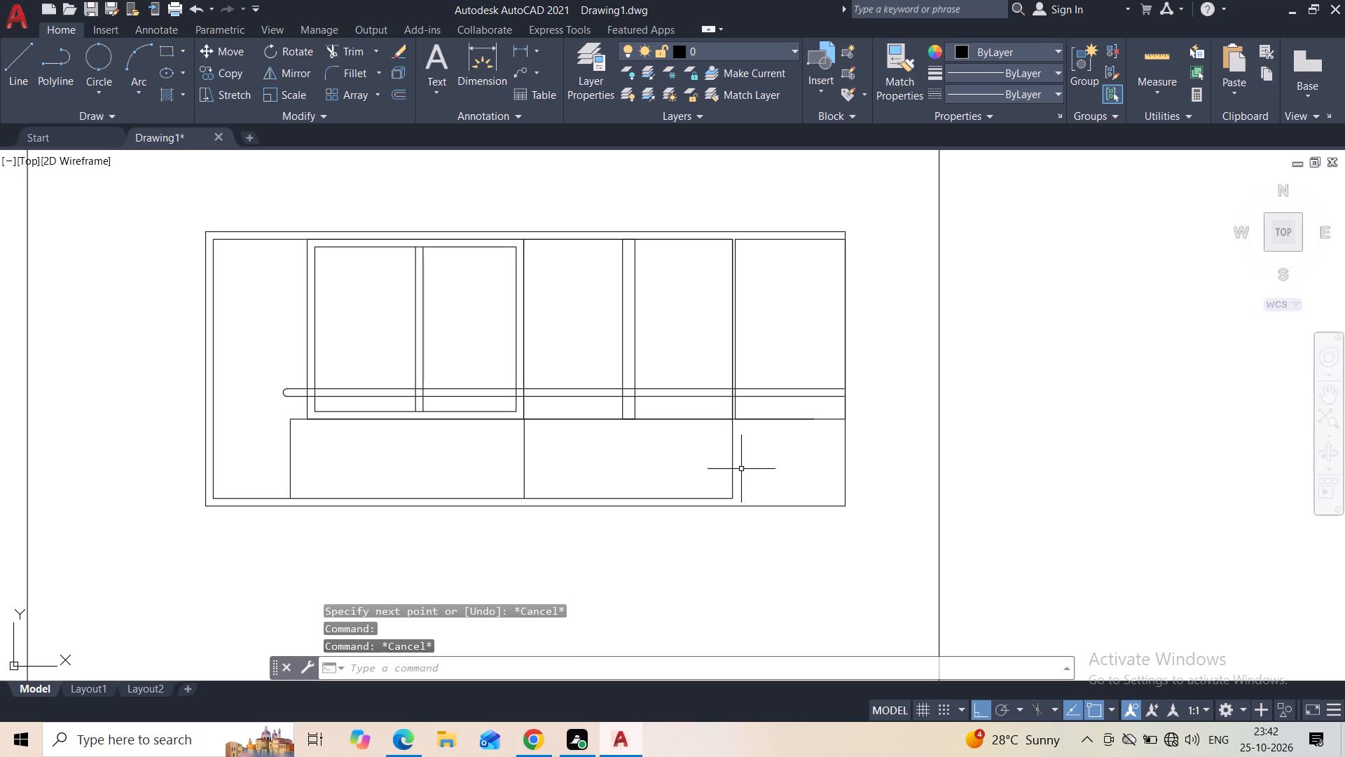
click(734, 467)
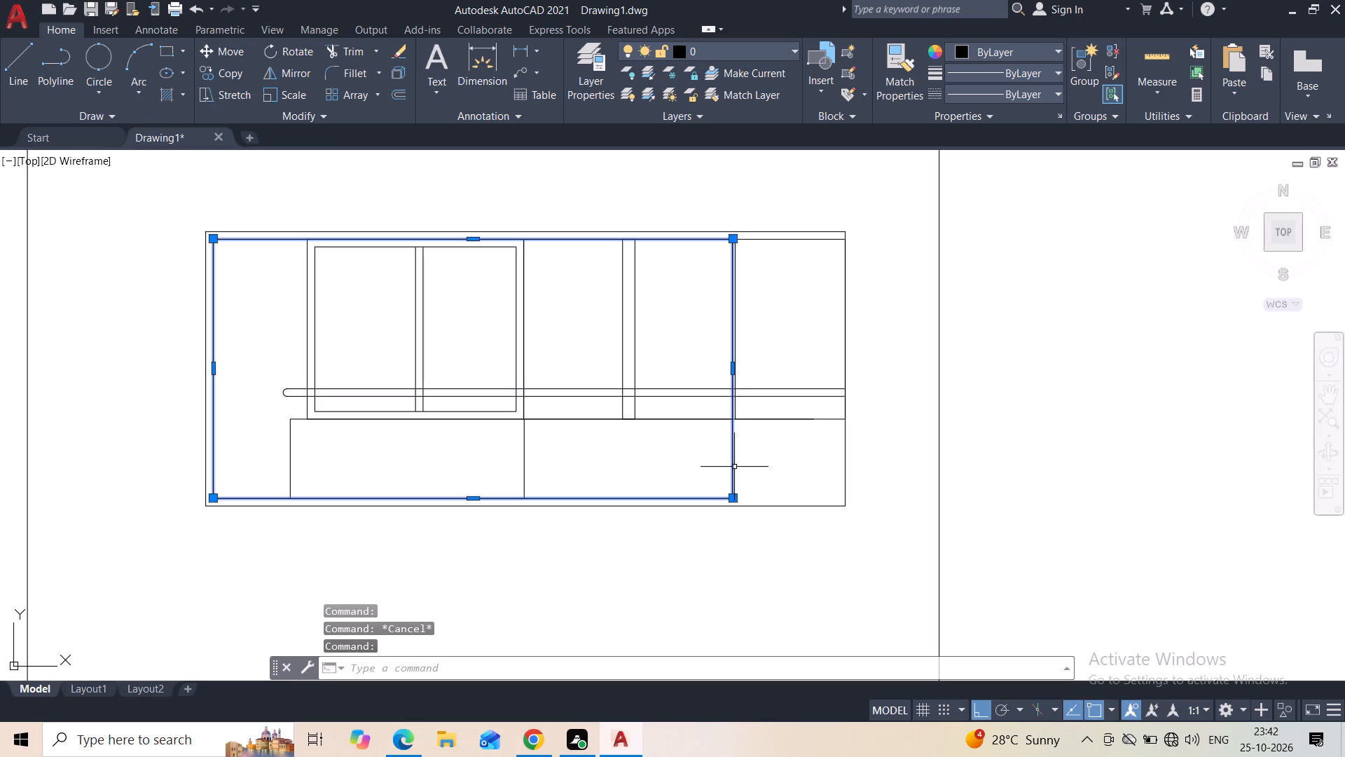
click(733, 371)
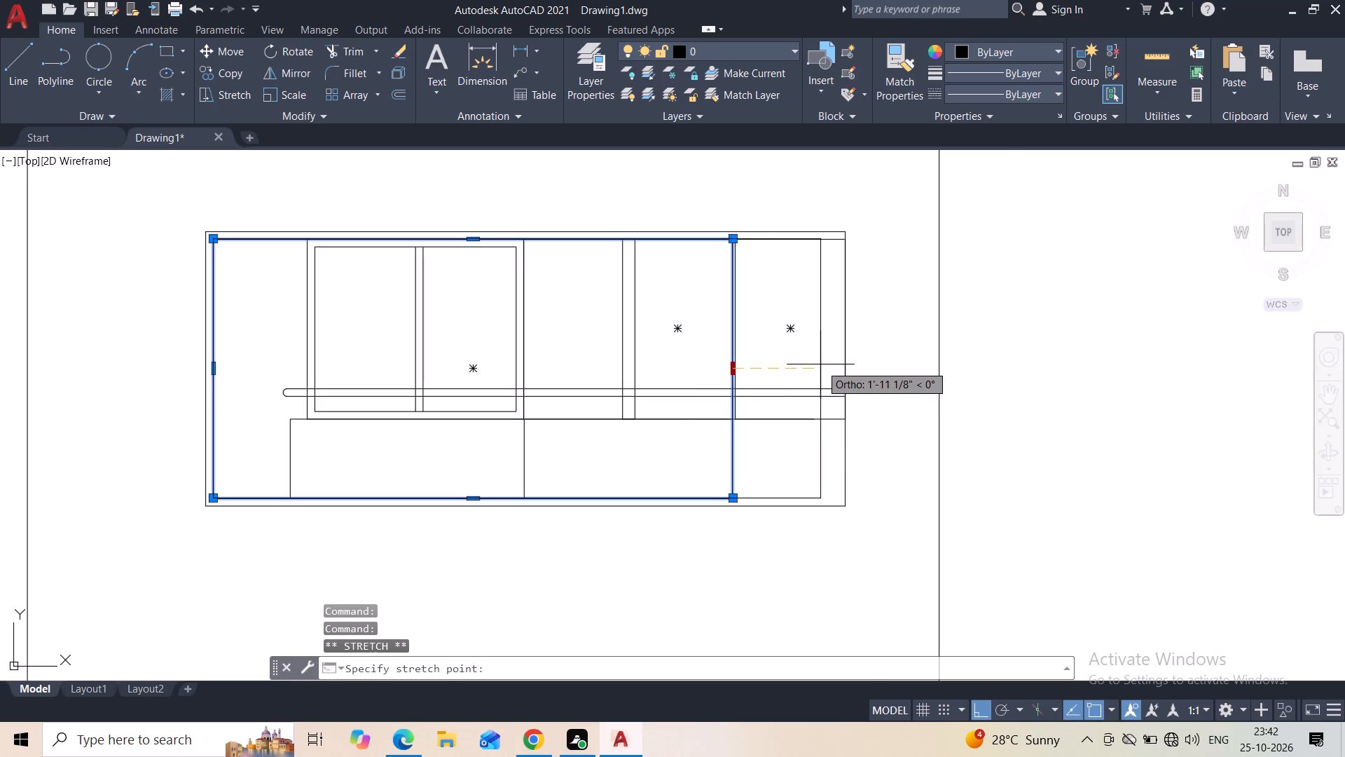
scroll(820, 364, up, 2)
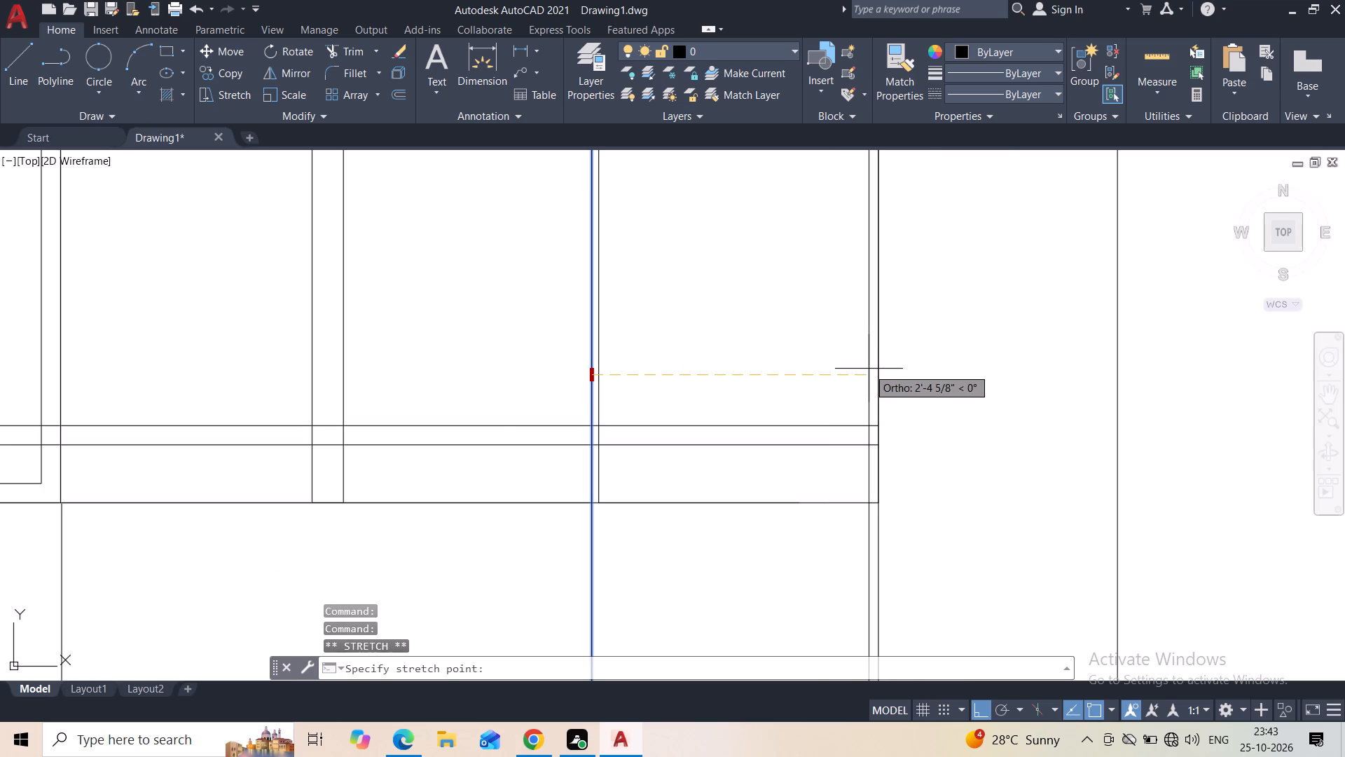
click(869, 369)
Trim the rail lines and the horizontal line below them where they project past the inner frame's moved side.
scroll(869, 416, up, 2)
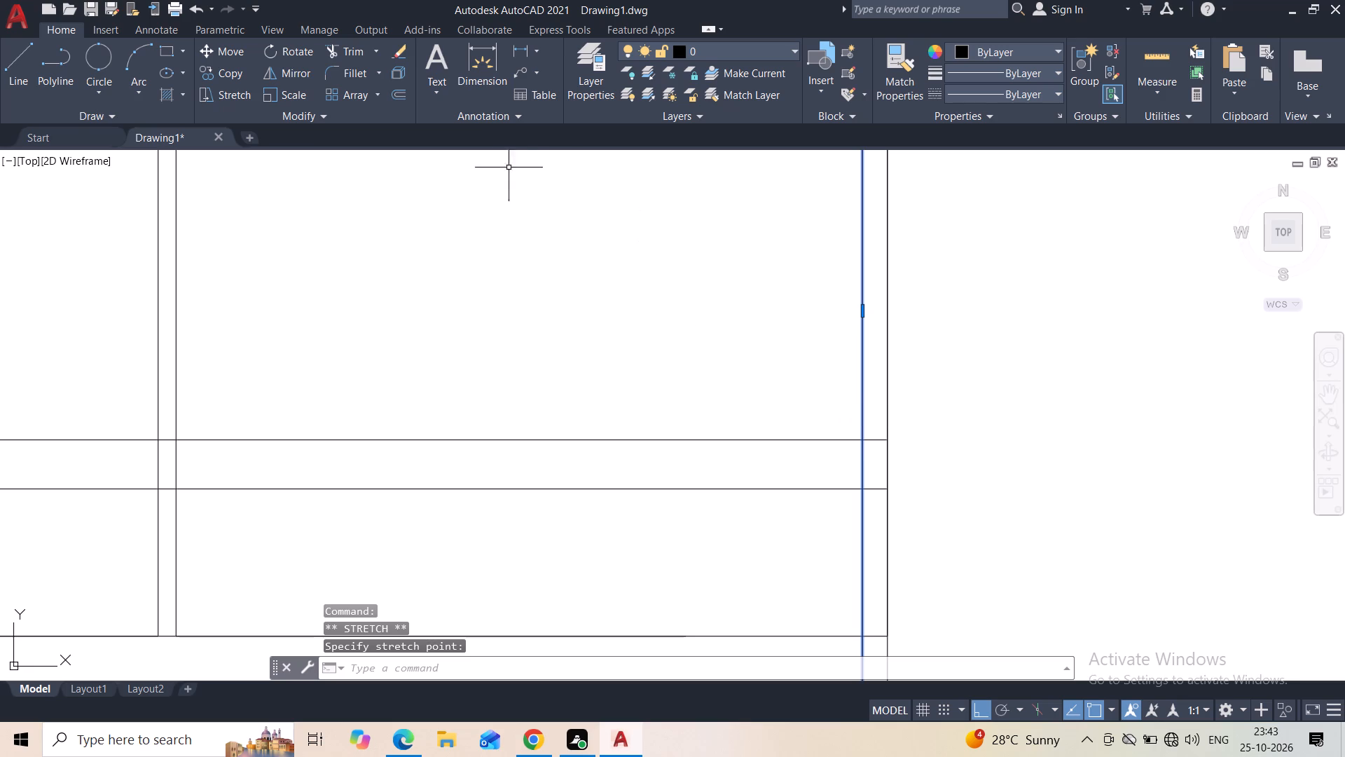
click(347, 42)
middle_drag(609, 381, 493, 296)
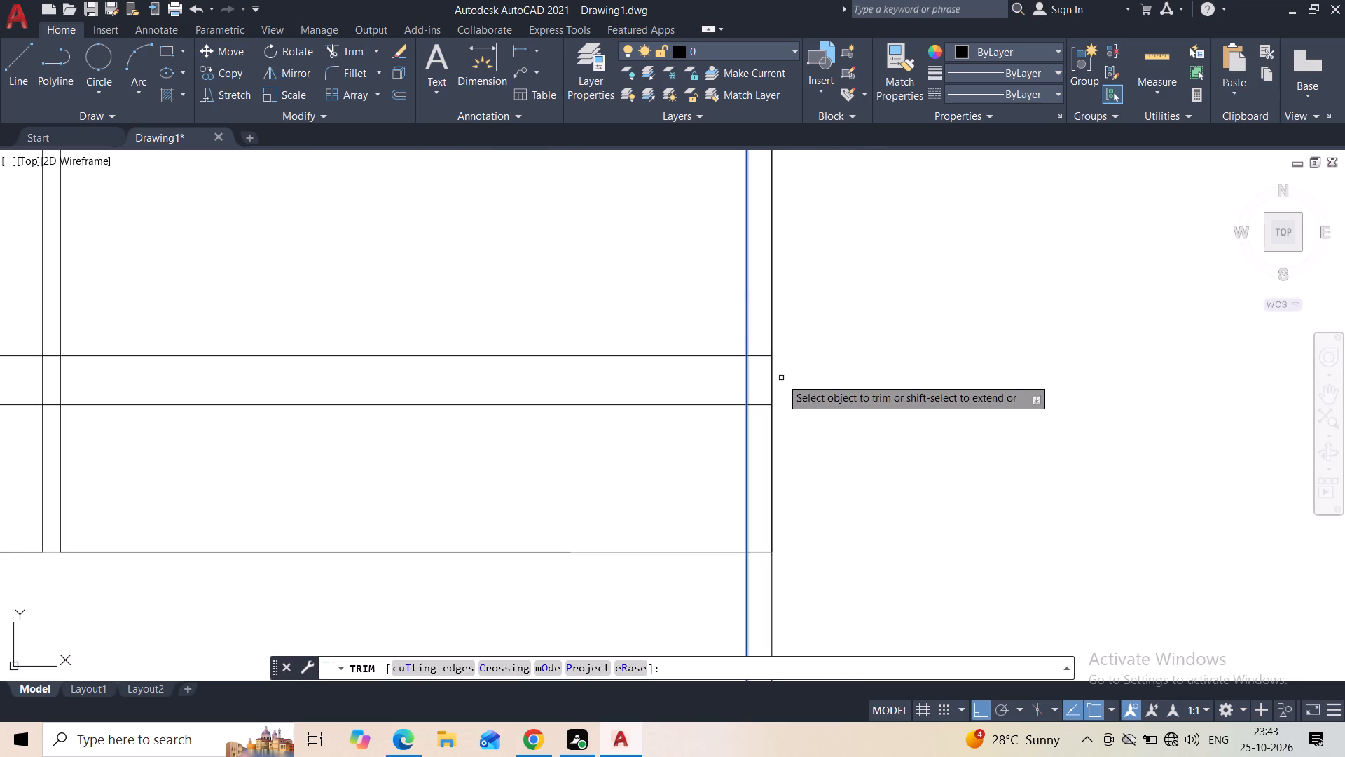
drag(757, 340, 756, 582)
scroll(715, 499, down, 3)
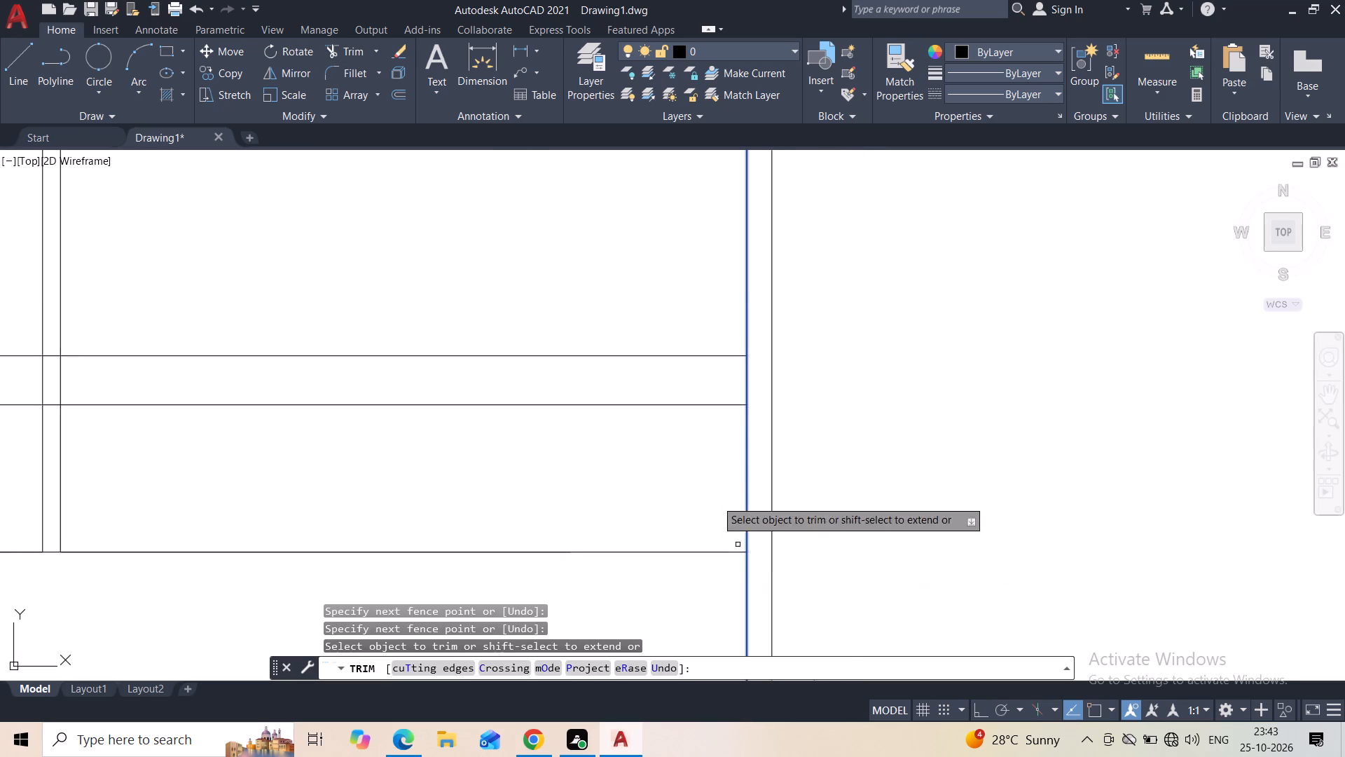
scroll(711, 498, down, 2)
scroll(698, 350, up, 1)
key(Escape)
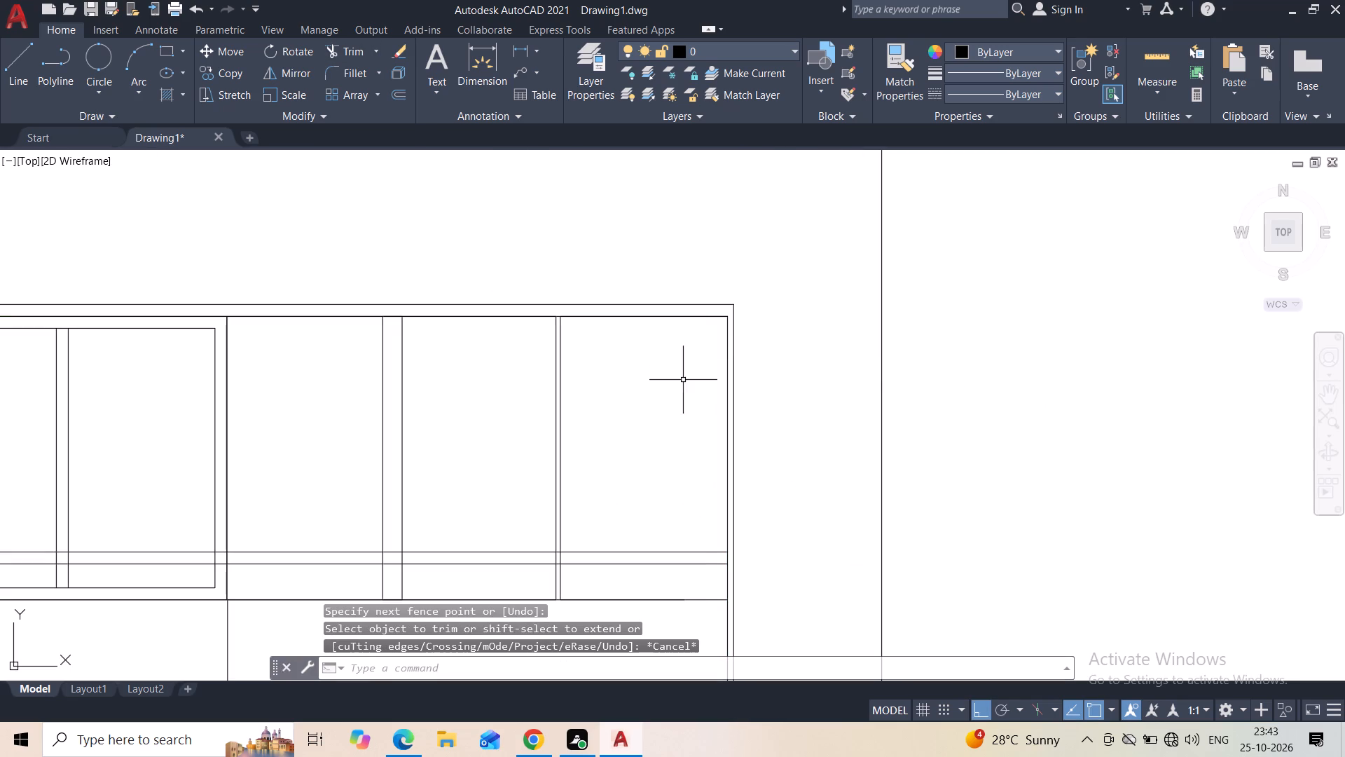
Stretch the inner frame's side slightly inward to widen the gap between it and the outer frame.
scroll(718, 394, up, 2)
middle_drag(719, 449, 678, 279)
scroll(678, 279, down, 1)
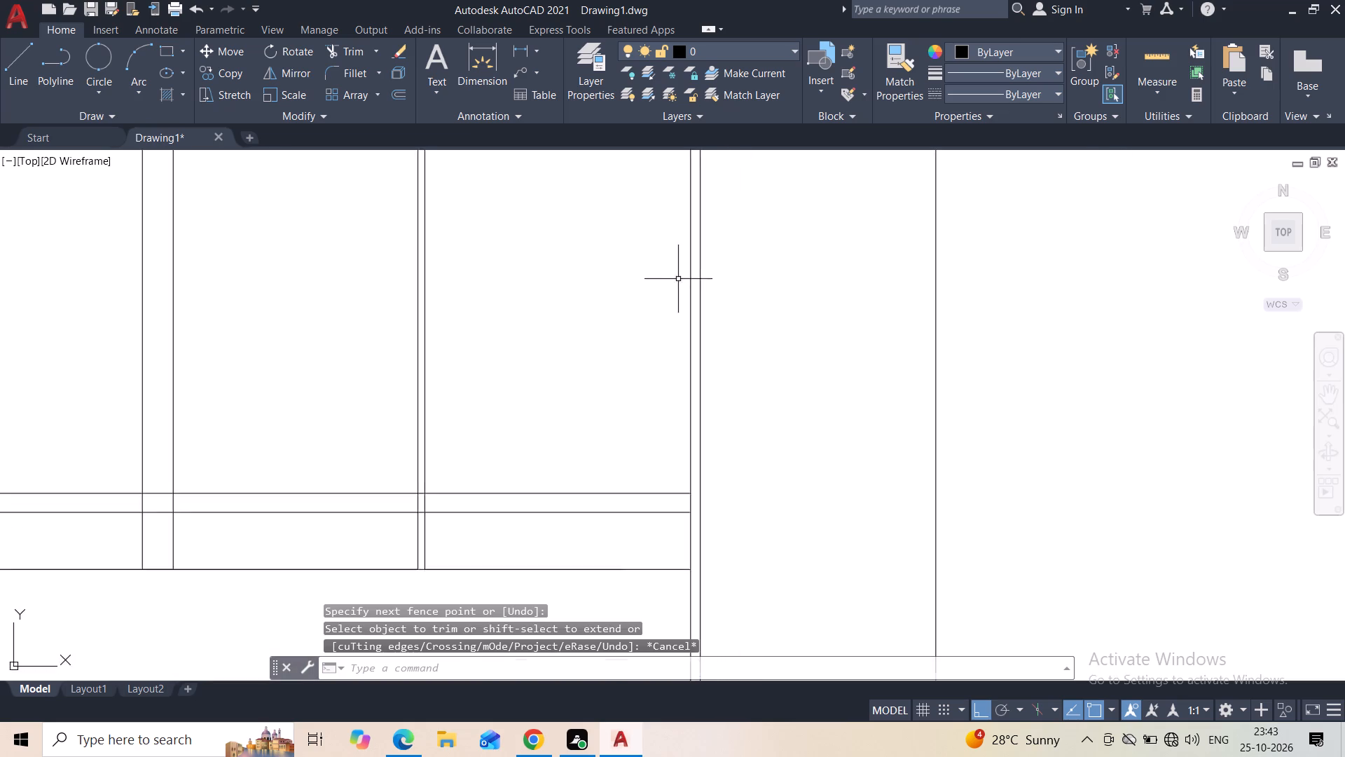
scroll(677, 278, down, 3)
scroll(633, 326, up, 1)
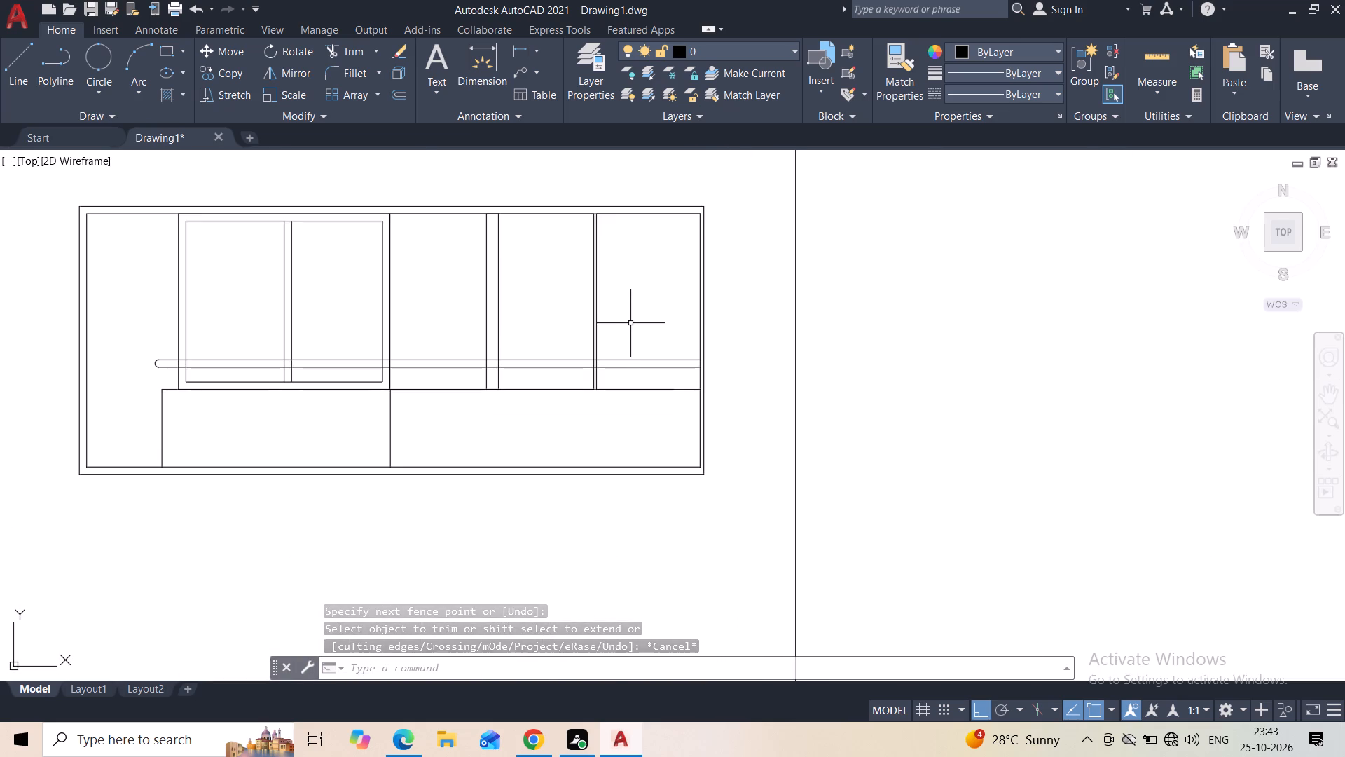
scroll(652, 349, up, 2)
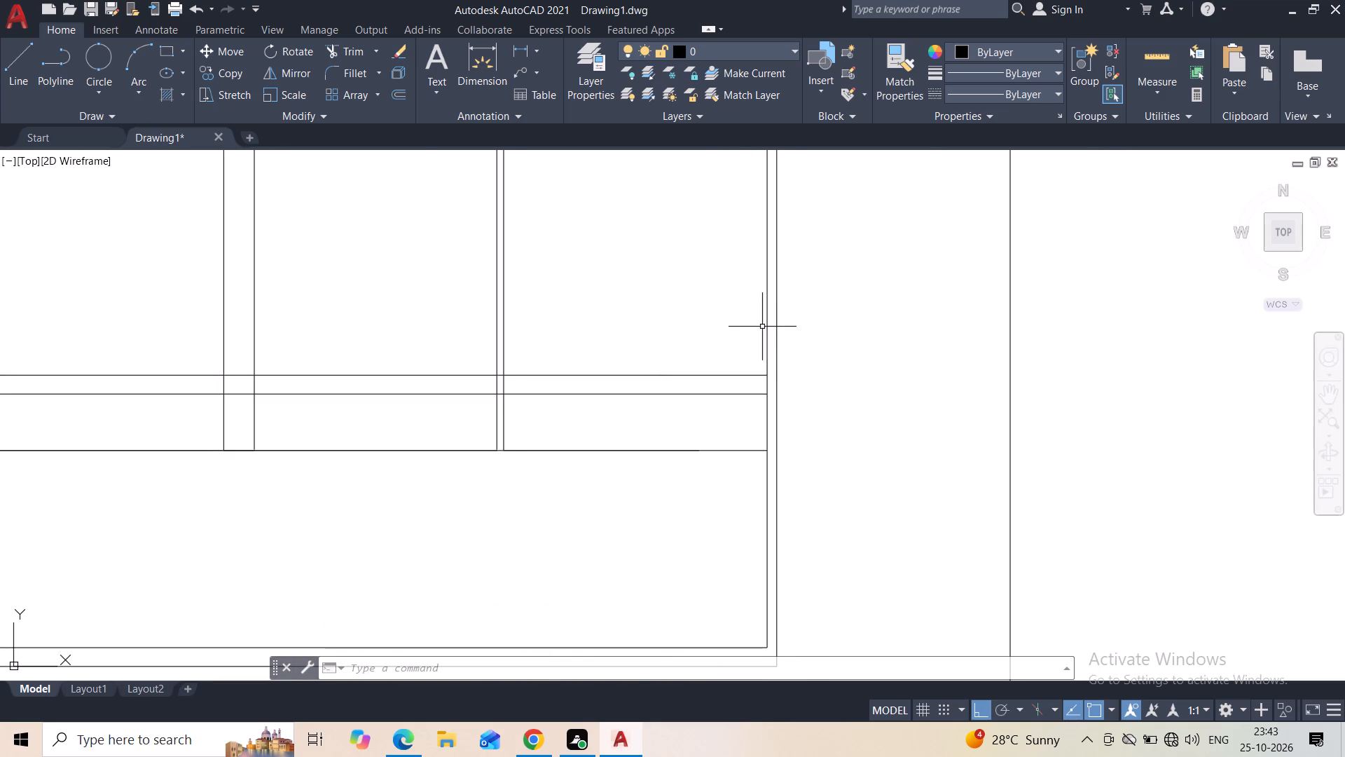
click(768, 327)
click(767, 330)
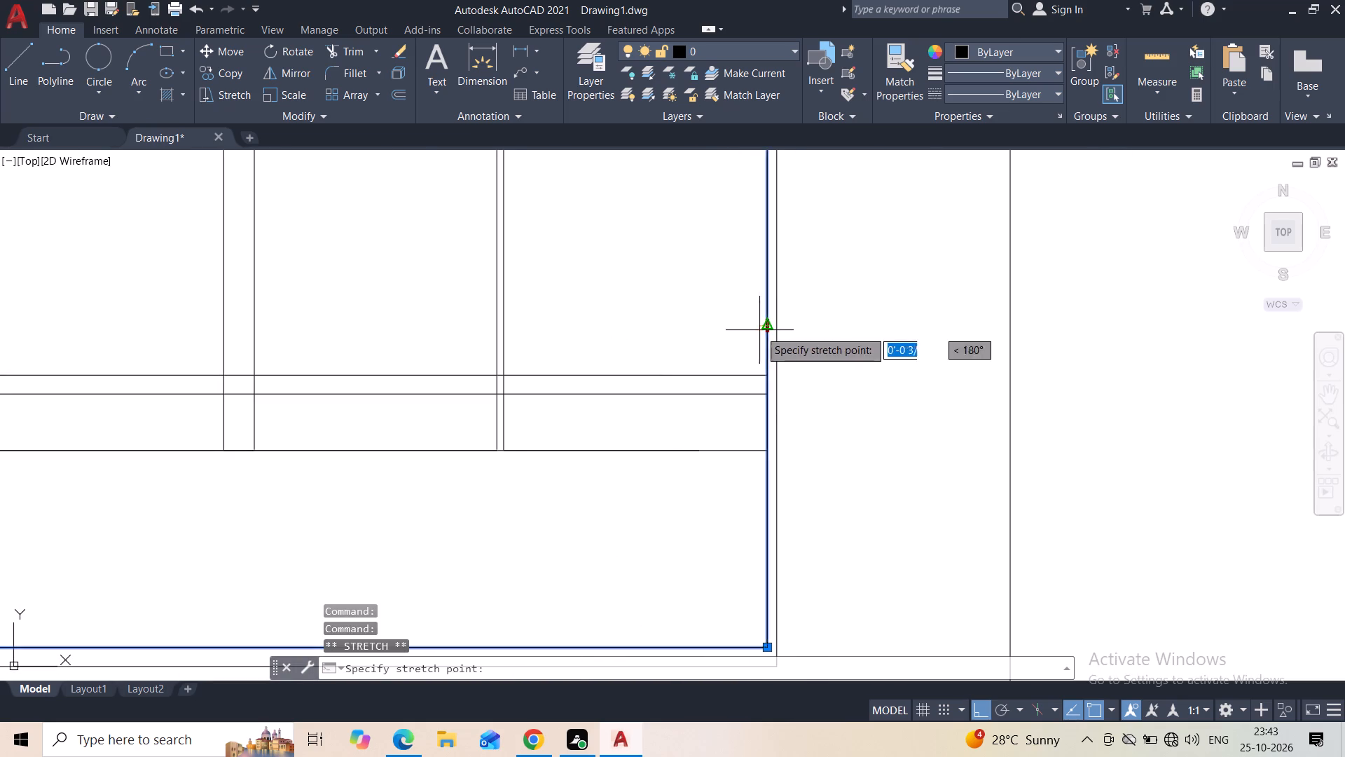
click(759, 330)
click(766, 329)
click(757, 331)
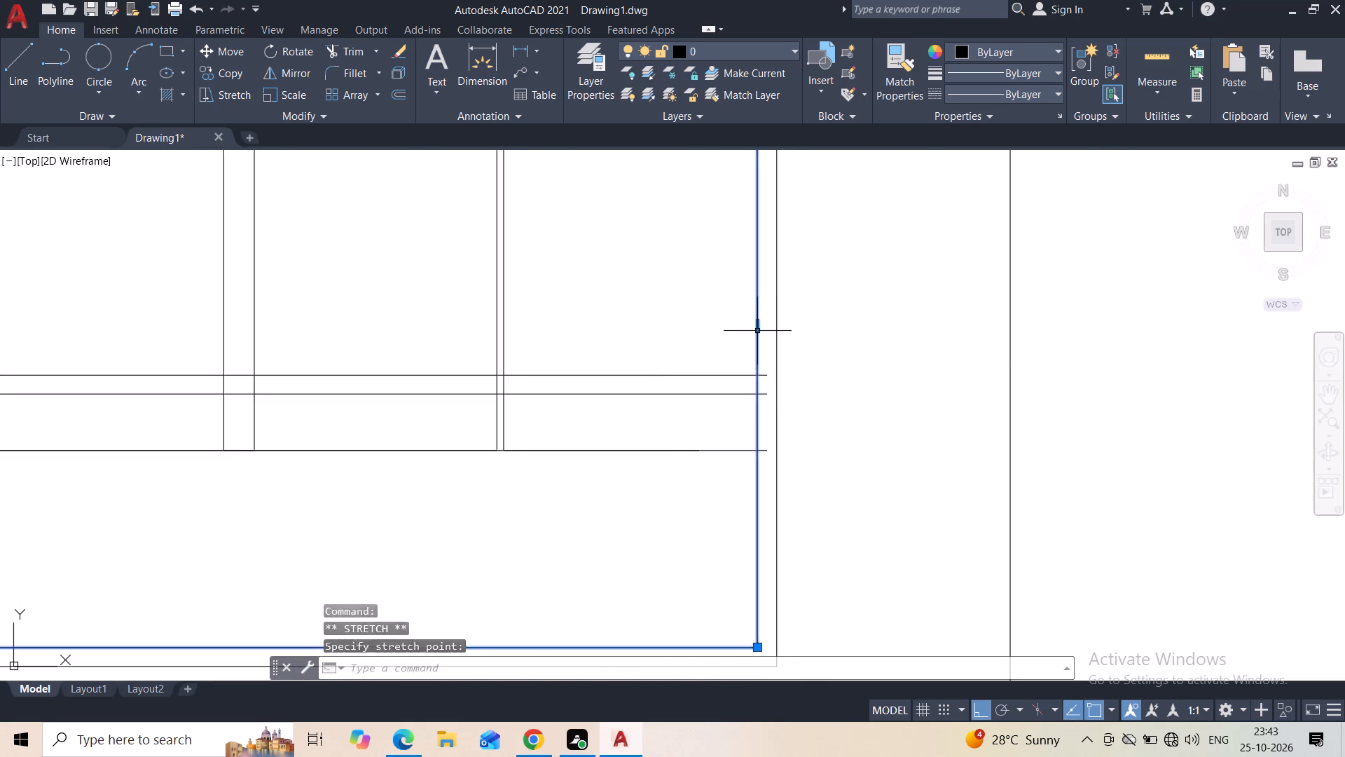
key(Escape)
Trim the ends of the two rail lines and the horizontal line below that overshoot the inner frame's adjusted side.
click(354, 53)
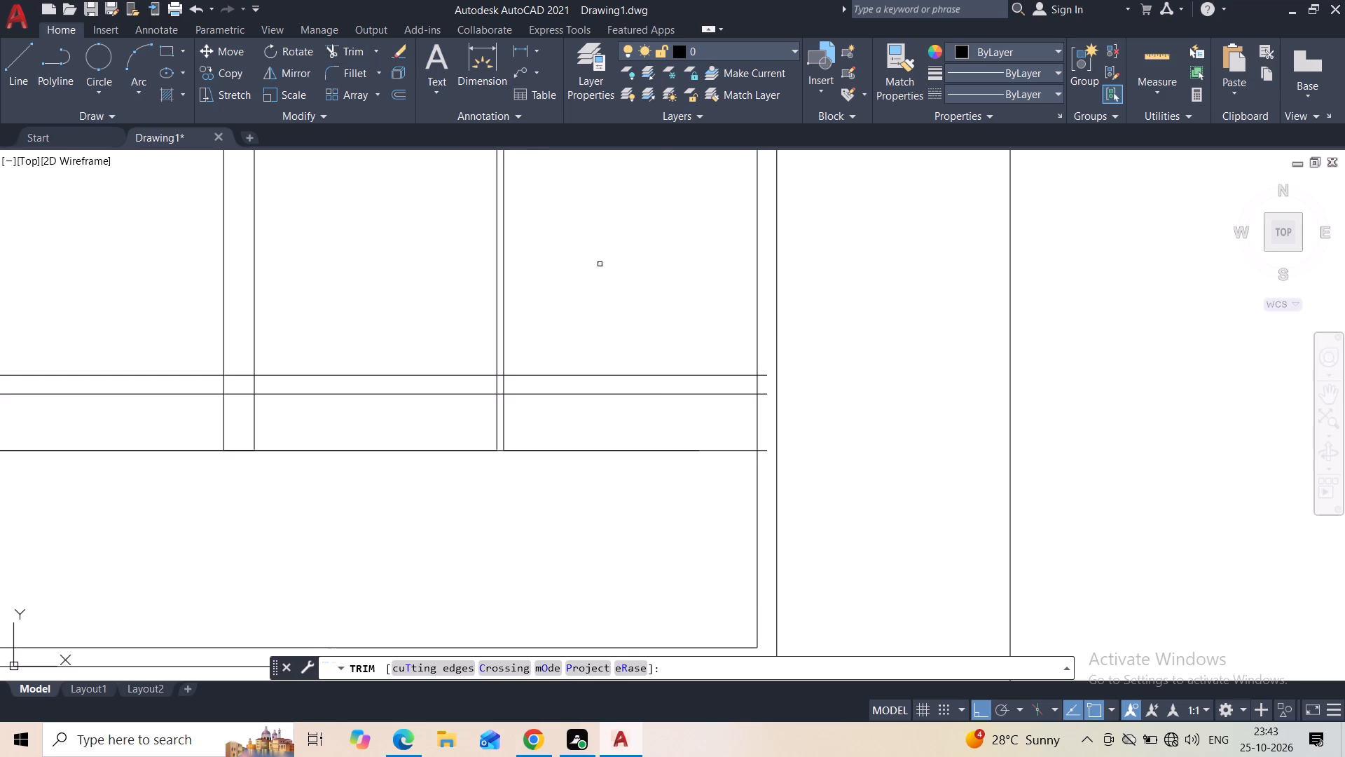
drag(767, 366, 771, 426)
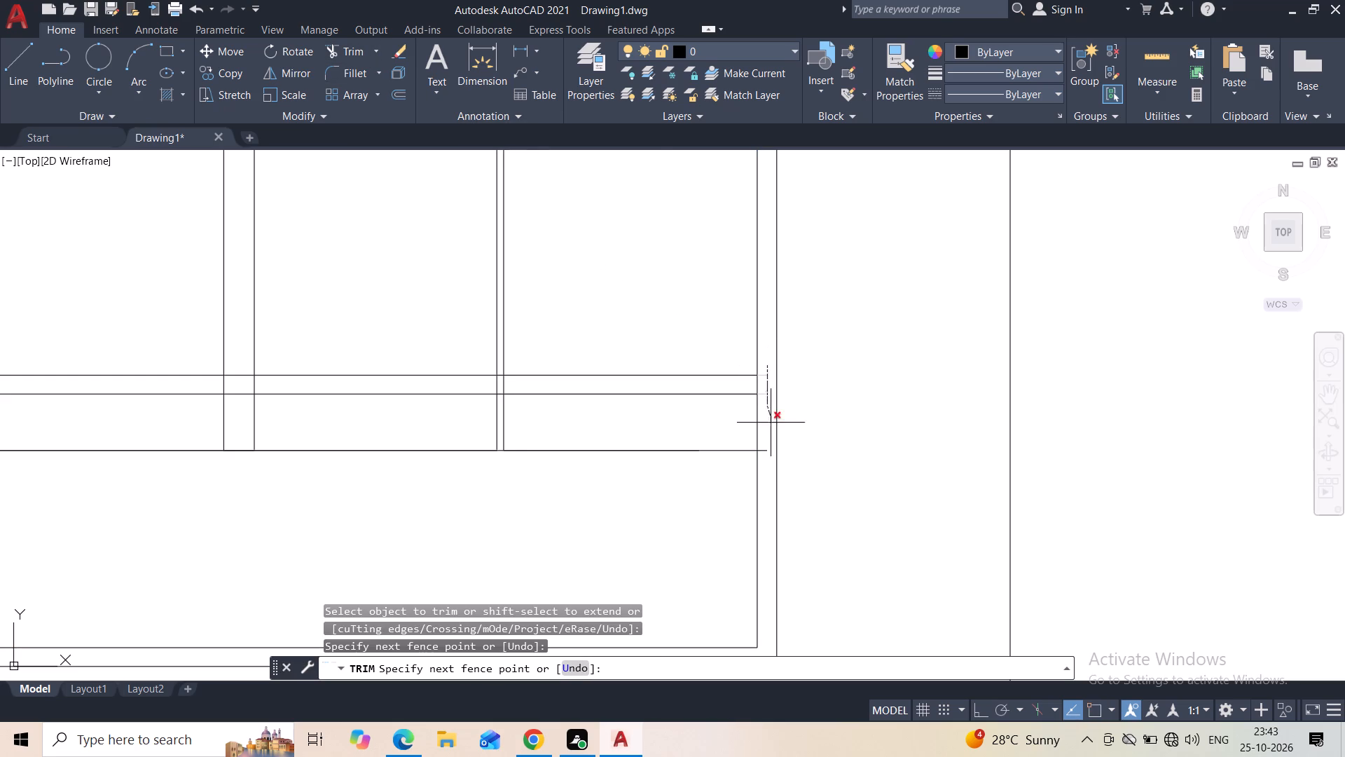
drag(771, 426, 764, 441)
scroll(731, 491, down, 4)
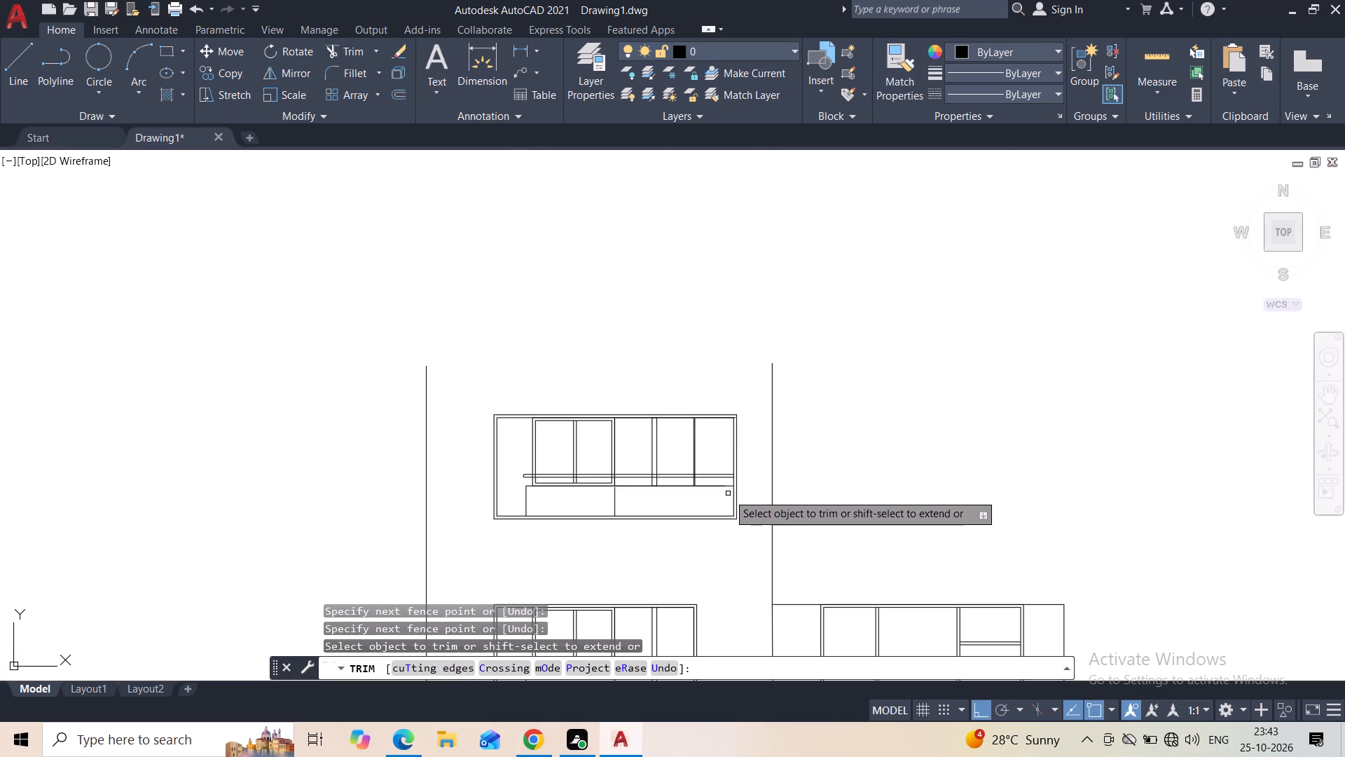
key(Escape)
scroll(719, 493, up, 2)
middle_drag(719, 493, 809, 457)
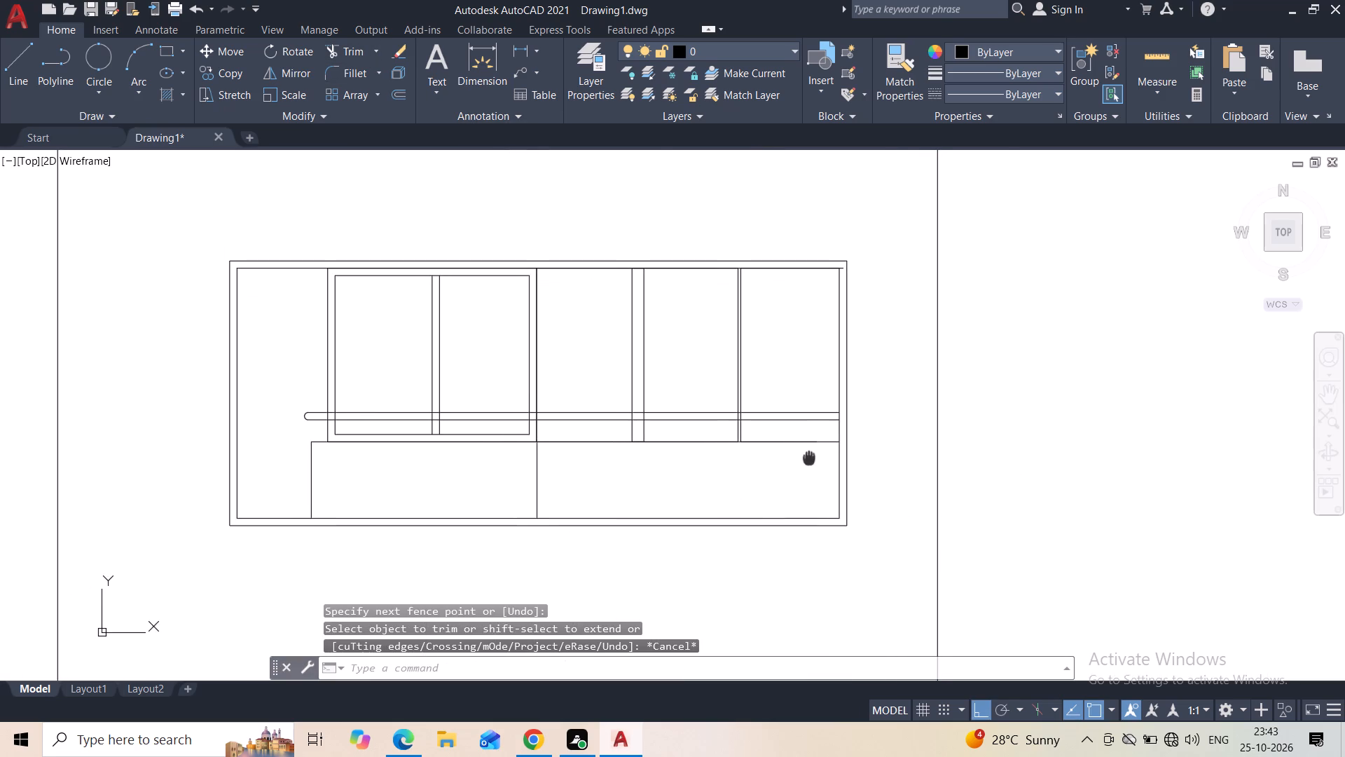
middle_drag(809, 457, 811, 453)
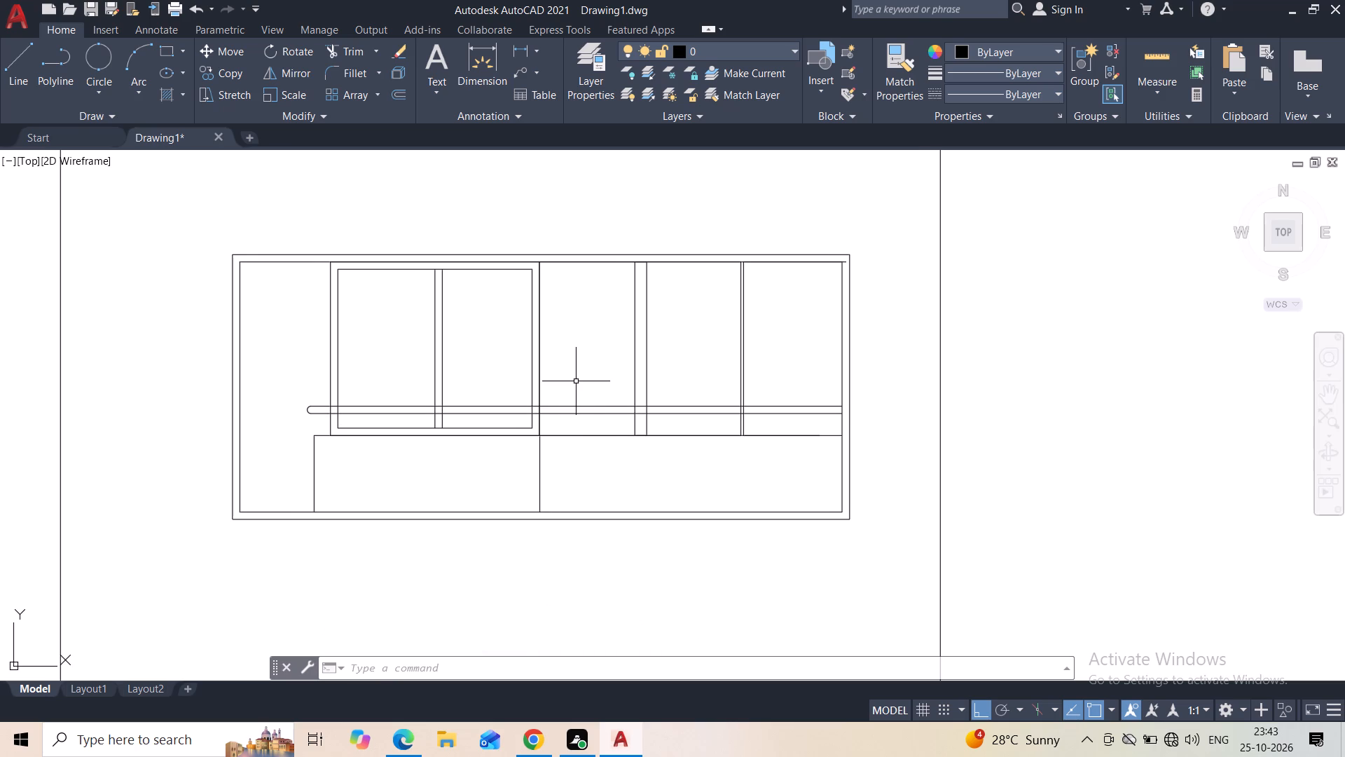
key(space)
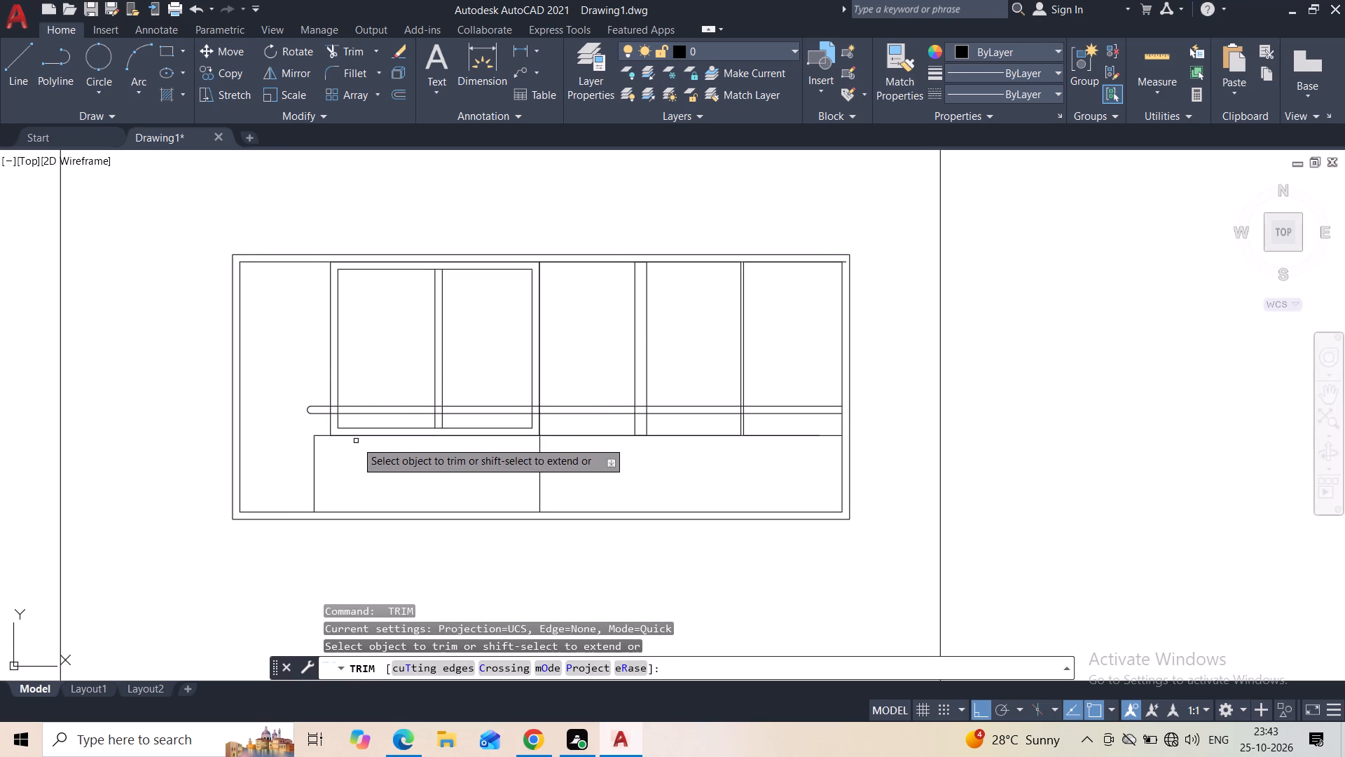
key(Escape)
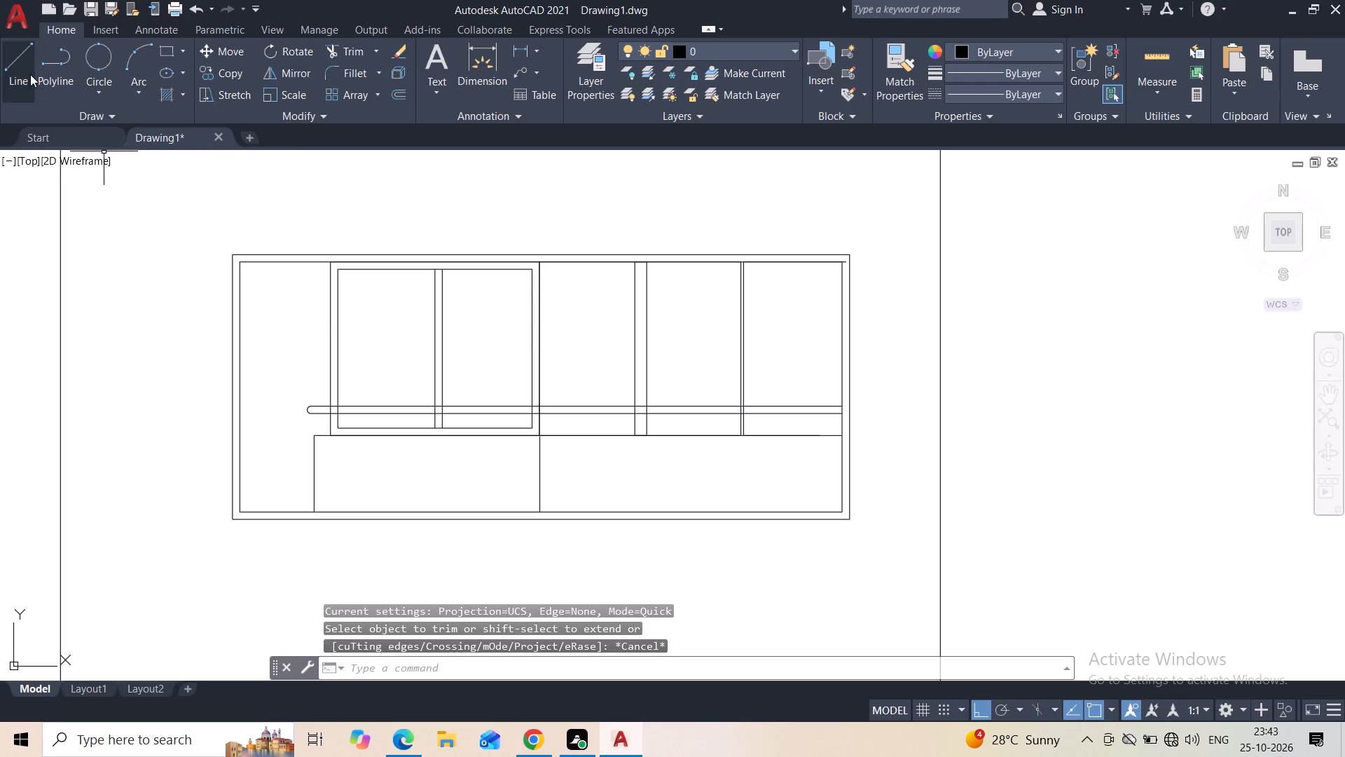
Draw a horizontal line from the lower panel's outer side across to the inner frame's side in the top window's bottom corner.
click(30, 74)
click(309, 463)
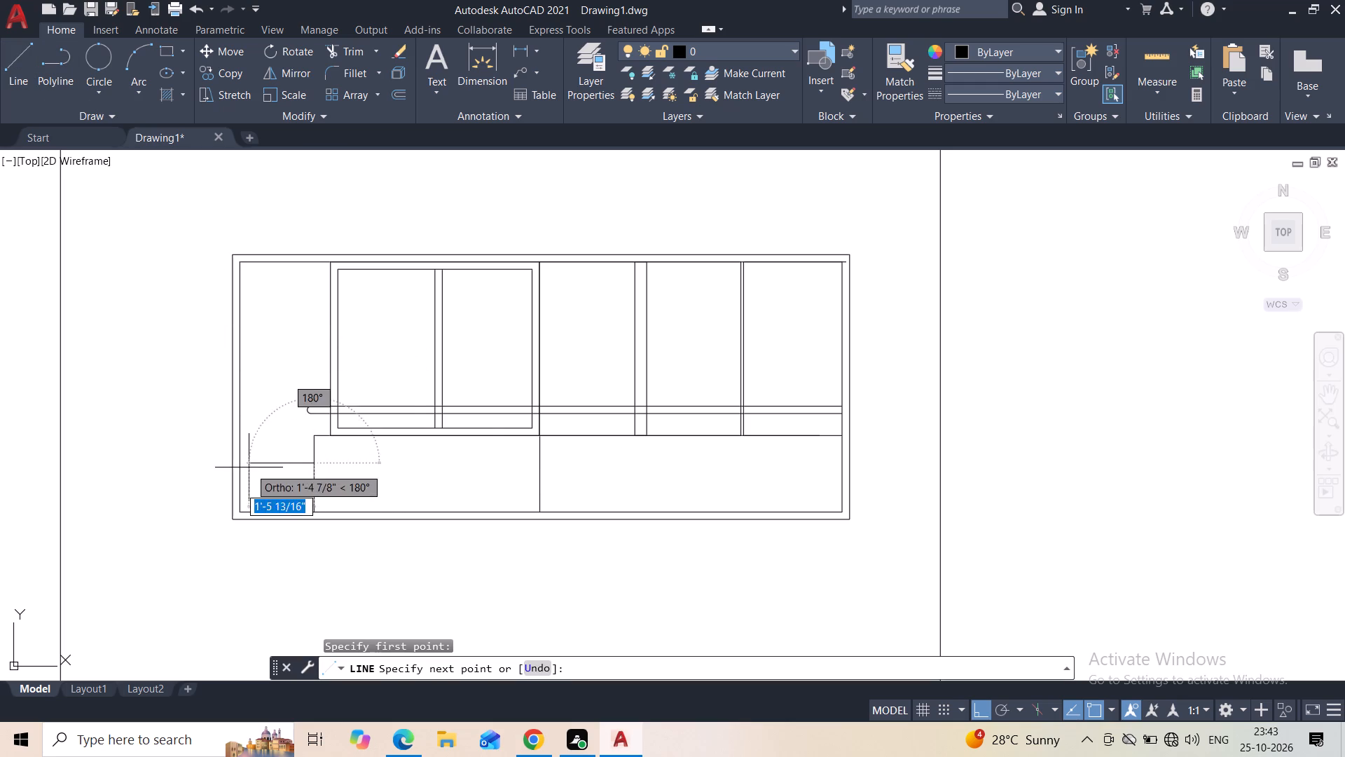
click(236, 469)
key(Escape)
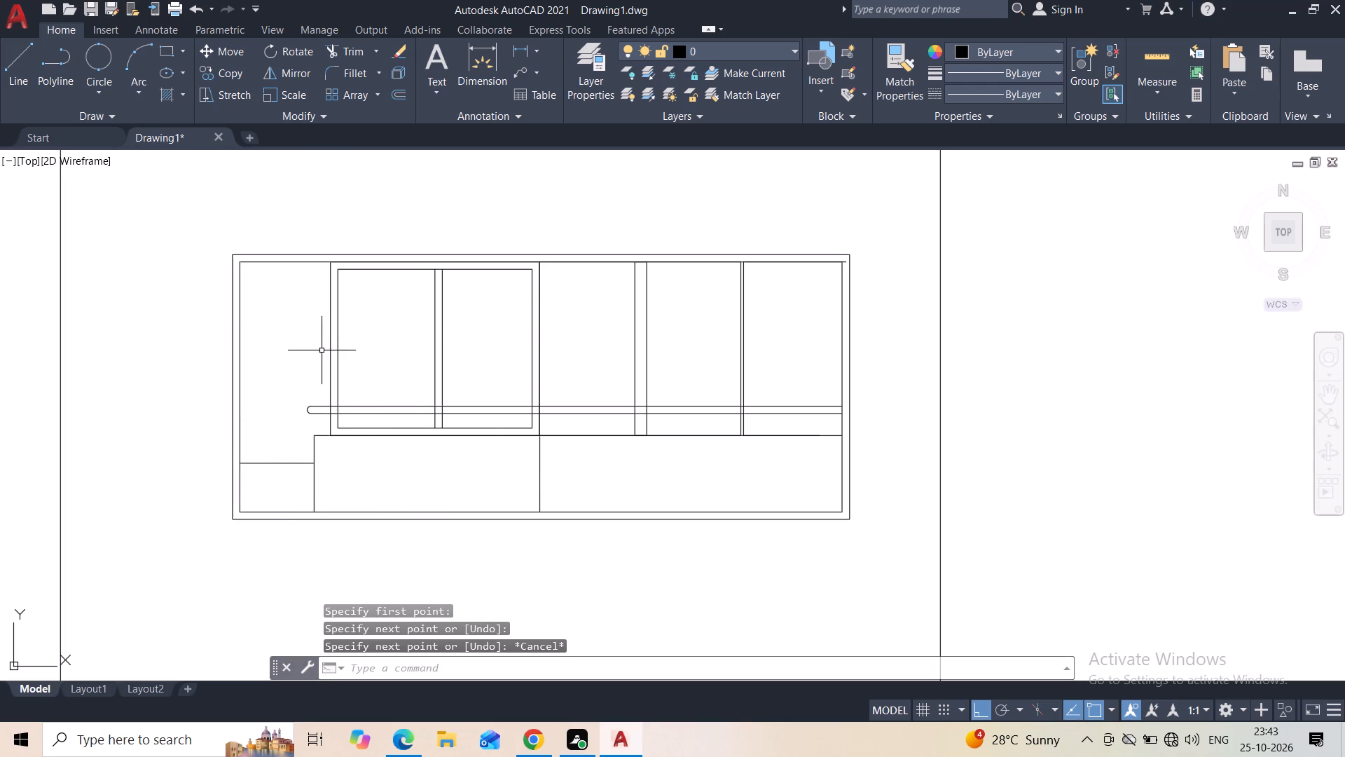
Copy the end pane's three-sided outline horizontally to the opposite end of the window, its lower corner meeting the double pane's outer frame.
click(746, 348)
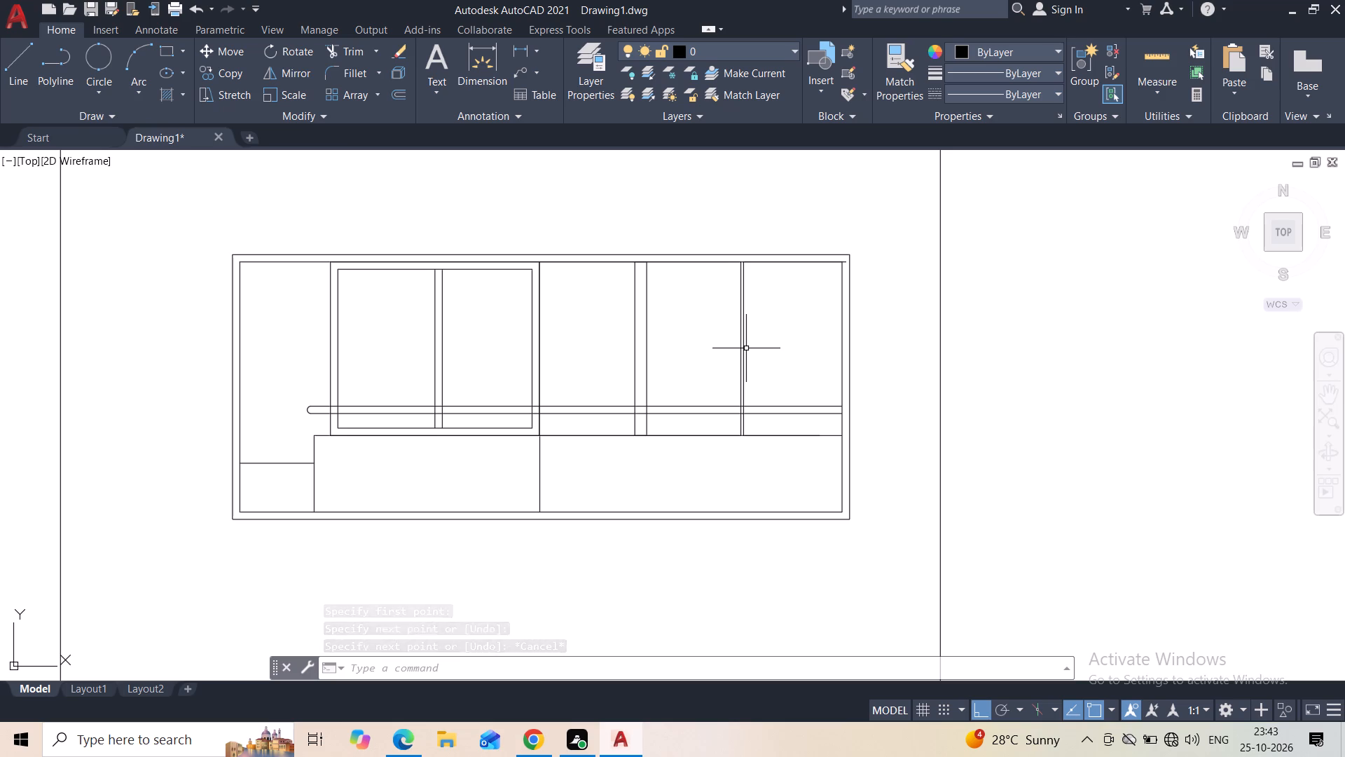
scroll(819, 299, up, 1)
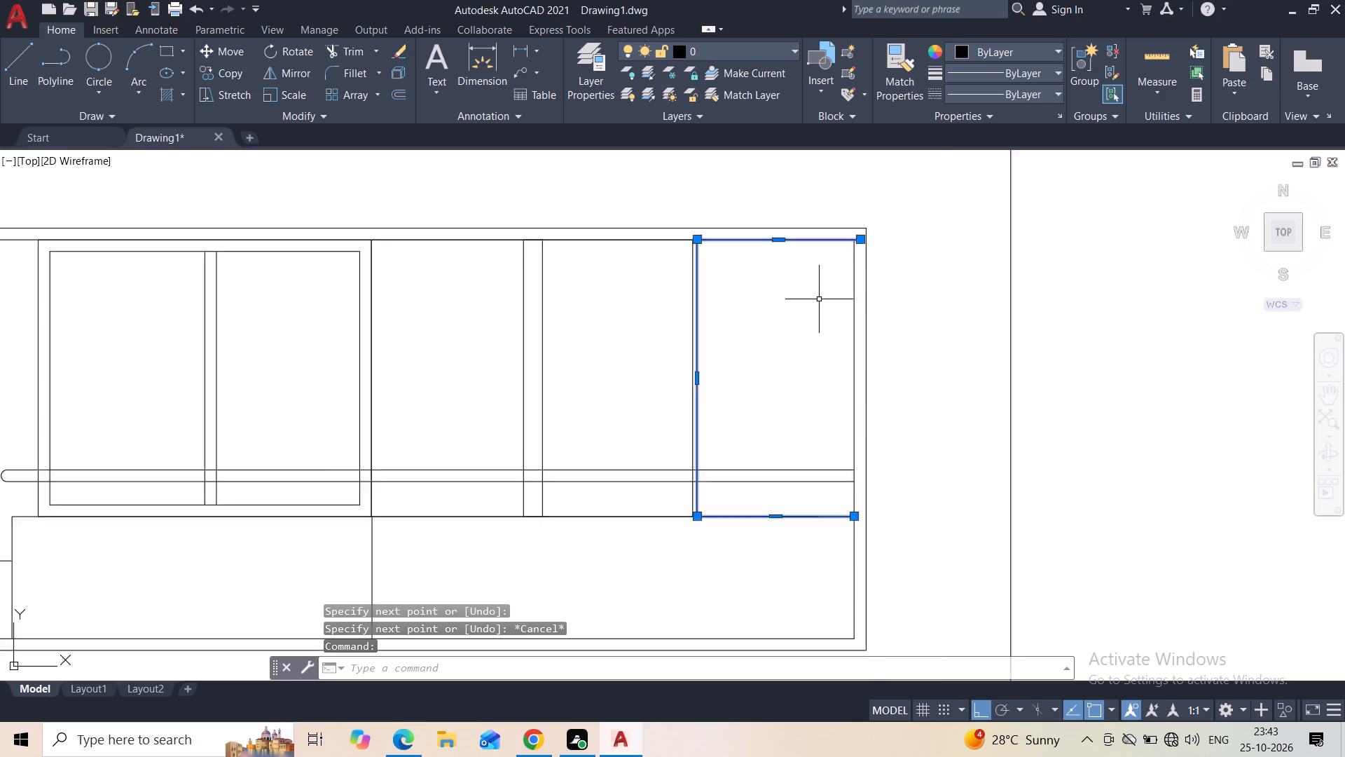
scroll(819, 299, up, 1)
scroll(818, 313, down, 1)
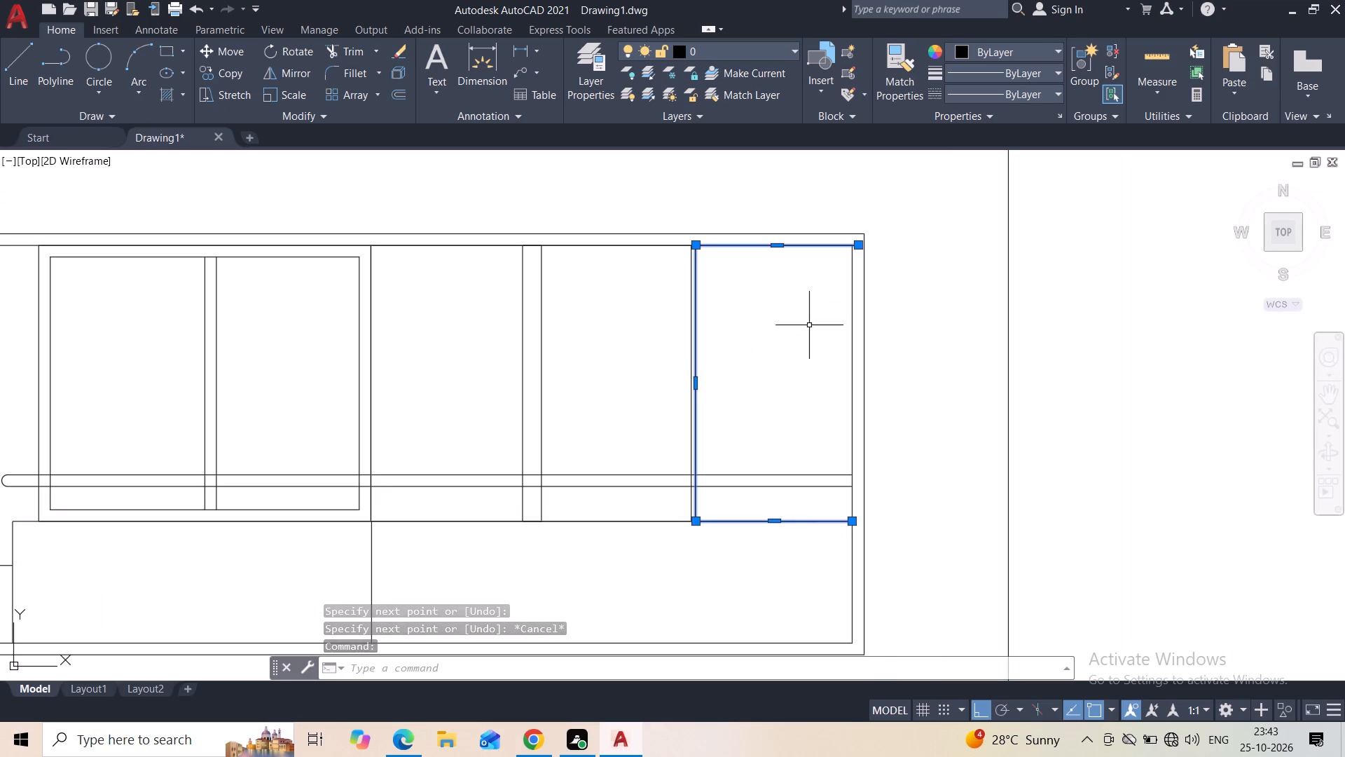
scroll(783, 341, down, 1)
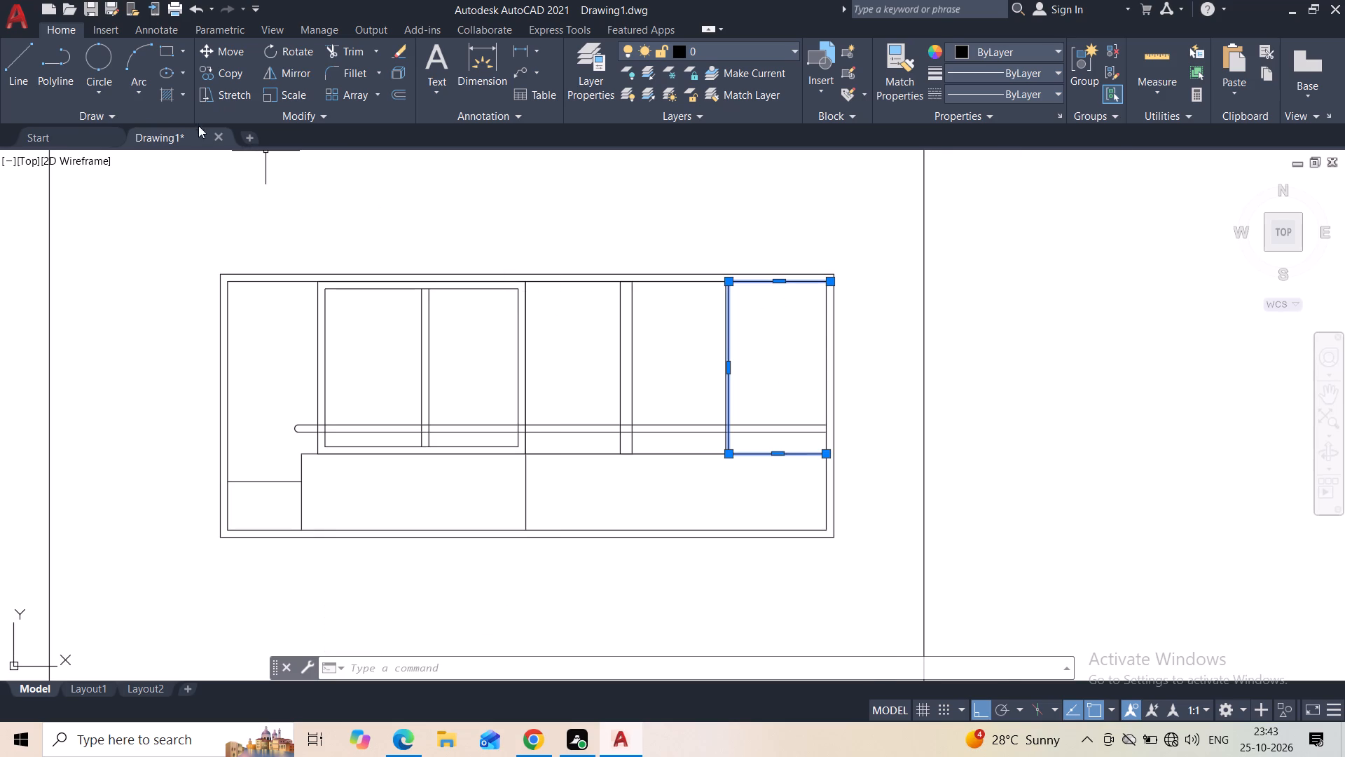
click(216, 75)
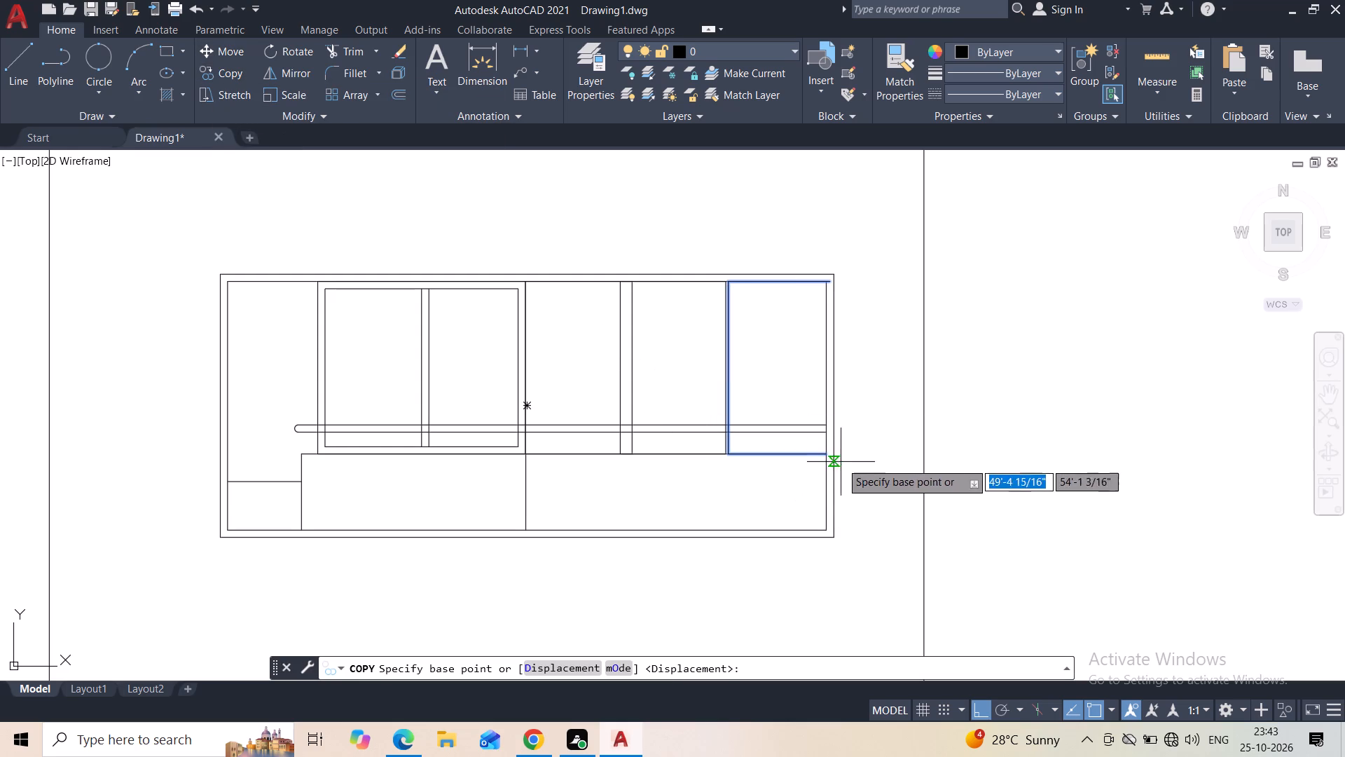
click(826, 459)
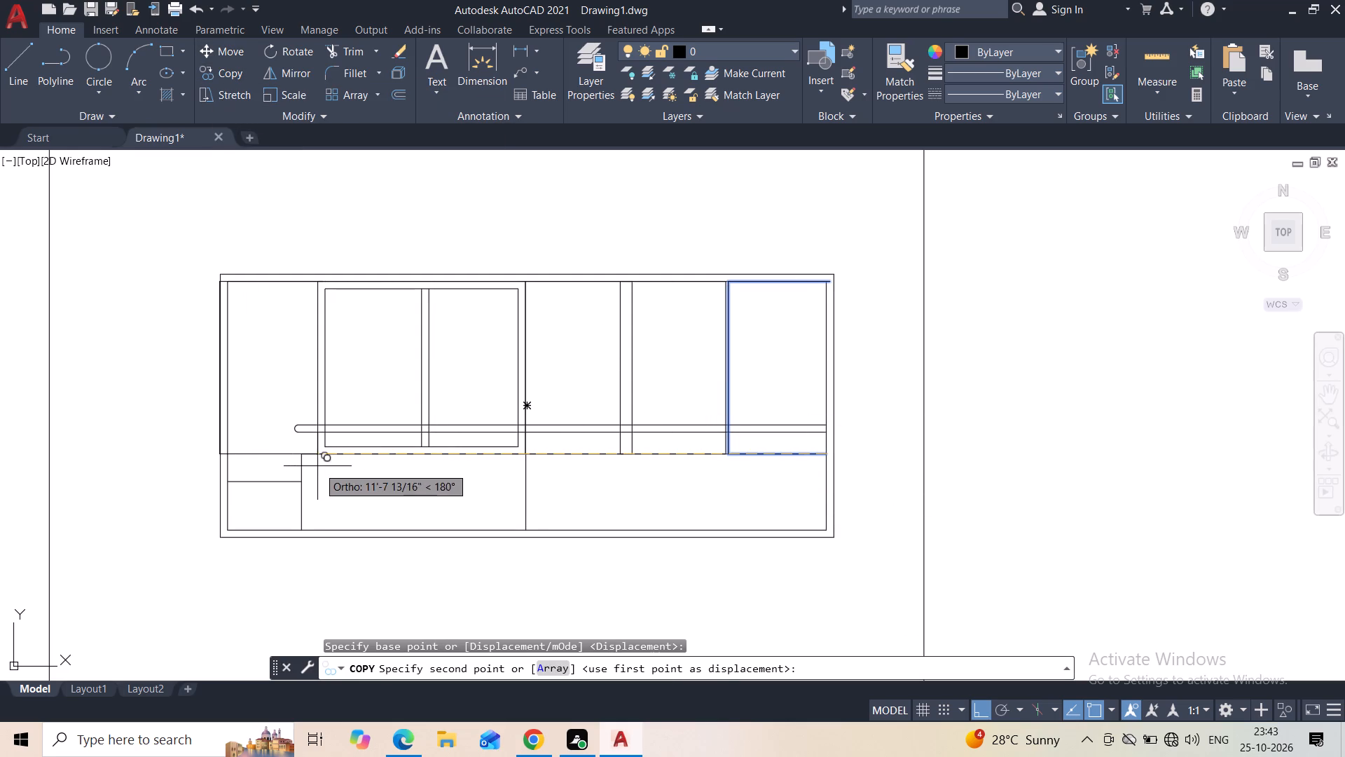
scroll(320, 463, up, 2)
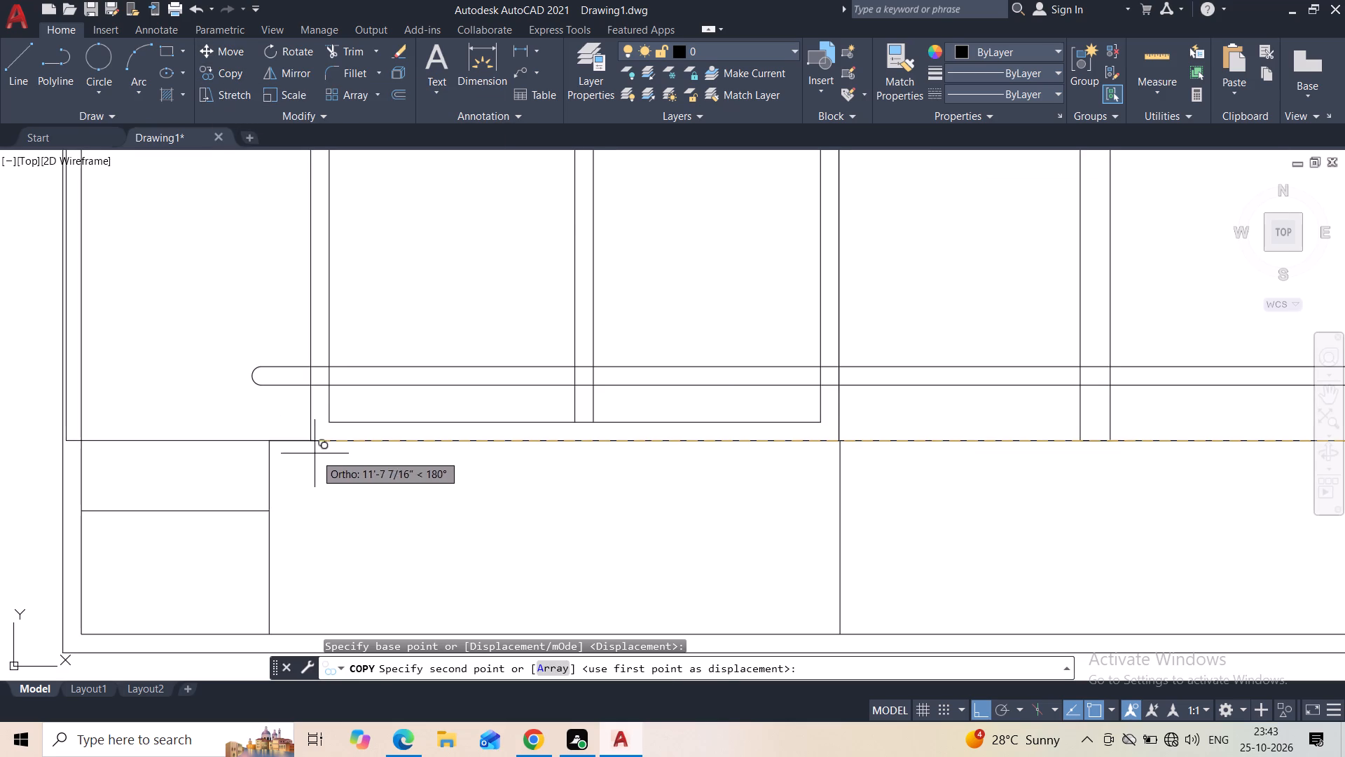
click(310, 446)
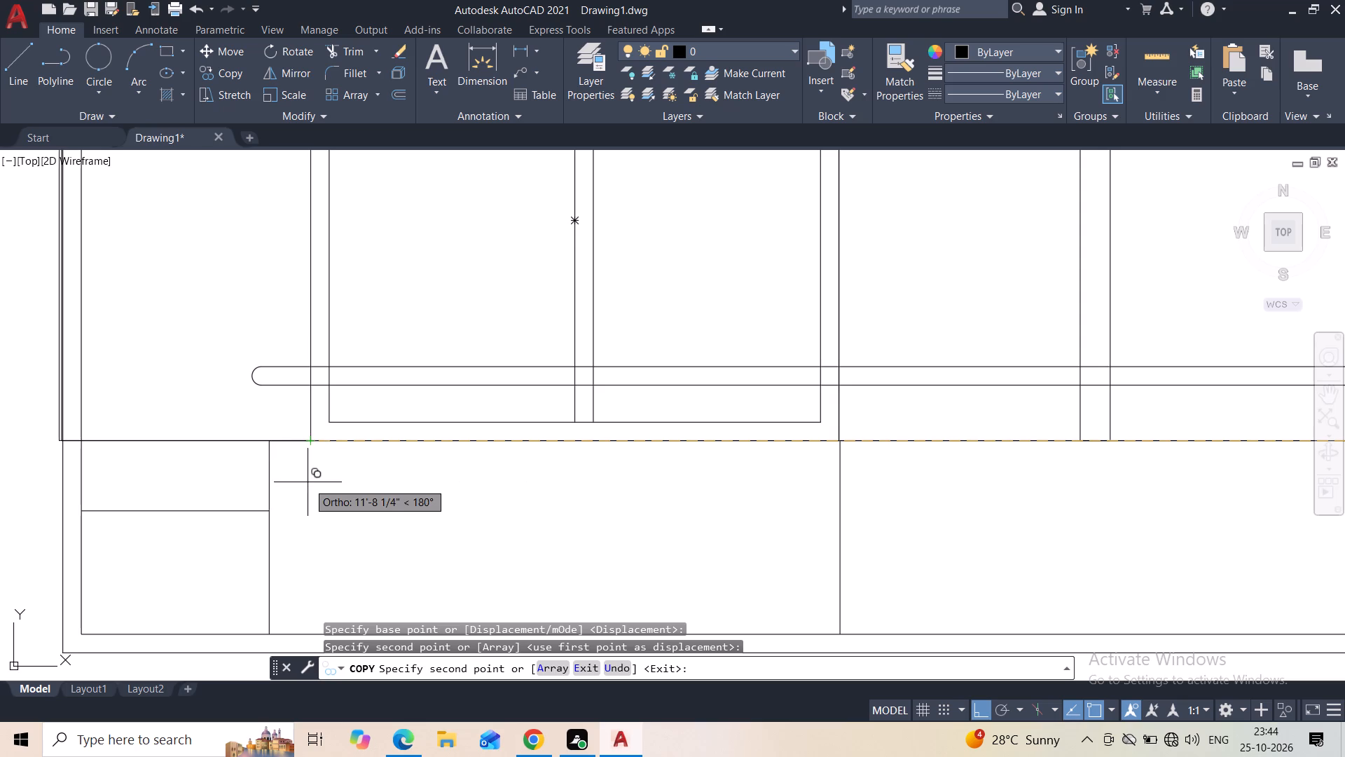
key(Escape)
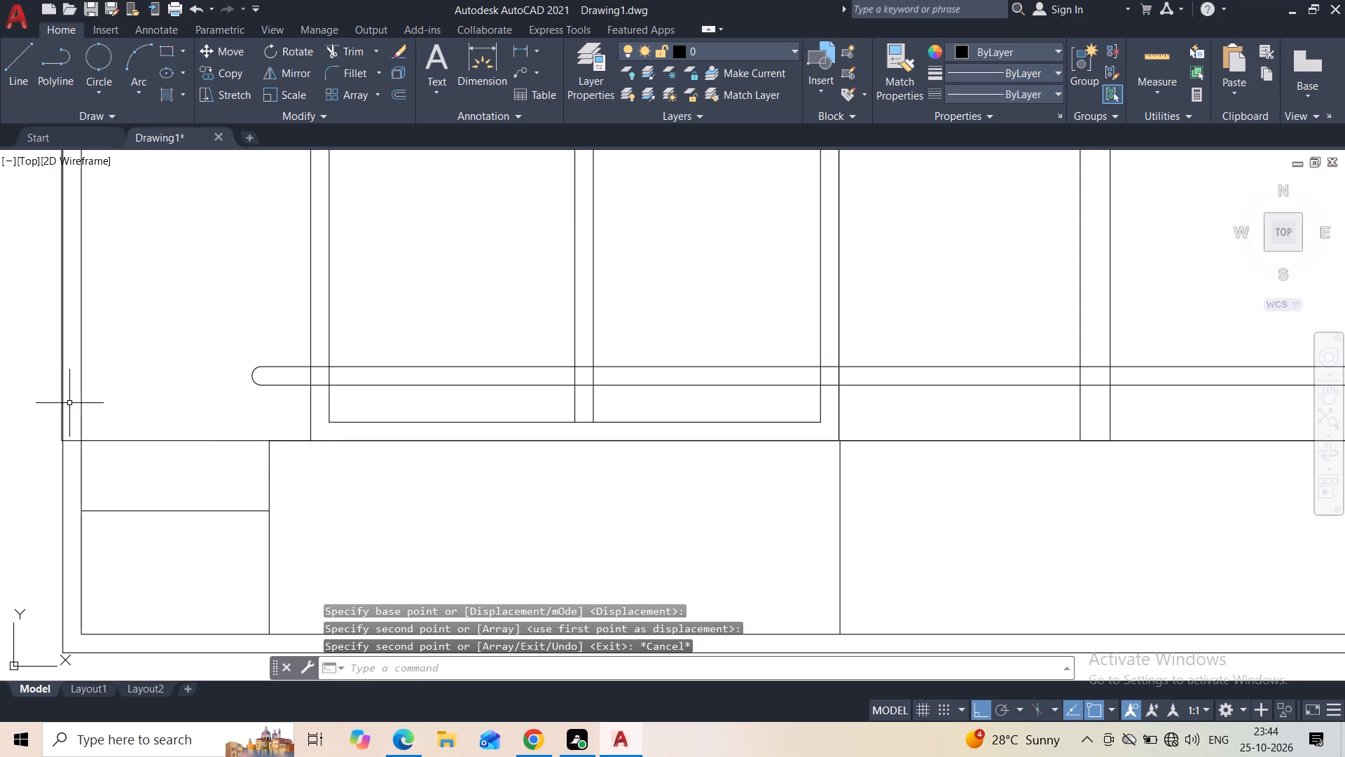
Stretch the copied pane outline's vertical side inward so it sits a small gap inside the inner frame's side.
click(62, 390)
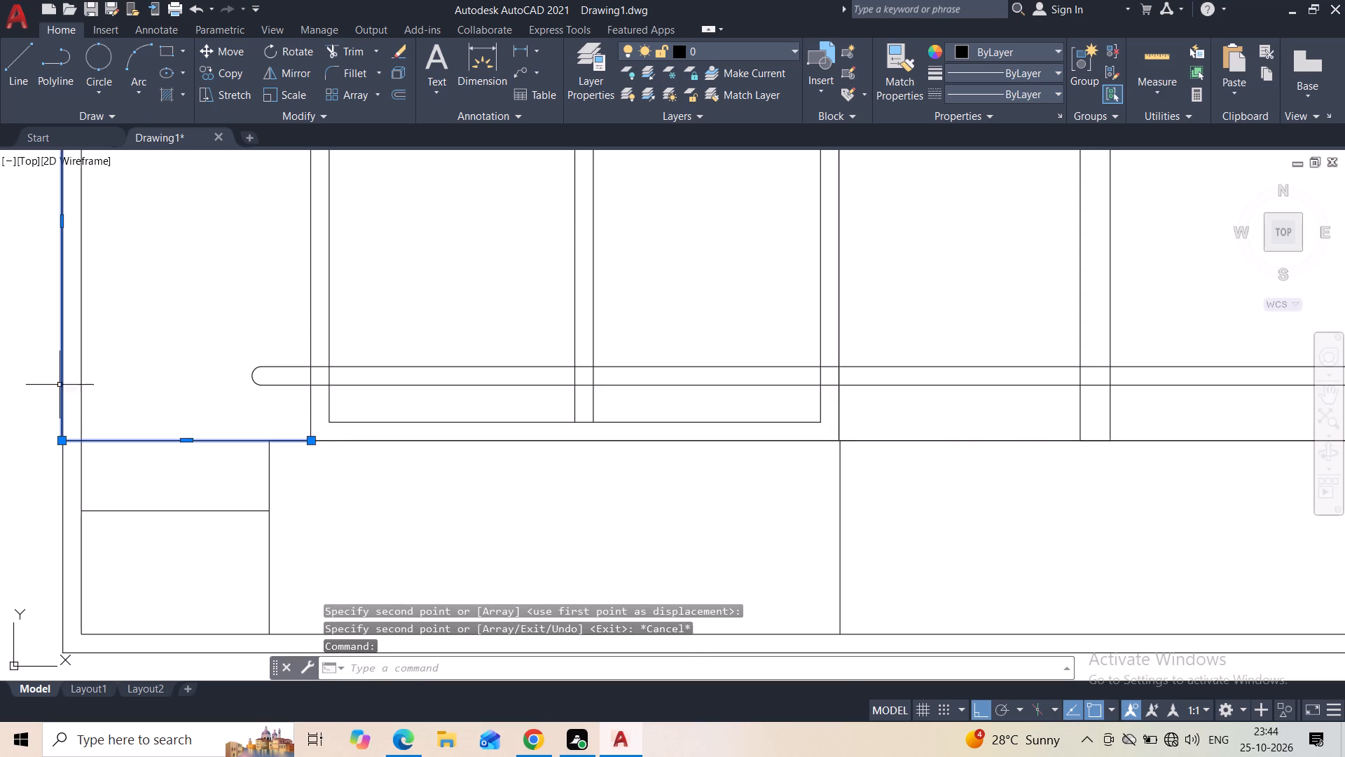
middle_drag(83, 320, 97, 428)
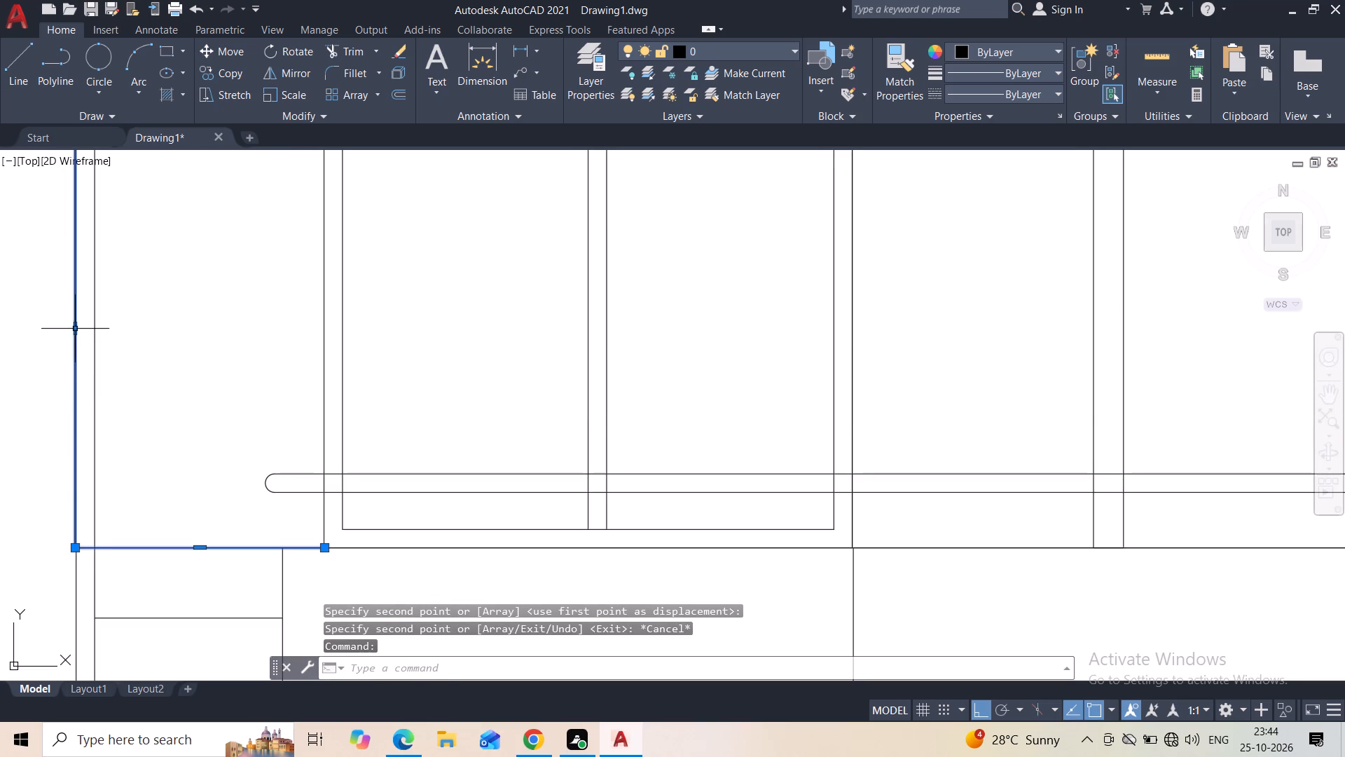
click(76, 333)
click(112, 339)
key(Escape)
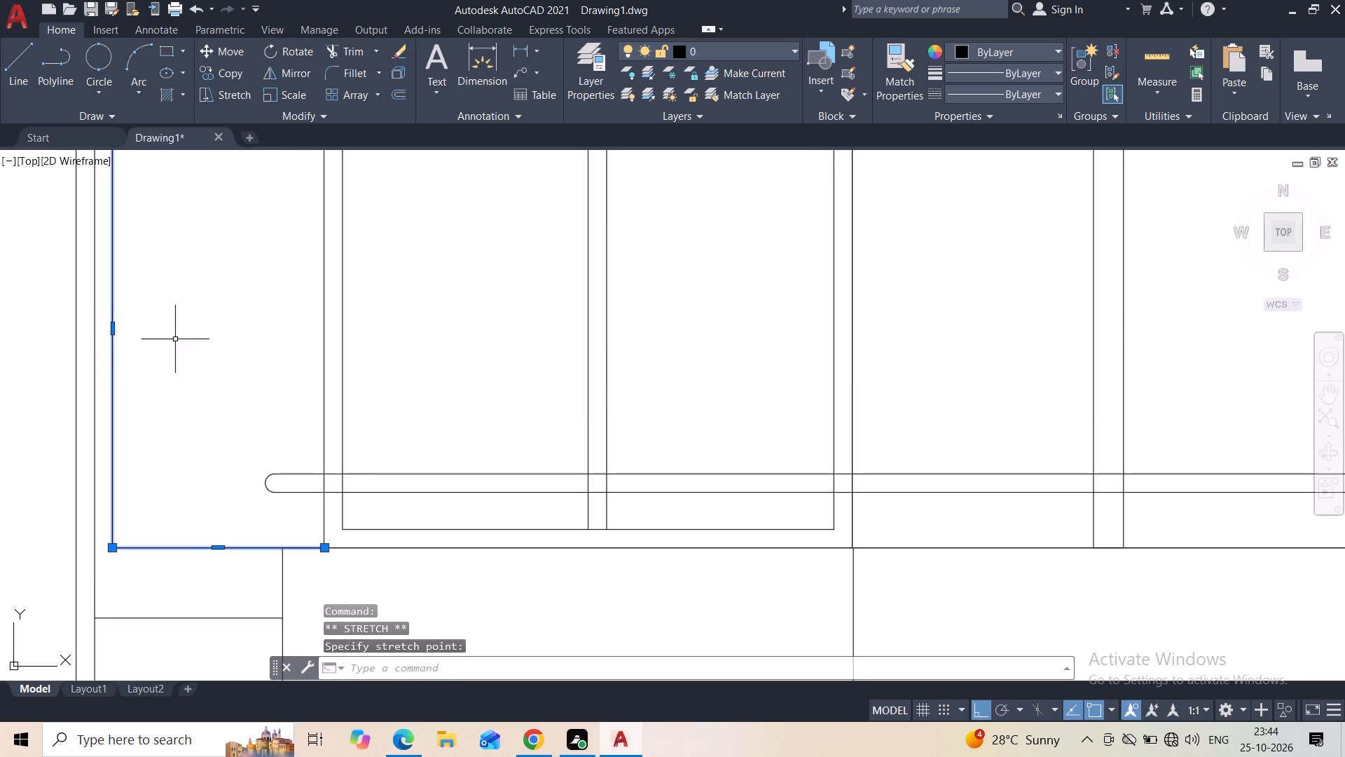
Draw a horizontal roof line about 34'-7 5/8" long from the tower's outer wall top, ending above the side block window's outer edge.
scroll(175, 337, down, 1)
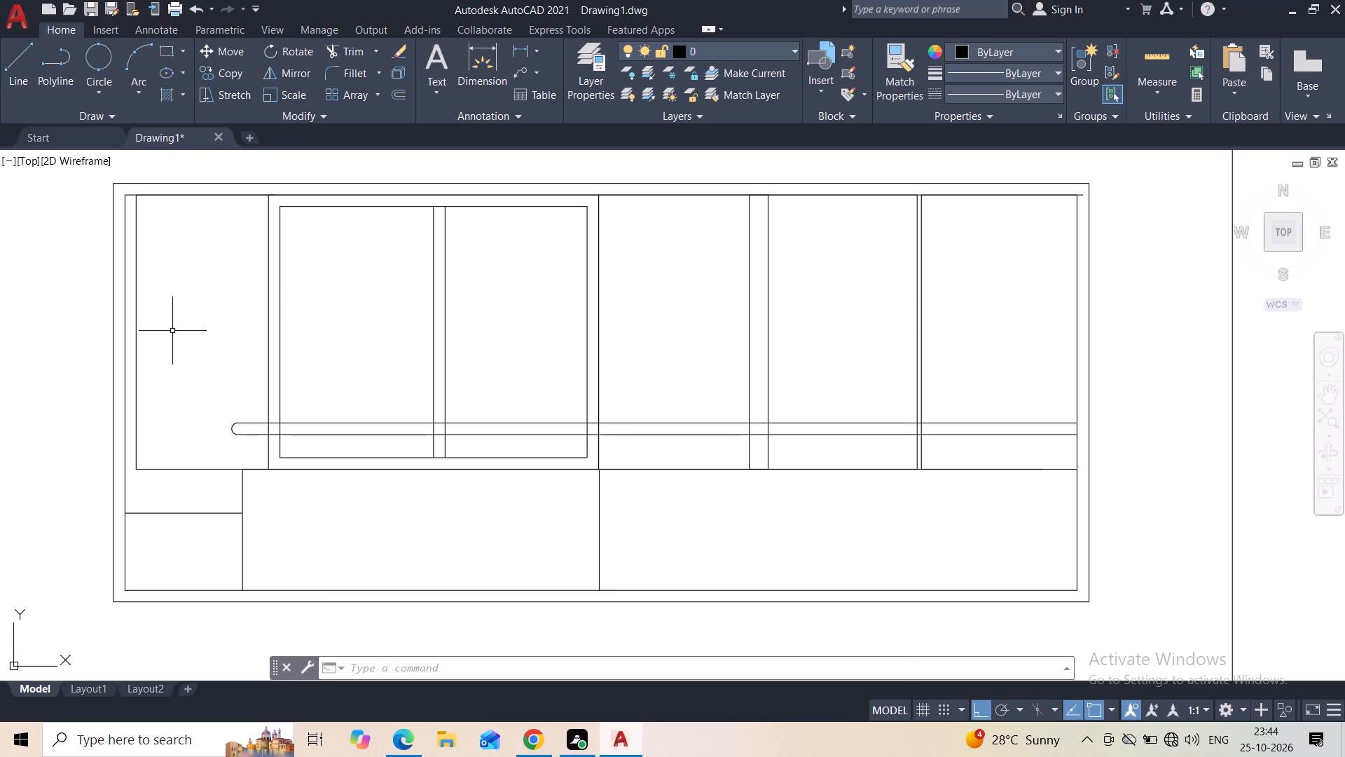
scroll(205, 341, down, 3)
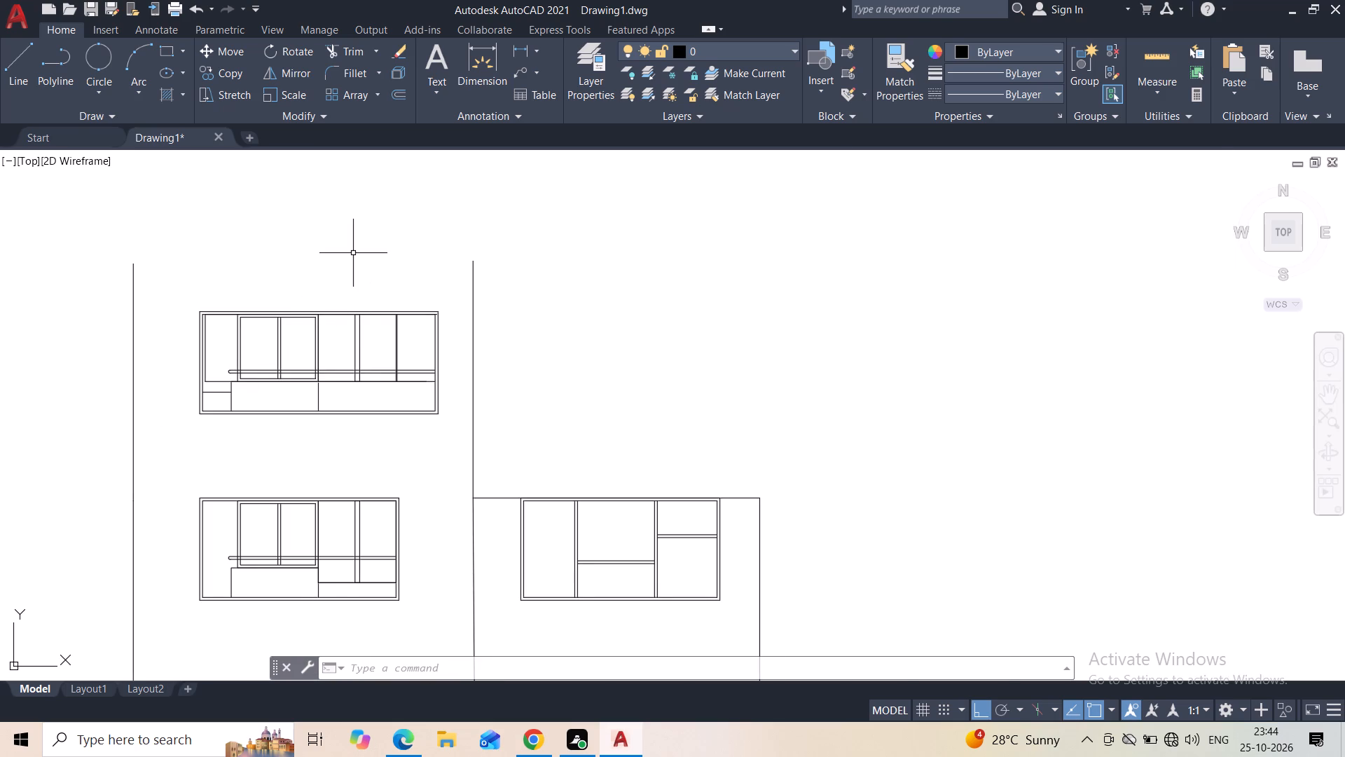
scroll(353, 253, down, 1)
middle_drag(353, 253, 373, 314)
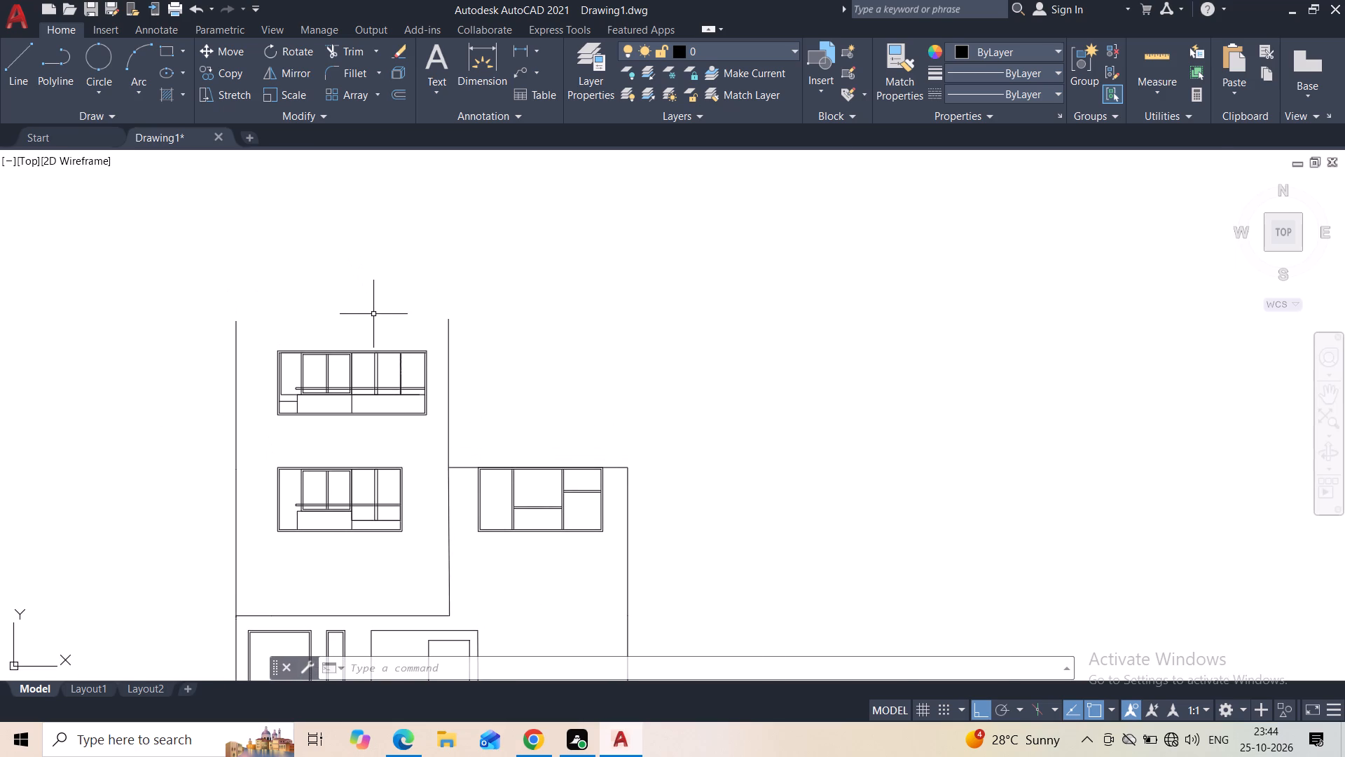
scroll(443, 371, up, 1)
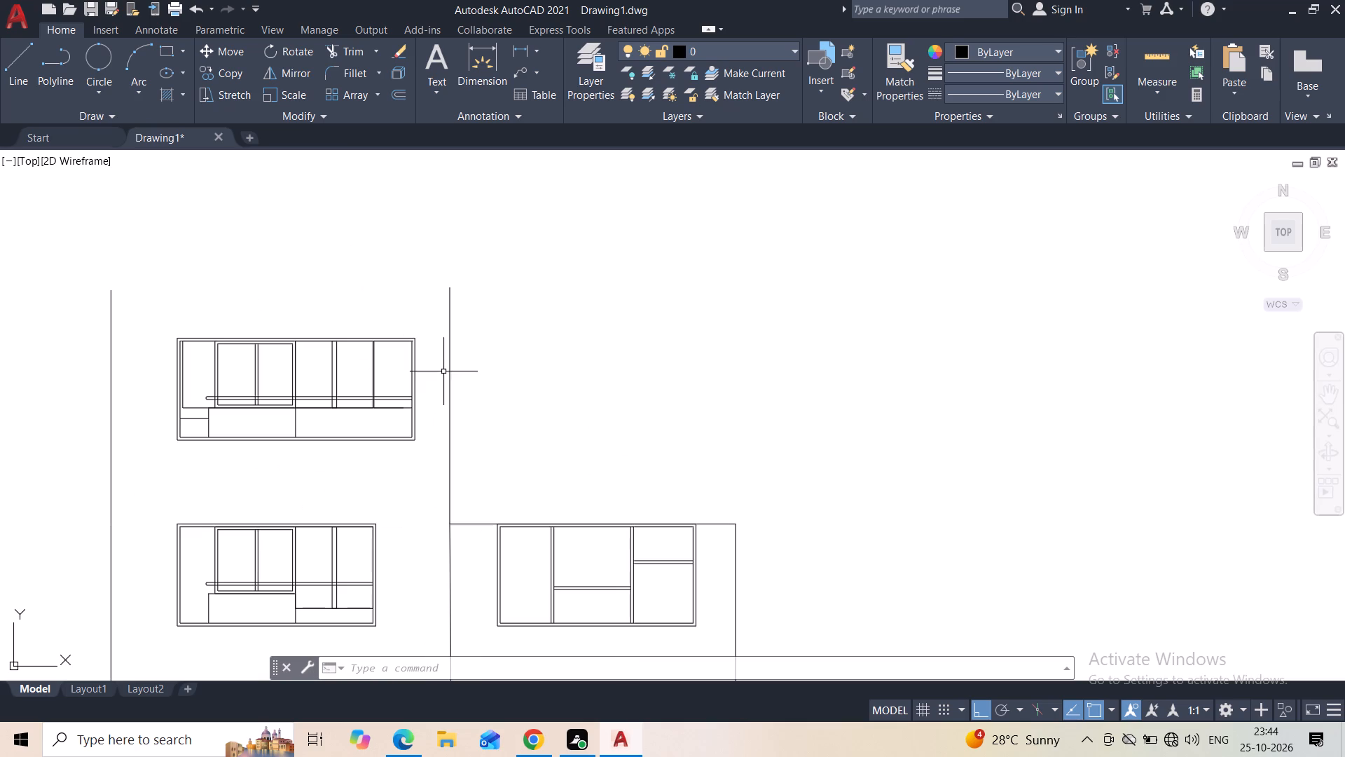
middle_drag(479, 370, 421, 374)
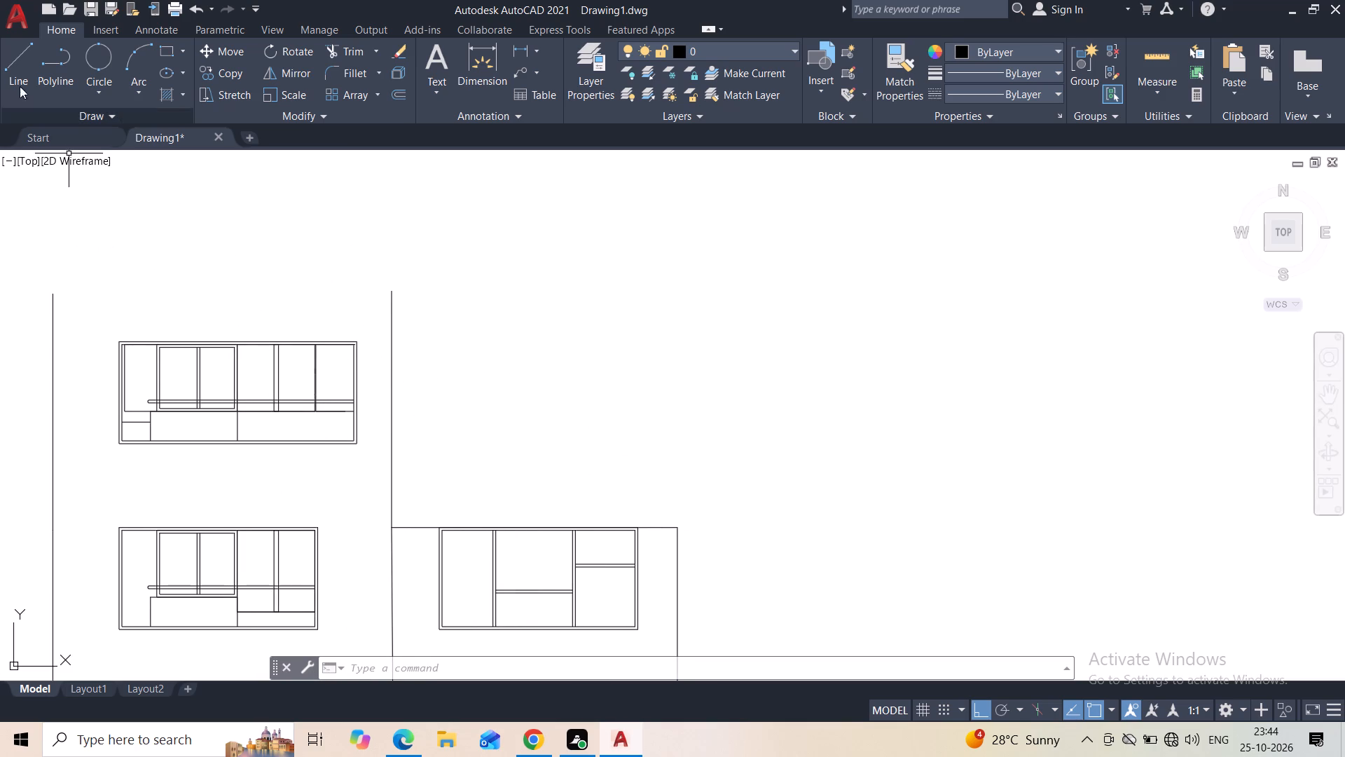
click(11, 66)
click(51, 292)
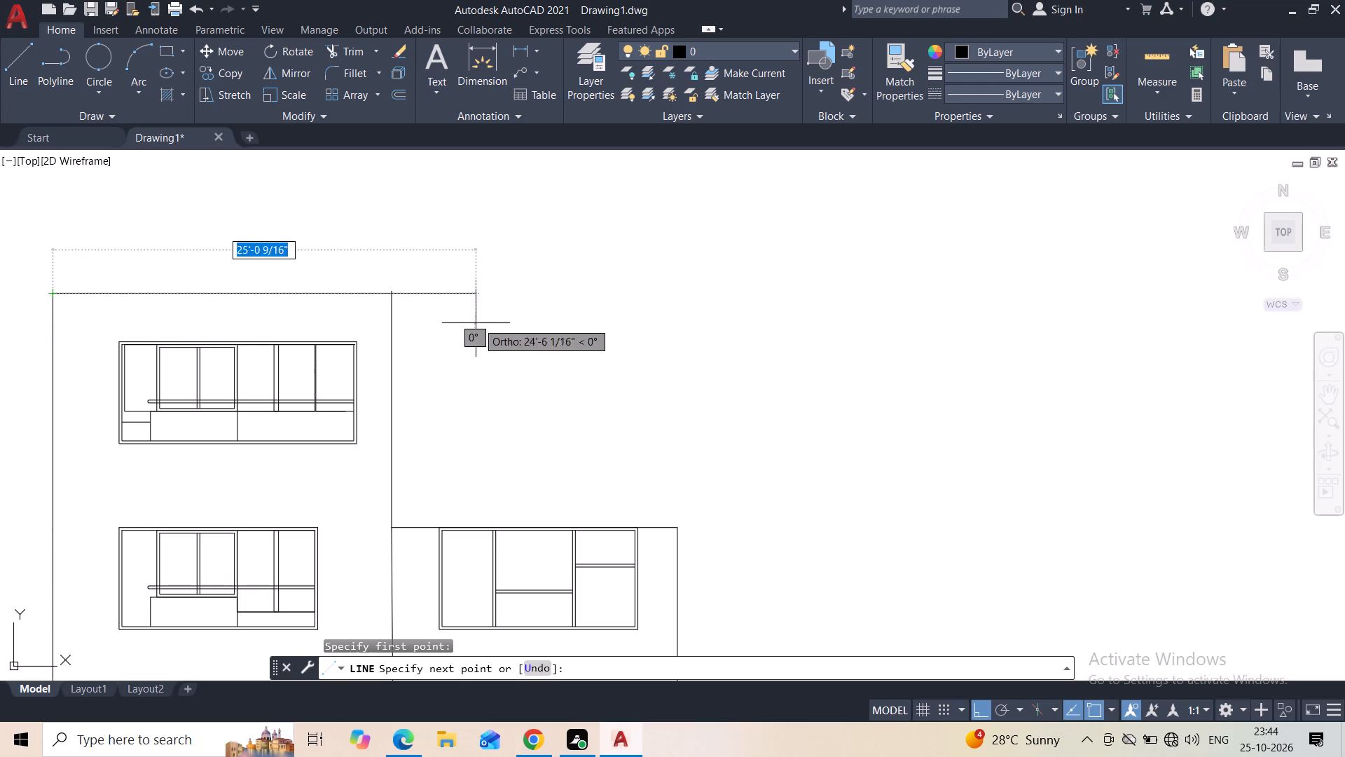
scroll(461, 291, up, 3)
scroll(455, 302, down, 2)
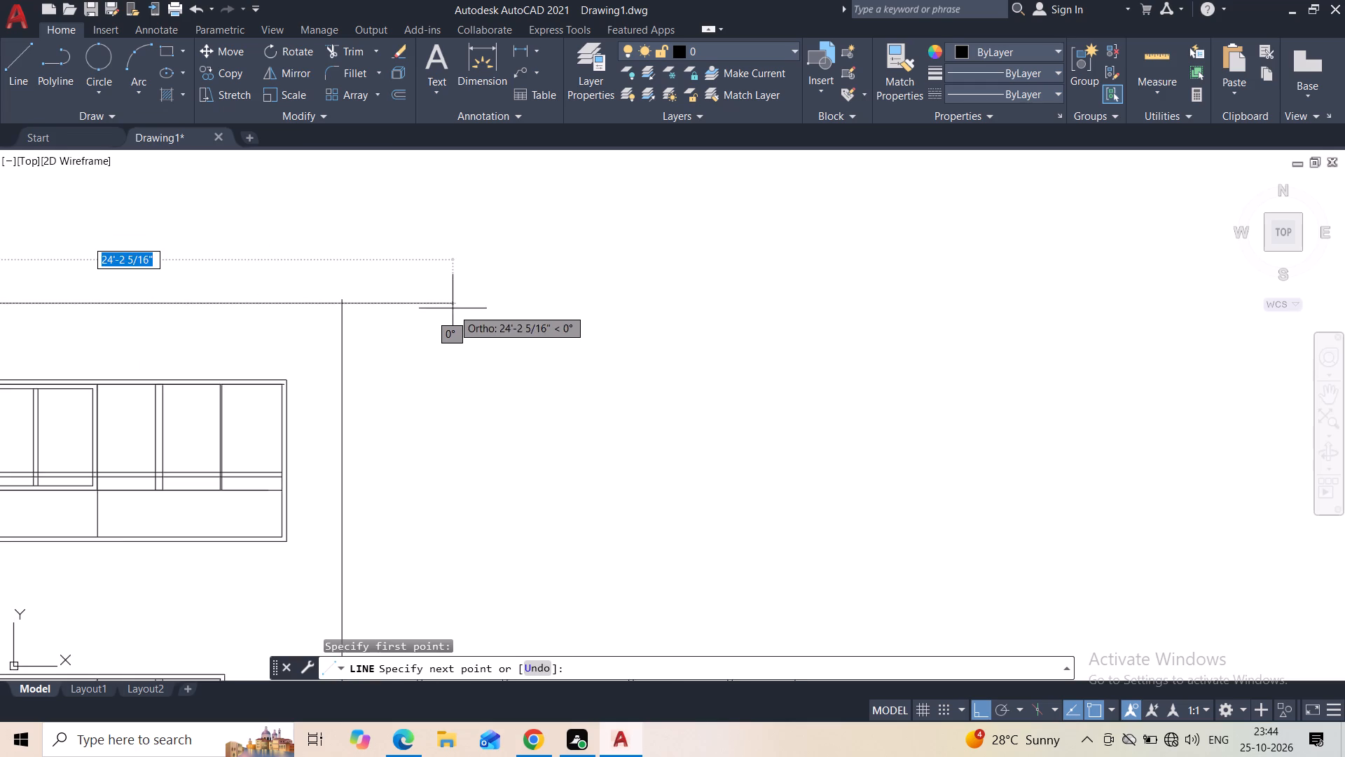
scroll(470, 313, down, 2)
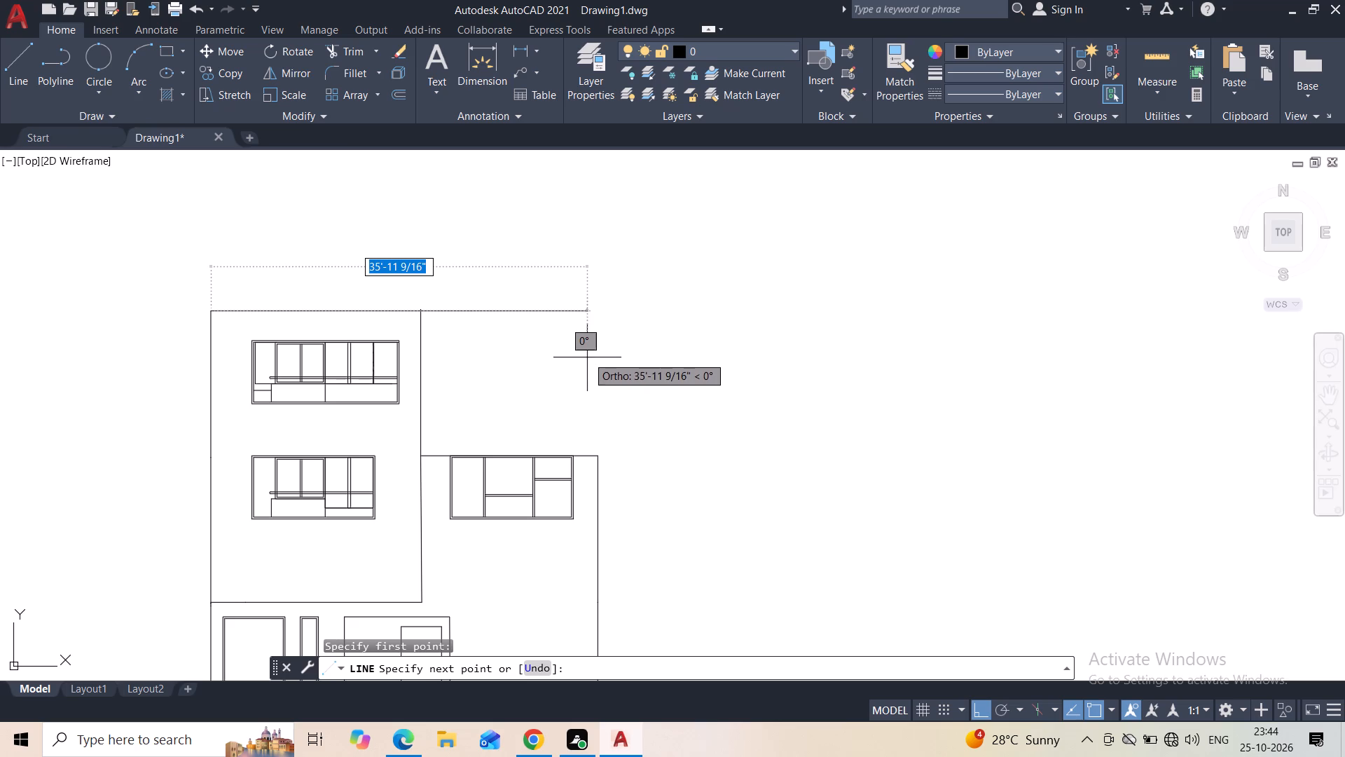
middle_drag(585, 403, 581, 311)
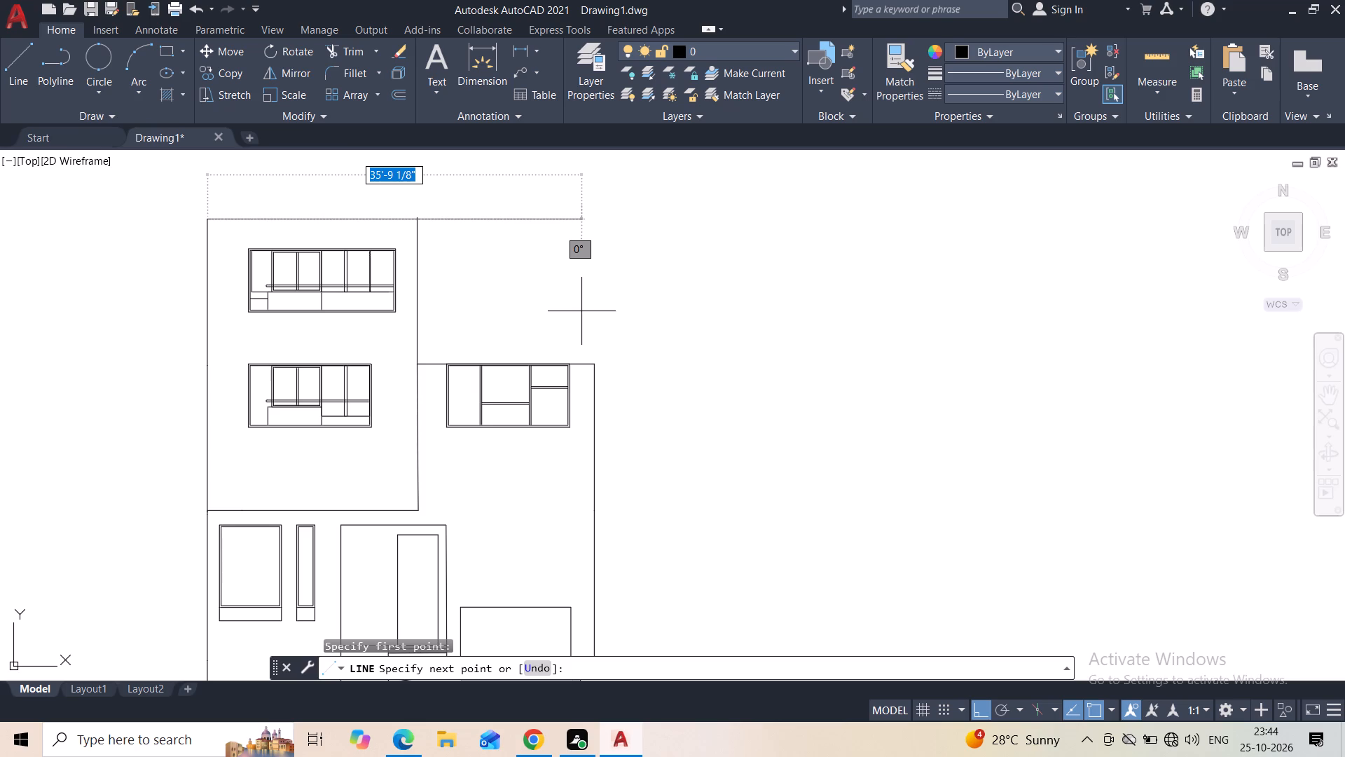
scroll(581, 311, up, 1)
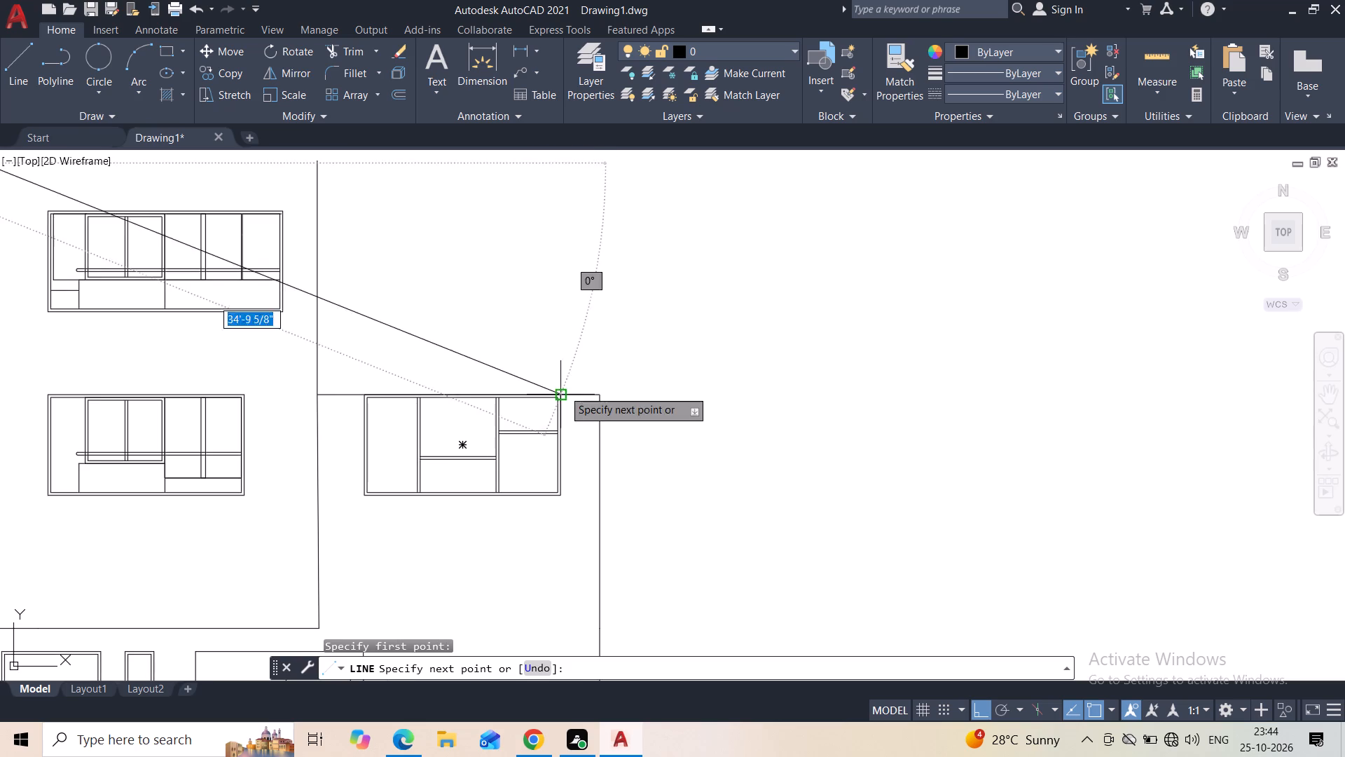
middle_drag(566, 231, 563, 314)
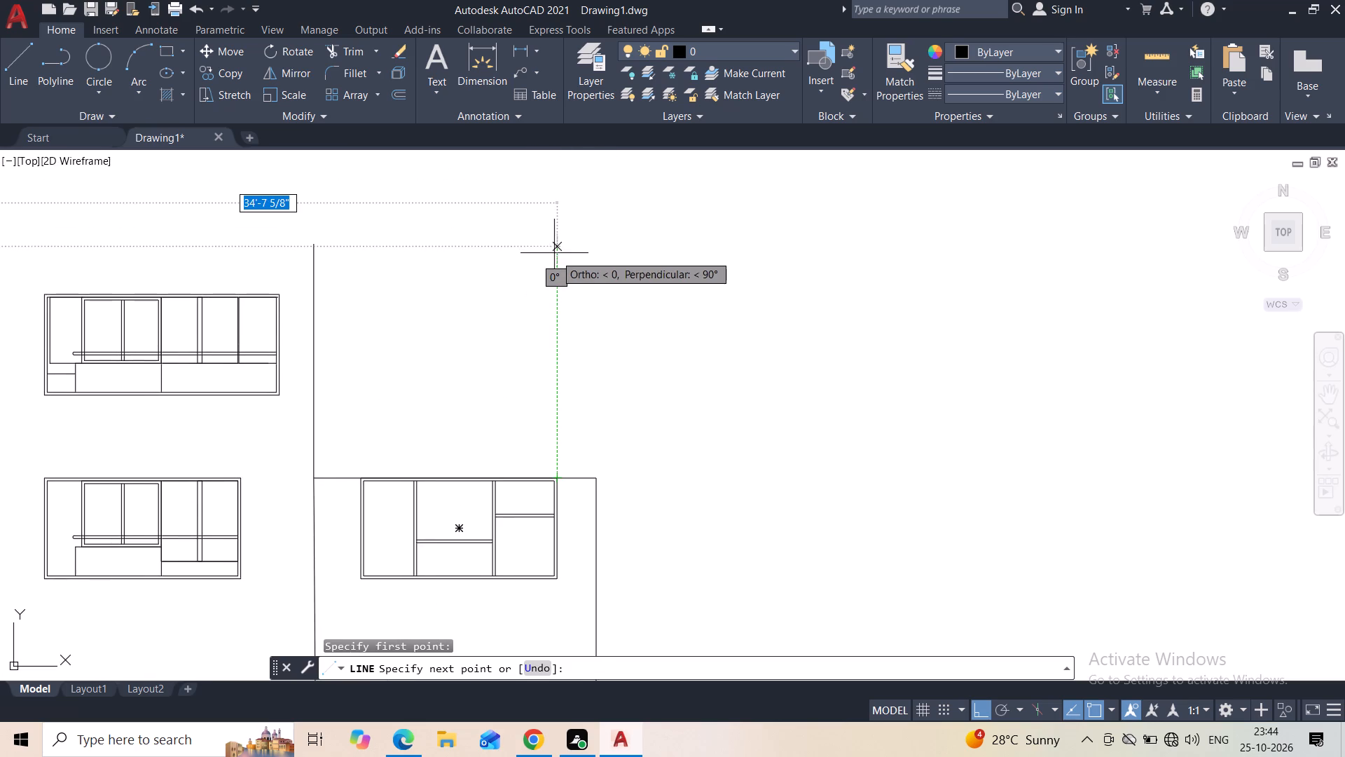
click(556, 247)
key(Escape)
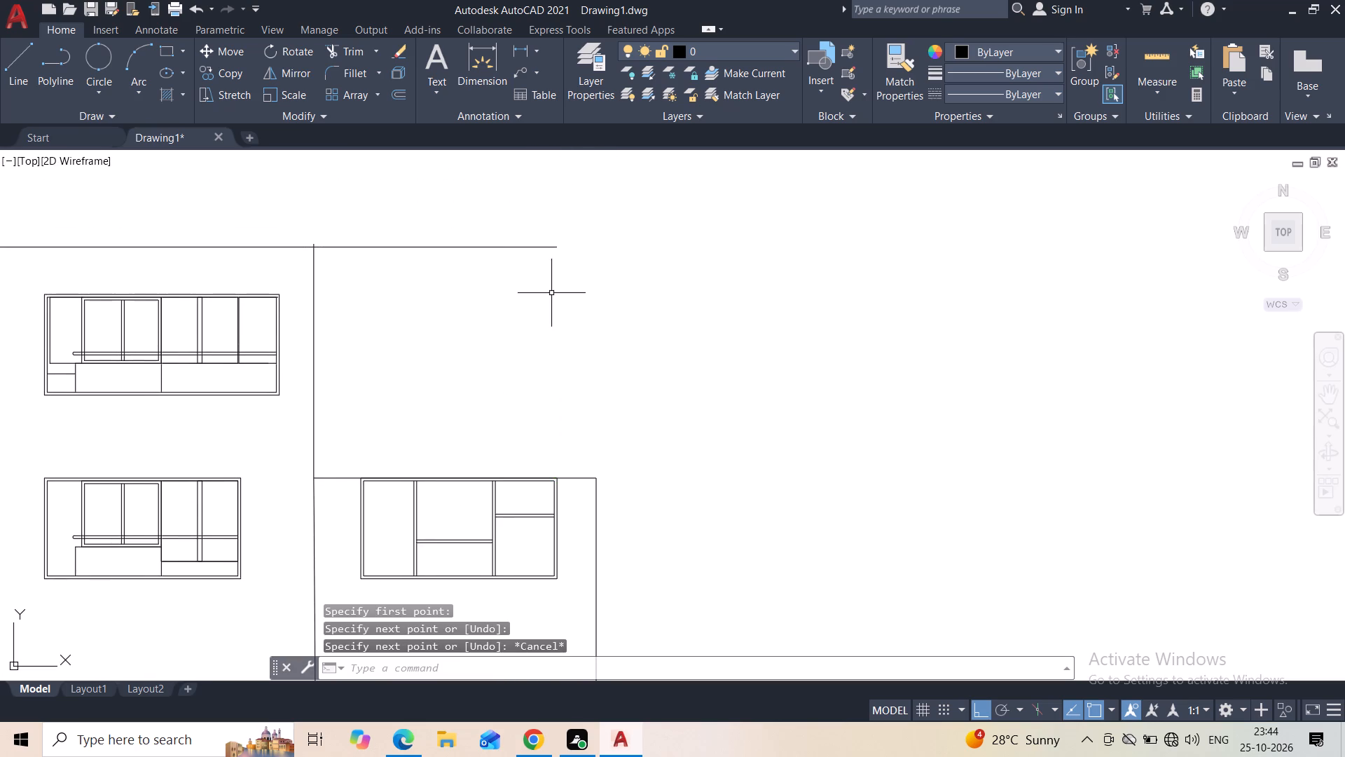
Draw a 14' vertical wall line up from the side block's outer top corner.
key(space)
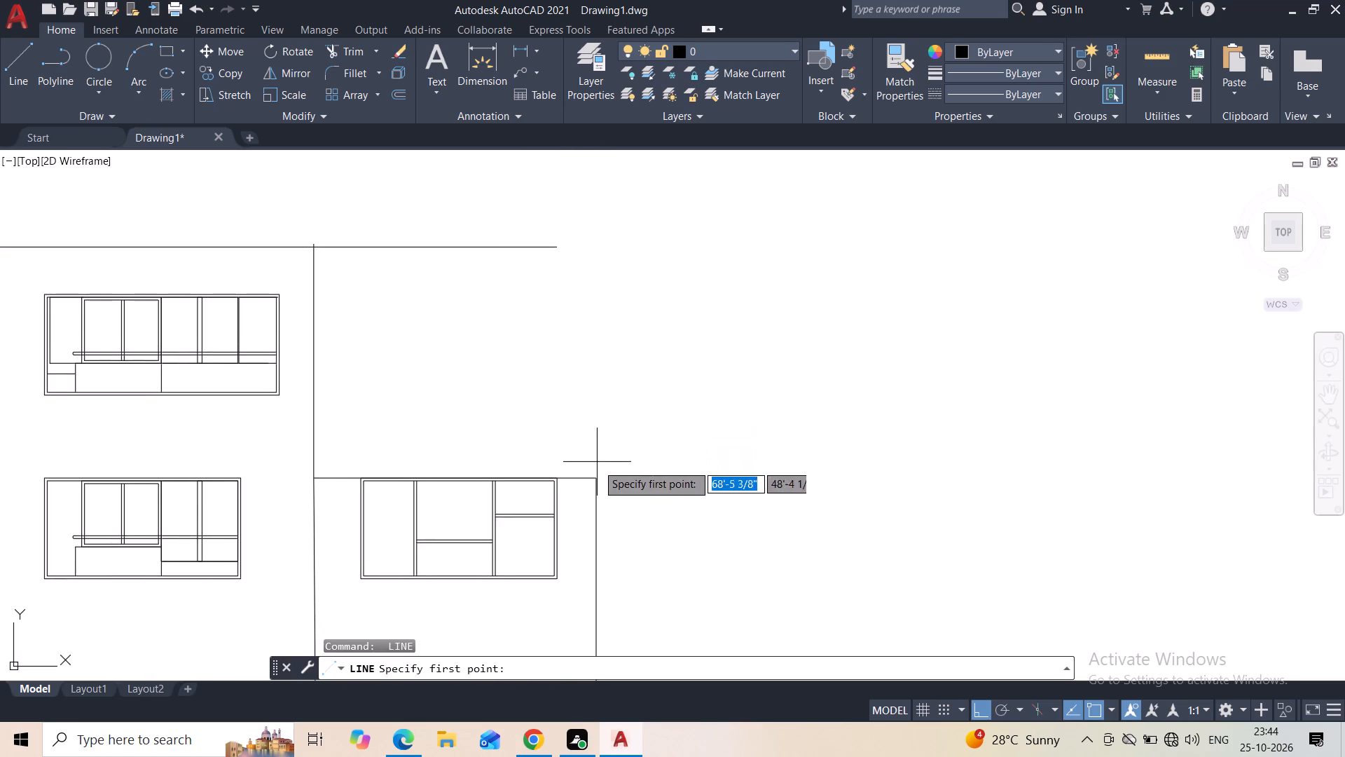
click(597, 478)
text(14')
key(Return)
key(Escape)
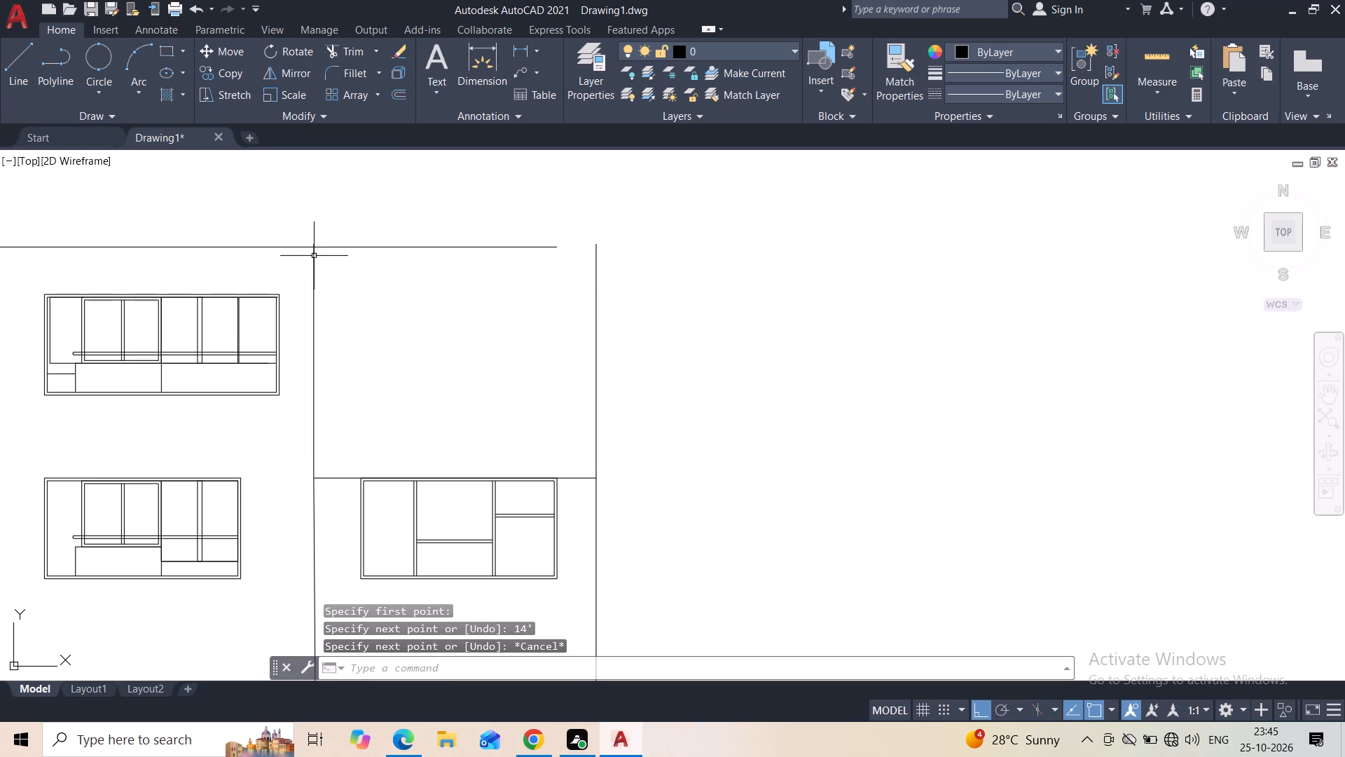
Trim the stub of the wall between the tower and side block where it projects above the roof line.
scroll(312, 252, up, 3)
click(328, 57)
scroll(344, 236, up, 2)
drag(284, 200, 282, 200)
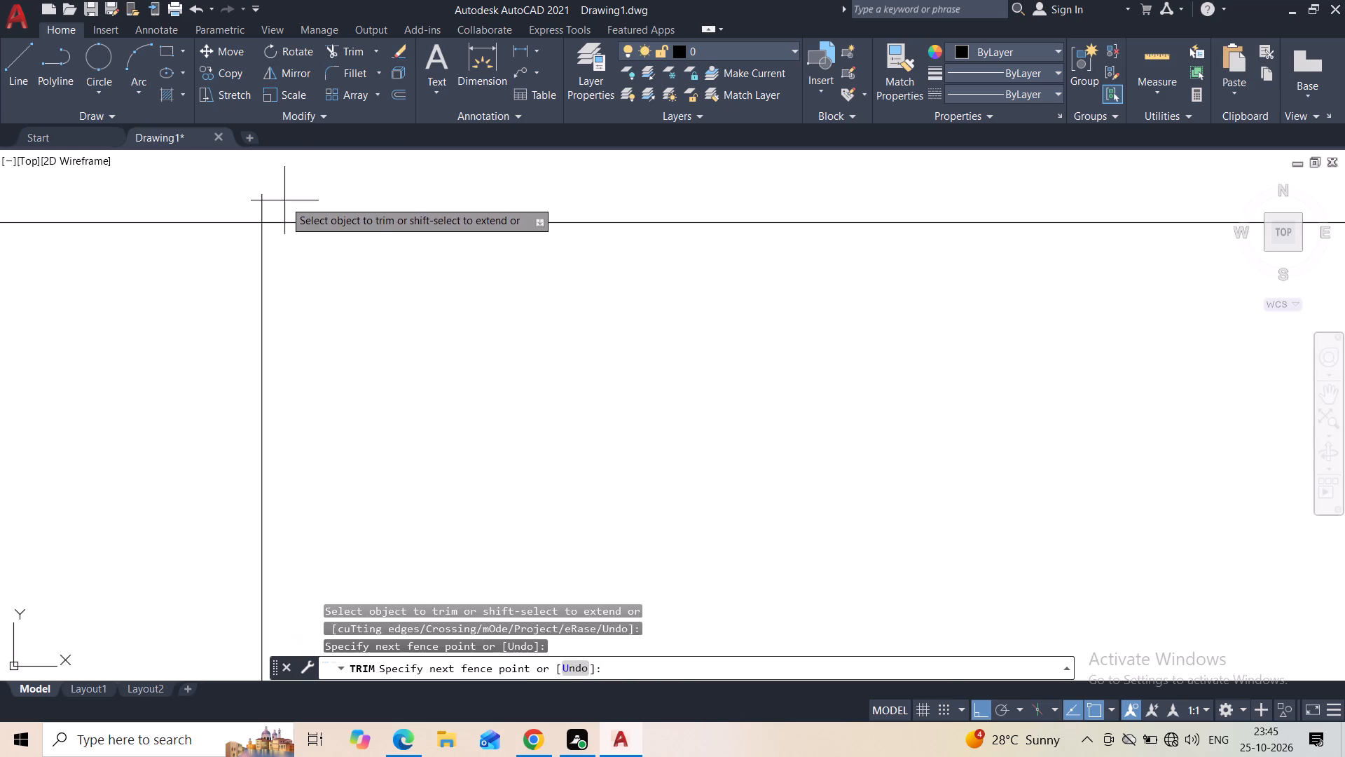
drag(282, 200, 233, 207)
scroll(233, 209, down, 4)
key(Escape)
Draw a rectangle about 11' by 6' from the tower wall above the side block, level with the adjacent top window.
scroll(210, 319, down, 2)
middle_drag(209, 319, 382, 379)
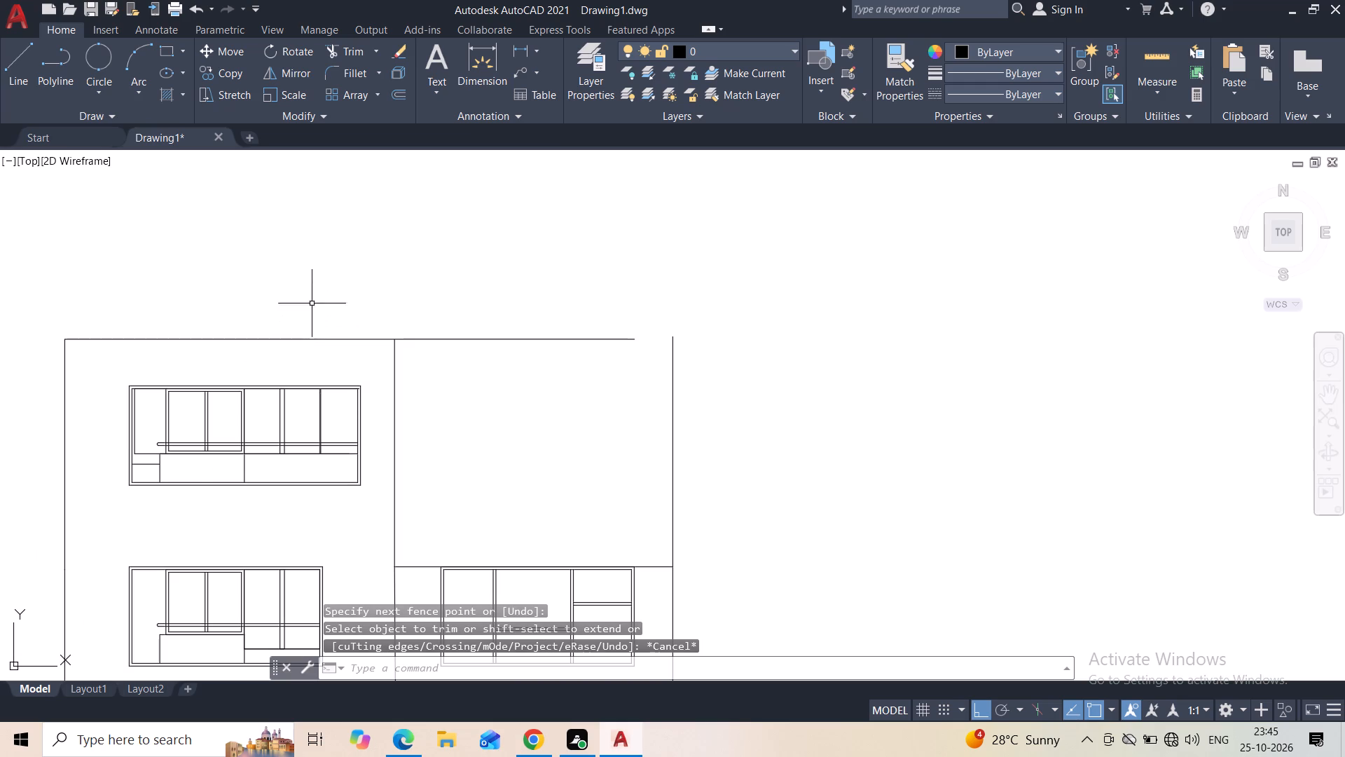
middle_drag(401, 394, 319, 344)
middle_drag(386, 381, 361, 357)
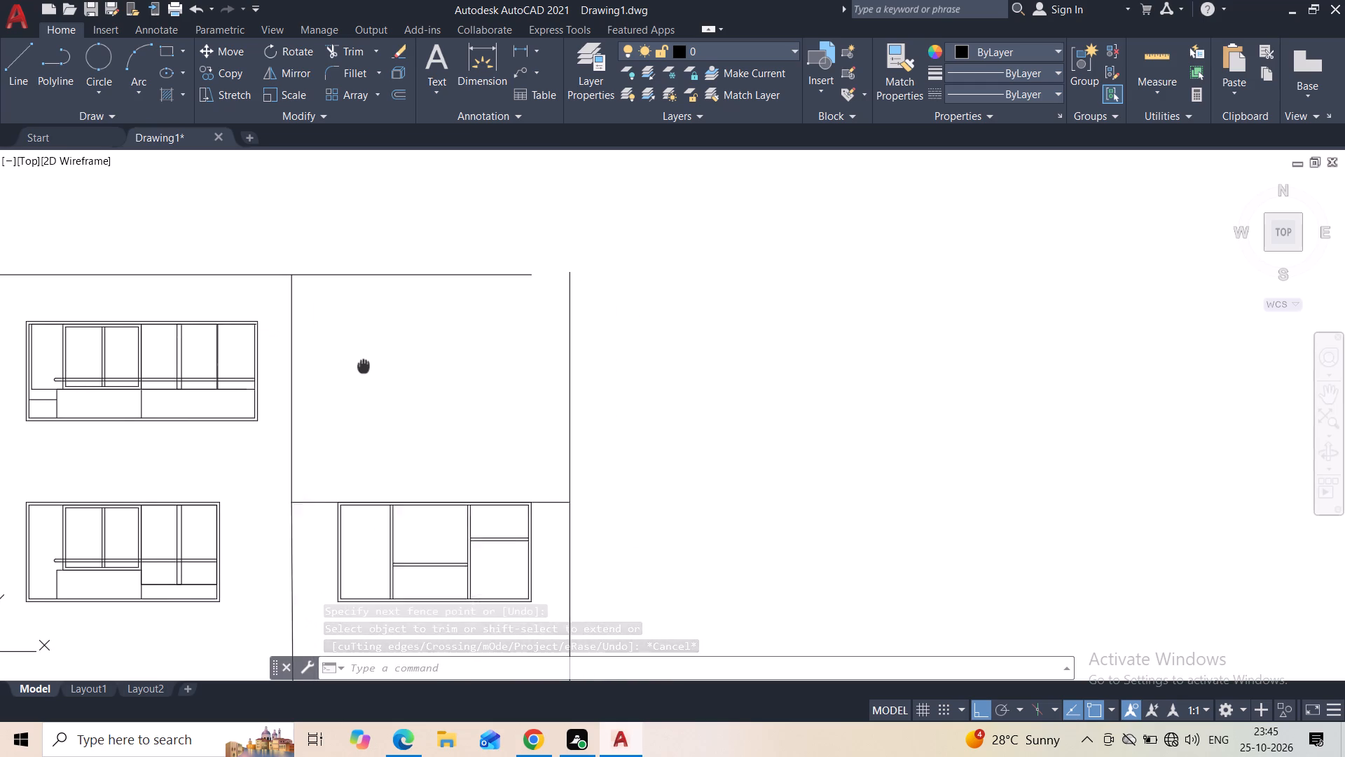
middle_drag(361, 357, 361, 352)
click(171, 51)
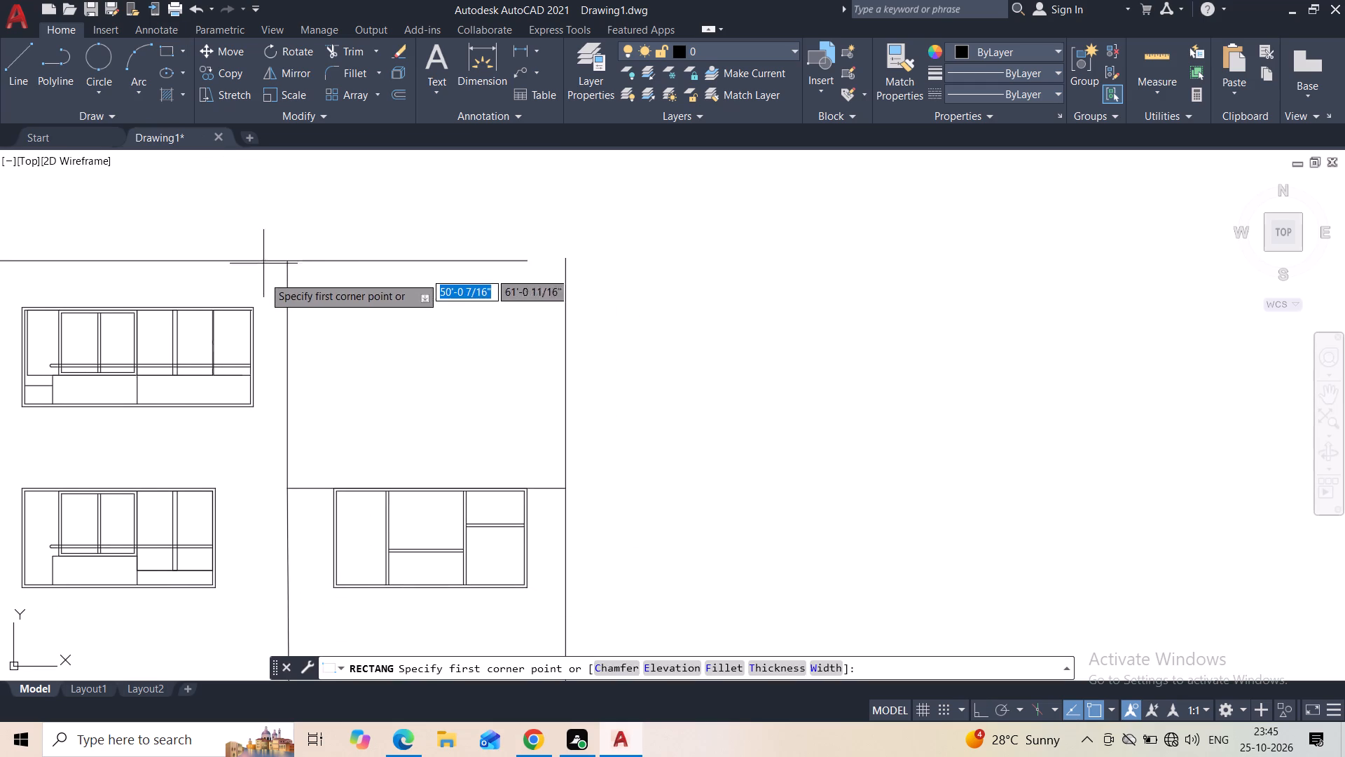
click(289, 306)
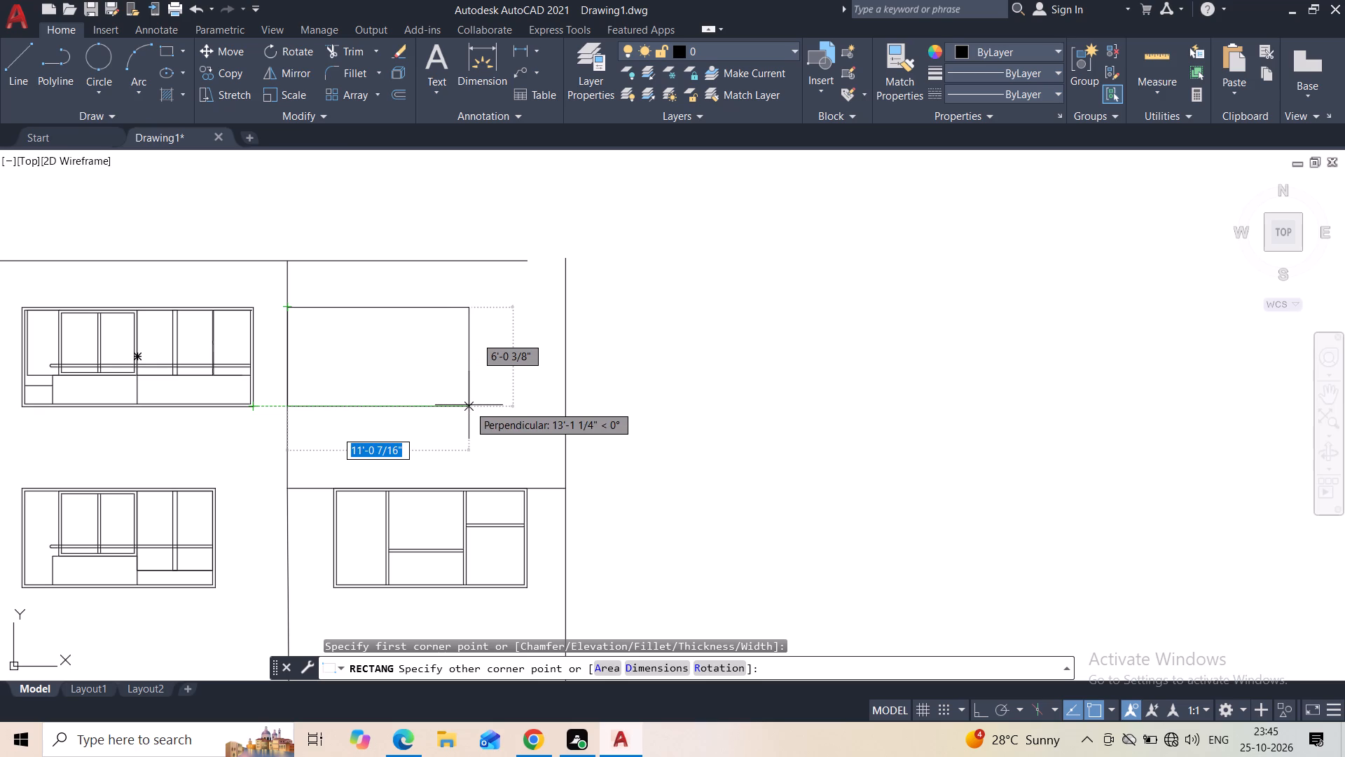
click(465, 405)
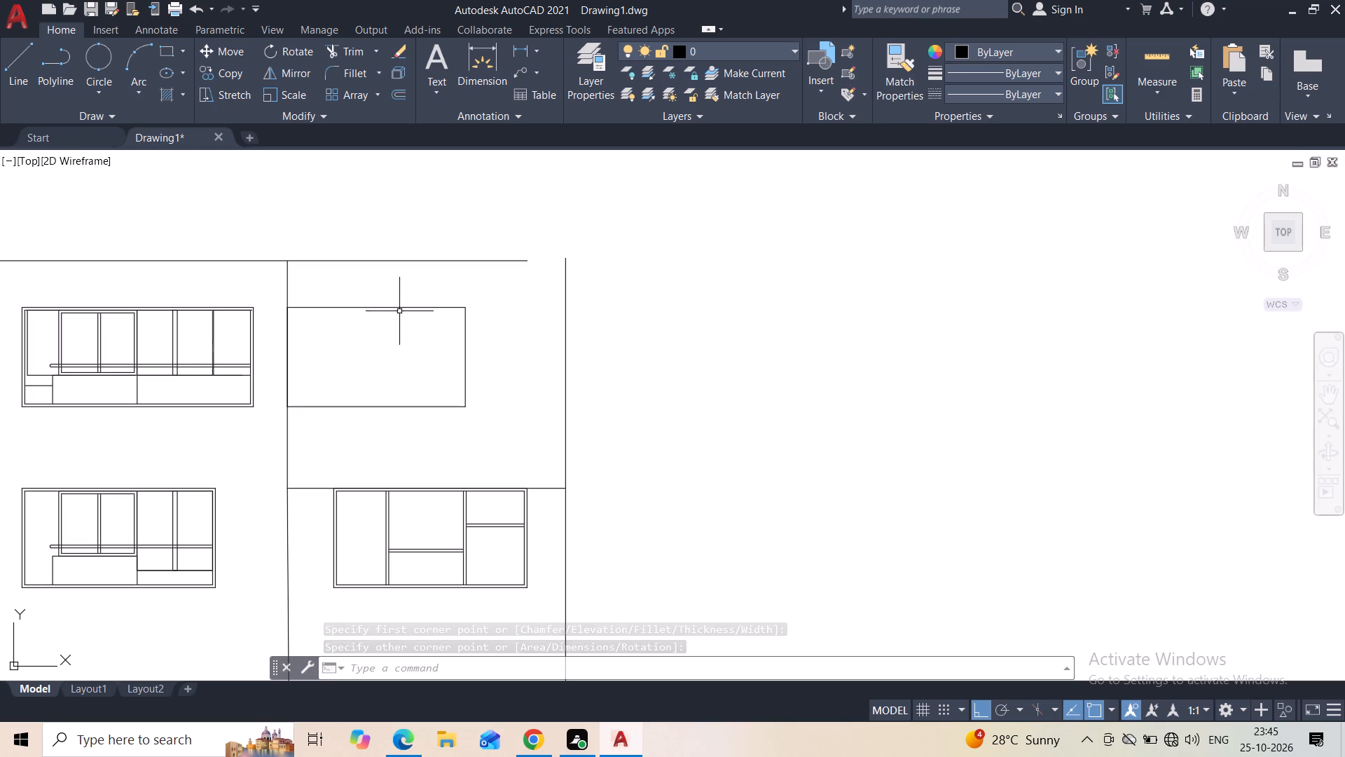
Form a mullion in the new opening: a full-height vertical line near the tower wall, offset 2" away from the wall.
click(15, 84)
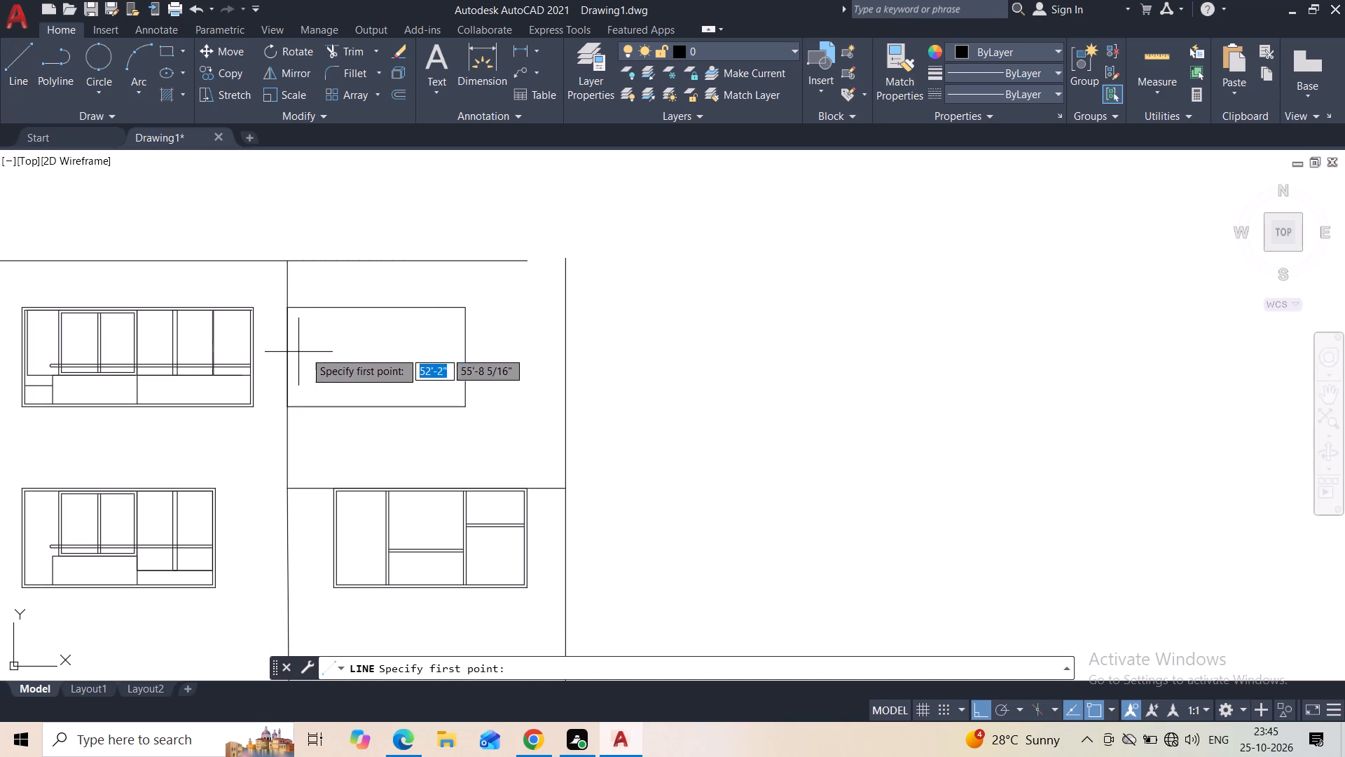
scroll(325, 347, up, 1)
click(333, 290)
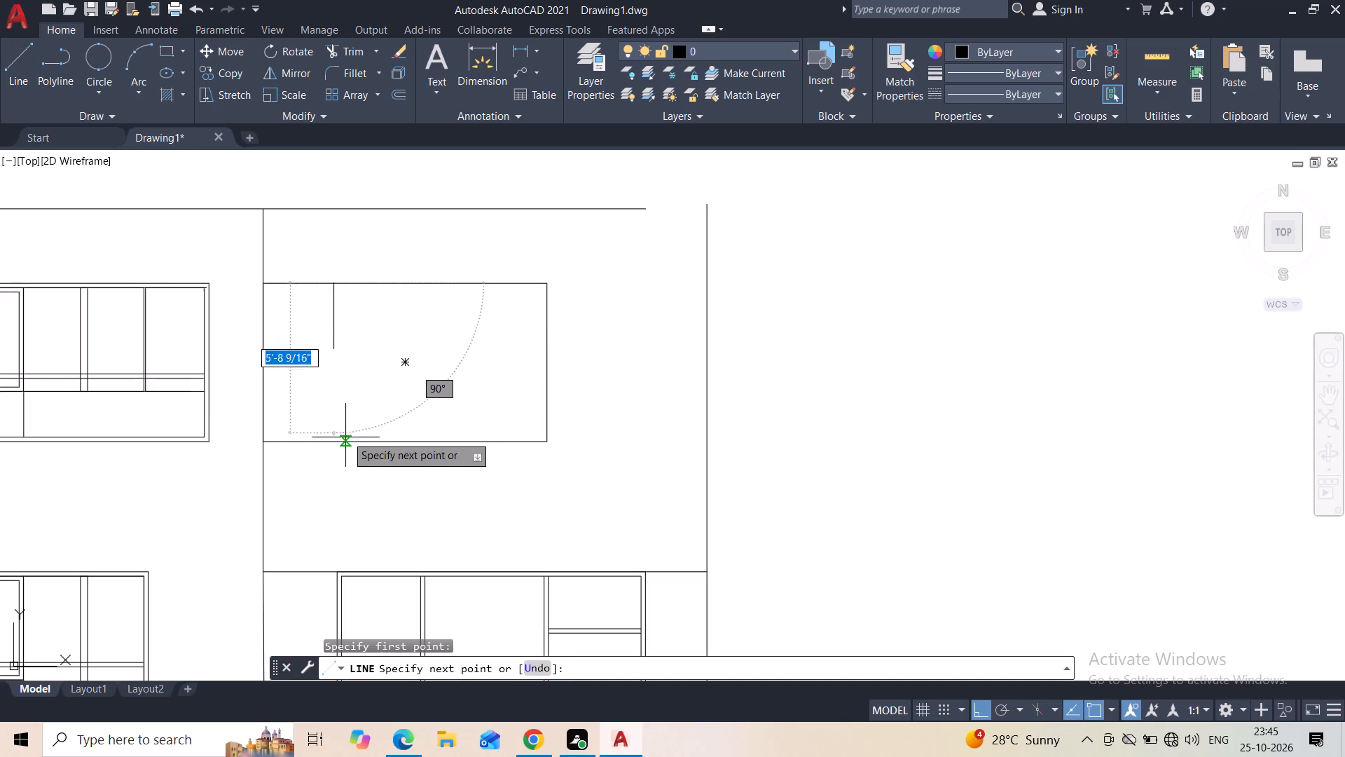
click(339, 442)
key(Escape)
click(343, 386)
click(306, 385)
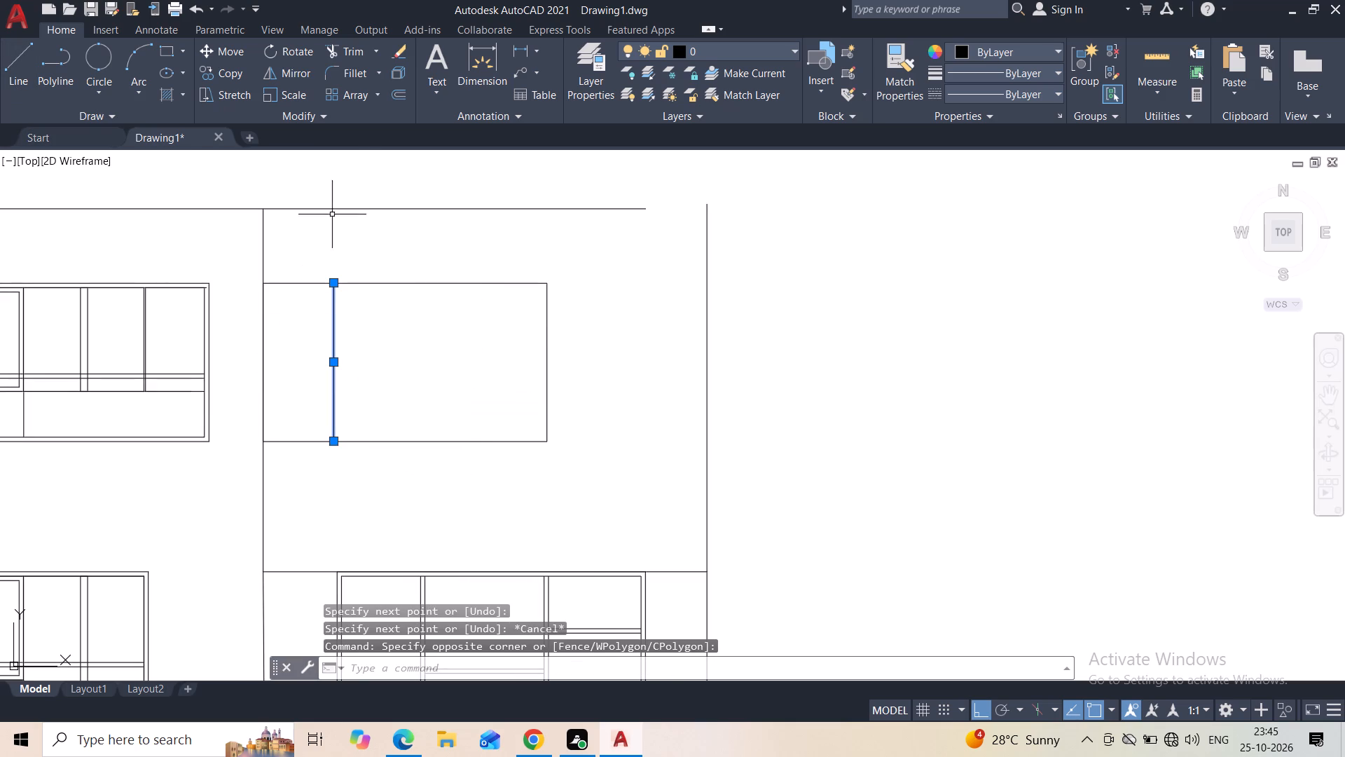
click(394, 97)
text(2")
key(Return)
click(394, 313)
key(Escape)
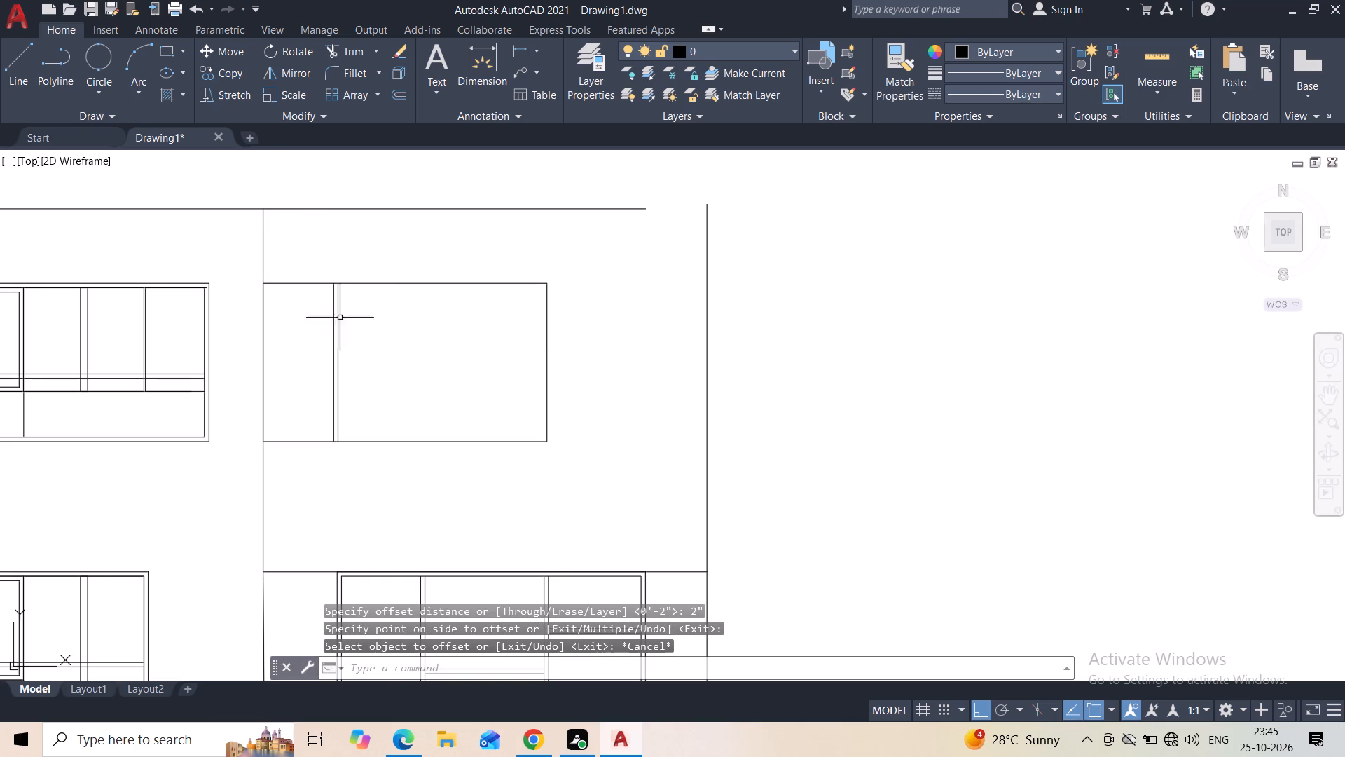
Copy the mullion pair twice horizontally across the opening, the farther copy about 5'-0" from the original.
drag(364, 348, 357, 348)
click(315, 392)
click(239, 74)
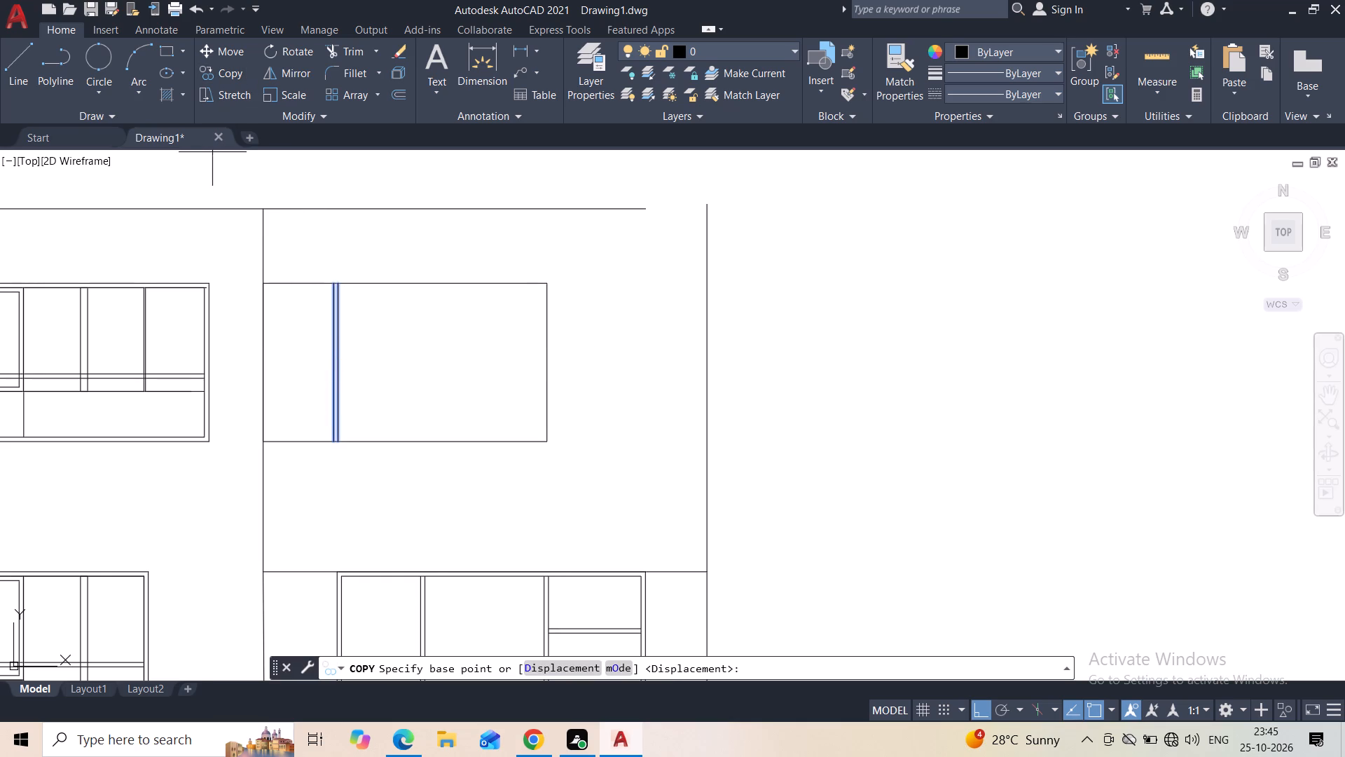
scroll(364, 299, up, 1)
click(318, 280)
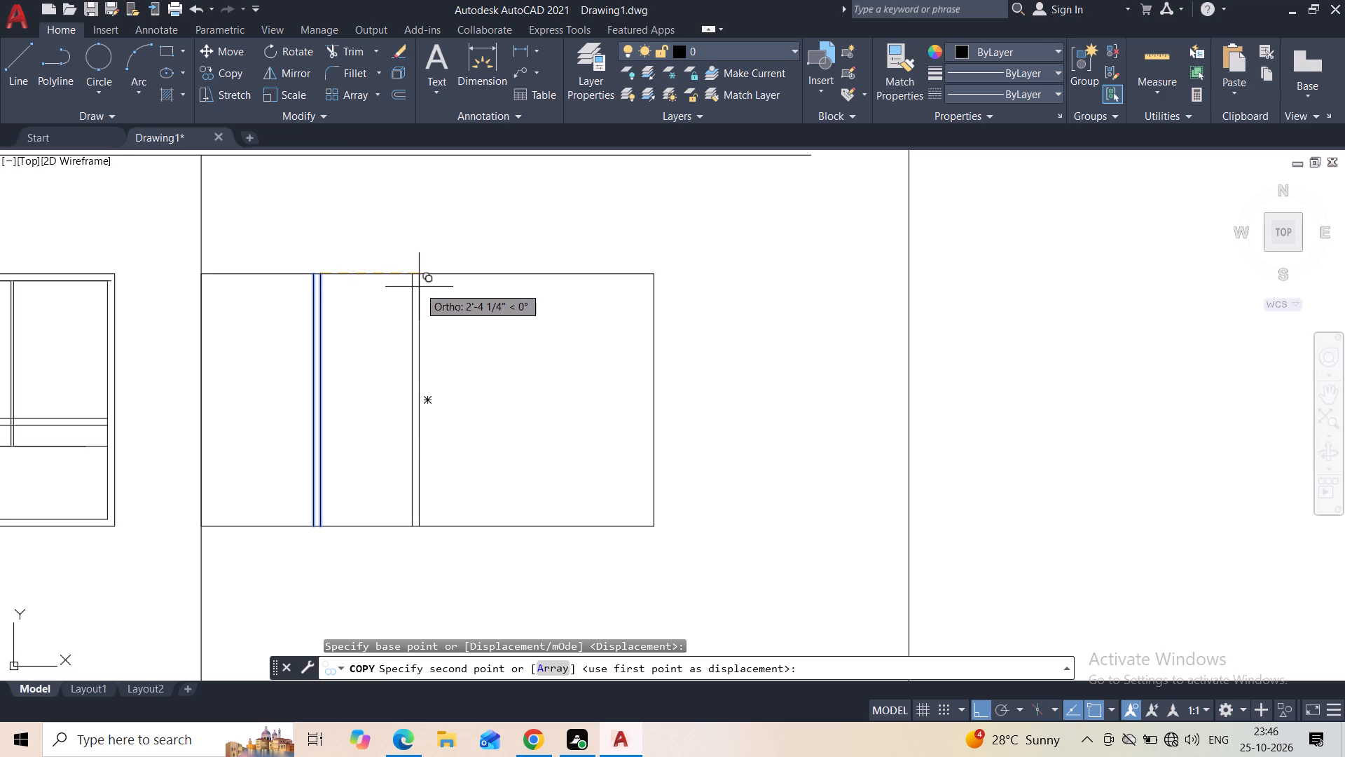
click(424, 288)
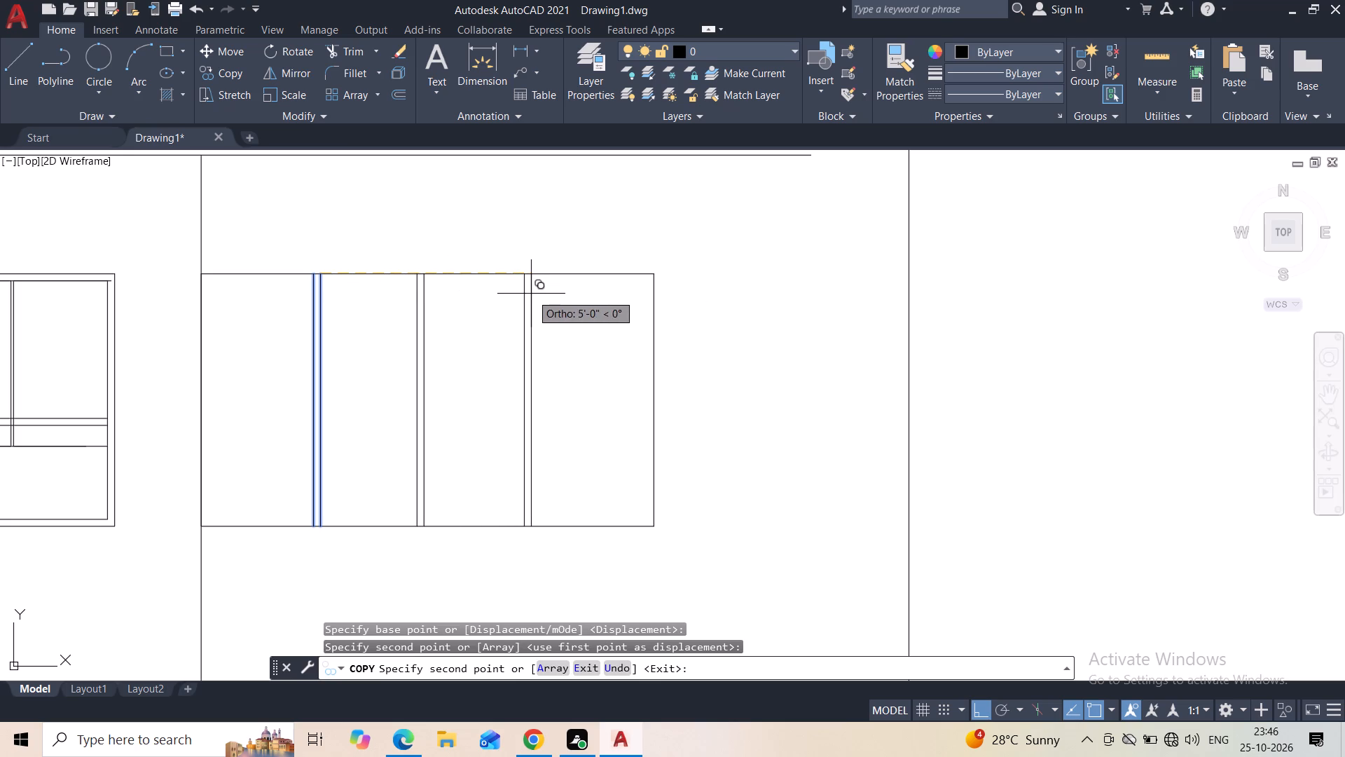
click(531, 294)
key(Escape)
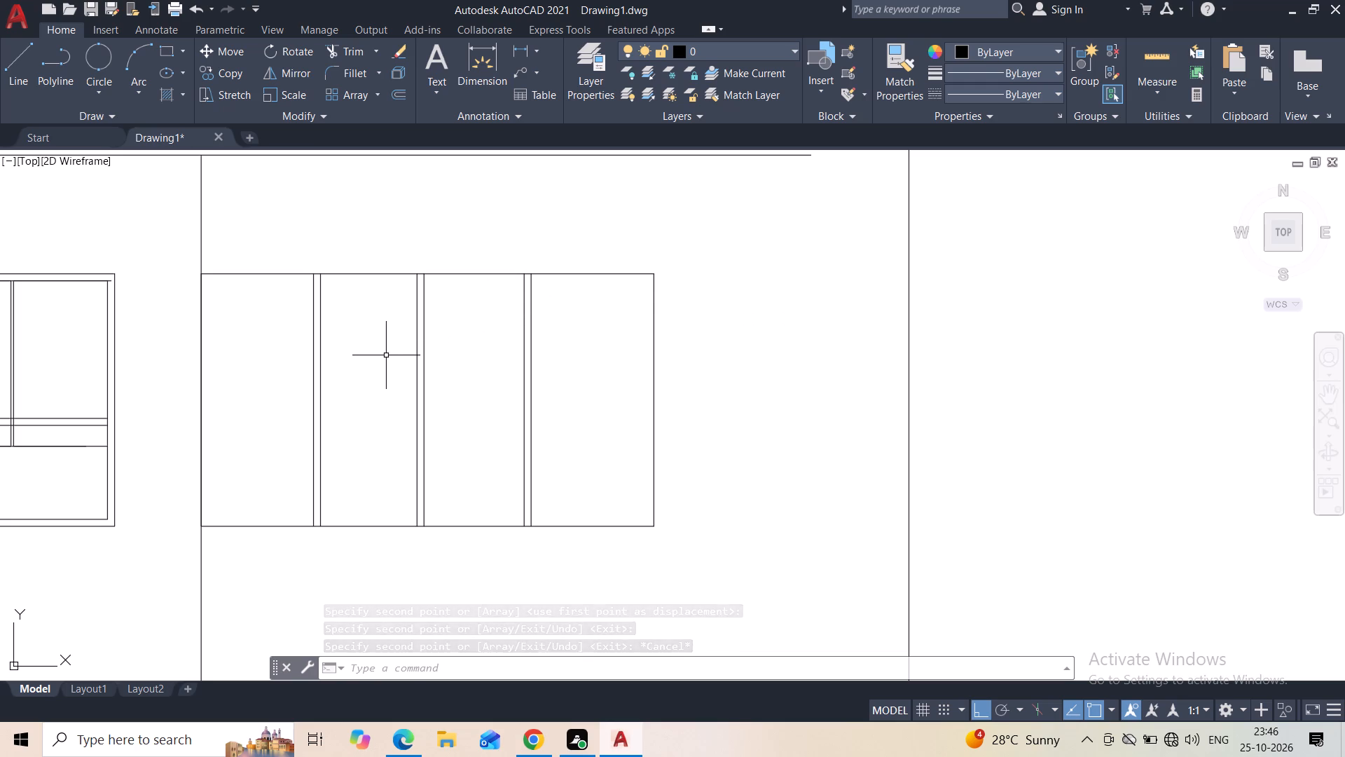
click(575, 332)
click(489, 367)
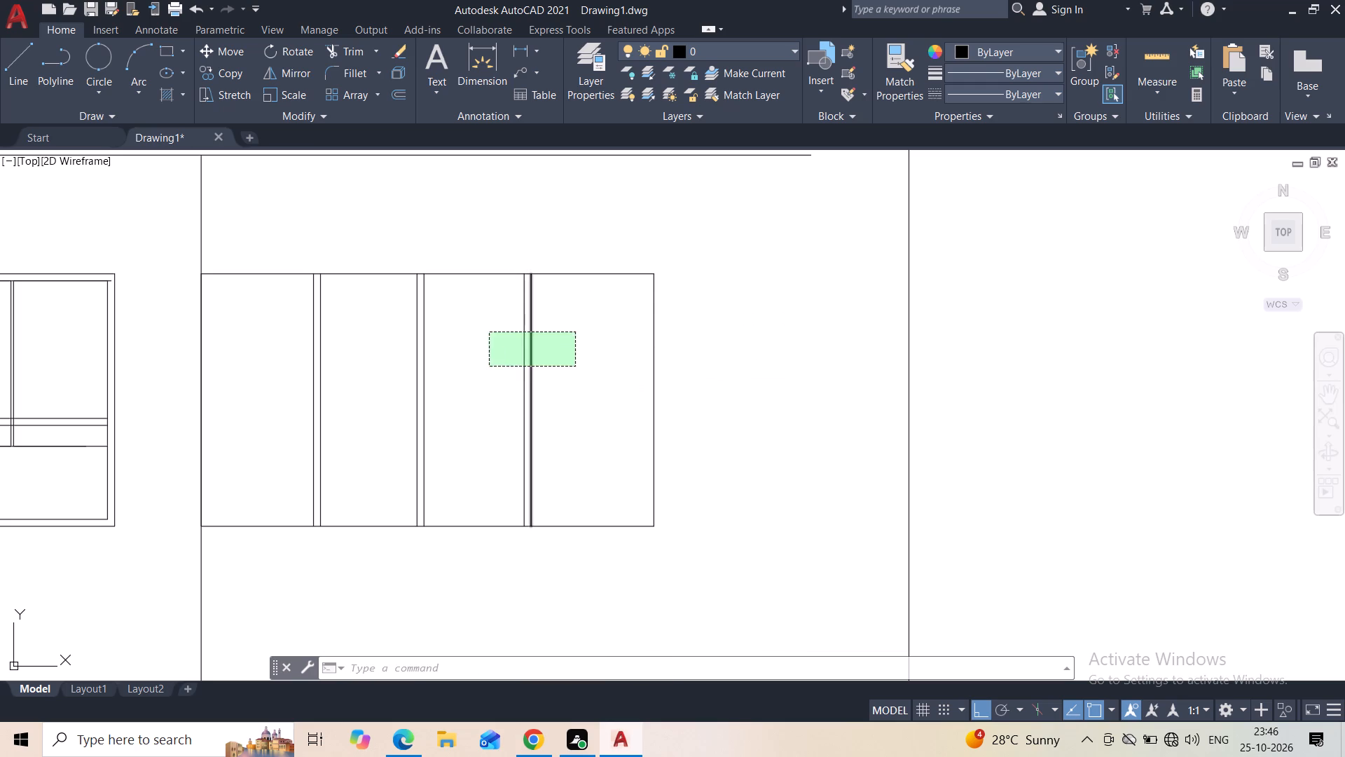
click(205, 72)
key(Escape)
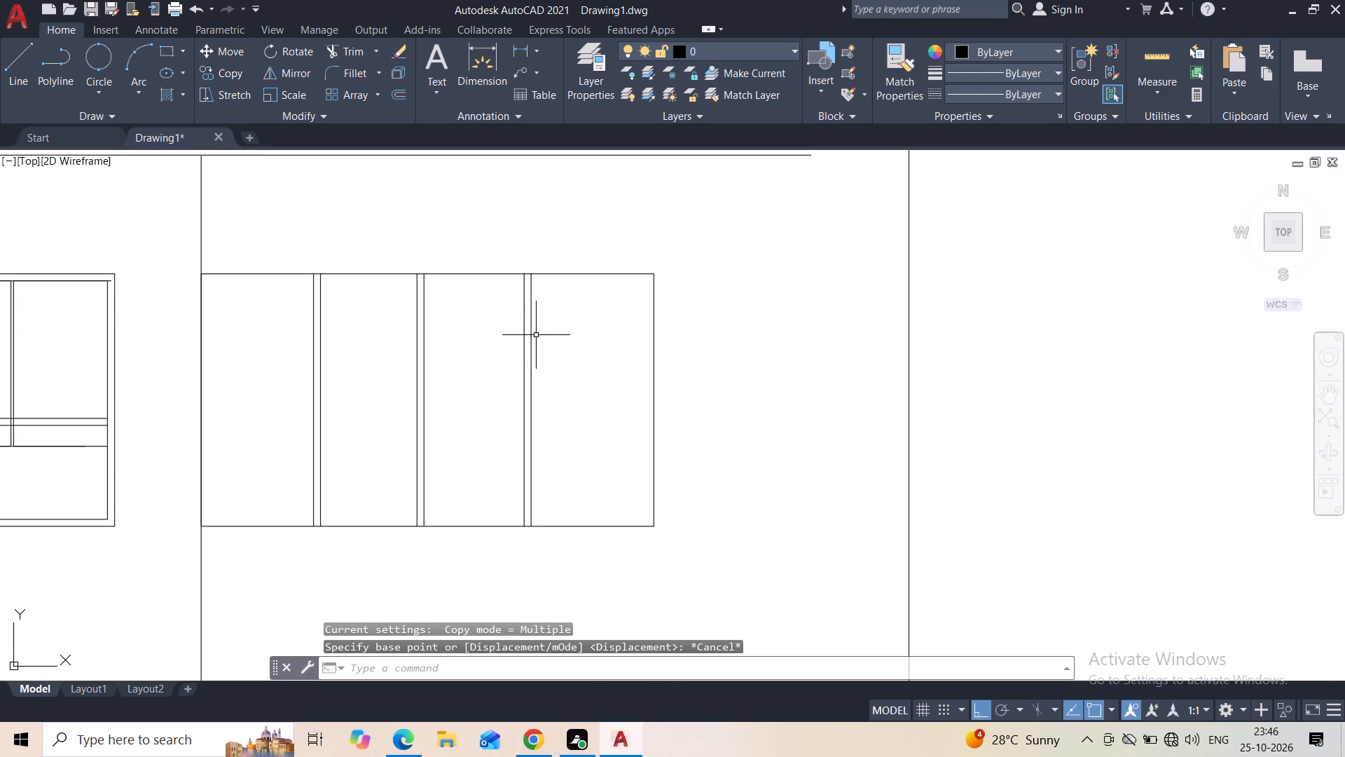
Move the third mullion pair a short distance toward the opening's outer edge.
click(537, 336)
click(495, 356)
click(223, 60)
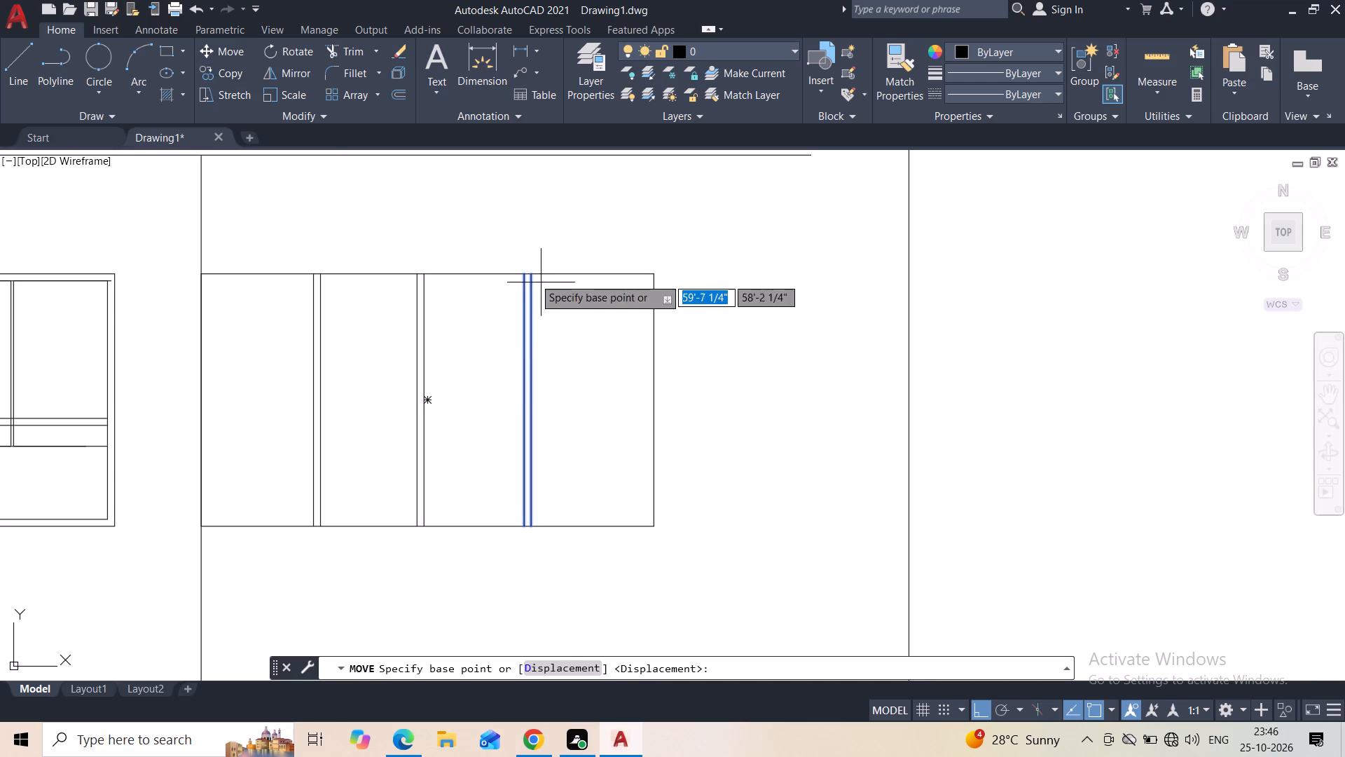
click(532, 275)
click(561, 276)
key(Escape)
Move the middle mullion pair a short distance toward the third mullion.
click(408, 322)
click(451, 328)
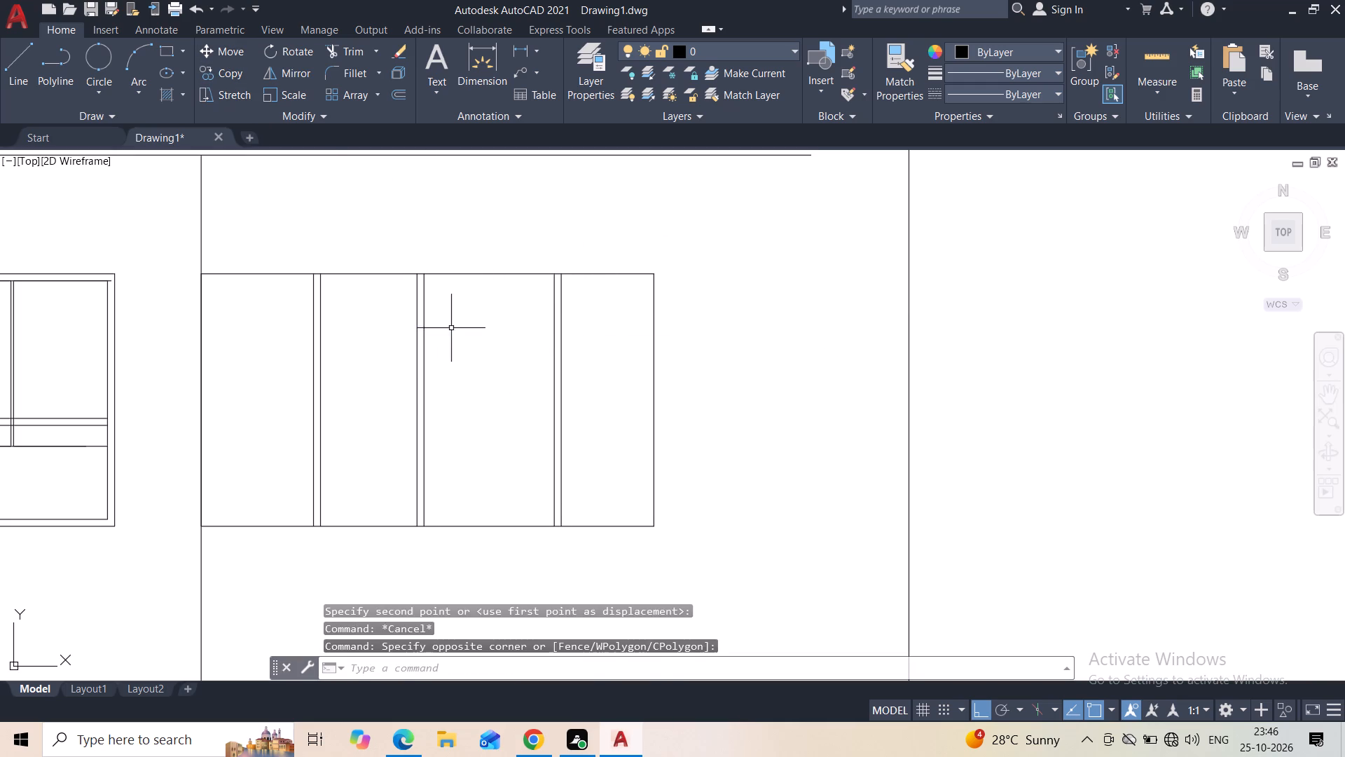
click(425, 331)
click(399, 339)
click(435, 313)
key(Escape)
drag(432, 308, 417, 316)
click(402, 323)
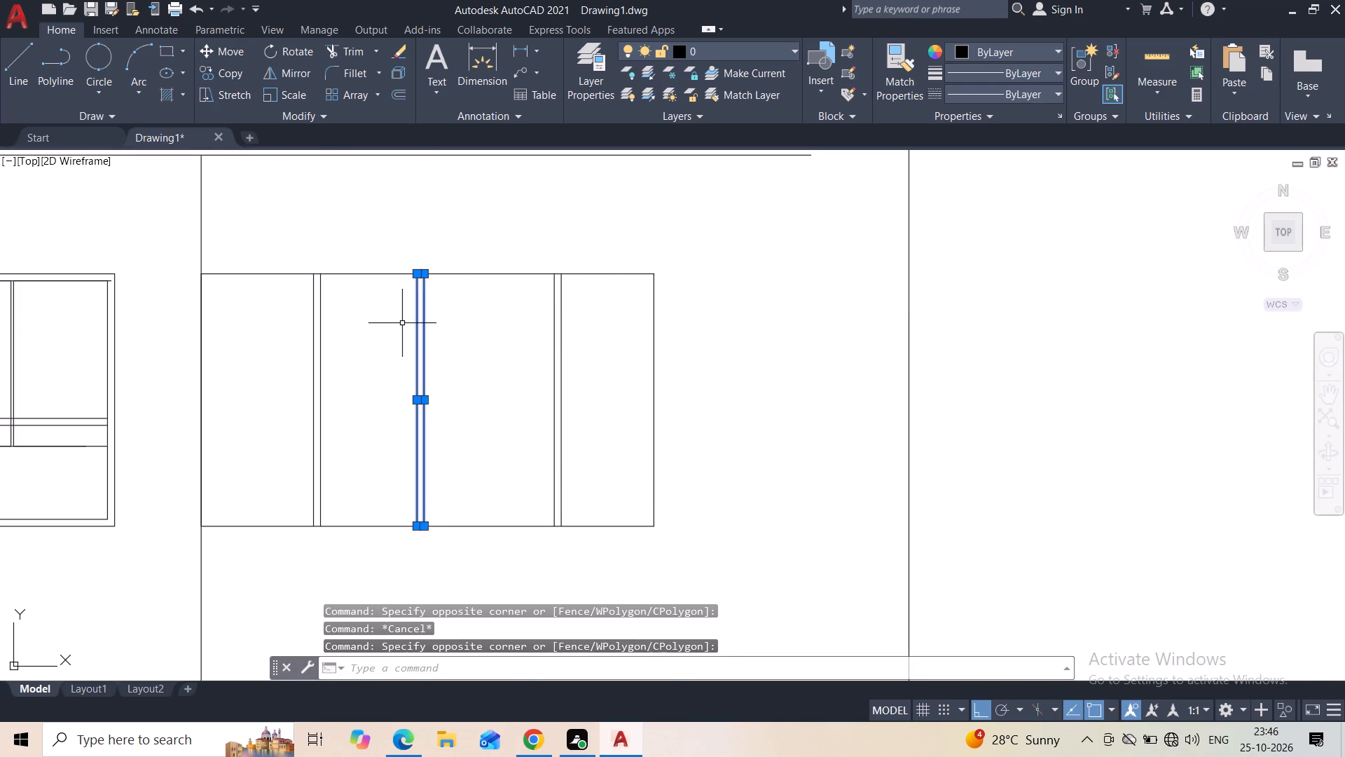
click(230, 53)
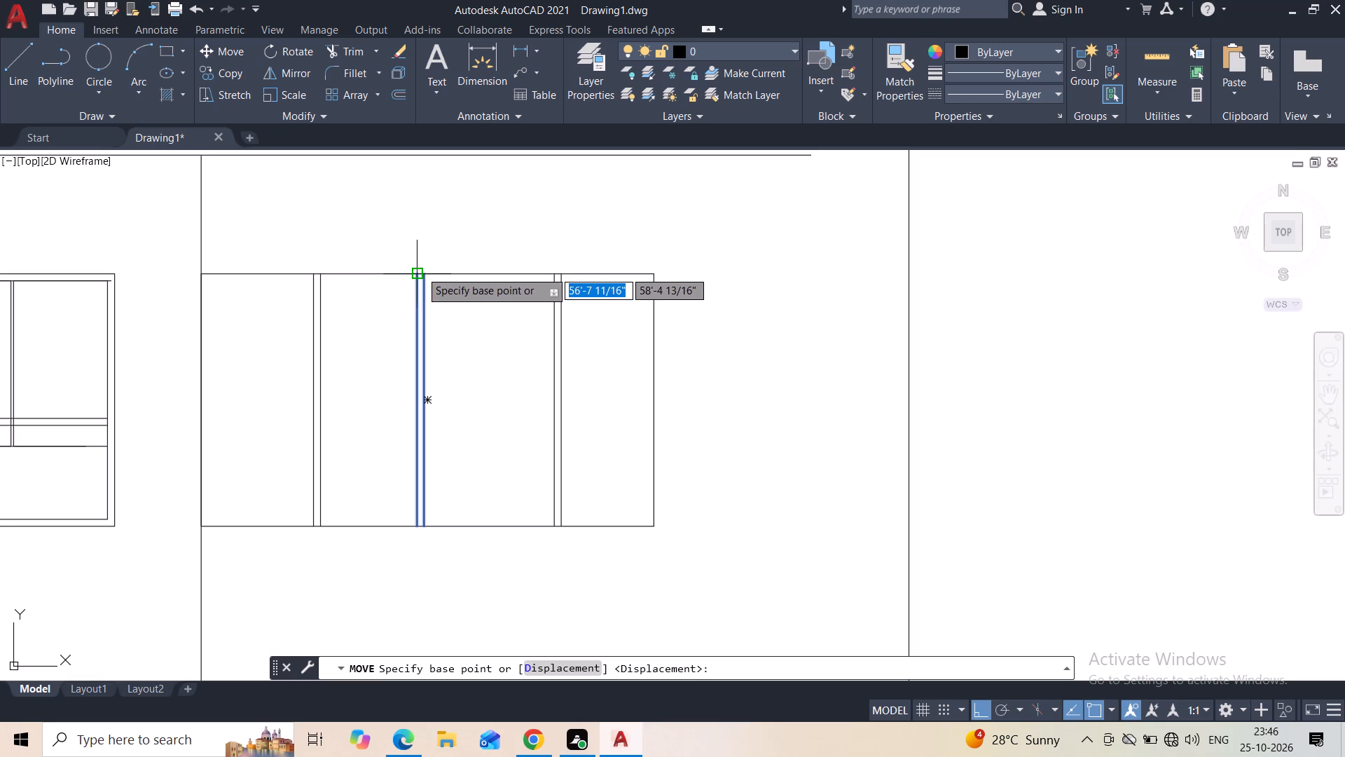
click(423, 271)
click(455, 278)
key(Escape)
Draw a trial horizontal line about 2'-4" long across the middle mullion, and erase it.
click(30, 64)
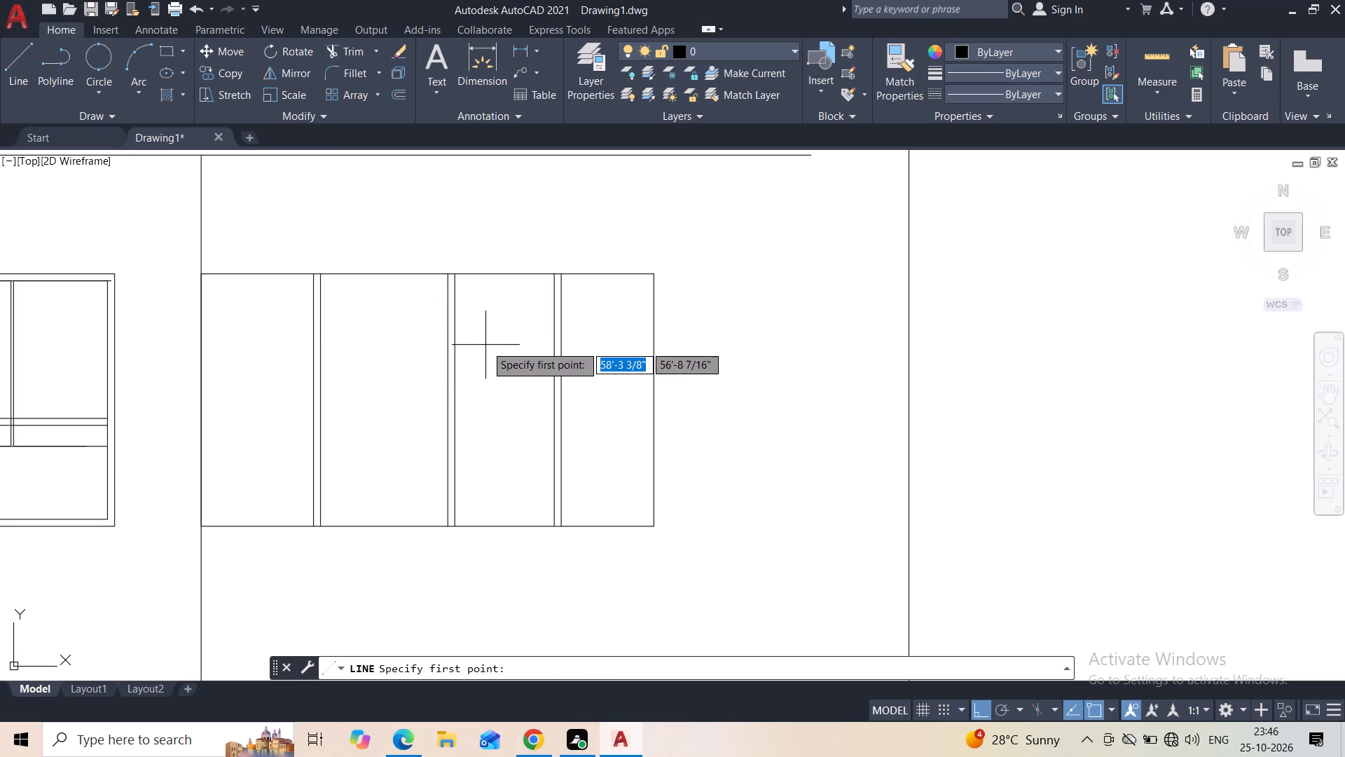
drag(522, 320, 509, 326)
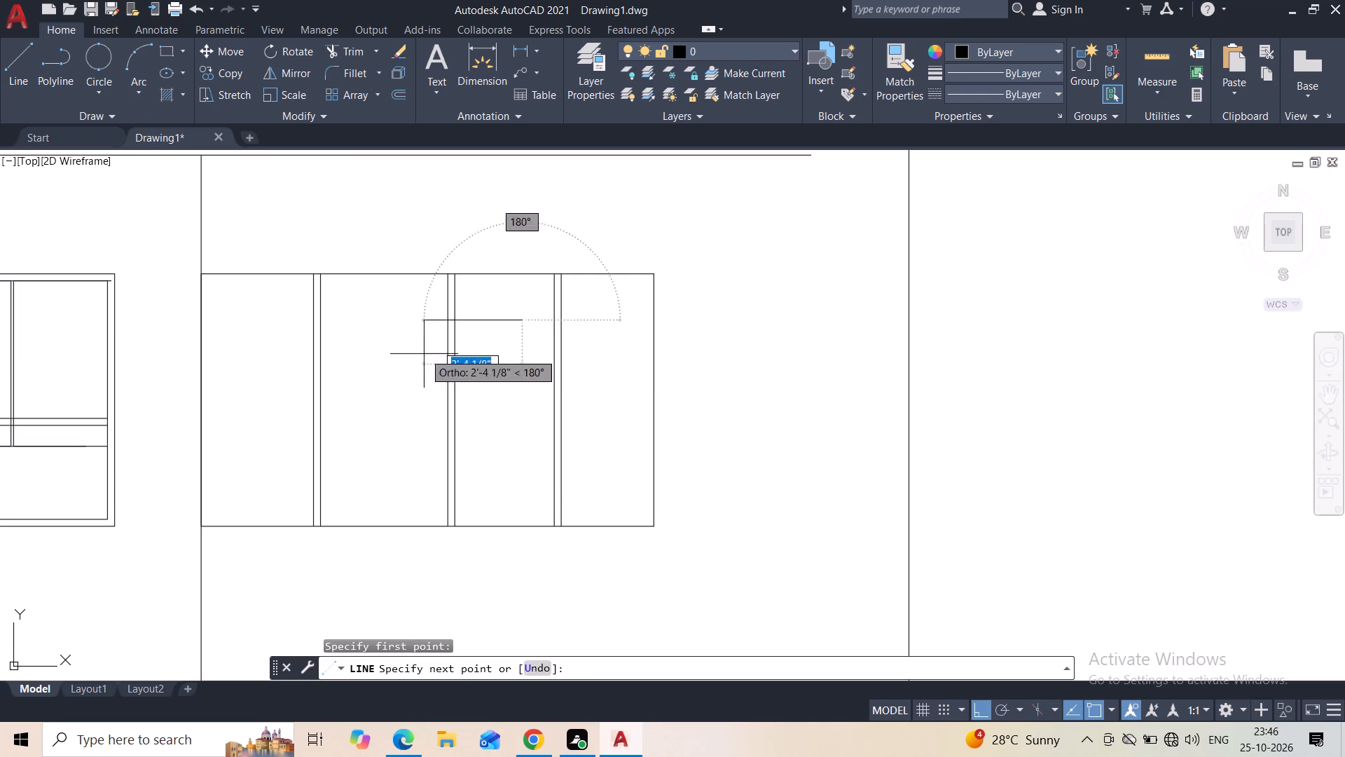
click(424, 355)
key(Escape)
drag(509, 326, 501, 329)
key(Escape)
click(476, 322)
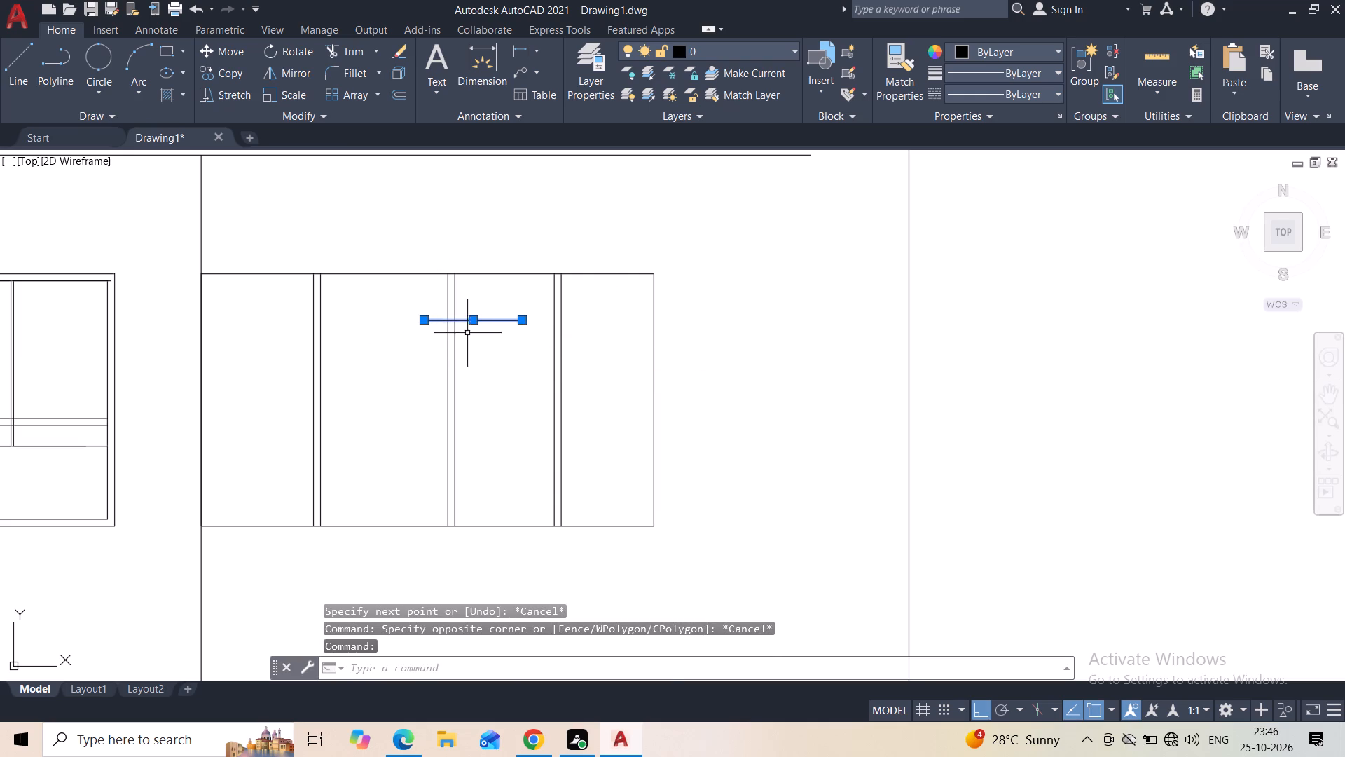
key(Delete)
Move the middle mullion pair back toward the first mullion, leaving a narrow panel between them.
click(460, 313)
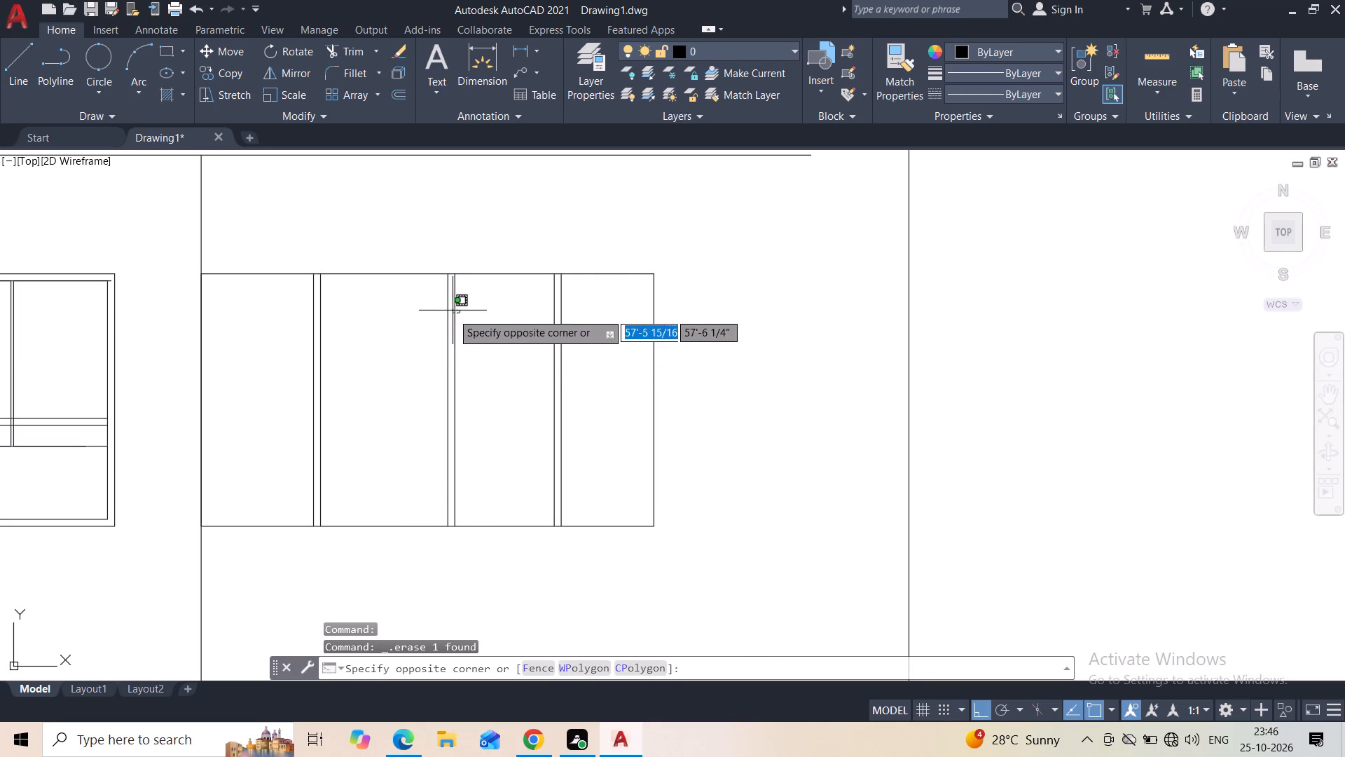
click(440, 333)
click(235, 46)
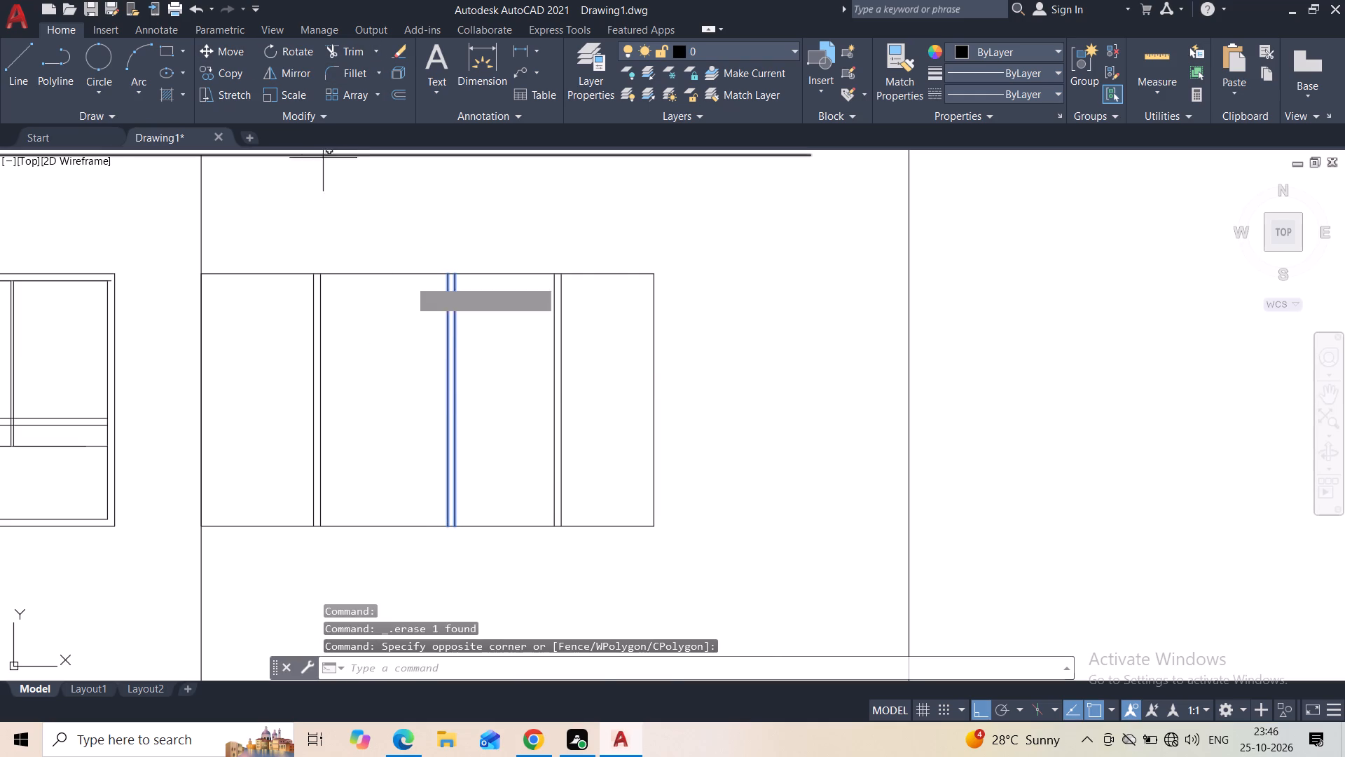
click(440, 273)
click(407, 283)
key(Escape)
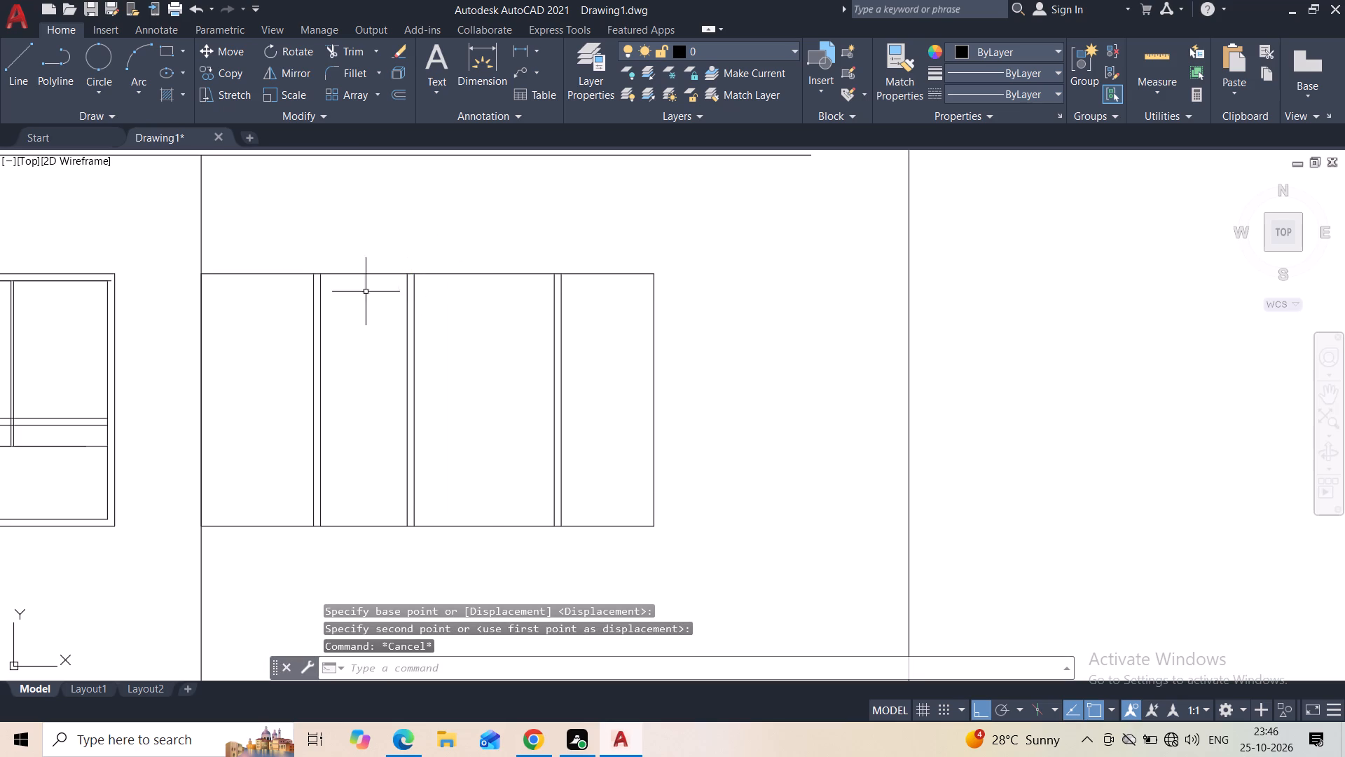
Draw a horizontal transom line from the middle mullion's outer face, stopping short of the third mullion.
click(21, 78)
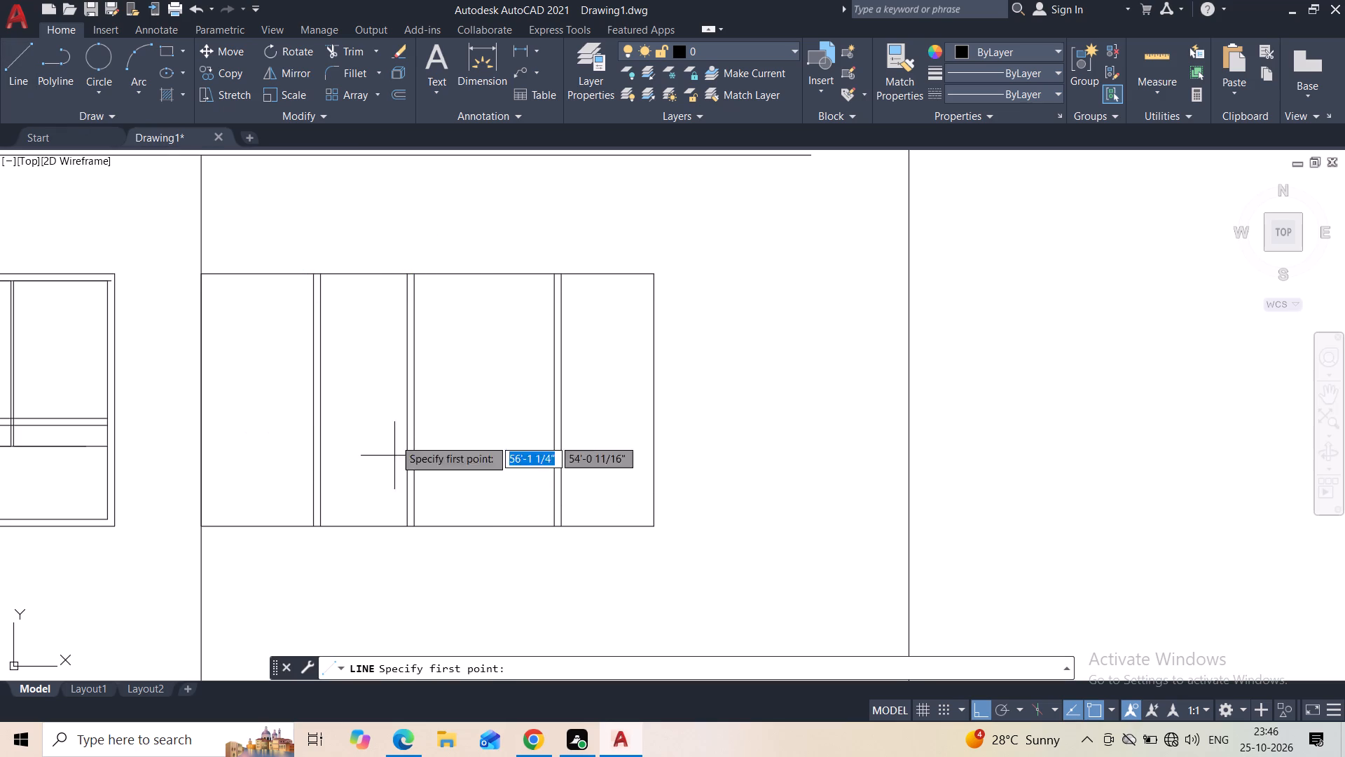
click(418, 368)
click(521, 367)
key(Escape)
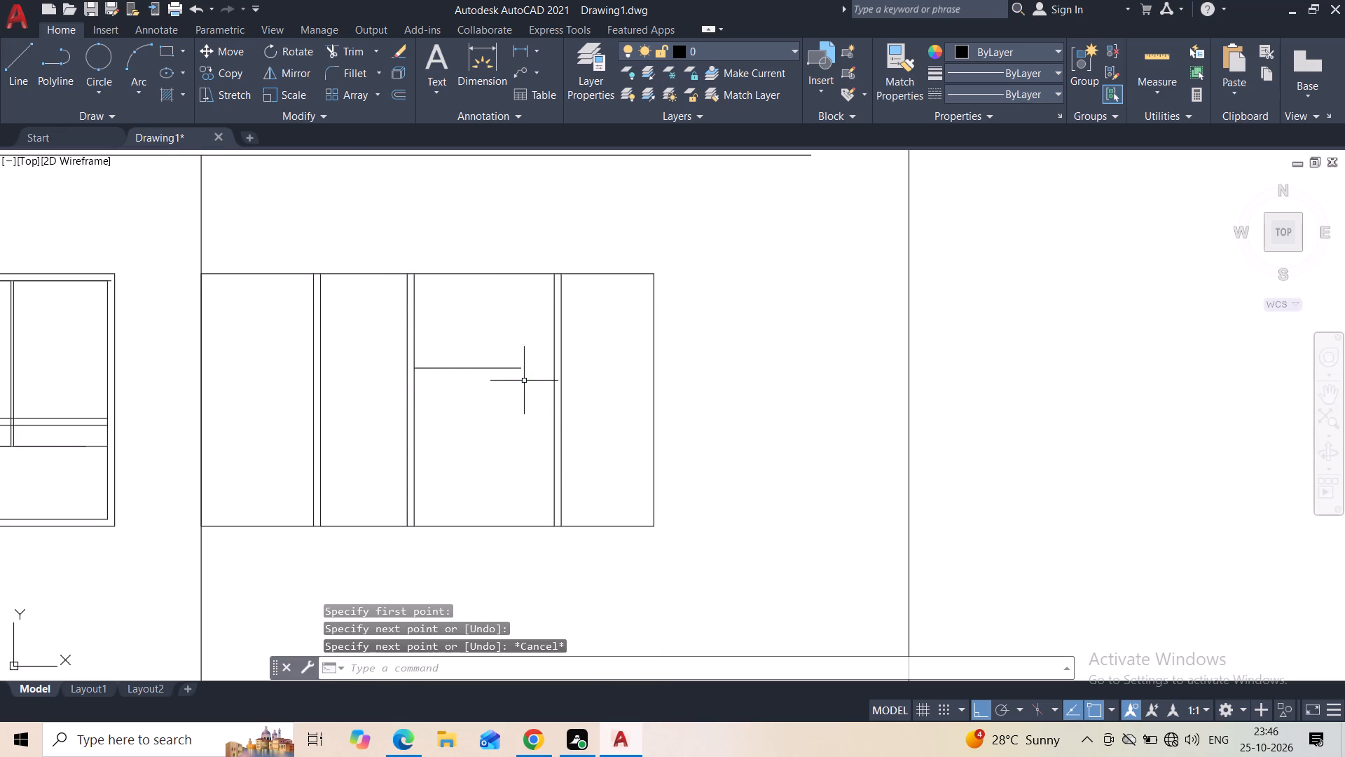
Move the third mullion pair inward to sit close to the free end of the transom line.
click(565, 352)
click(510, 348)
click(233, 50)
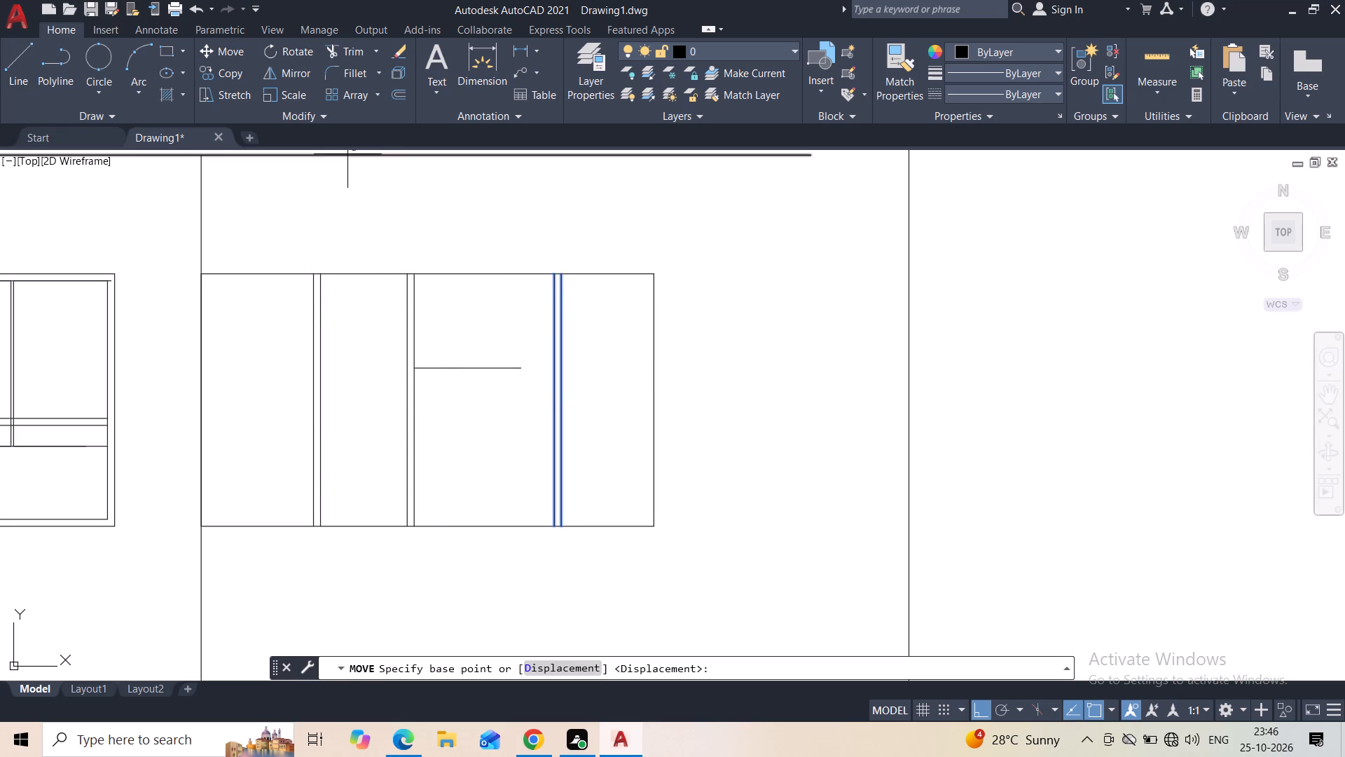
click(556, 275)
click(523, 292)
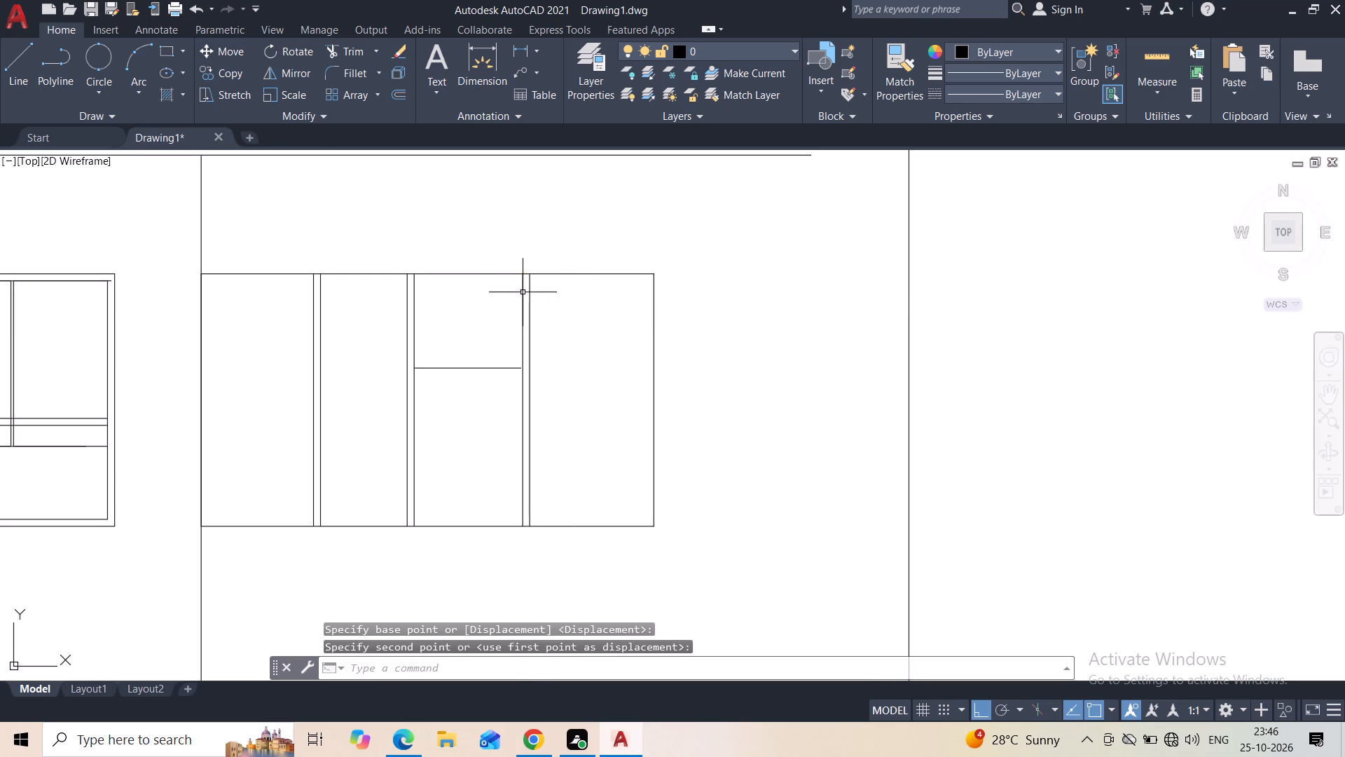
key(Escape)
Extend the transom line to meet the inner face of the third mullion.
scroll(521, 364, up, 5)
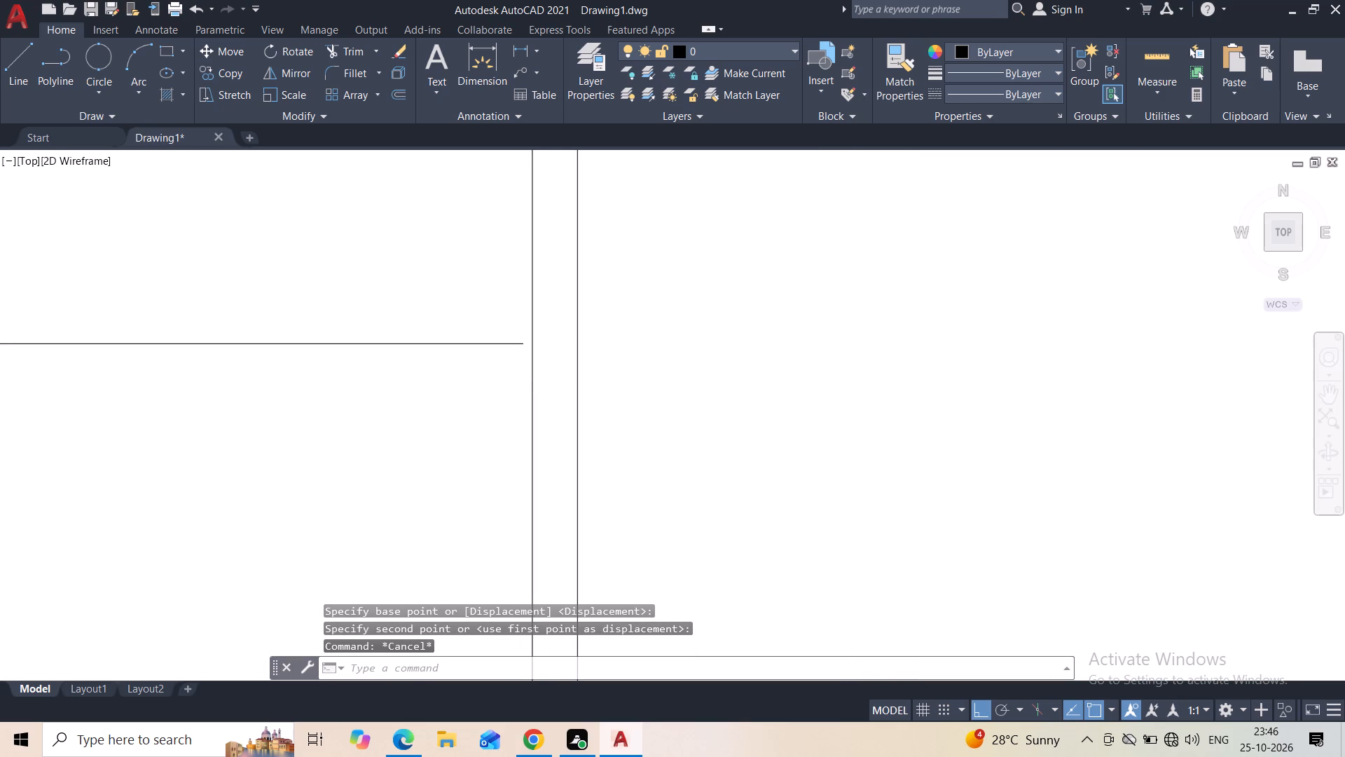
text(ex)
click(552, 371)
click(524, 321)
key(Escape)
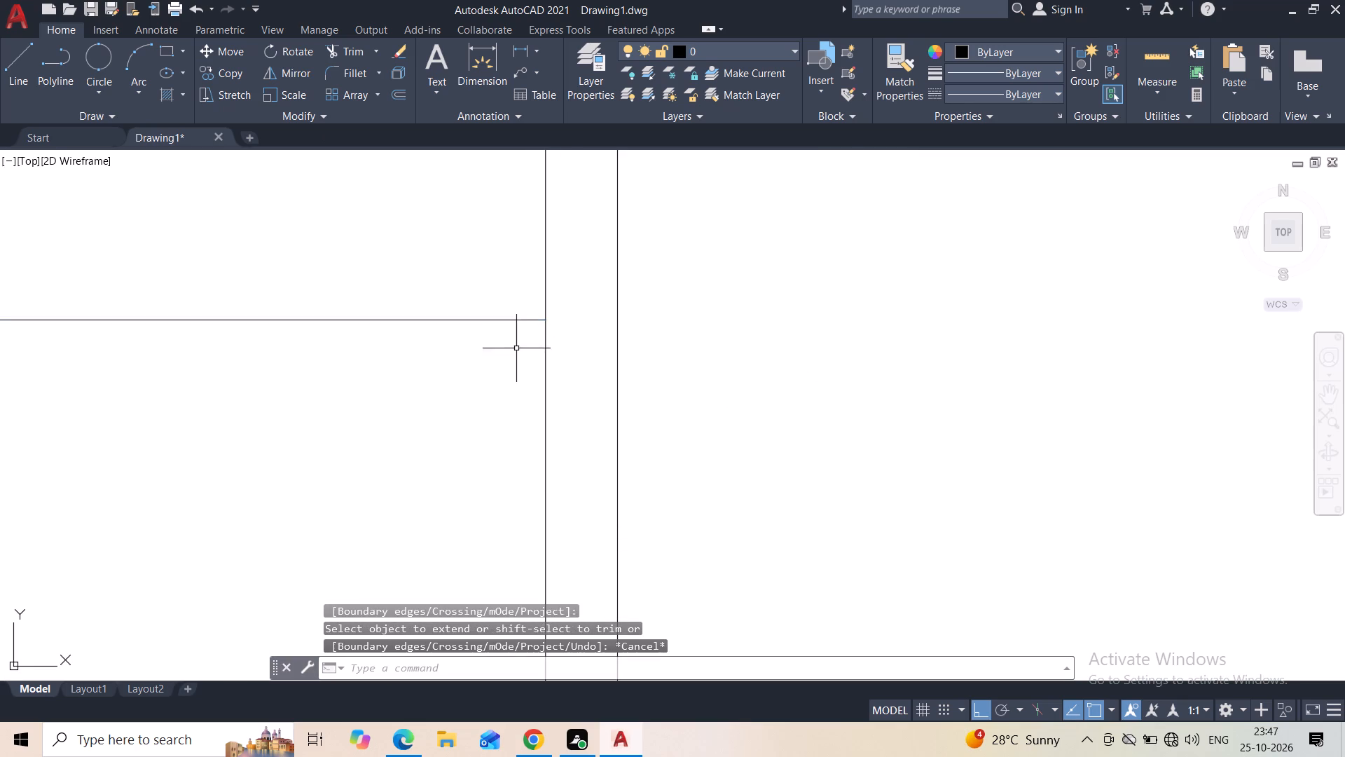
Offset the transom line 2" upward to form a double-line transom between the middle and third mullions.
scroll(508, 371, down, 4)
click(476, 362)
click(457, 401)
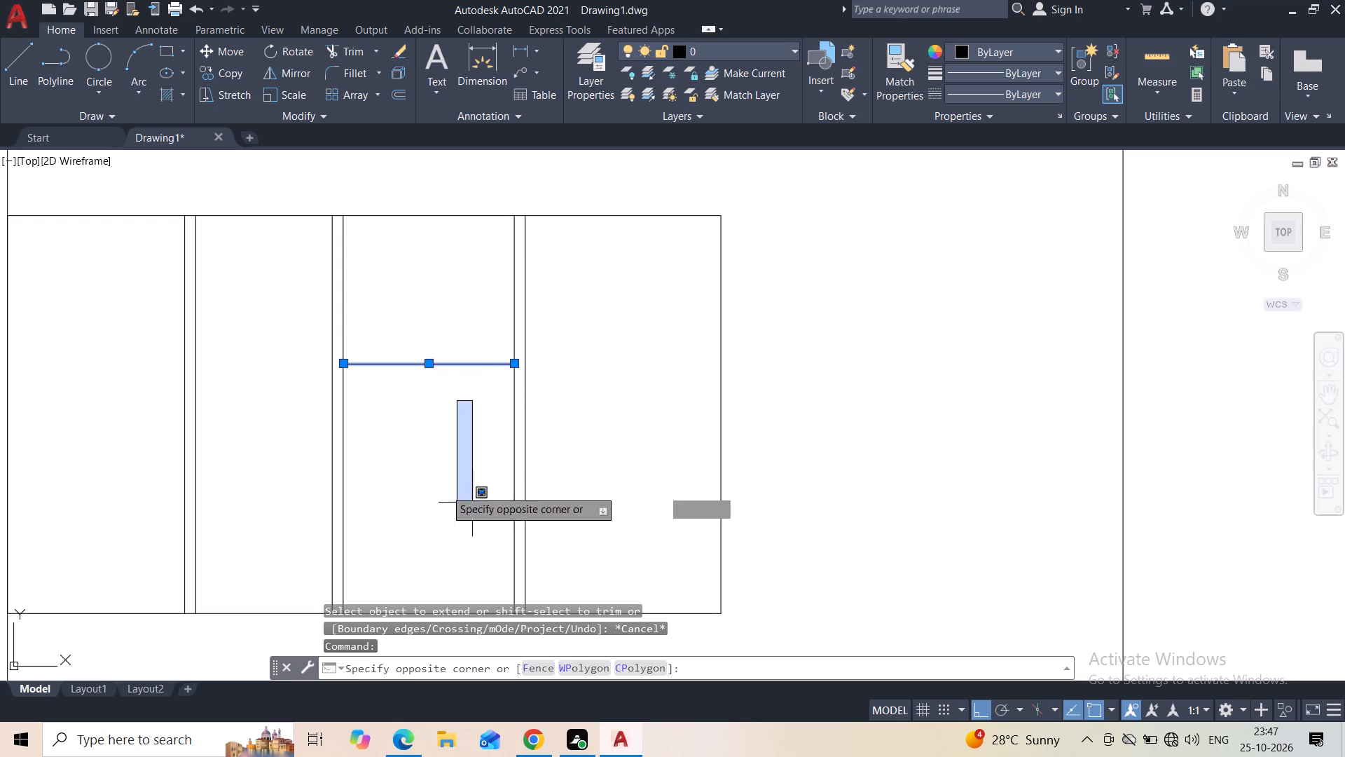
click(396, 90)
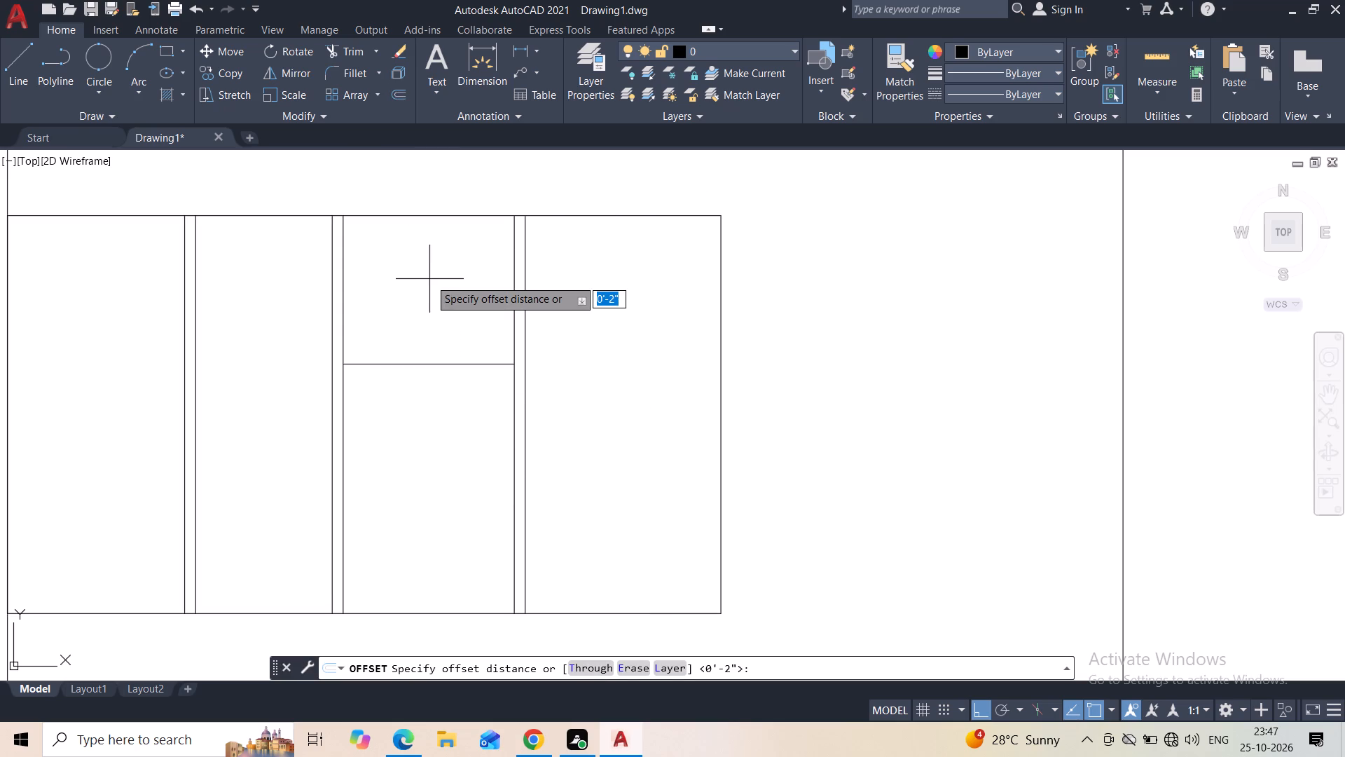
text(2")
key(Return)
click(429, 279)
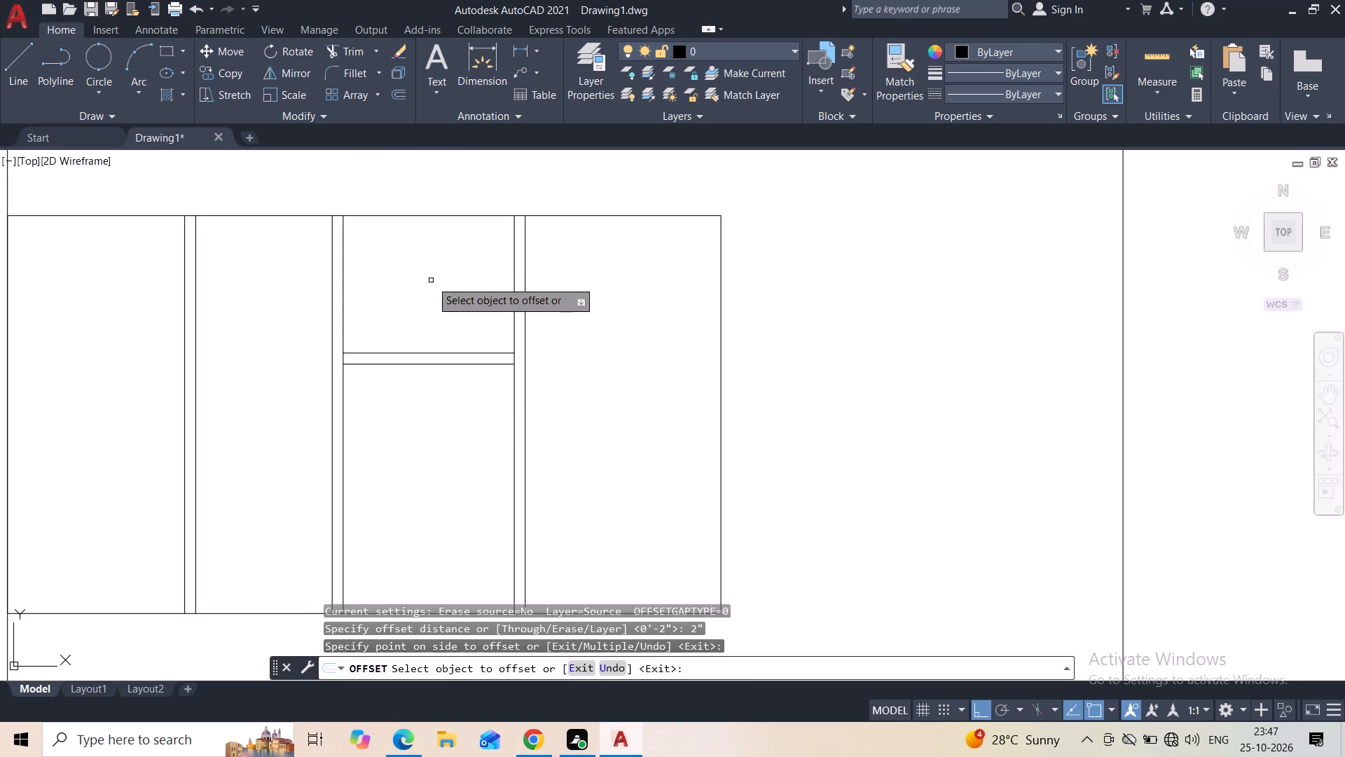
key(Escape)
Offset the side upper-storey window's outline rectangle 2" outward to form its frame.
scroll(432, 288, down, 5)
middle_drag(440, 247, 469, 313)
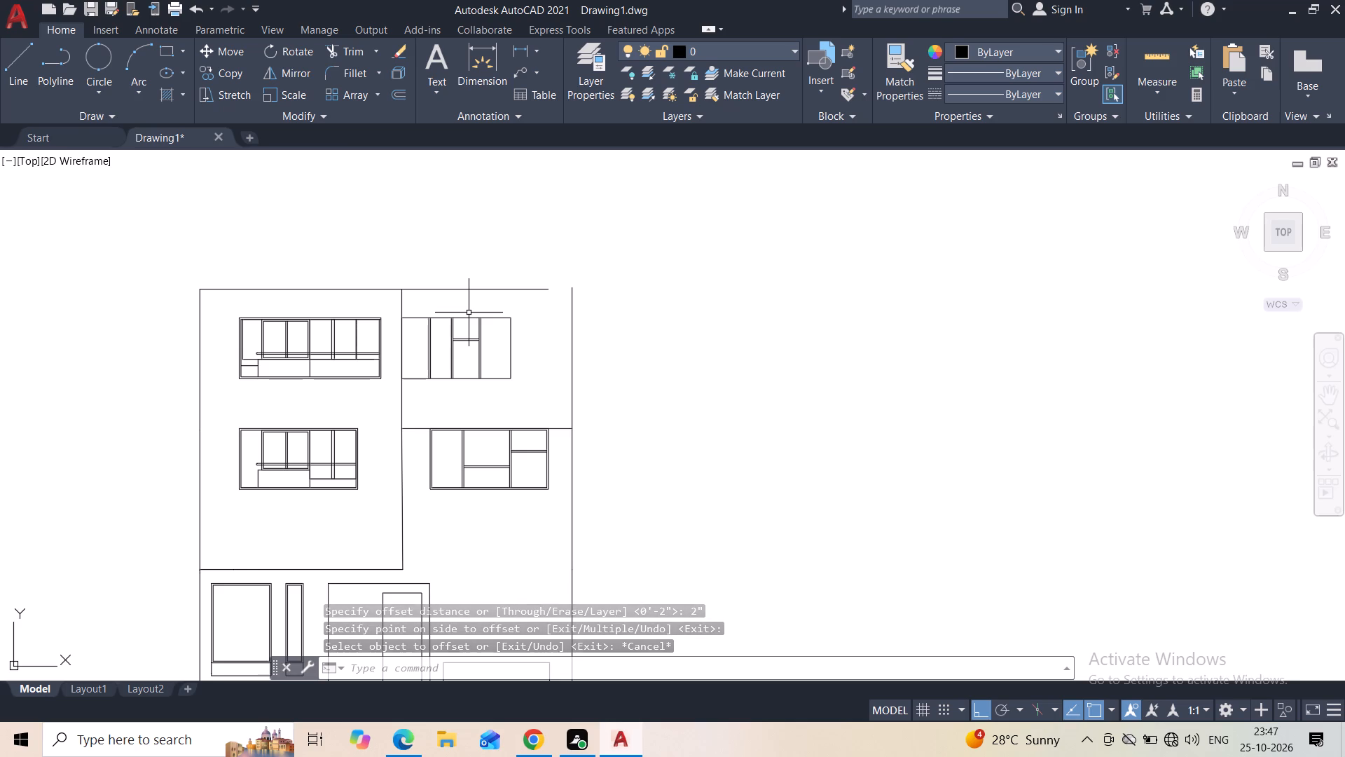
scroll(465, 322, up, 2)
click(463, 310)
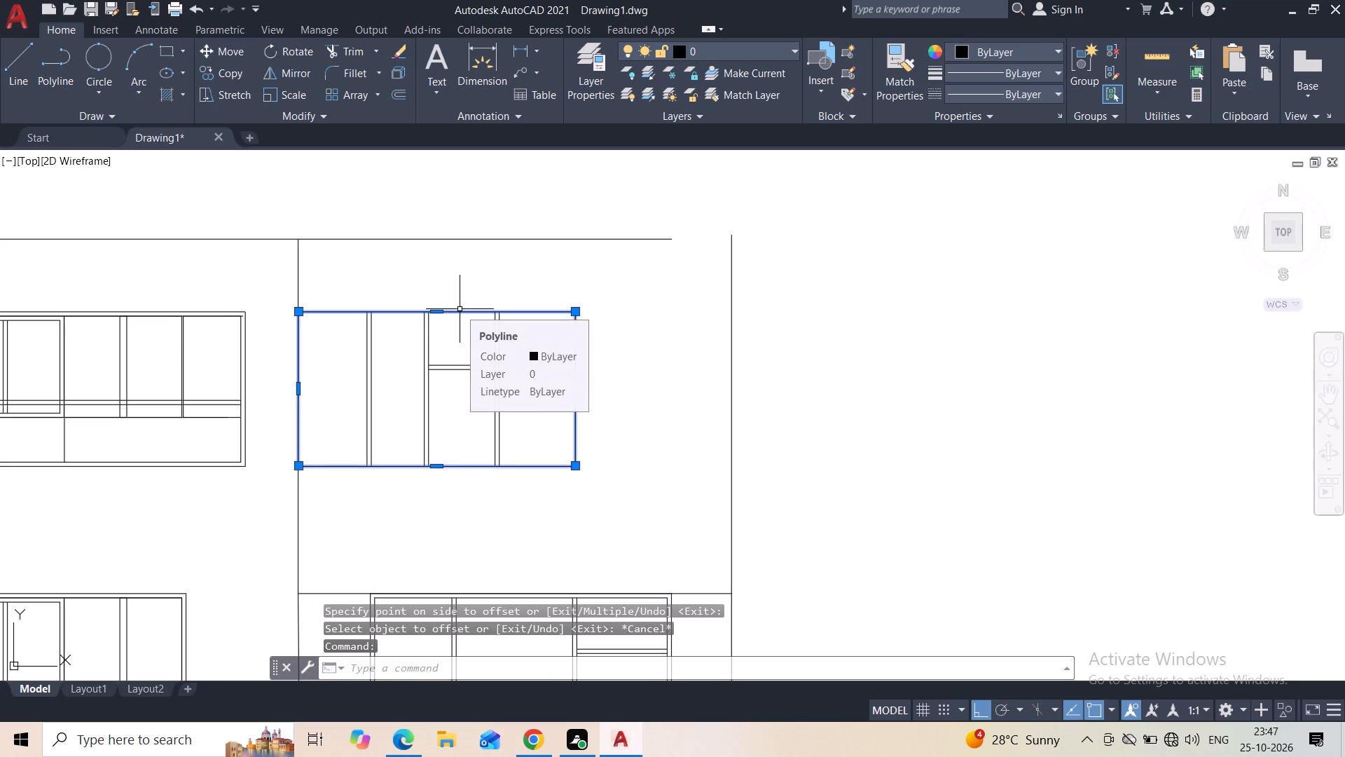
click(392, 99)
text(2")
key(Return)
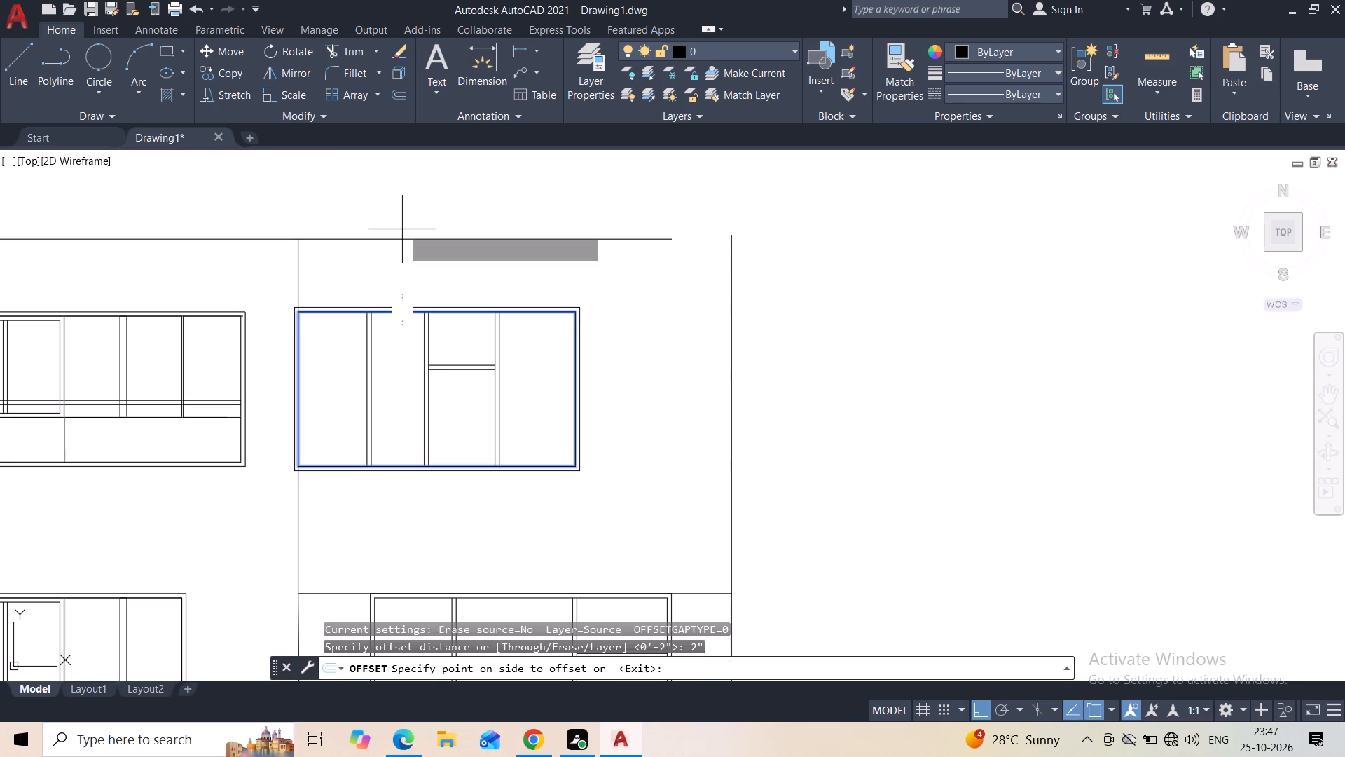
click(402, 229)
key(Escape)
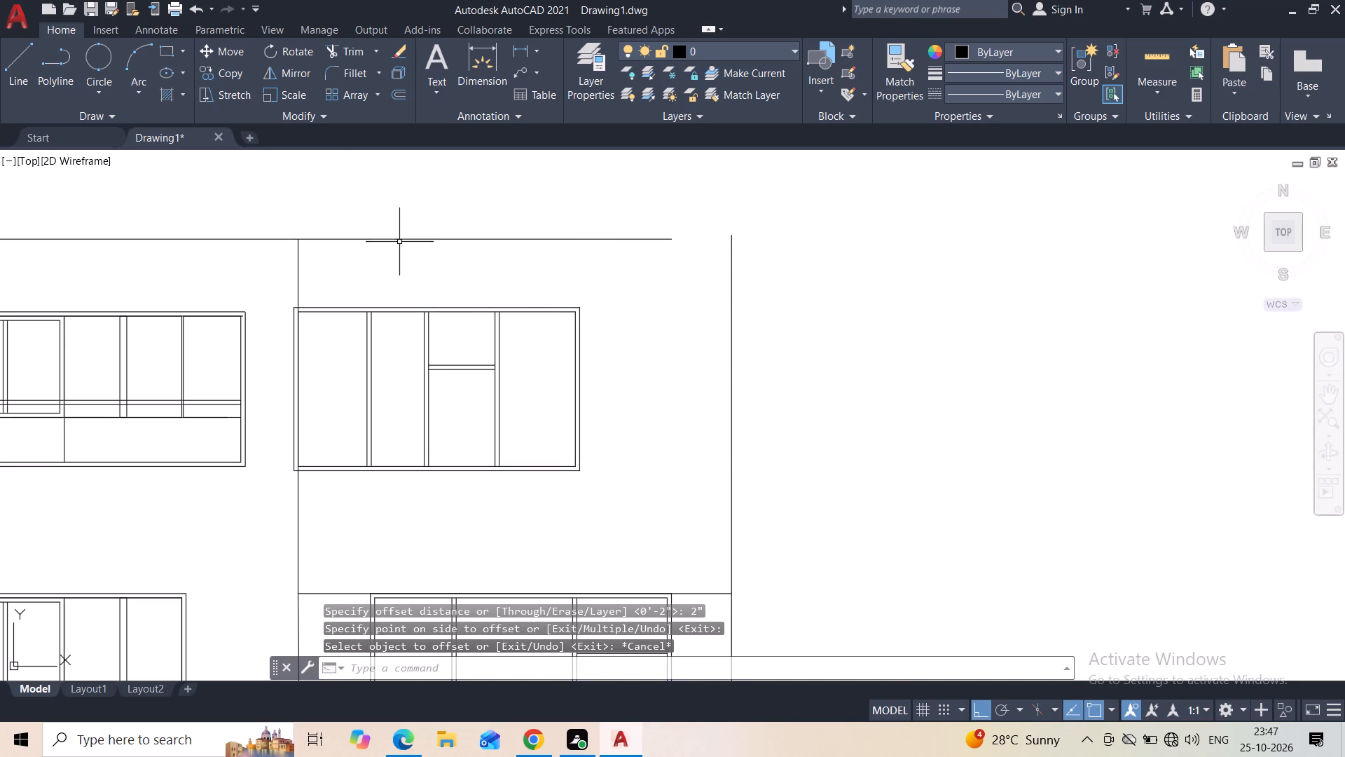
Trim the side upper-storey window's frame where it projects past the tower wall line.
click(349, 53)
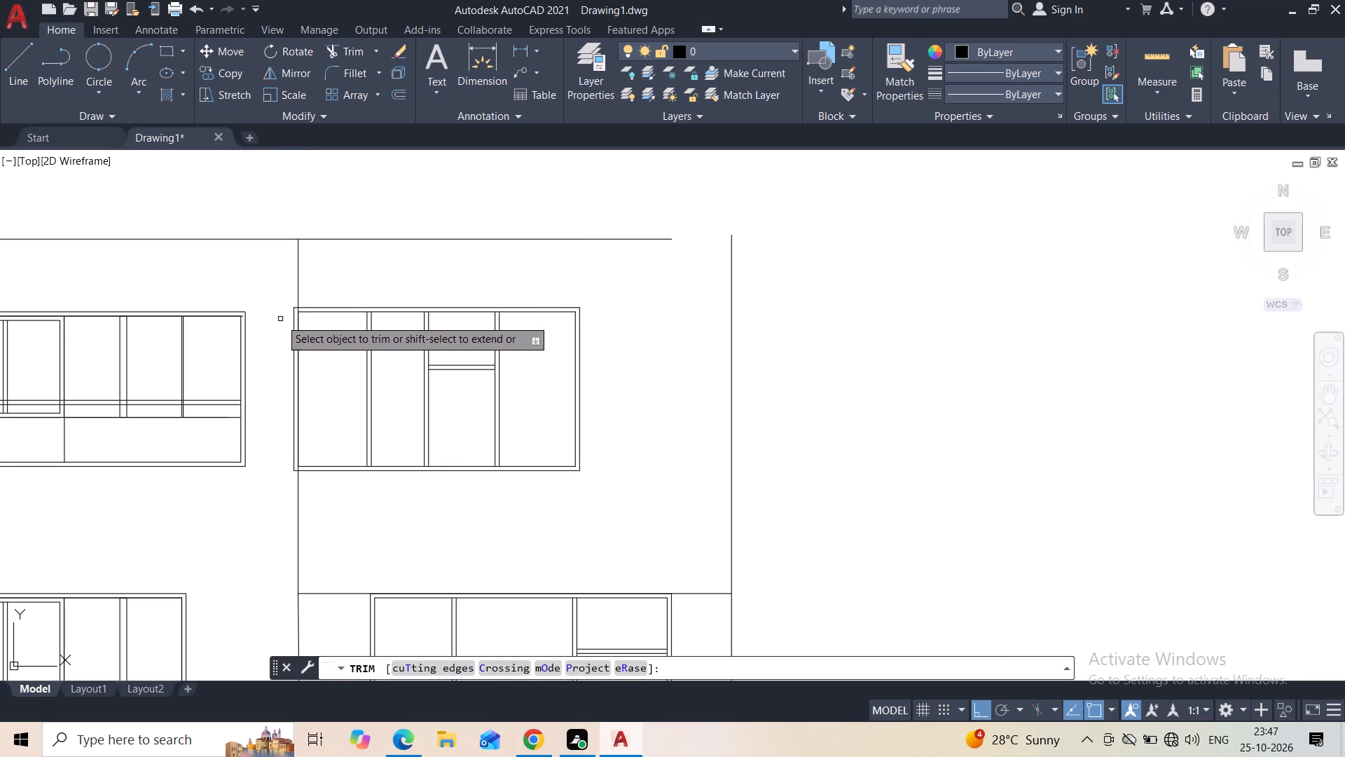
scroll(280, 320, up, 2)
click(315, 290)
drag(310, 300, 310, 315)
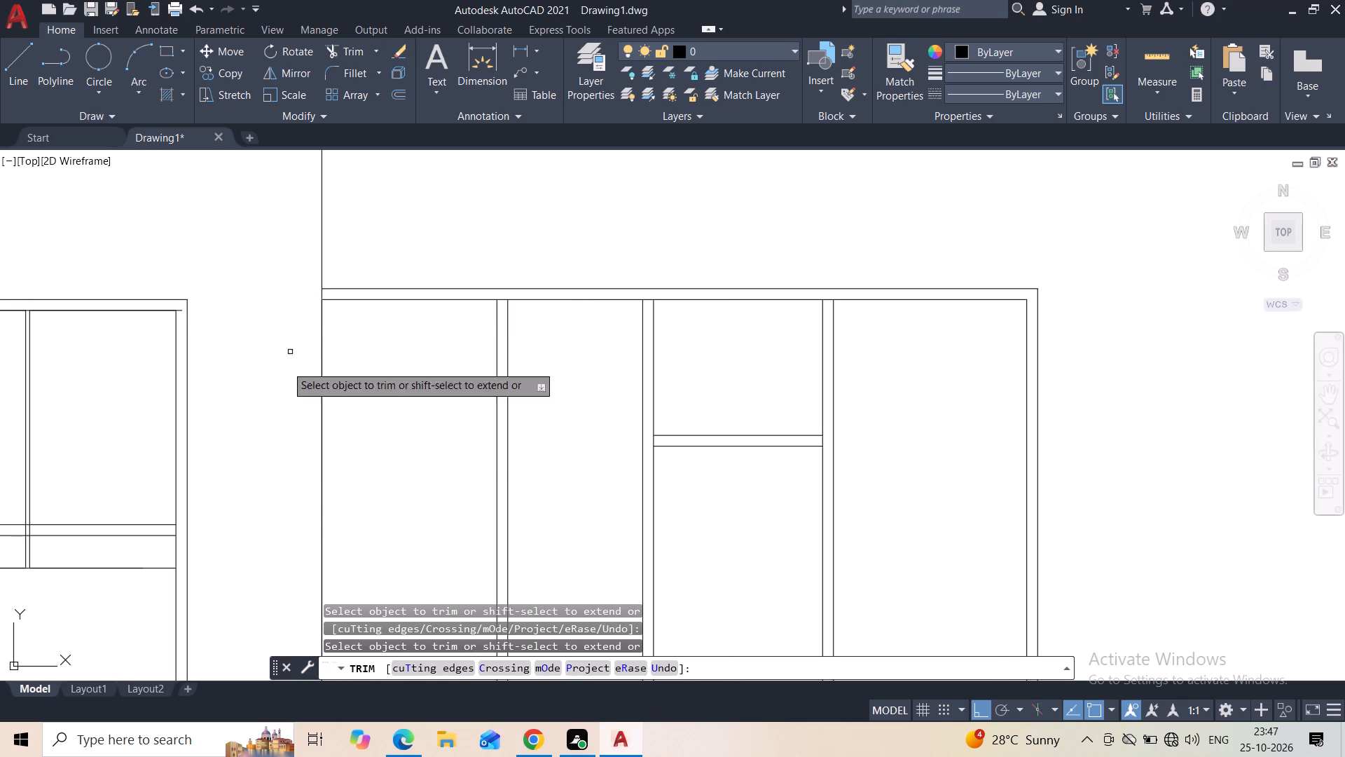
middle_drag(270, 439, 256, 252)
scroll(255, 264, down, 2)
scroll(277, 416, up, 3)
drag(291, 441, 296, 492)
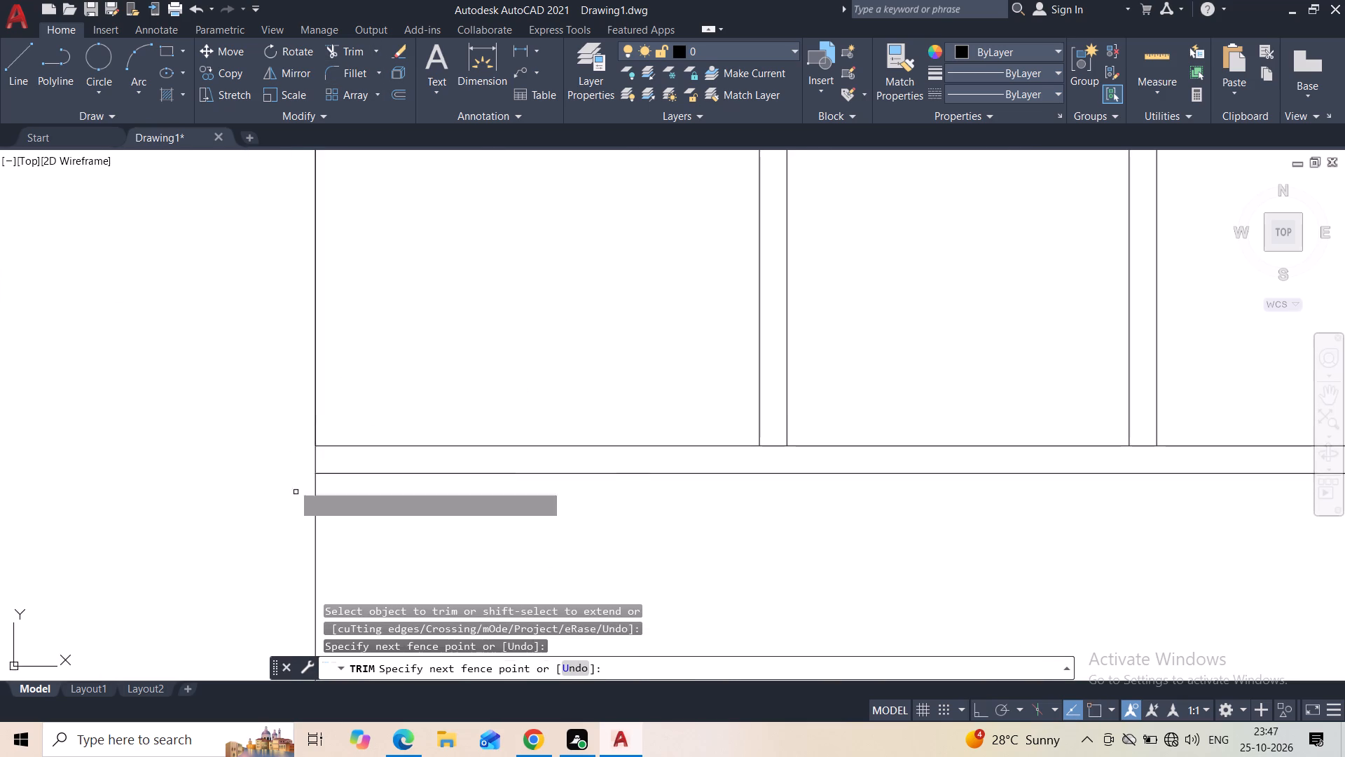
scroll(263, 430, down, 3)
key(Escape)
scroll(315, 363, down, 2)
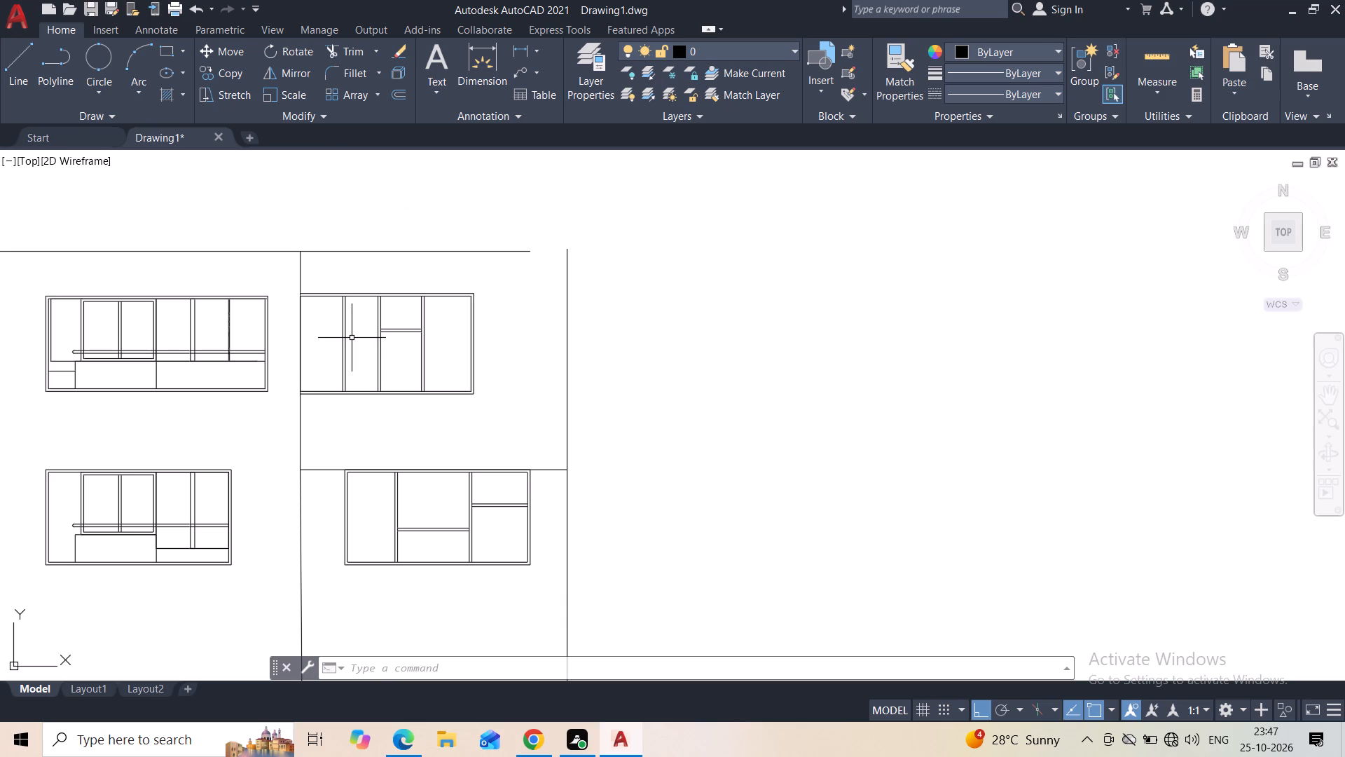
scroll(358, 334, down, 1)
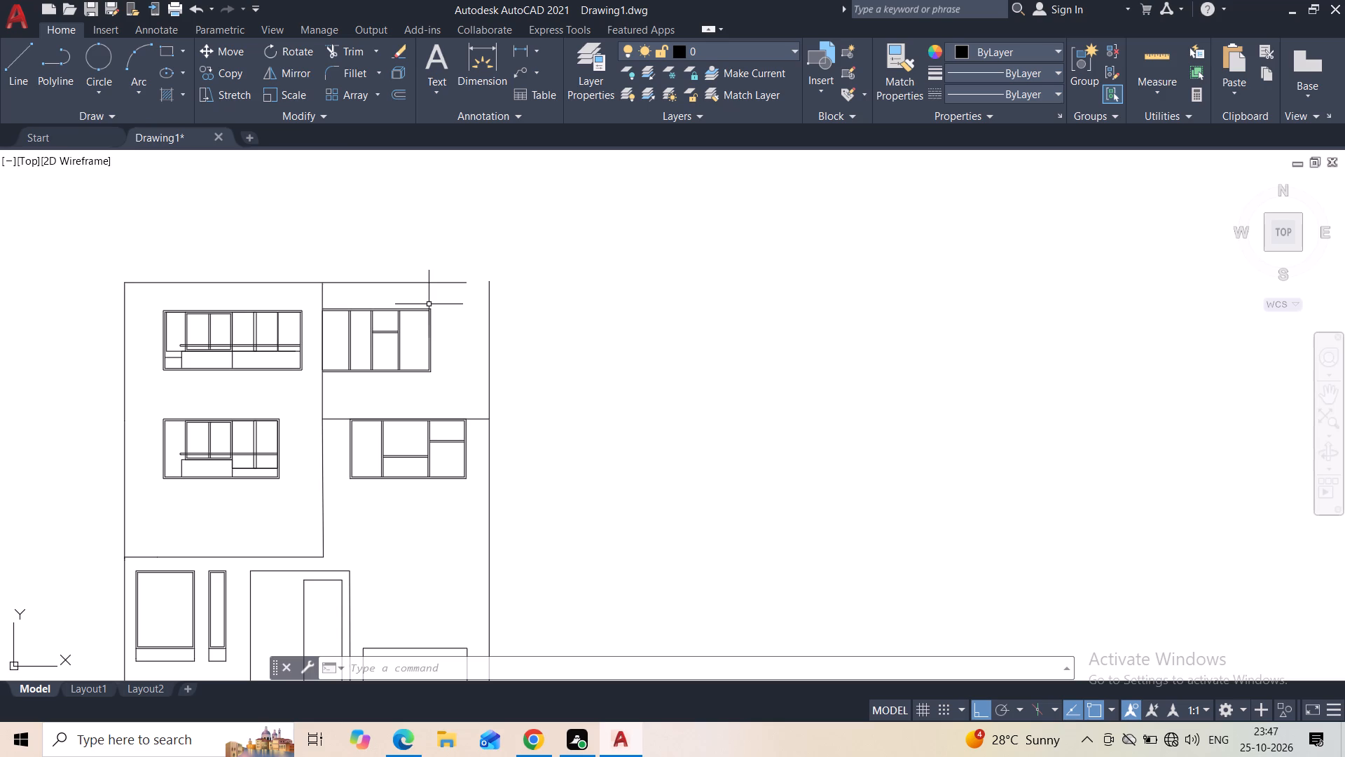
Draw a rectangle about 14'-7" wide and 7'-8" high above the side wing, starting at the tower's roof corner.
middle_drag(429, 304, 446, 395)
scroll(390, 358, up, 1)
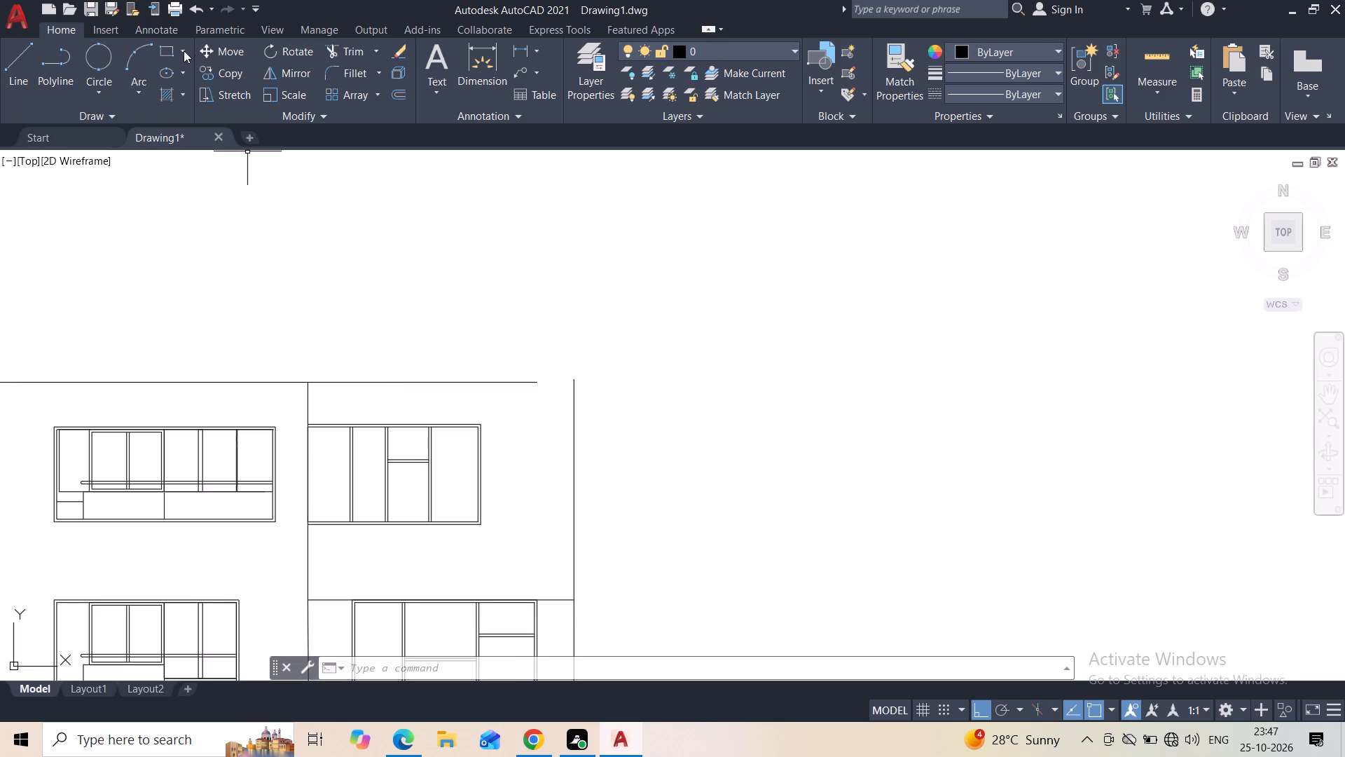
click(163, 48)
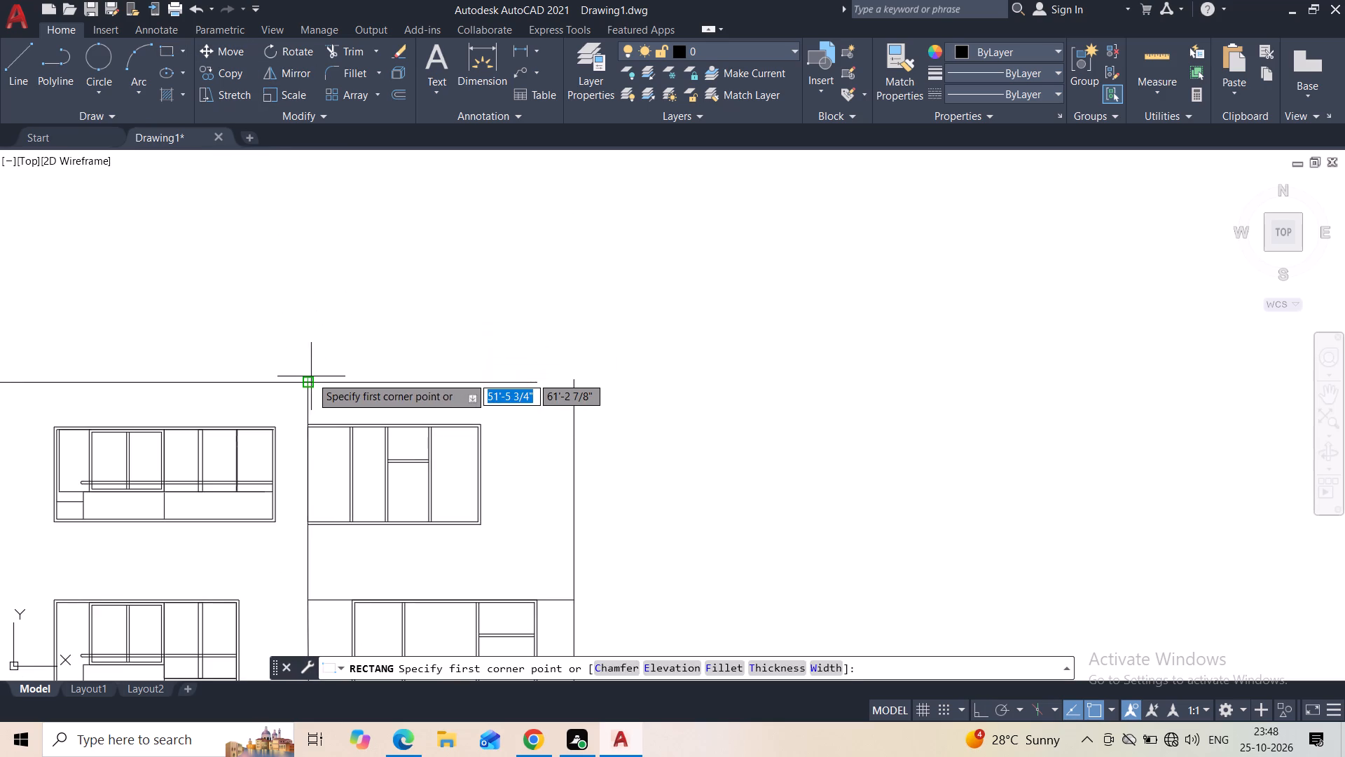
click(309, 380)
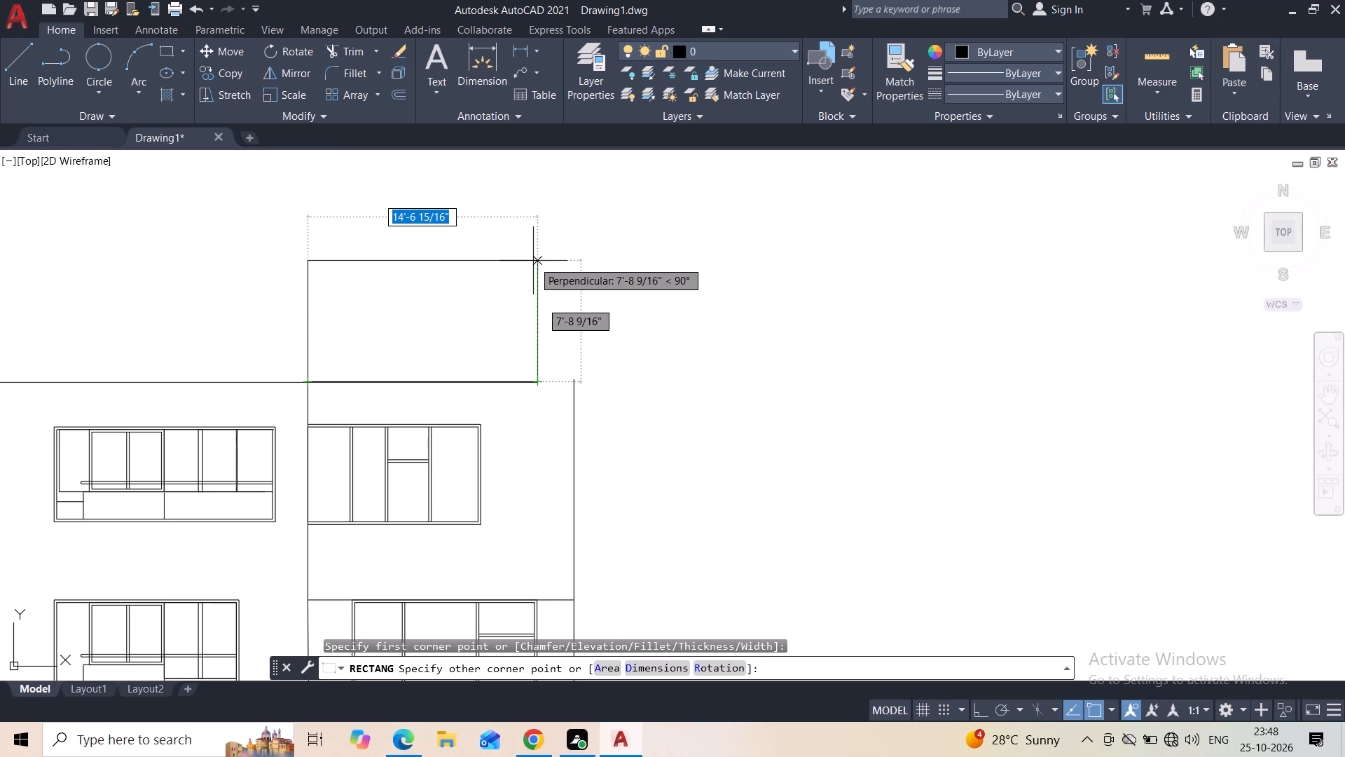
click(533, 261)
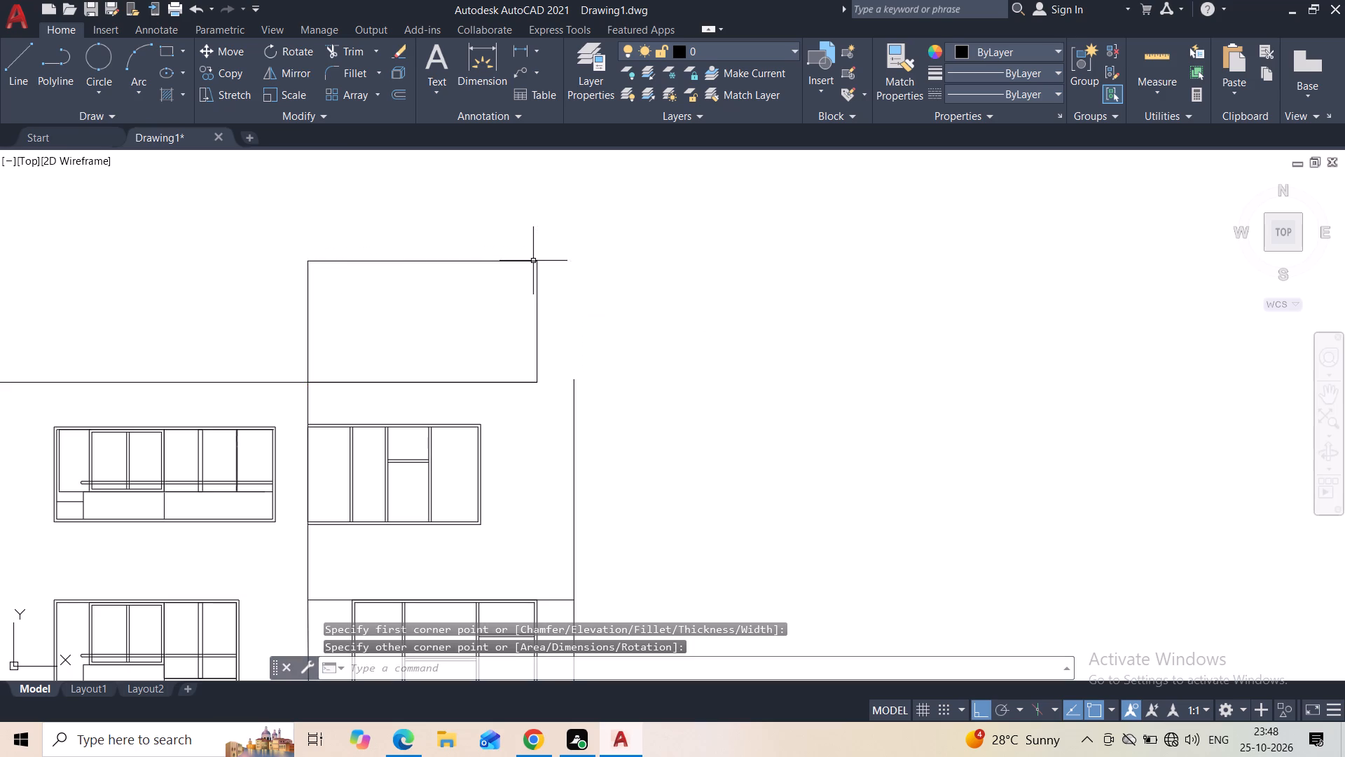
Draw a vertical line 14' upward from the tower's outer roof corner.
middle_drag(417, 288, 523, 315)
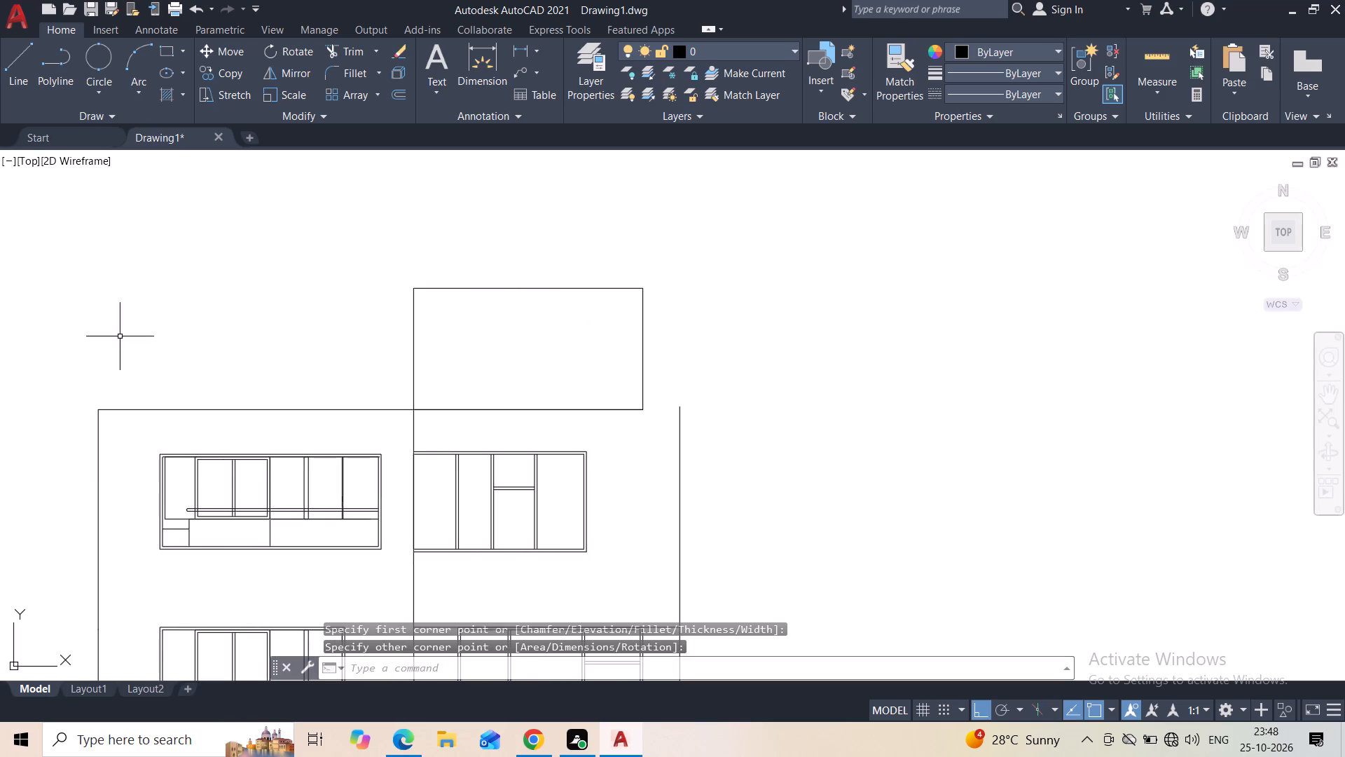
click(9, 57)
click(97, 411)
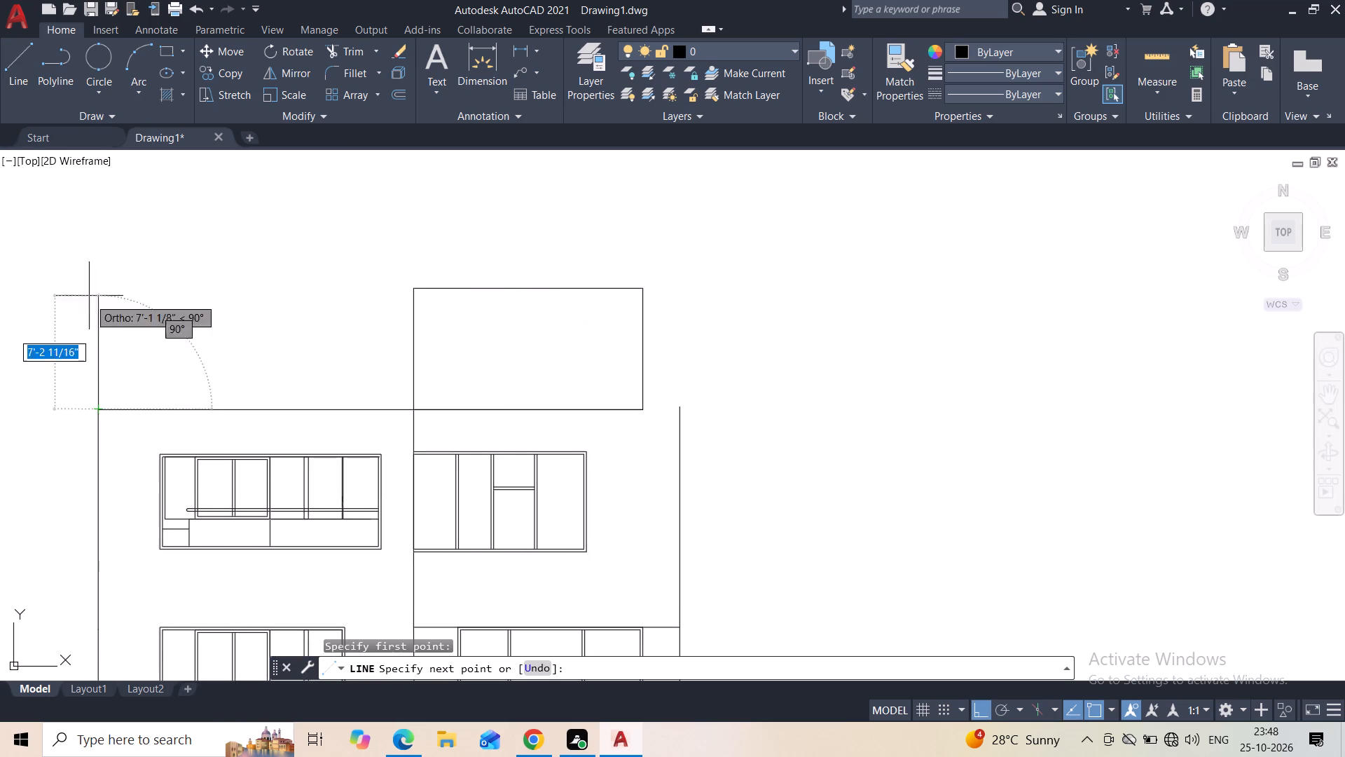
text(14')
key(Return)
key(Escape)
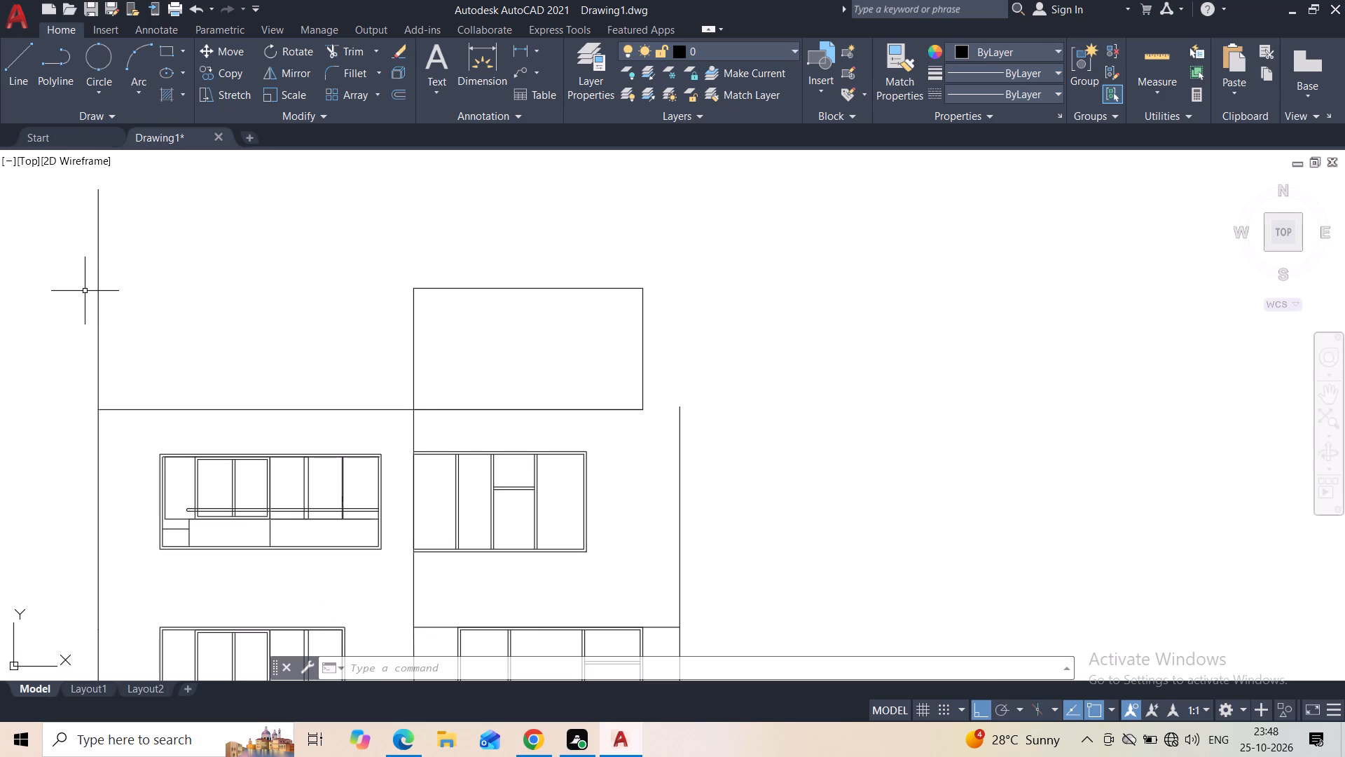
Draw a box about 6'-3" high against the upper part of the vertical line, its bottom level with the rectangle's top.
click(29, 88)
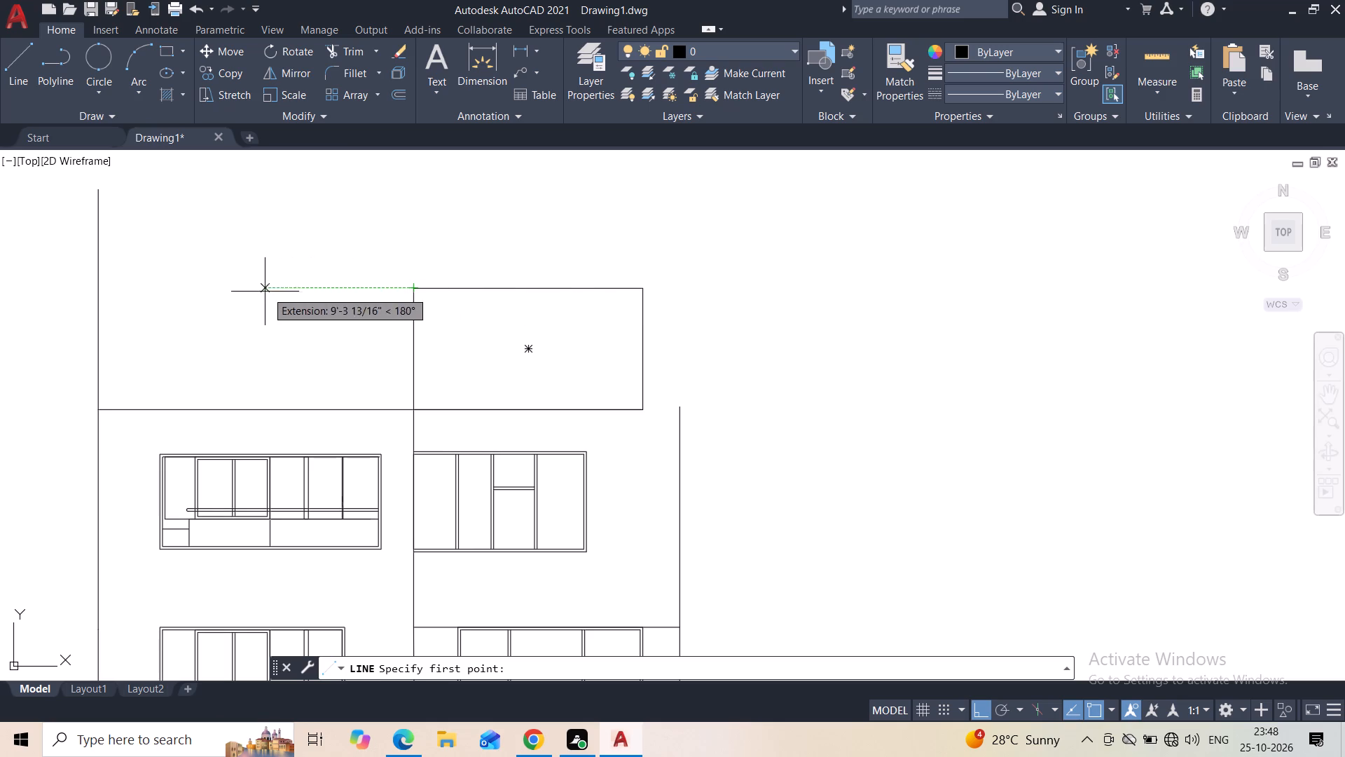
click(102, 291)
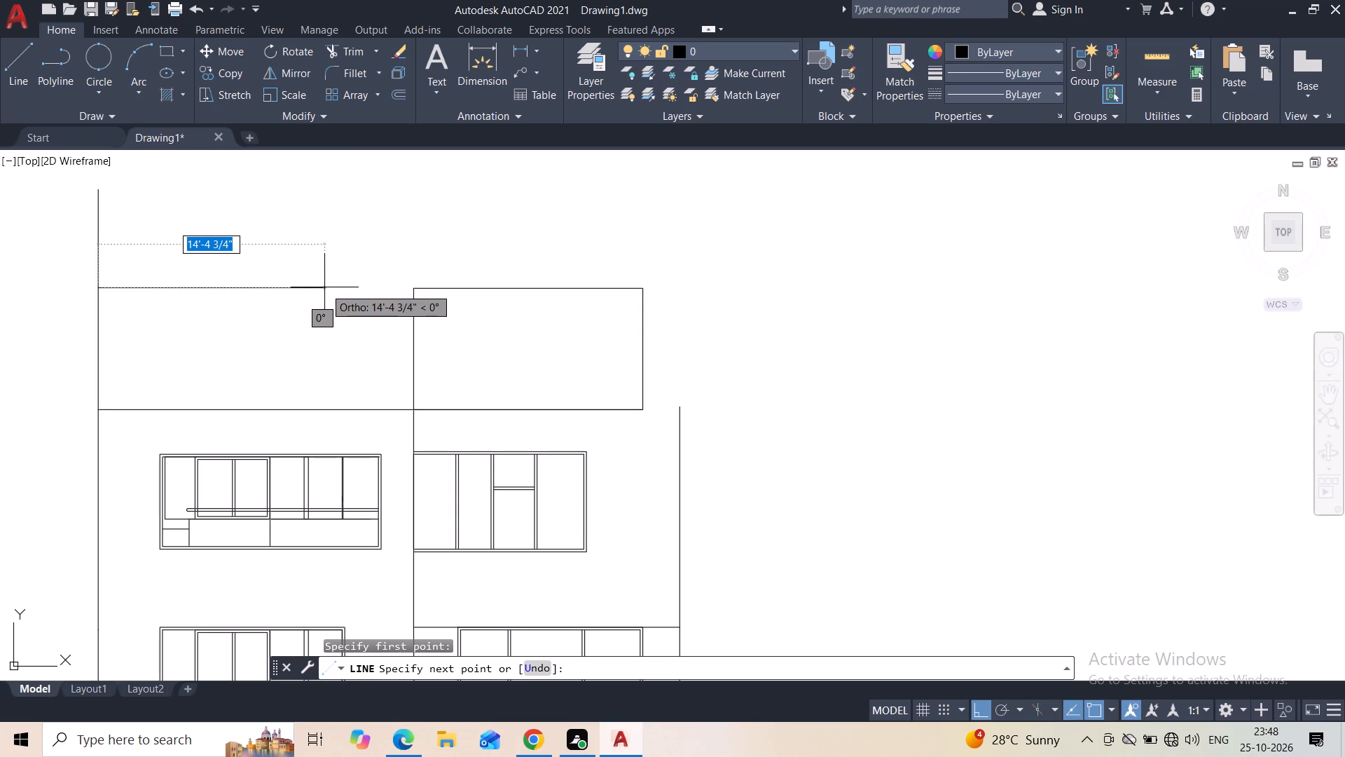
click(329, 288)
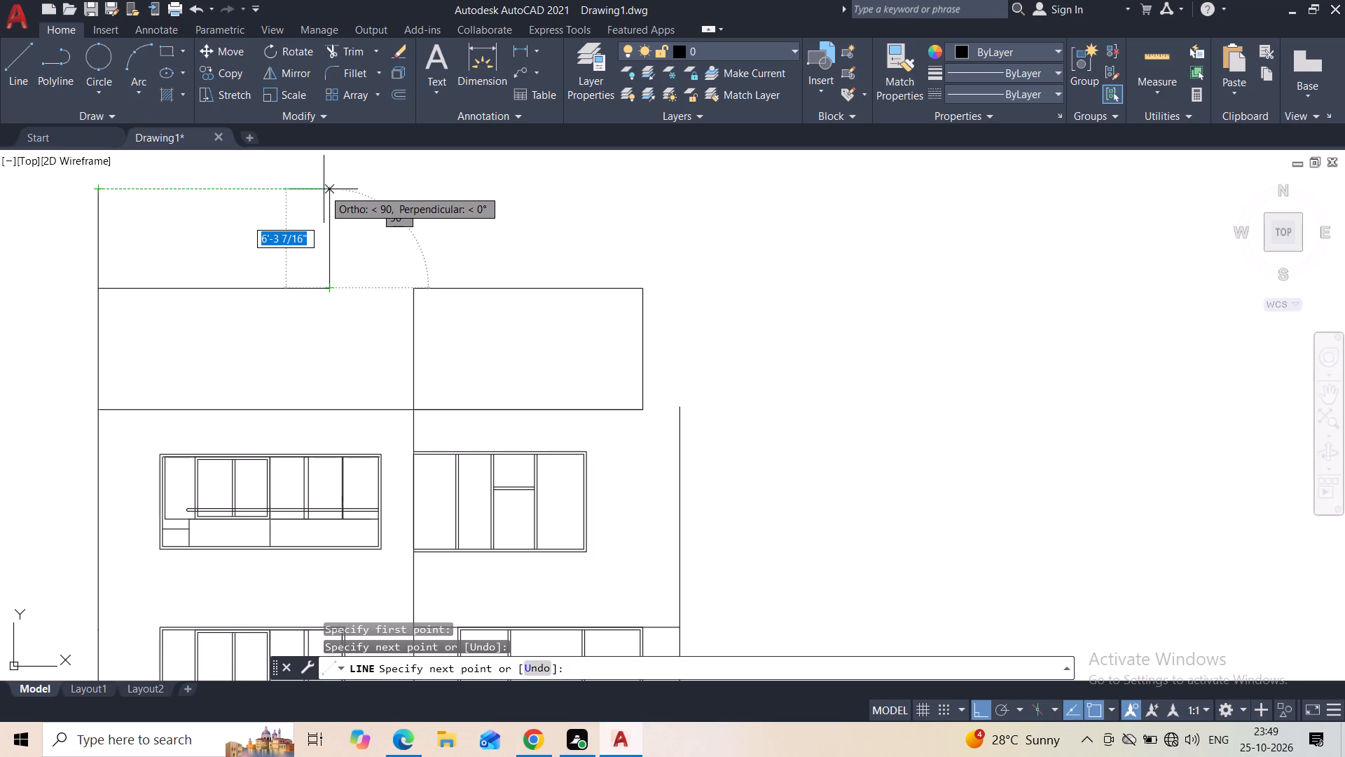
click(324, 189)
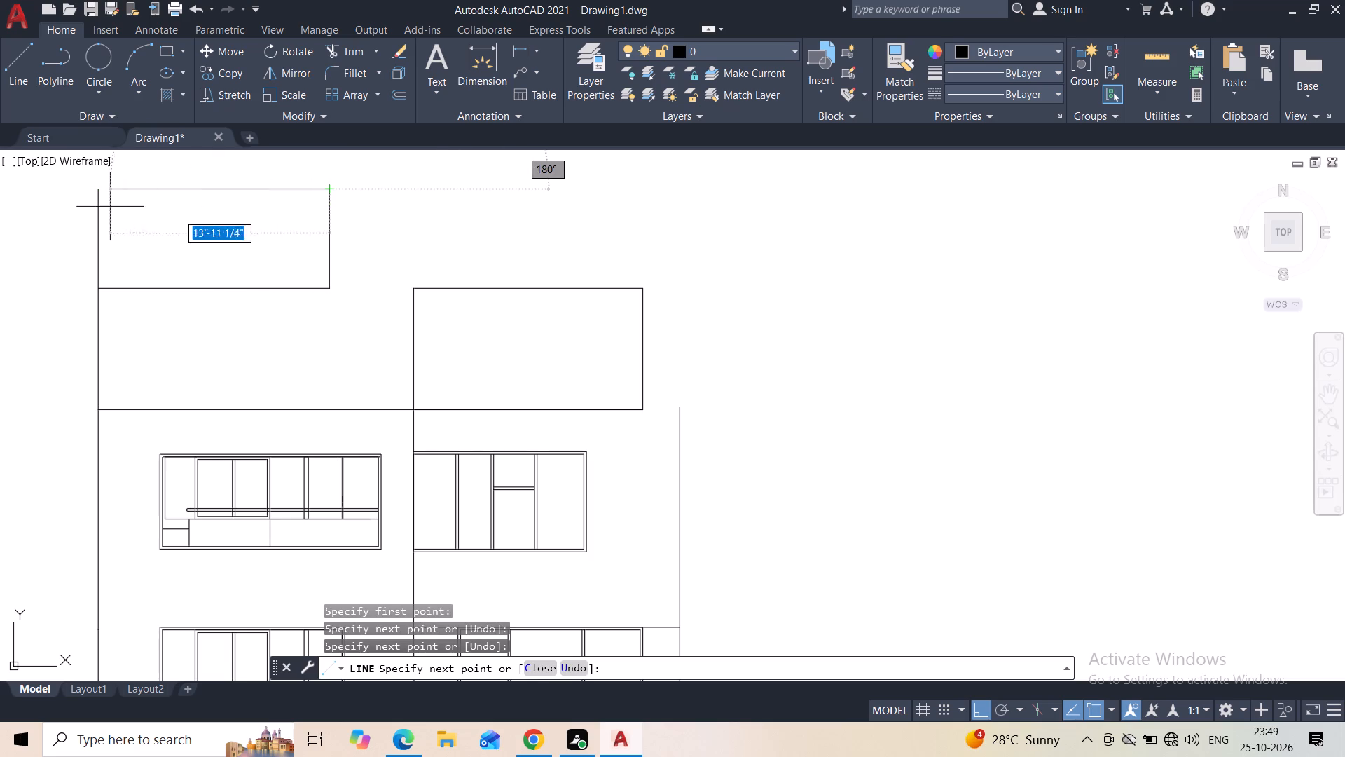
click(97, 193)
key(Escape)
Stretch the top edge of the rectangle above the side wing slightly upward.
scroll(188, 230, down, 1)
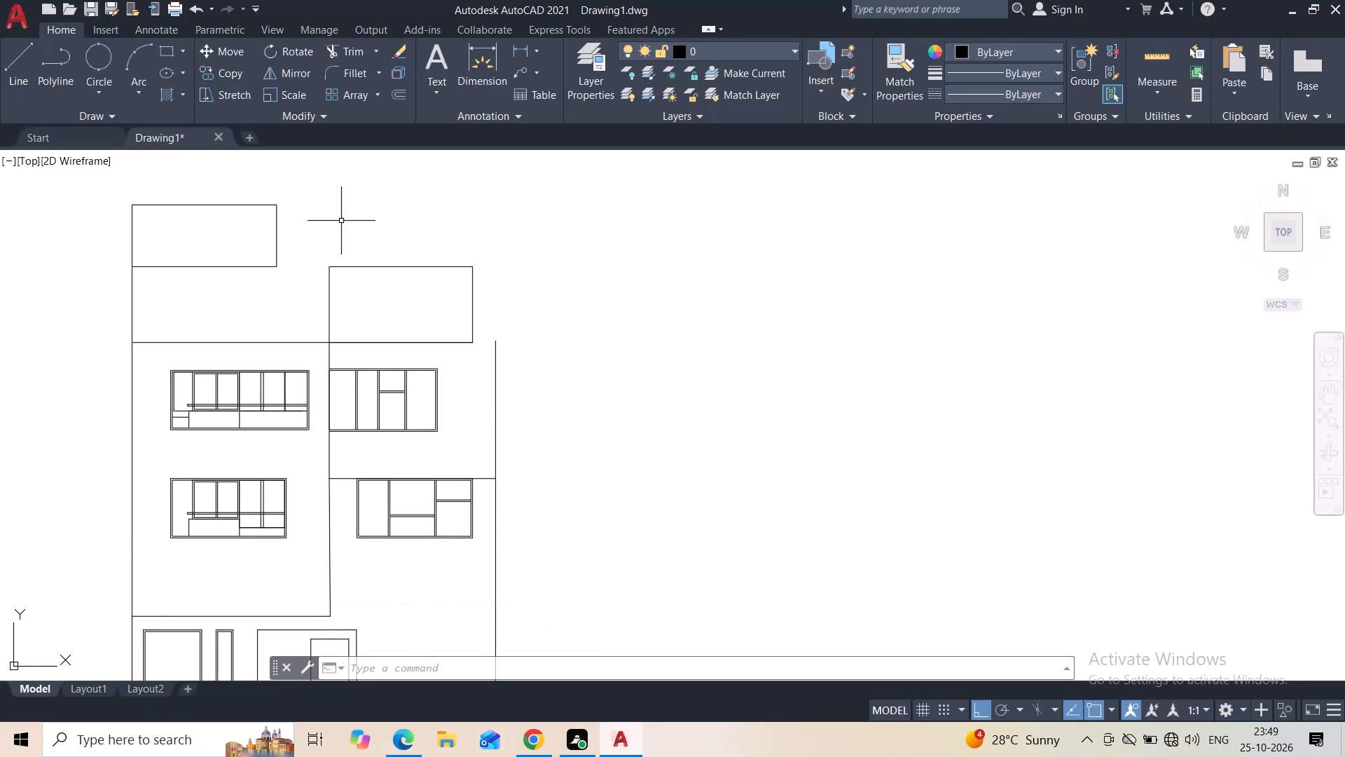
scroll(353, 245, up, 2)
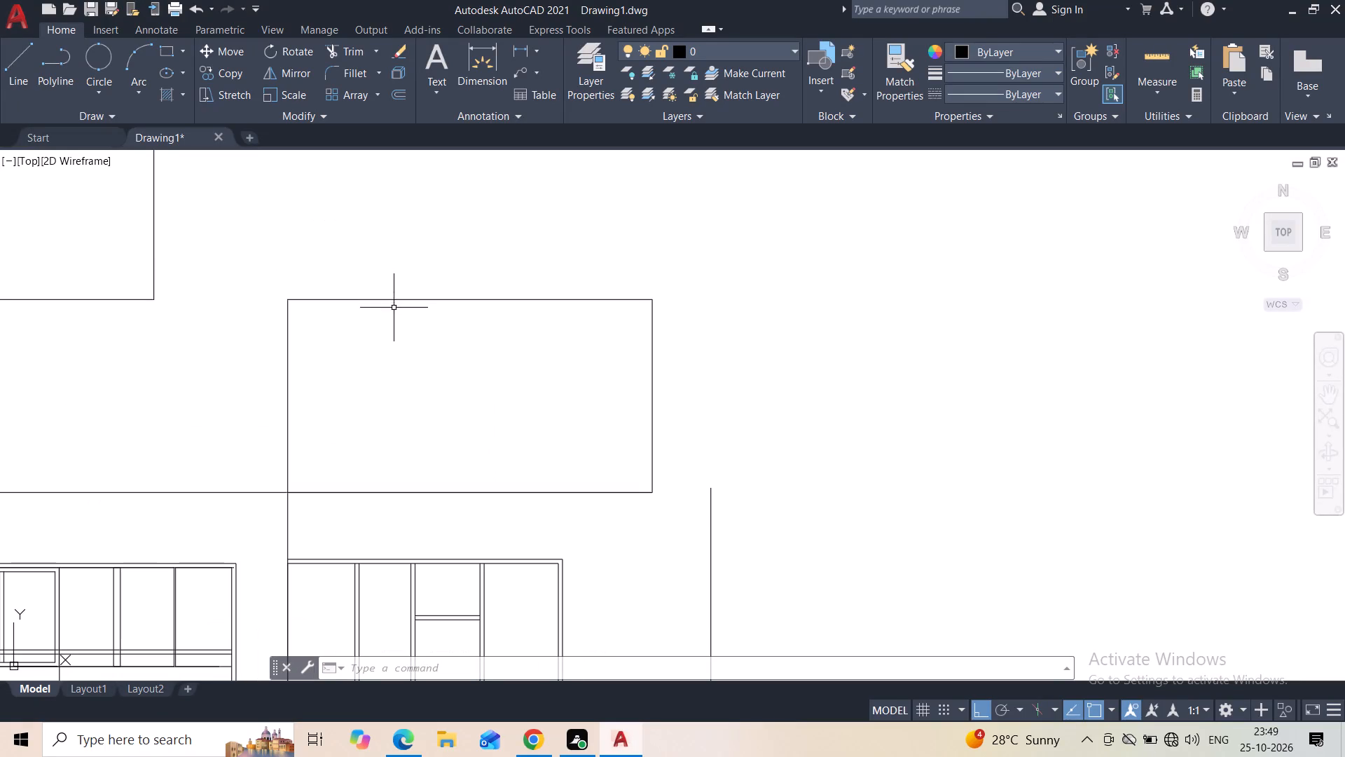
click(392, 300)
click(467, 300)
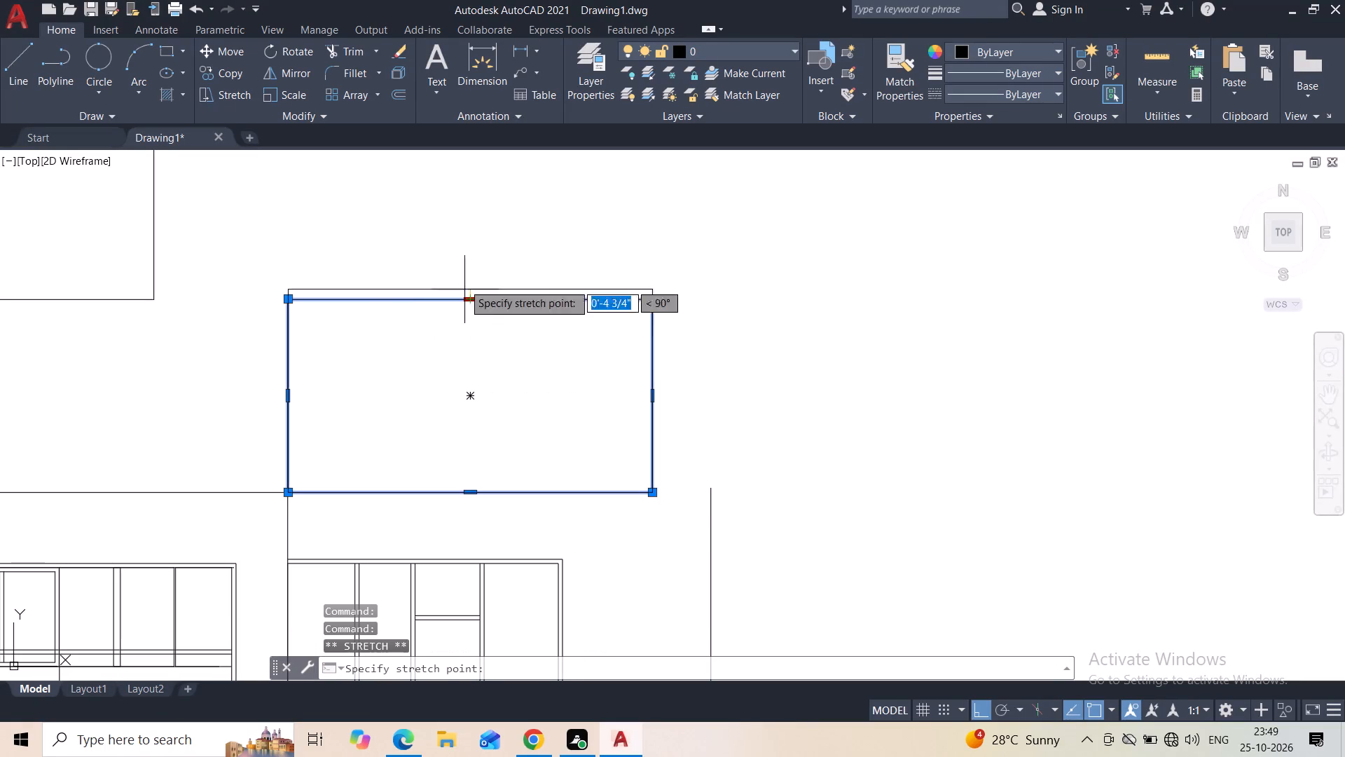
click(462, 270)
key(Escape)
Raise the bottom line of the upper box to roughly the height of the stretched rectangle's top edge.
scroll(267, 325, down, 1)
middle_drag(284, 339, 547, 329)
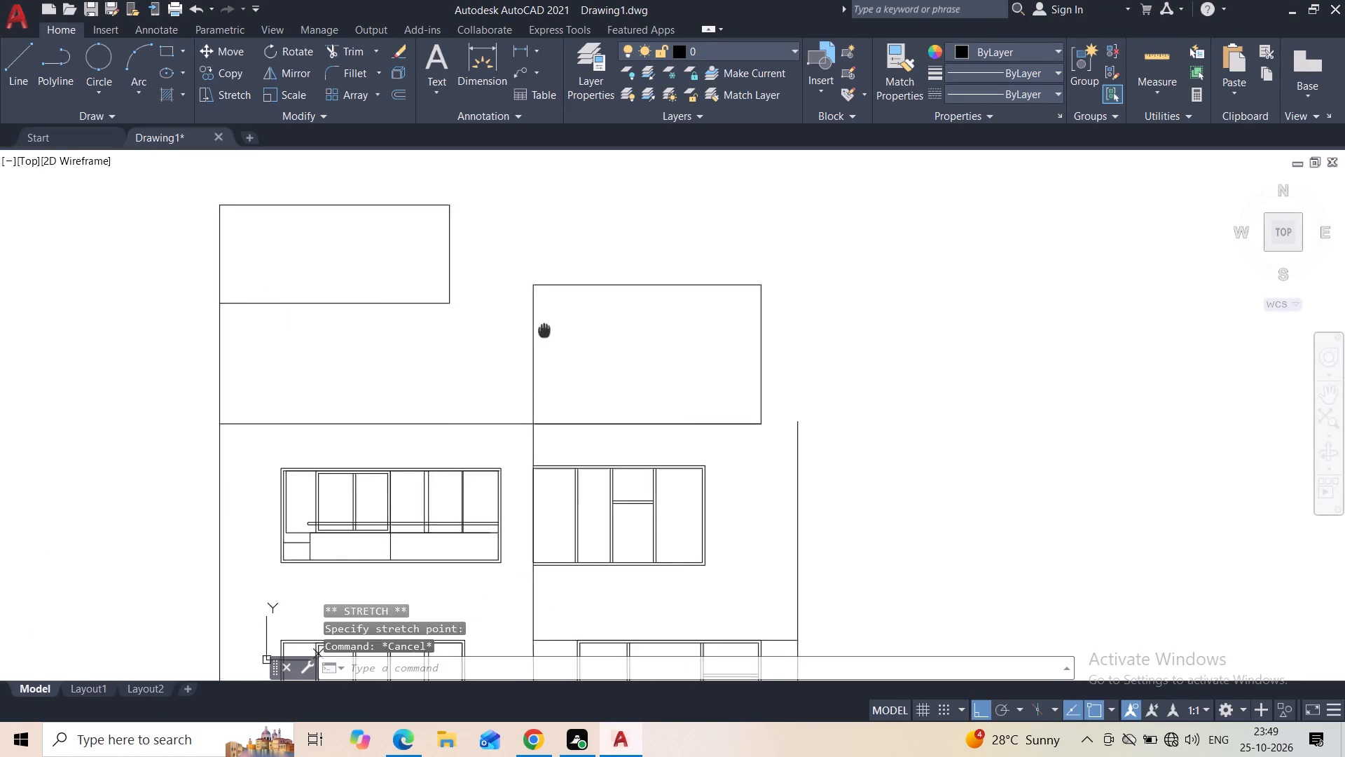
middle_drag(547, 329, 547, 328)
click(422, 298)
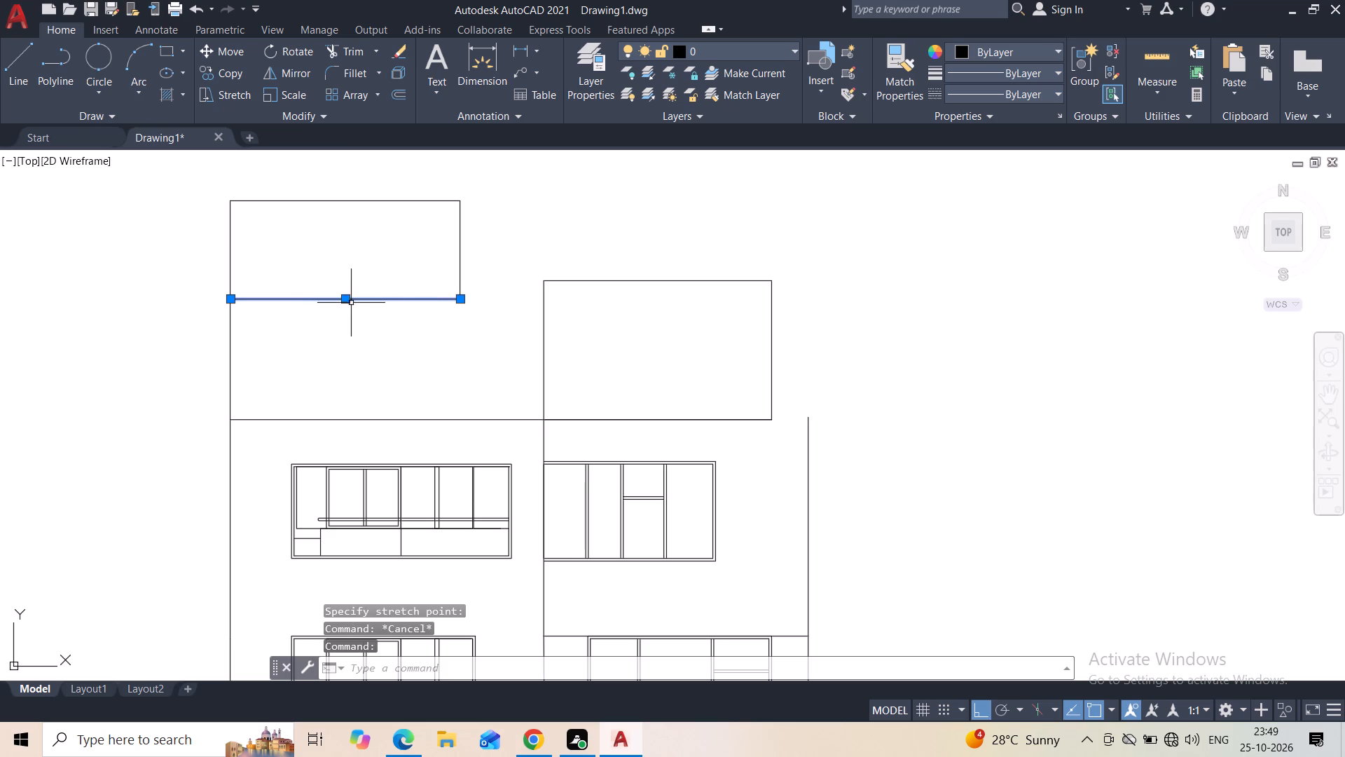
click(336, 301)
click(344, 302)
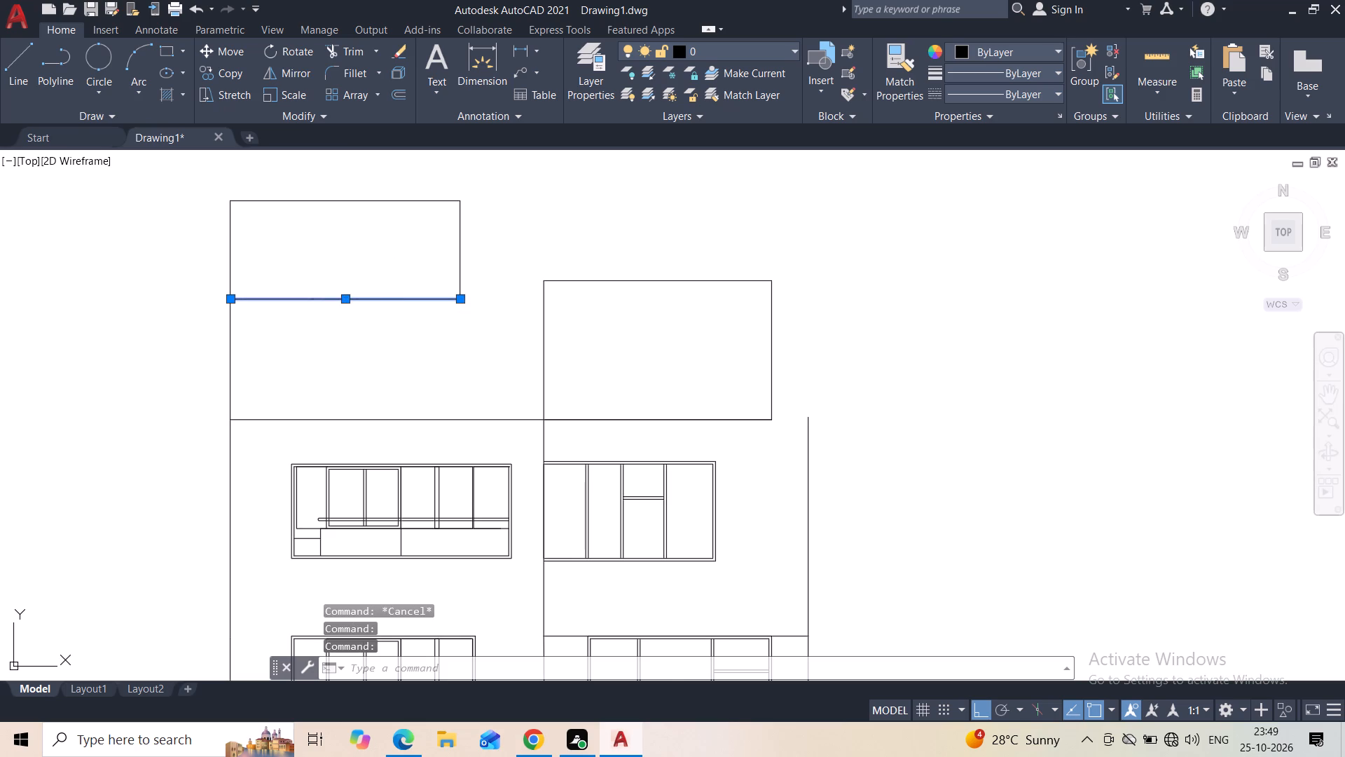
click(345, 282)
key(Escape)
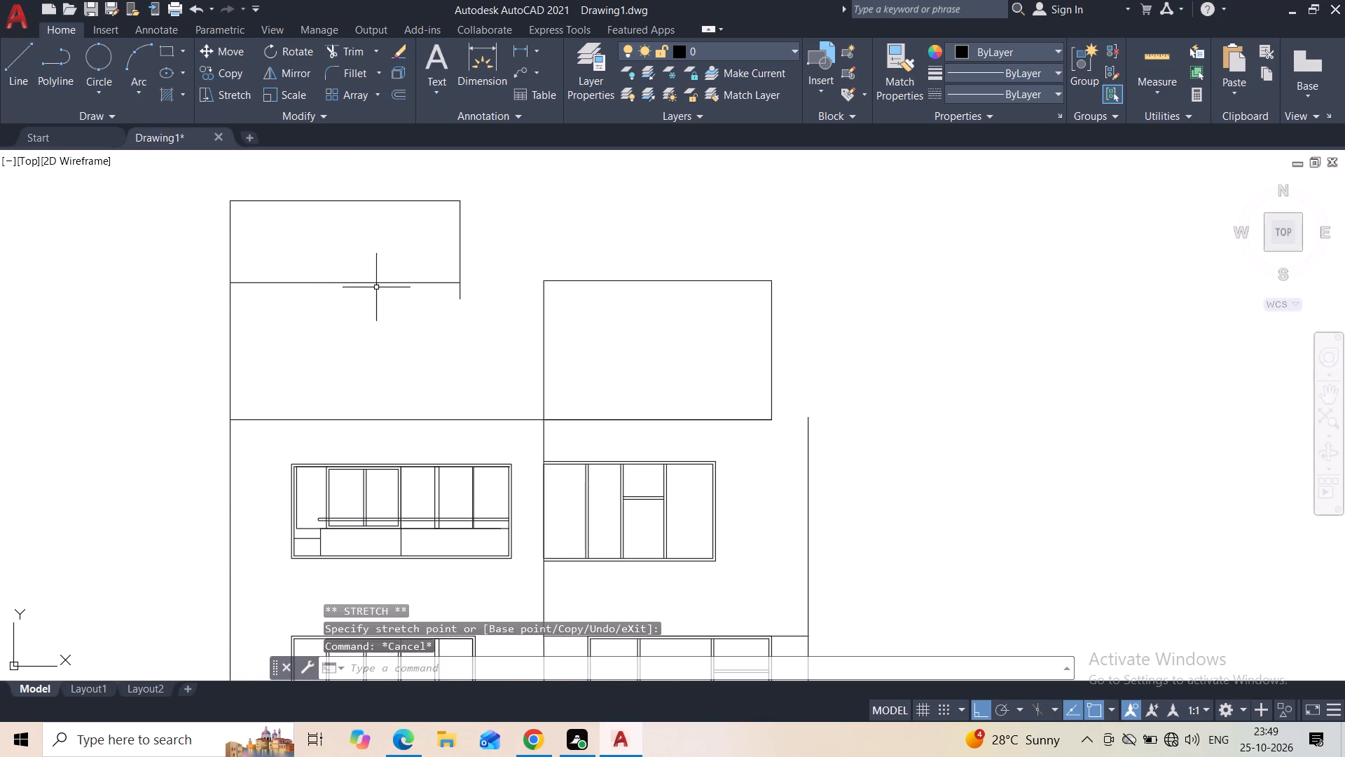
Draw a horizontal reference line from the rectangle's top corner to just past the upper box's free side.
scroll(442, 285, up, 1)
click(25, 74)
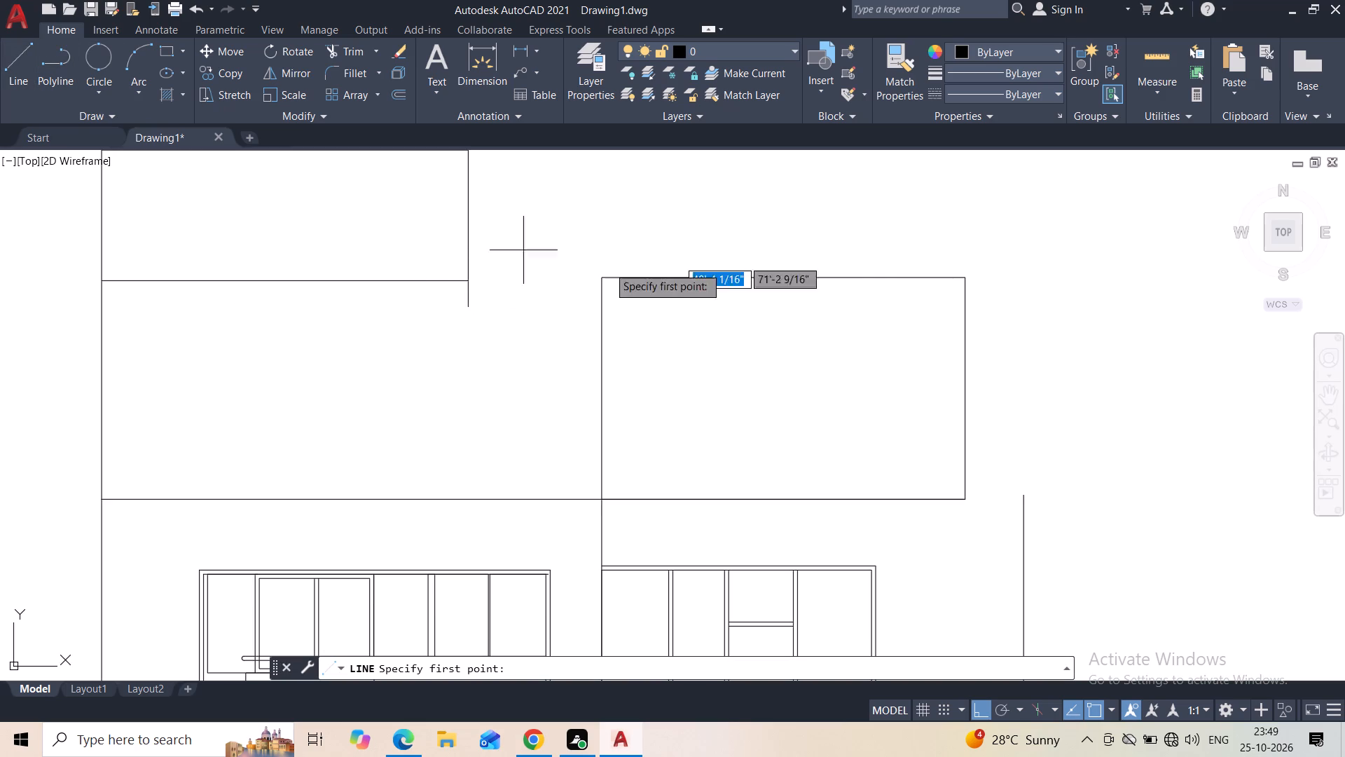
scroll(633, 270, up, 1)
click(583, 282)
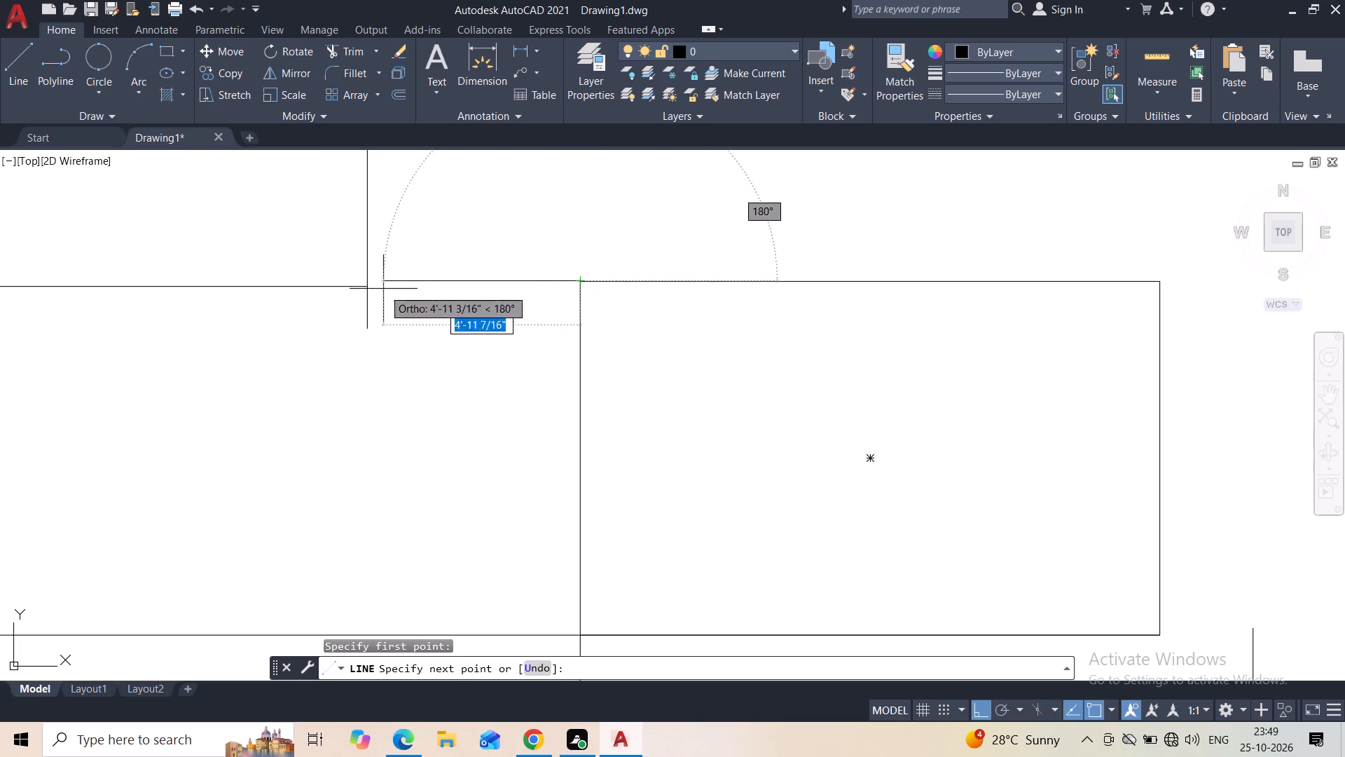
scroll(354, 282, up, 2)
click(287, 268)
key(Escape)
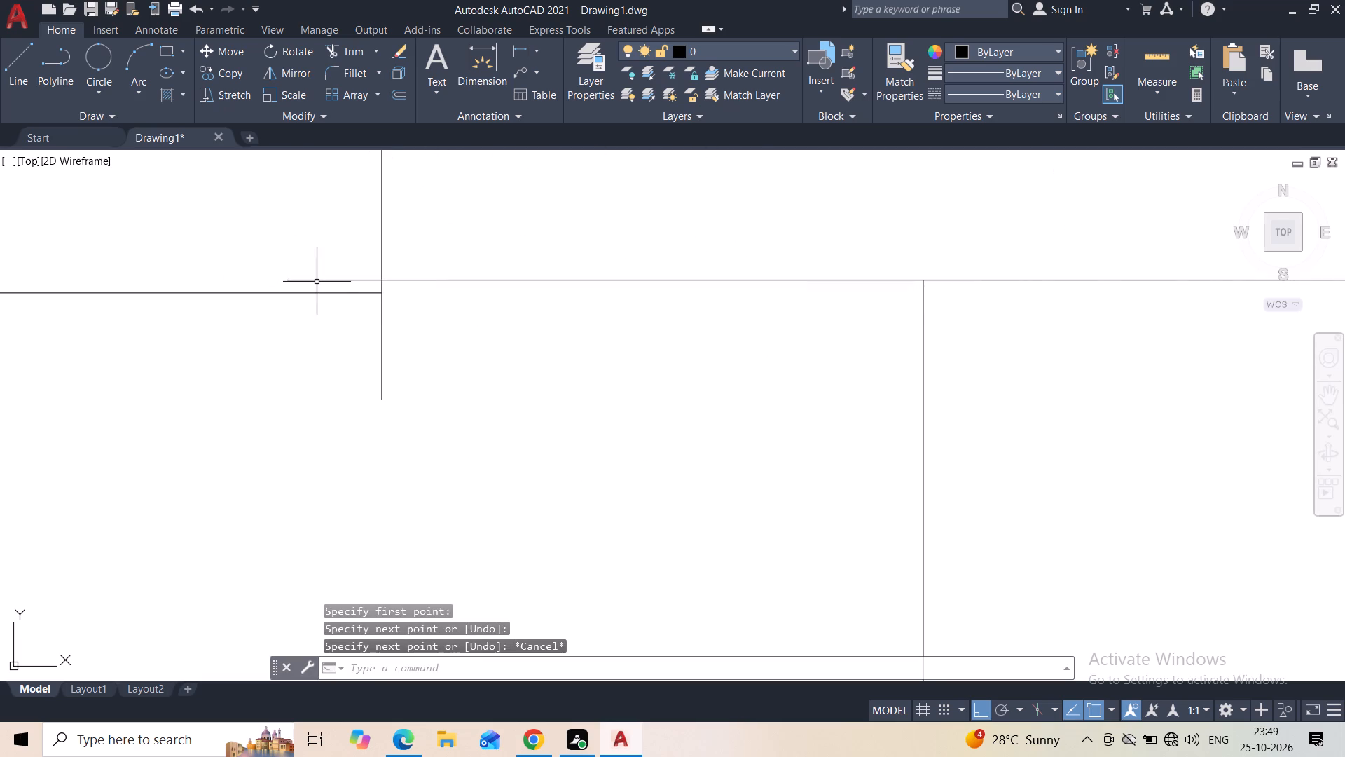
Move the upper box's bottom line up onto the horizontal reference line.
click(317, 294)
scroll(128, 285, down, 3)
middle_drag(127, 310, 263, 337)
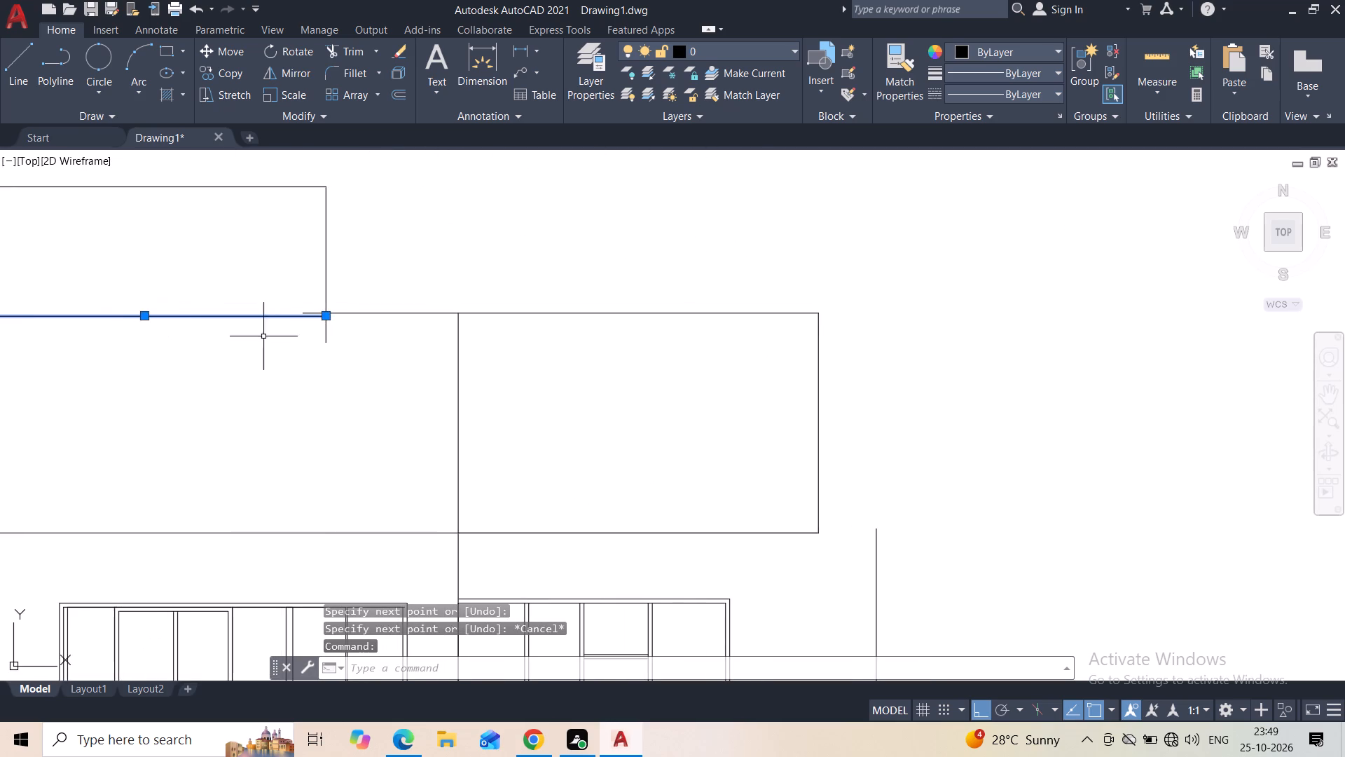
scroll(149, 320, up, 1)
click(225, 50)
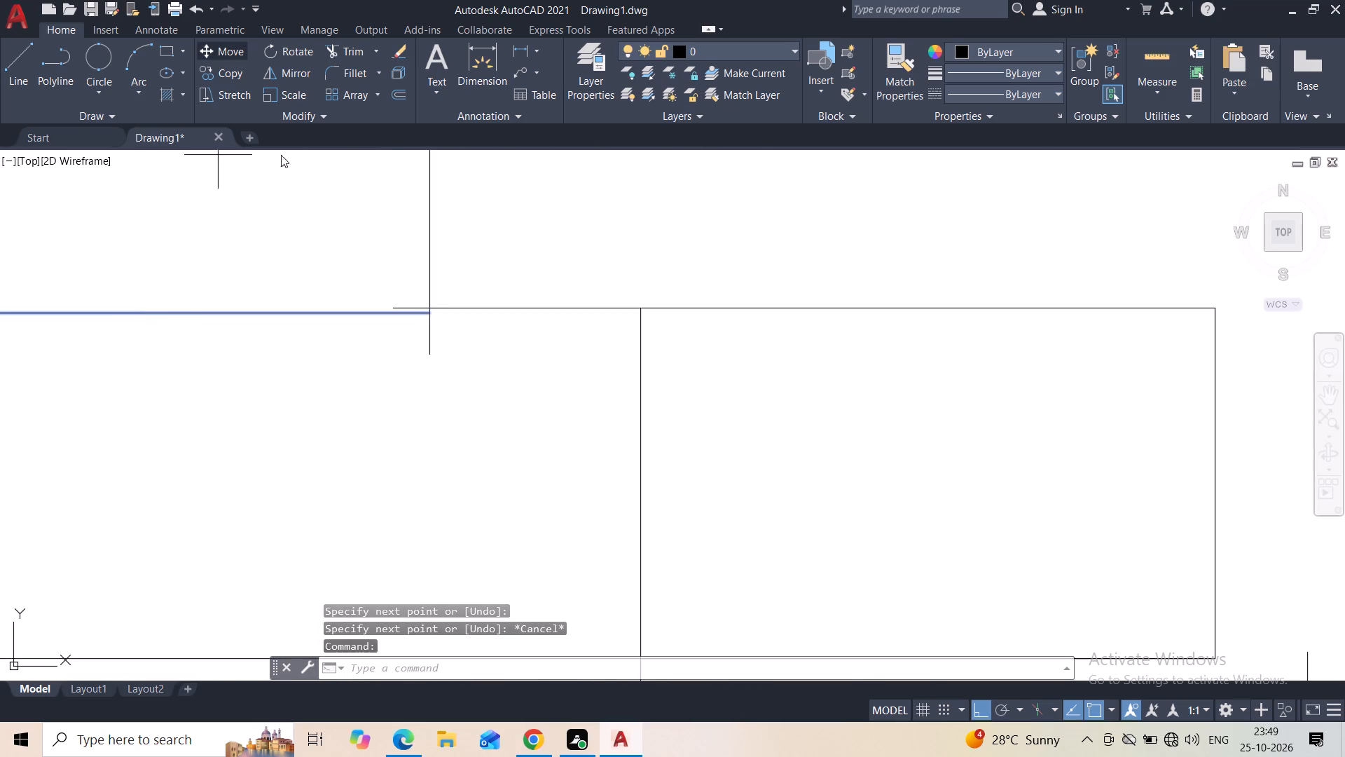
scroll(414, 271, up, 2)
click(445, 377)
click(445, 368)
key(Escape)
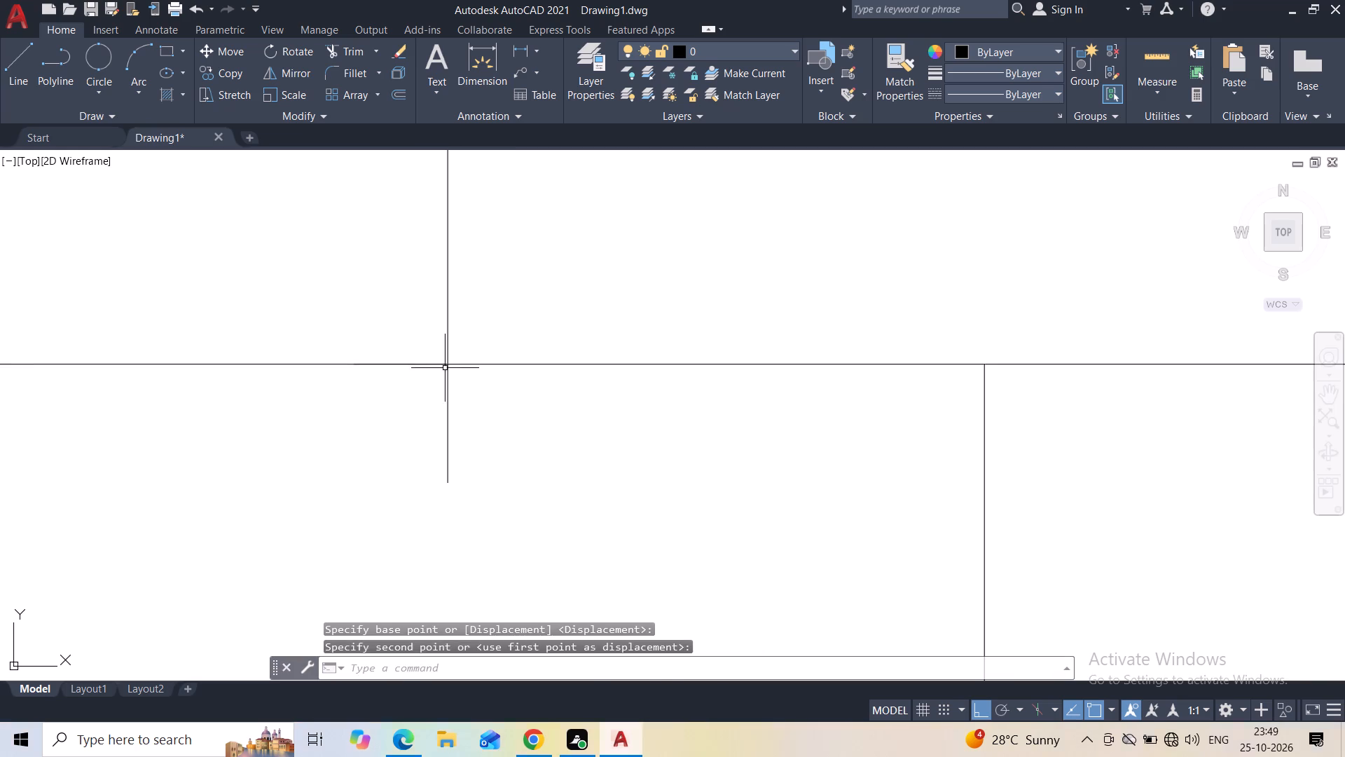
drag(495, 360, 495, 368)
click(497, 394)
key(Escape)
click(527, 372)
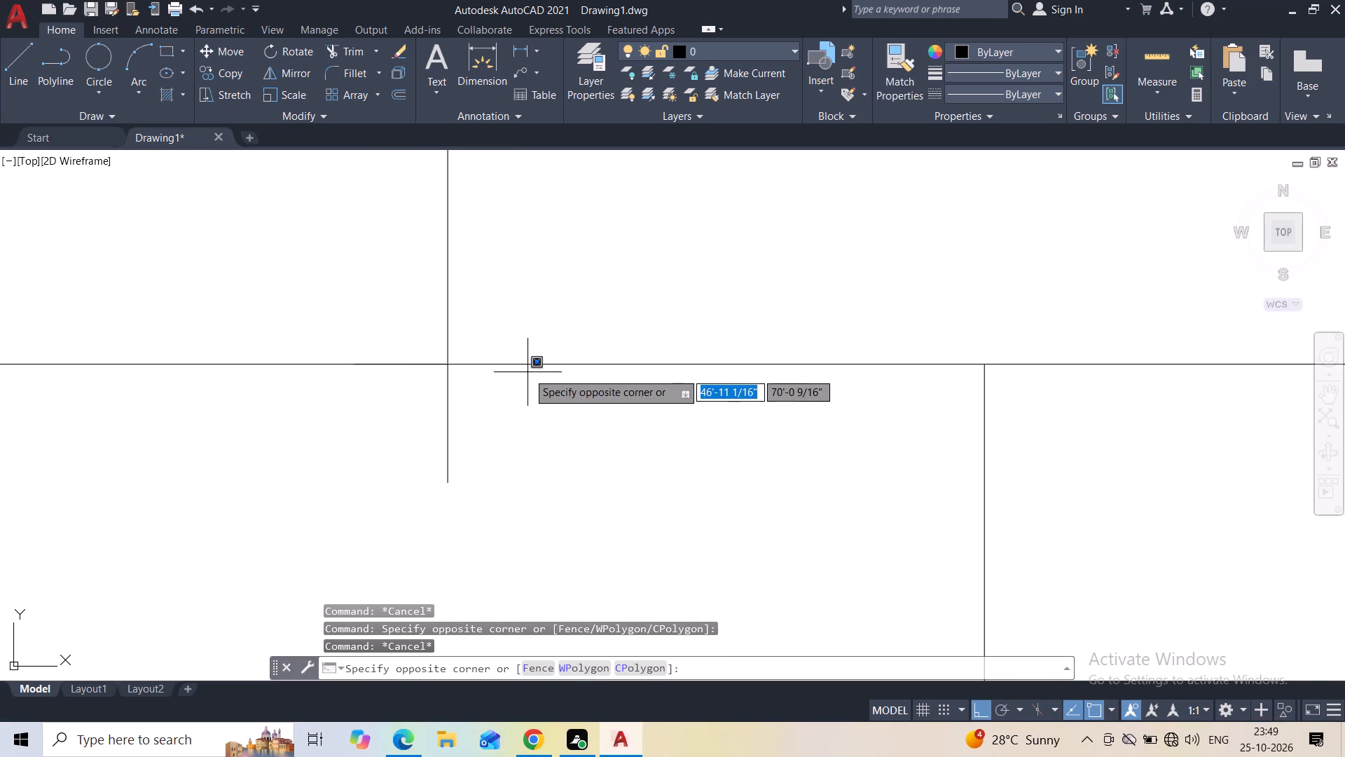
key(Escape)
Trim the reference line between the two boxes and the upper box's side line below its bottom edge.
click(347, 46)
drag(493, 351, 413, 507)
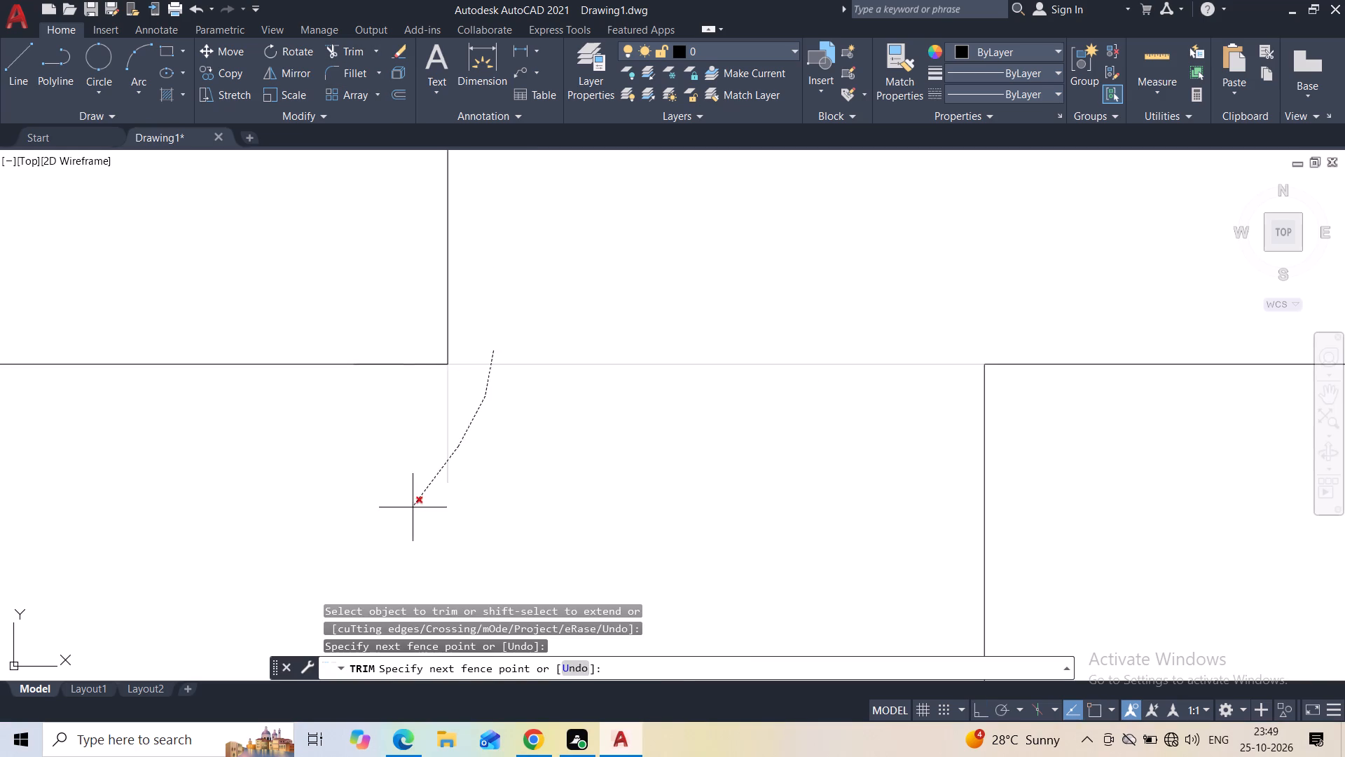
drag(413, 507, 411, 507)
scroll(424, 473, down, 4)
key(Escape)
Erase the leftover stub of the reference line at the upper box's bottom corner.
middle_drag(413, 496, 426, 478)
scroll(422, 435, up, 2)
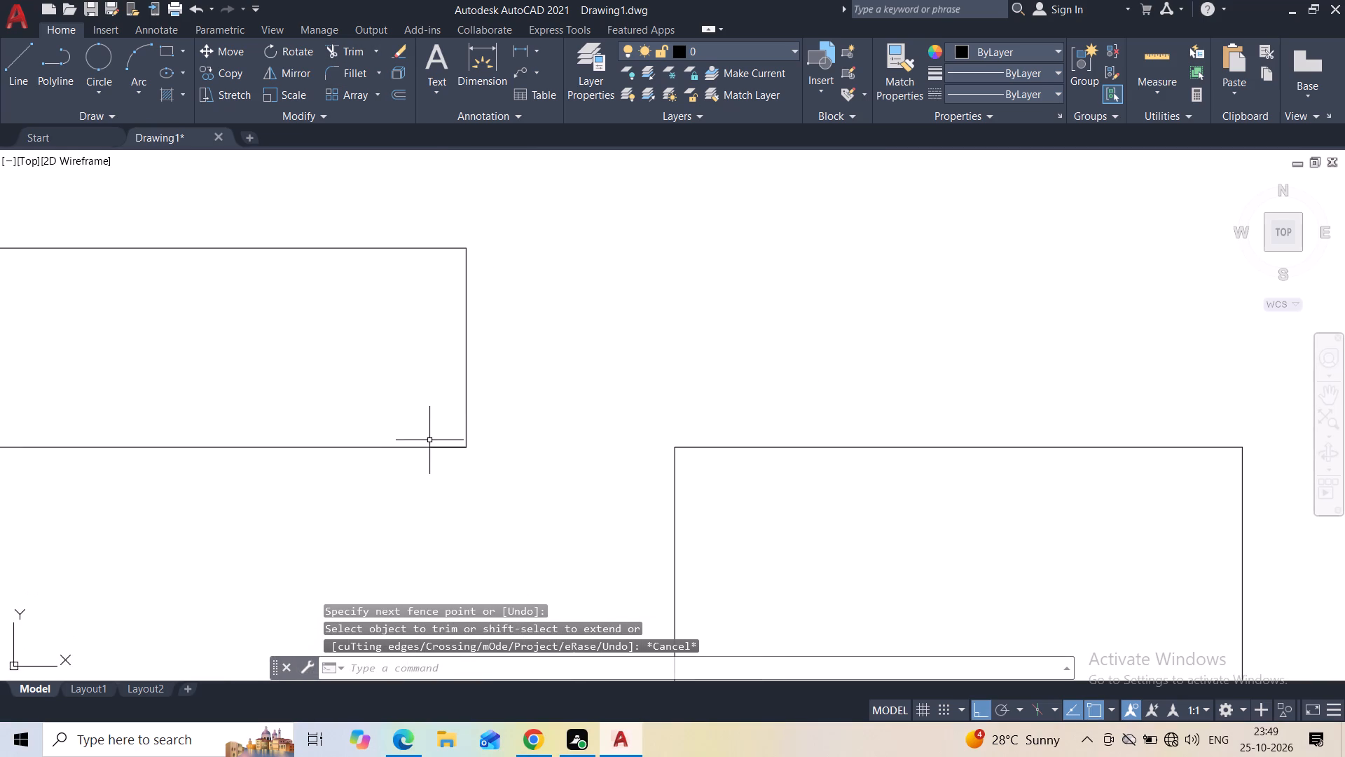
click(447, 449)
key(Delete)
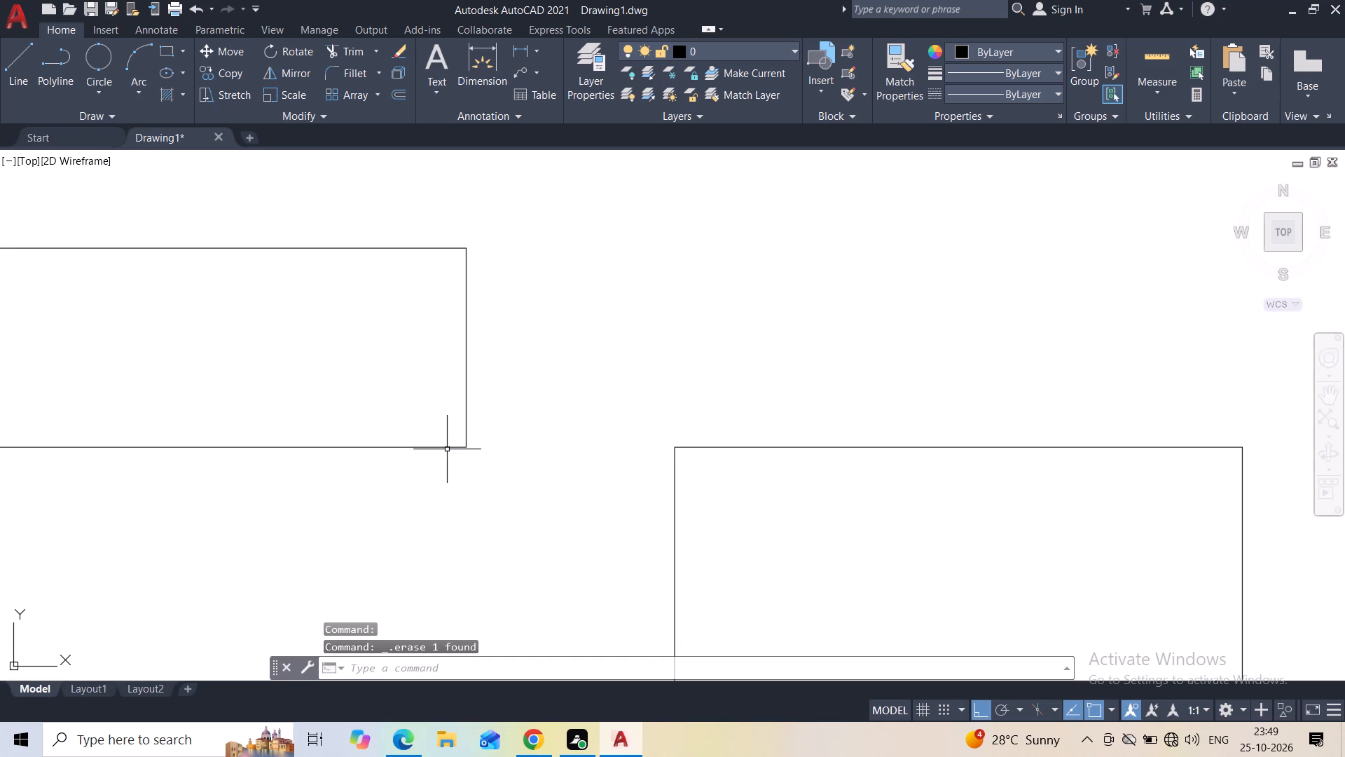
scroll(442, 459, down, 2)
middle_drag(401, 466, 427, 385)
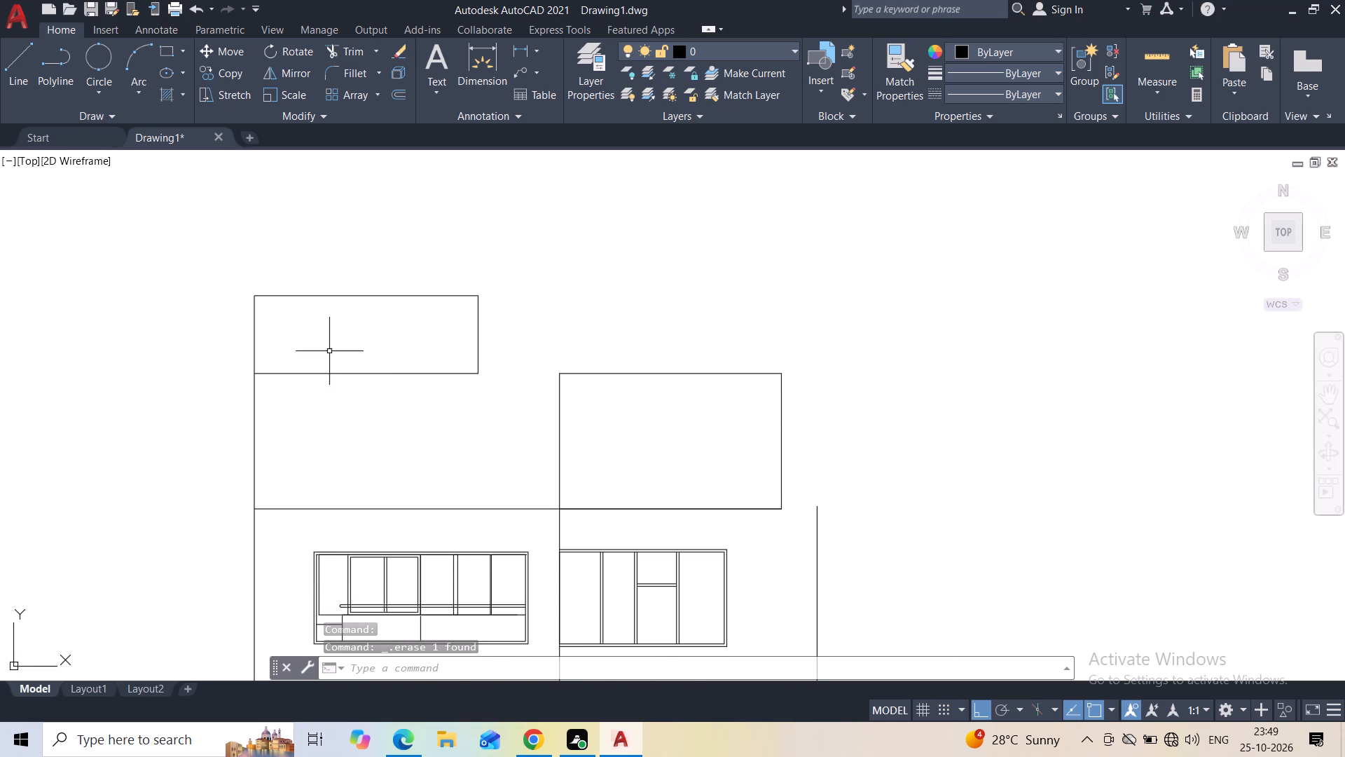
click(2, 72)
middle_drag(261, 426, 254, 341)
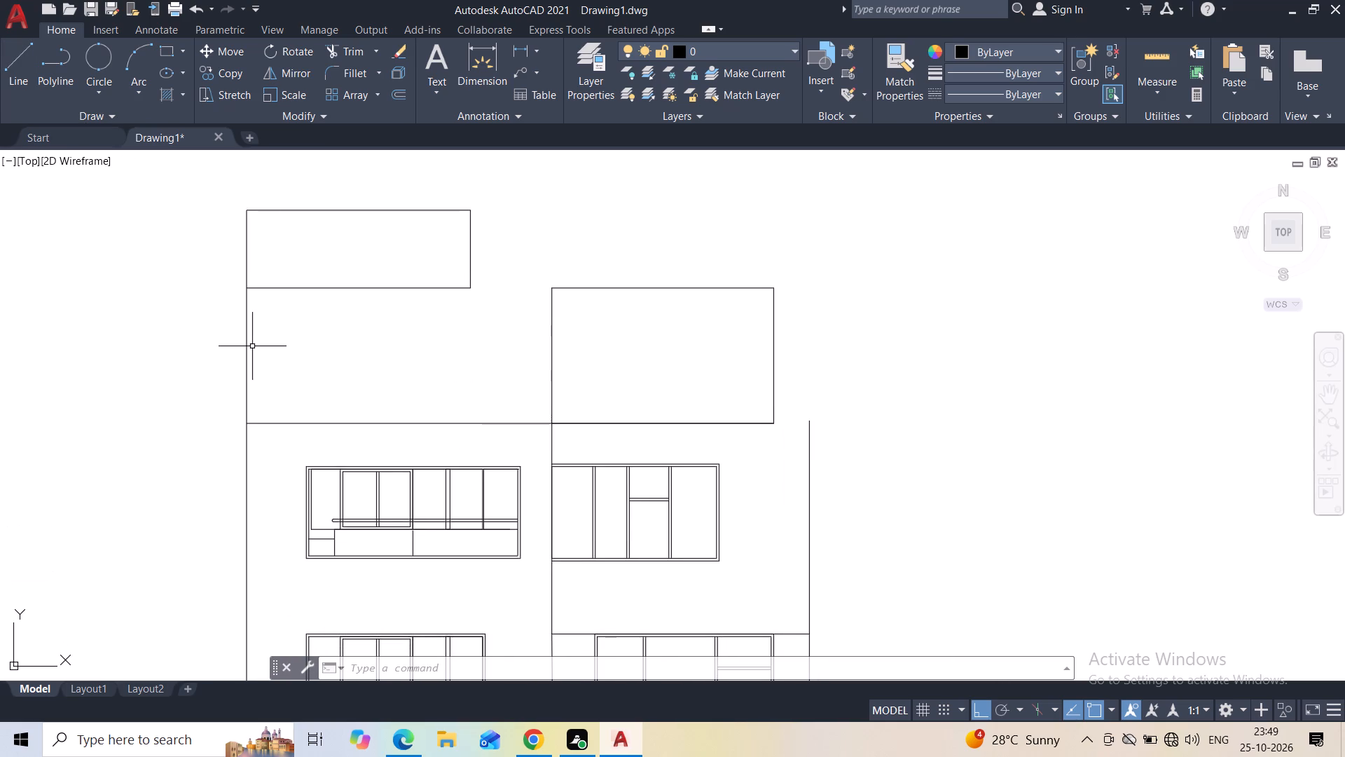
Draw a low box outline on the tower roof: a short vertical near the wing, and a horizontal top line to the tower's outer side.
click(524, 423)
key(Escape)
click(27, 82)
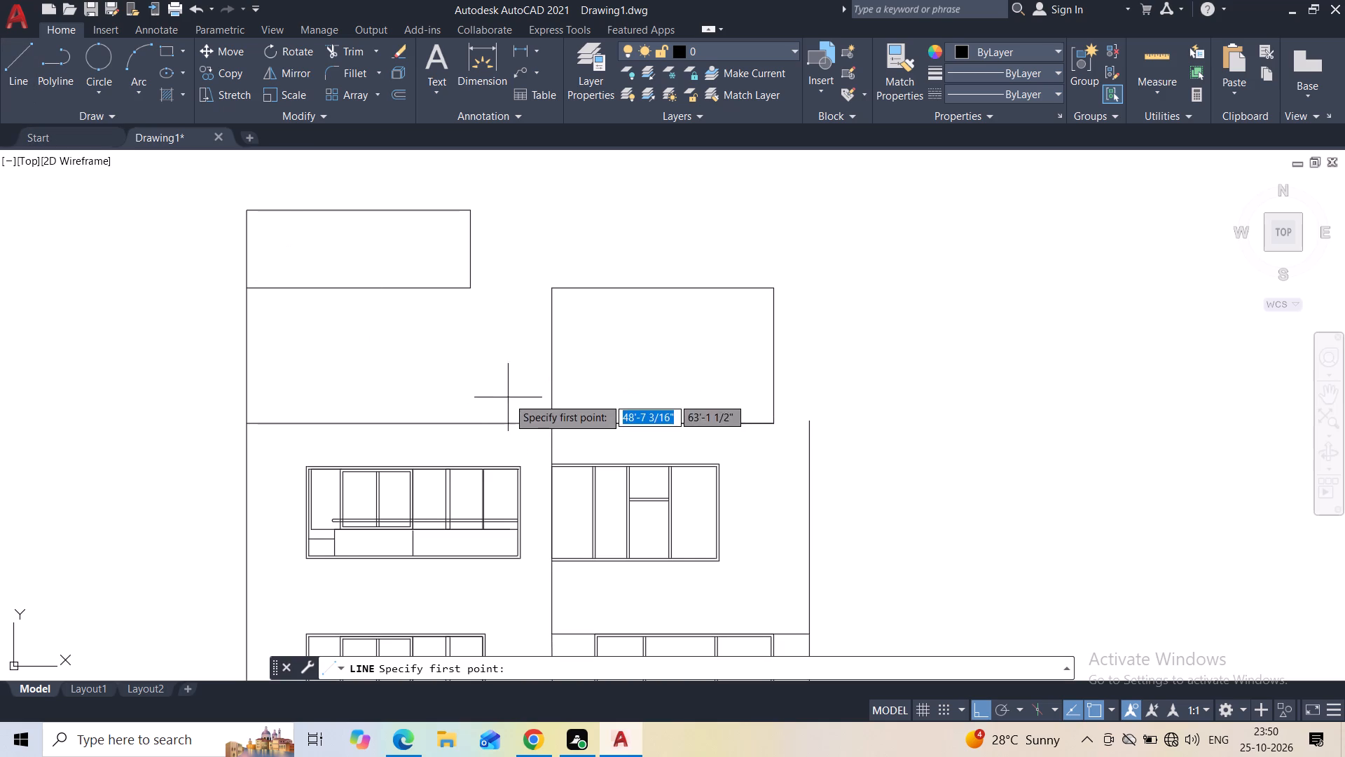
click(526, 416)
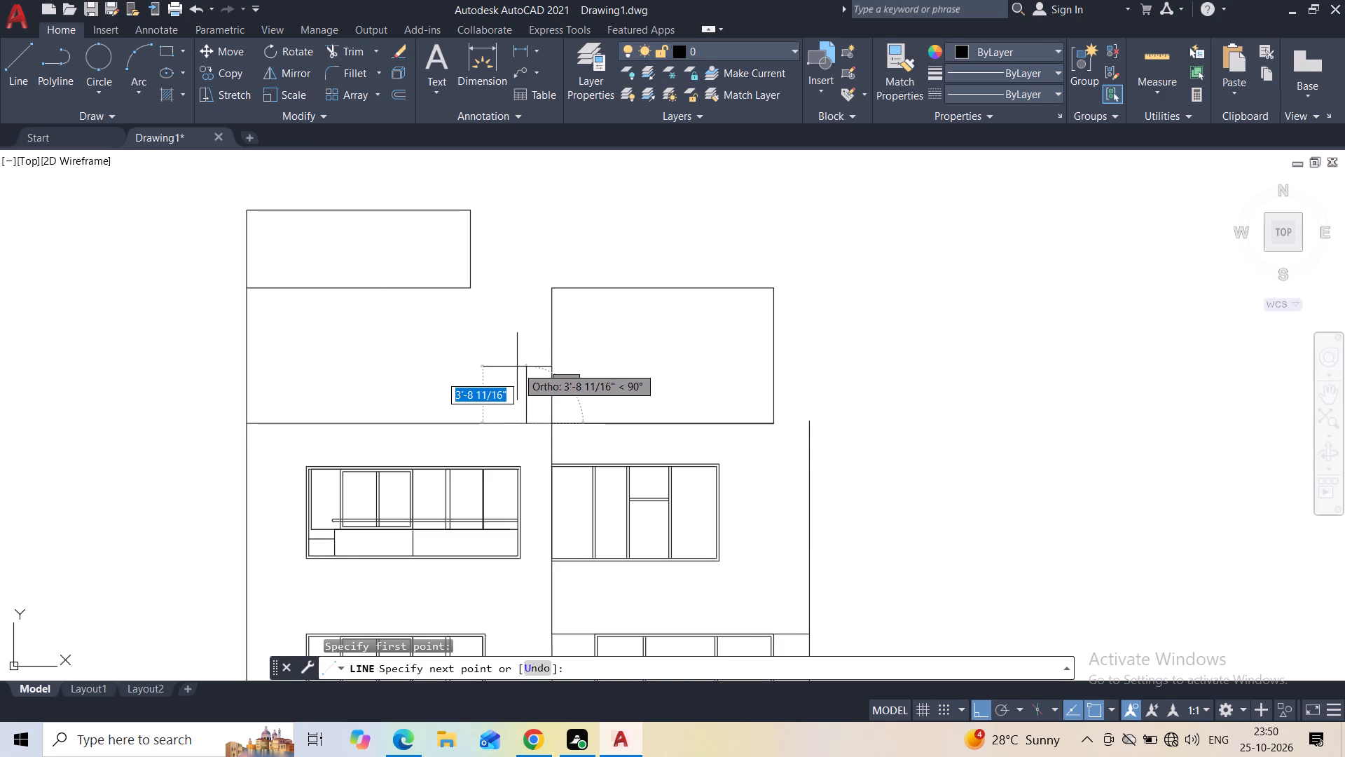
click(517, 374)
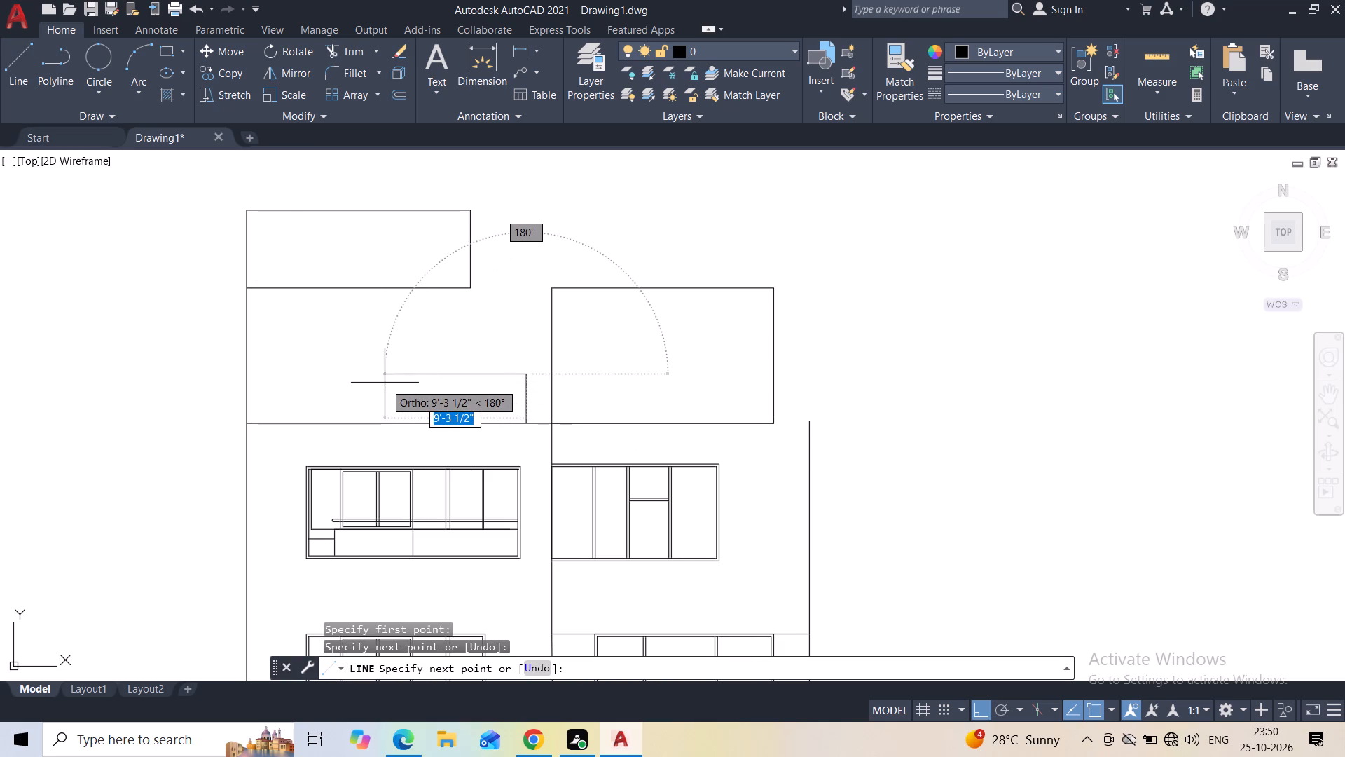
click(248, 378)
key(Escape)
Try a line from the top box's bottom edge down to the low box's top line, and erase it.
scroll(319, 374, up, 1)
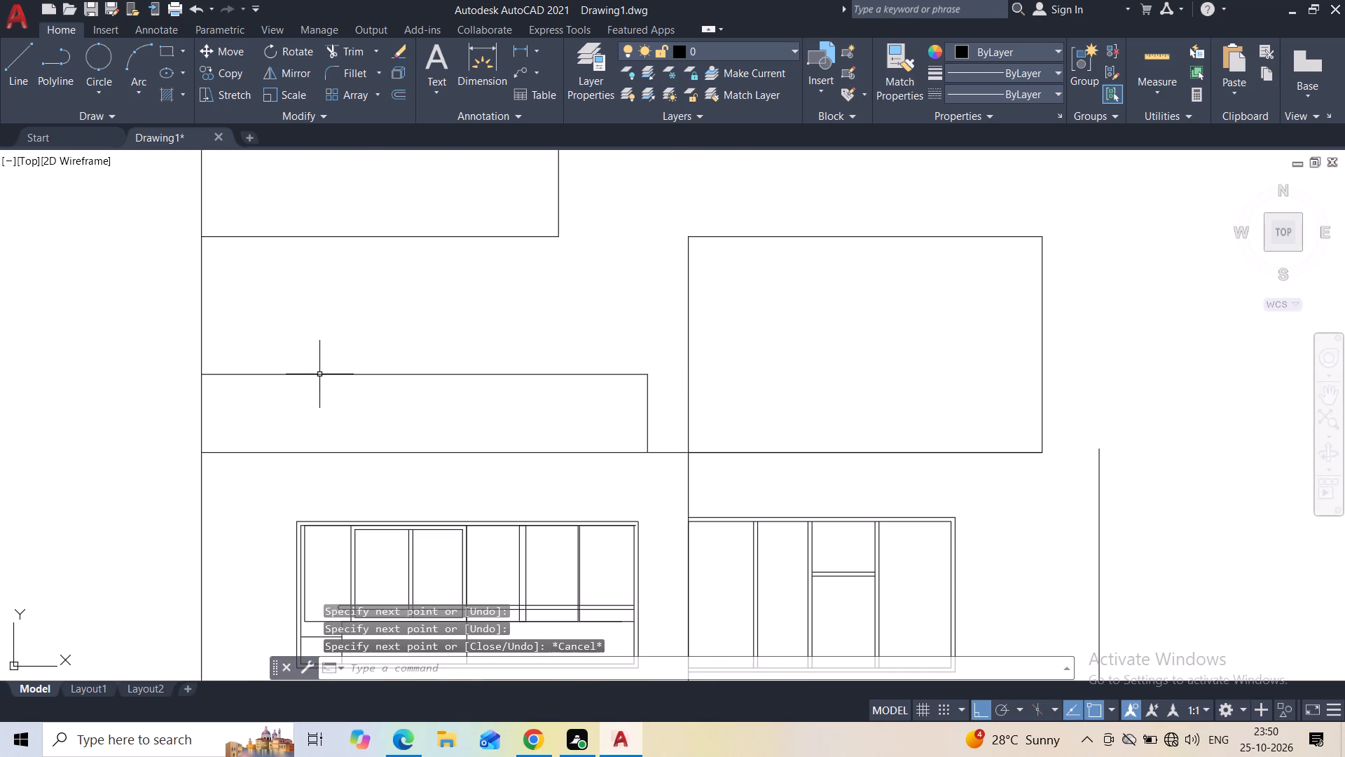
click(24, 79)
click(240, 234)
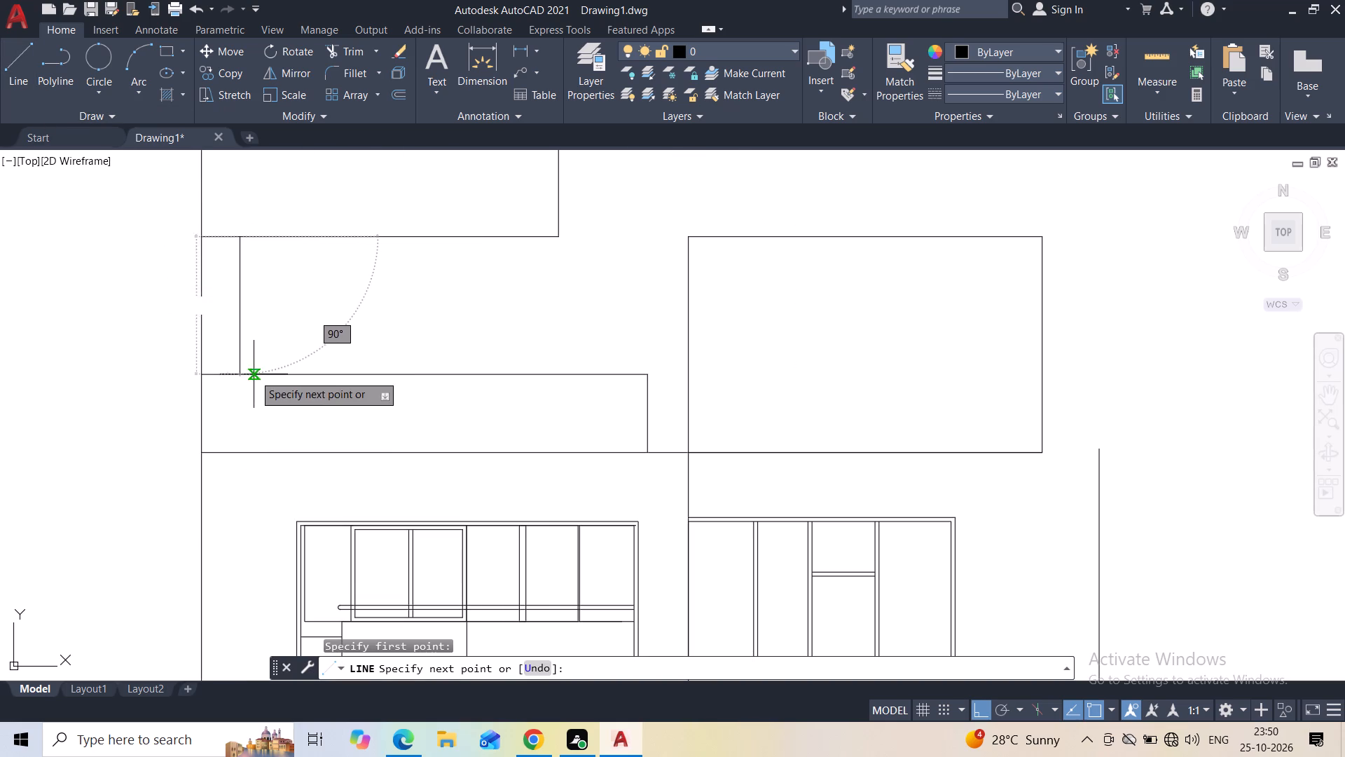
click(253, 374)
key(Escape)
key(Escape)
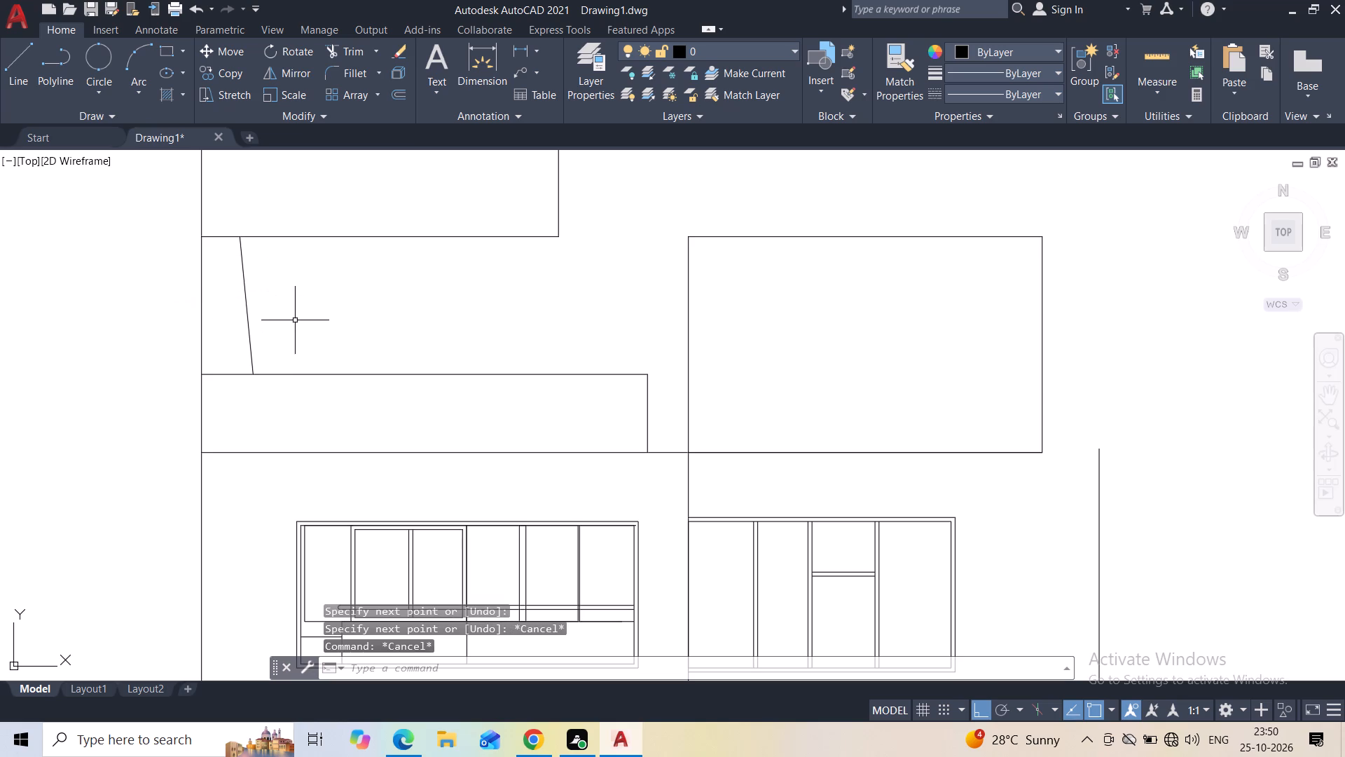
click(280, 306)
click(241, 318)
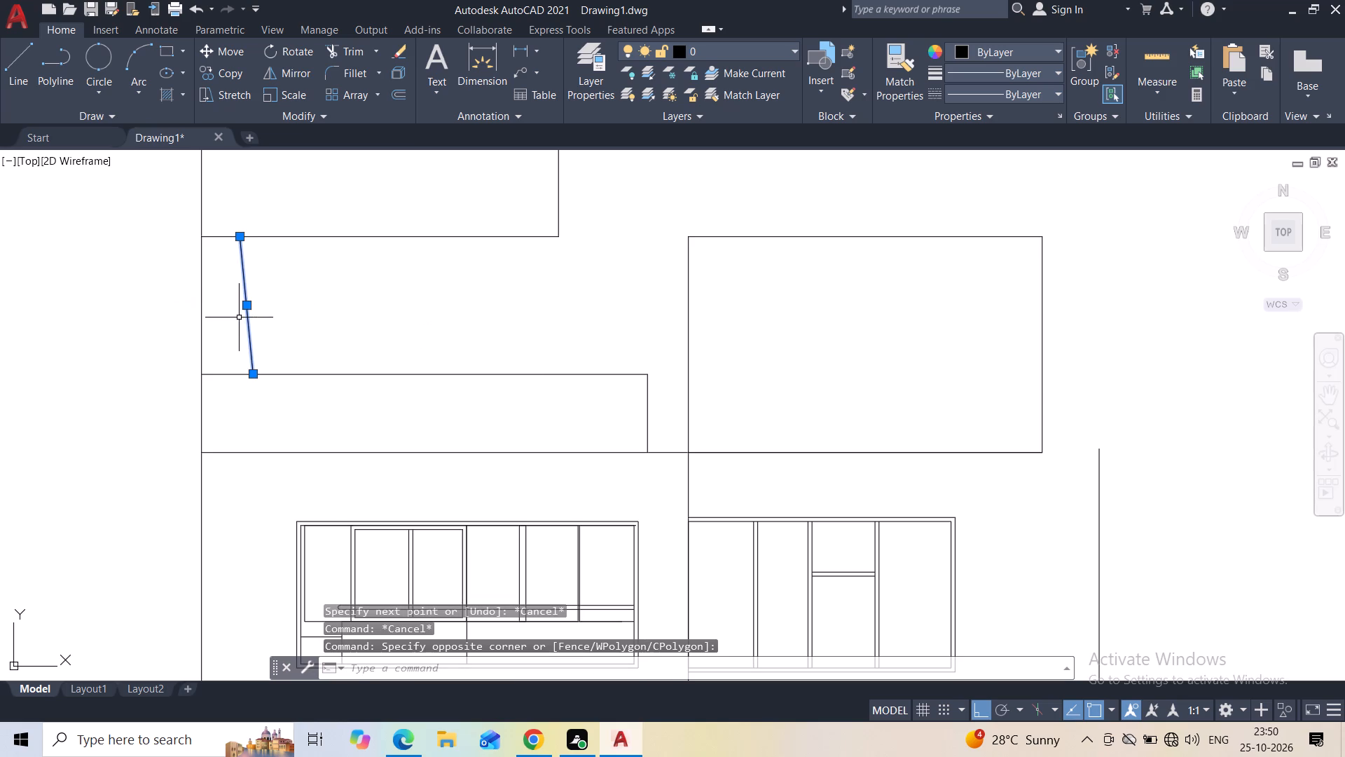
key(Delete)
Draw two verticals near the tower's outer side: top box to low box's top line, and slightly farther out, that line to the roof line.
click(6, 78)
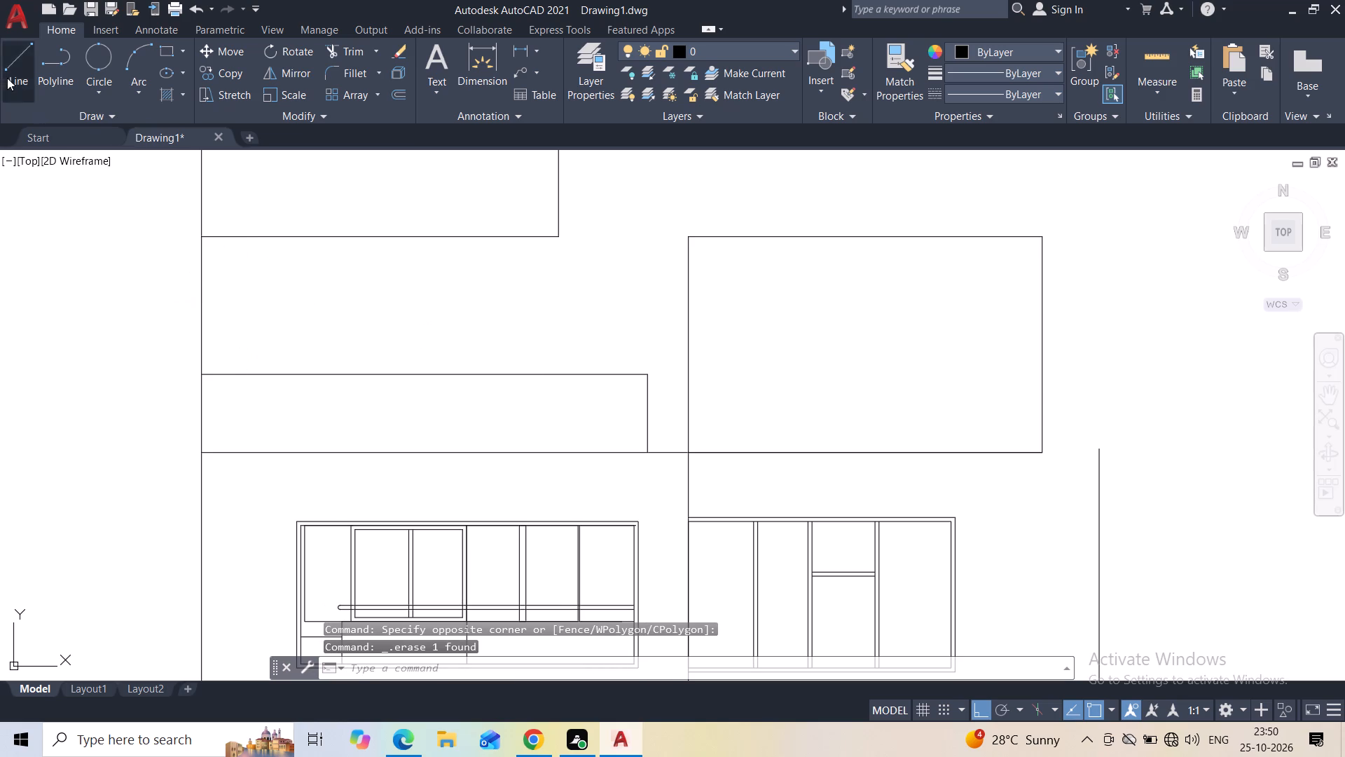
click(240, 242)
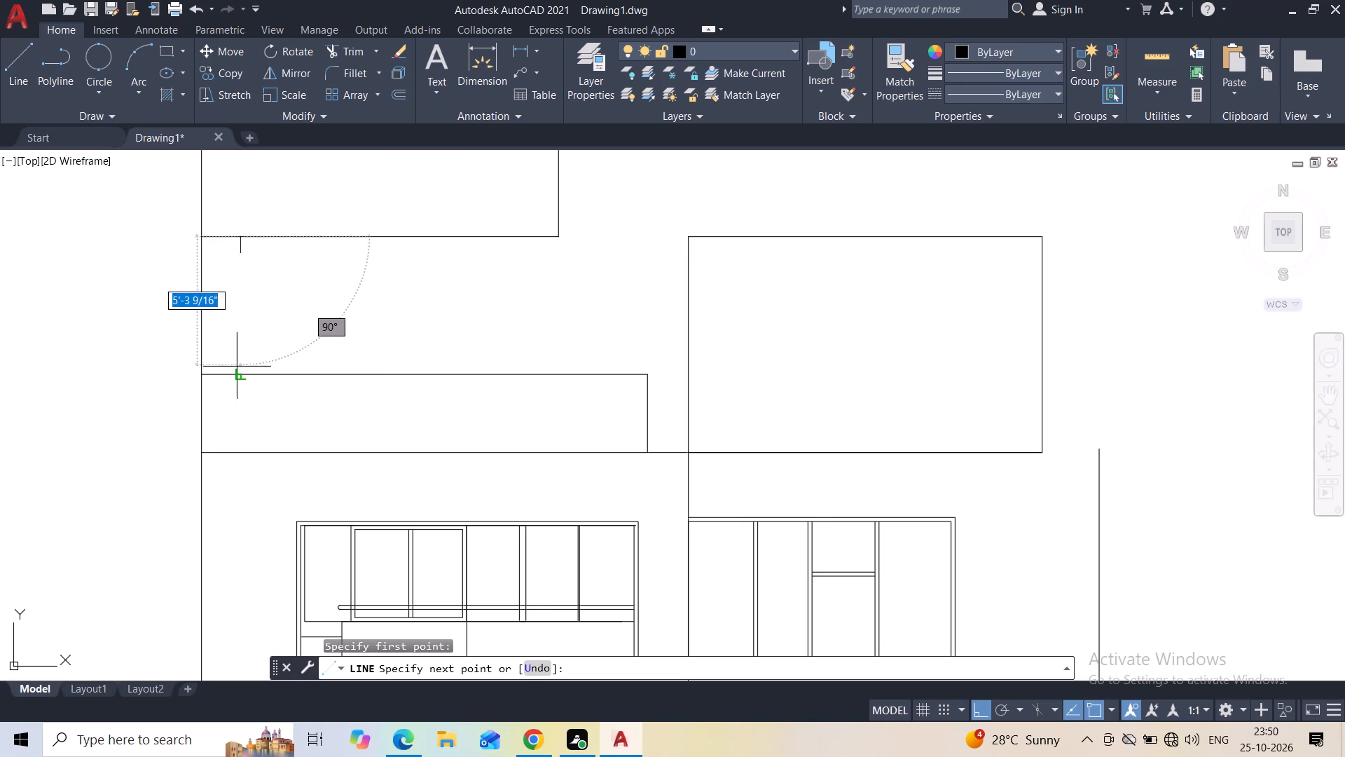
click(237, 372)
key(Escape)
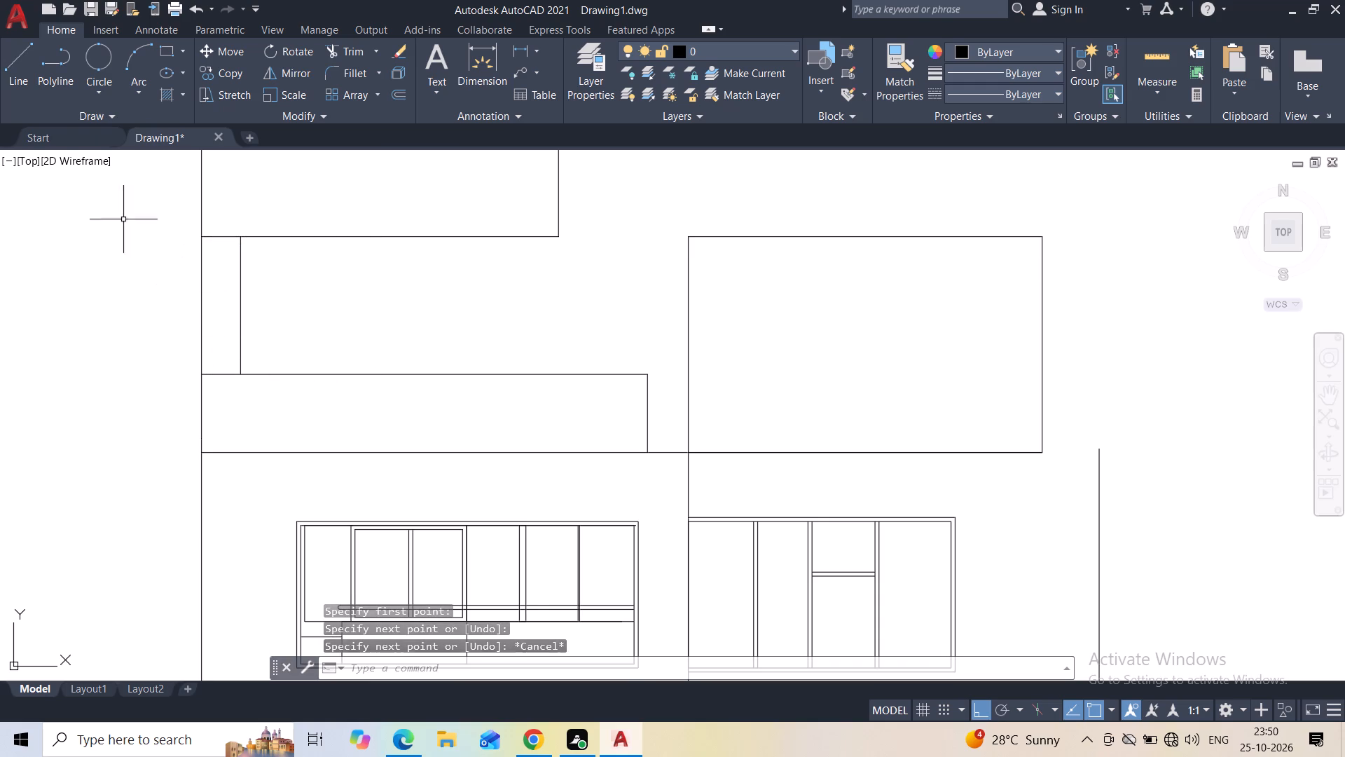
click(9, 83)
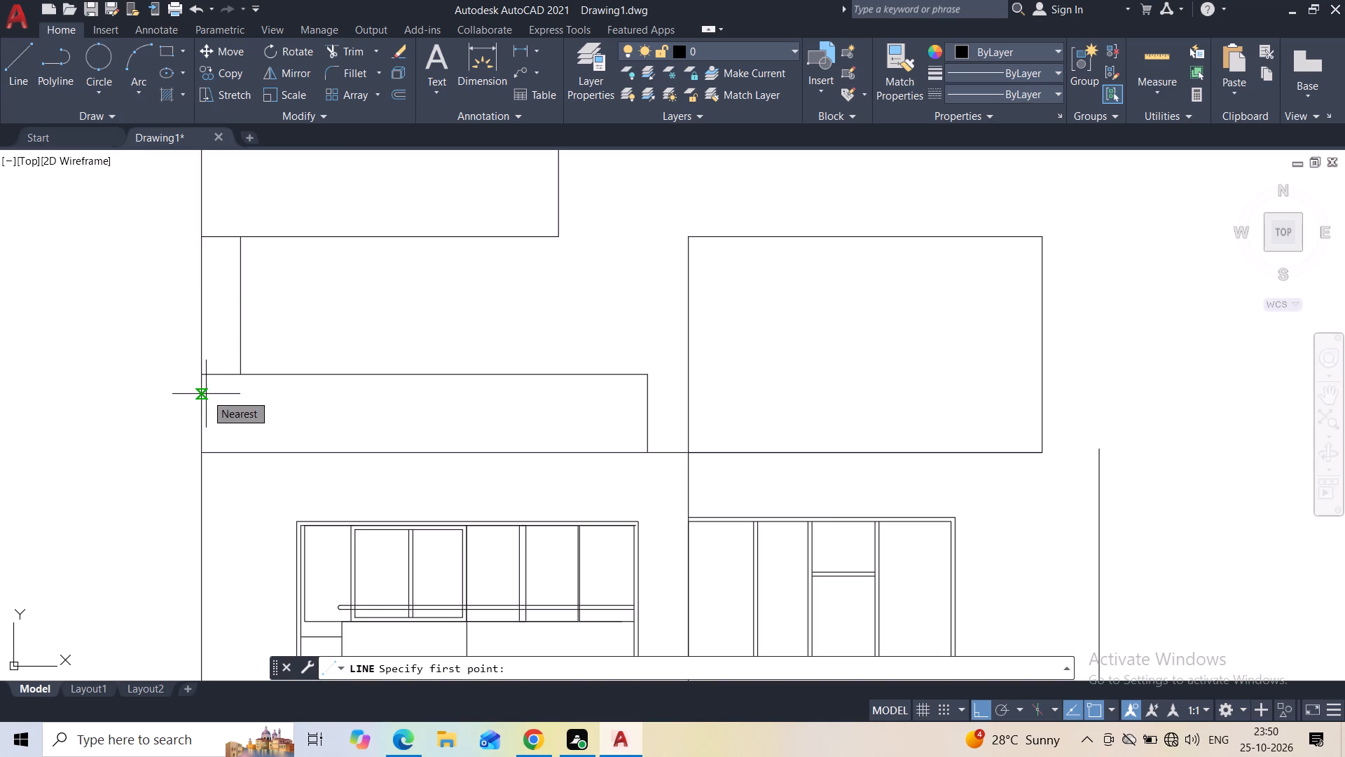
click(226, 375)
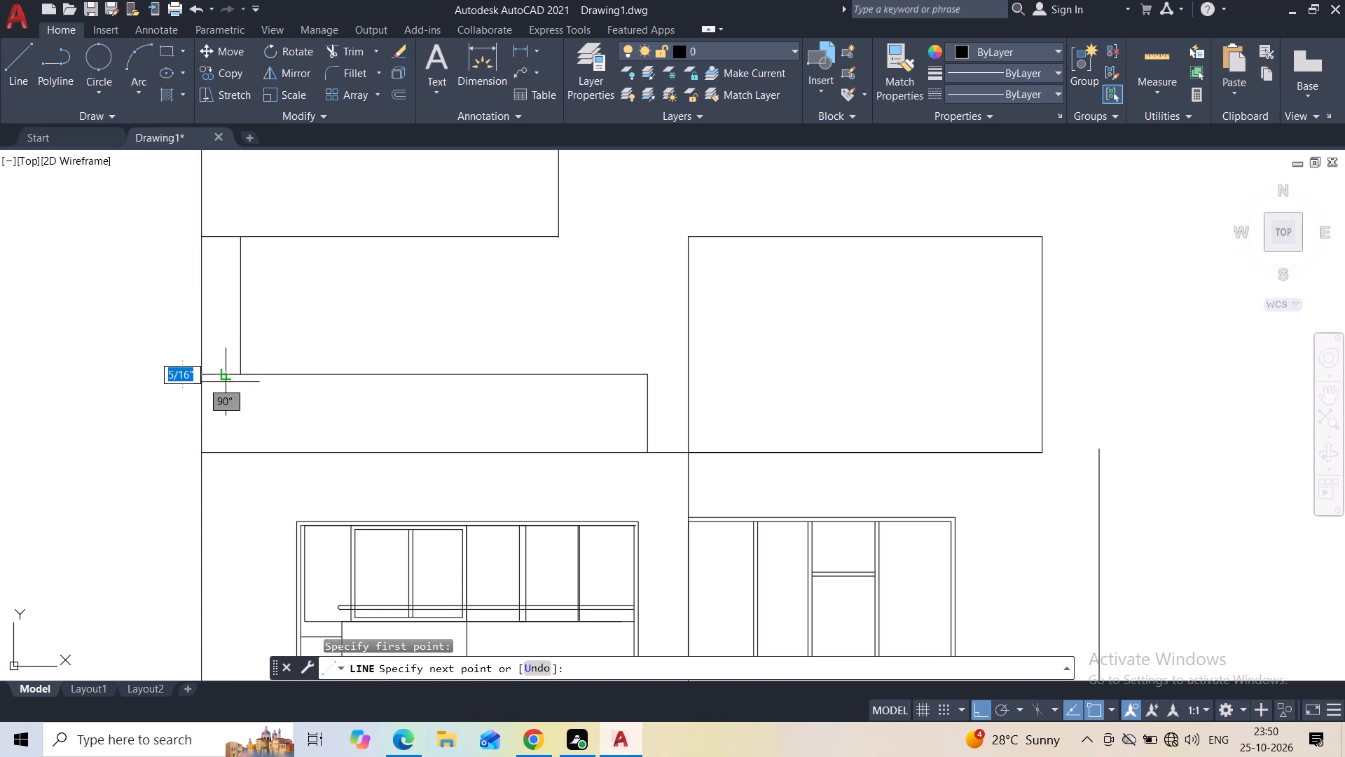
click(226, 445)
key(Escape)
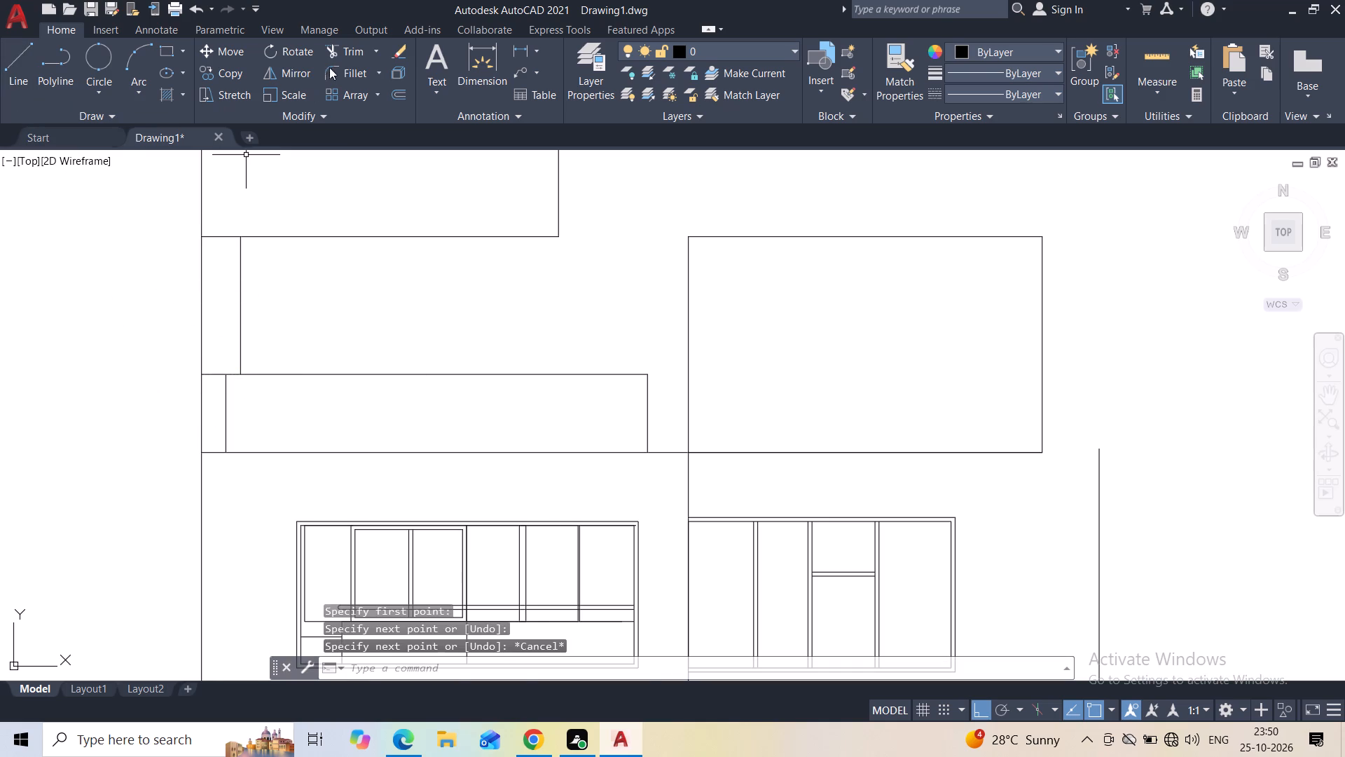
Trim the low box's top line between the tower's outer side line and the upper vertical.
click(334, 45)
drag(214, 368, 219, 405)
key(Escape)
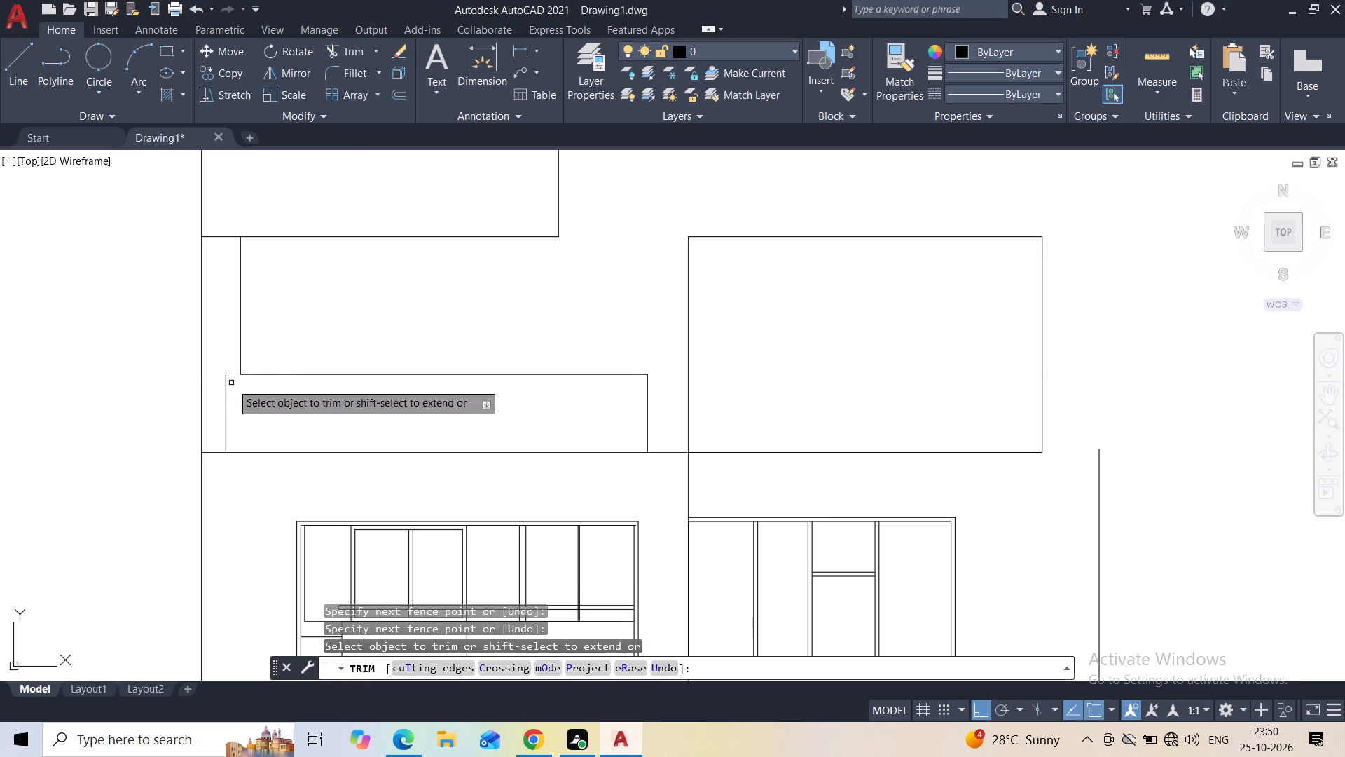
Draw a short horizontal line from the lower vertical's top end to below the upper vertical's bottom end.
click(31, 78)
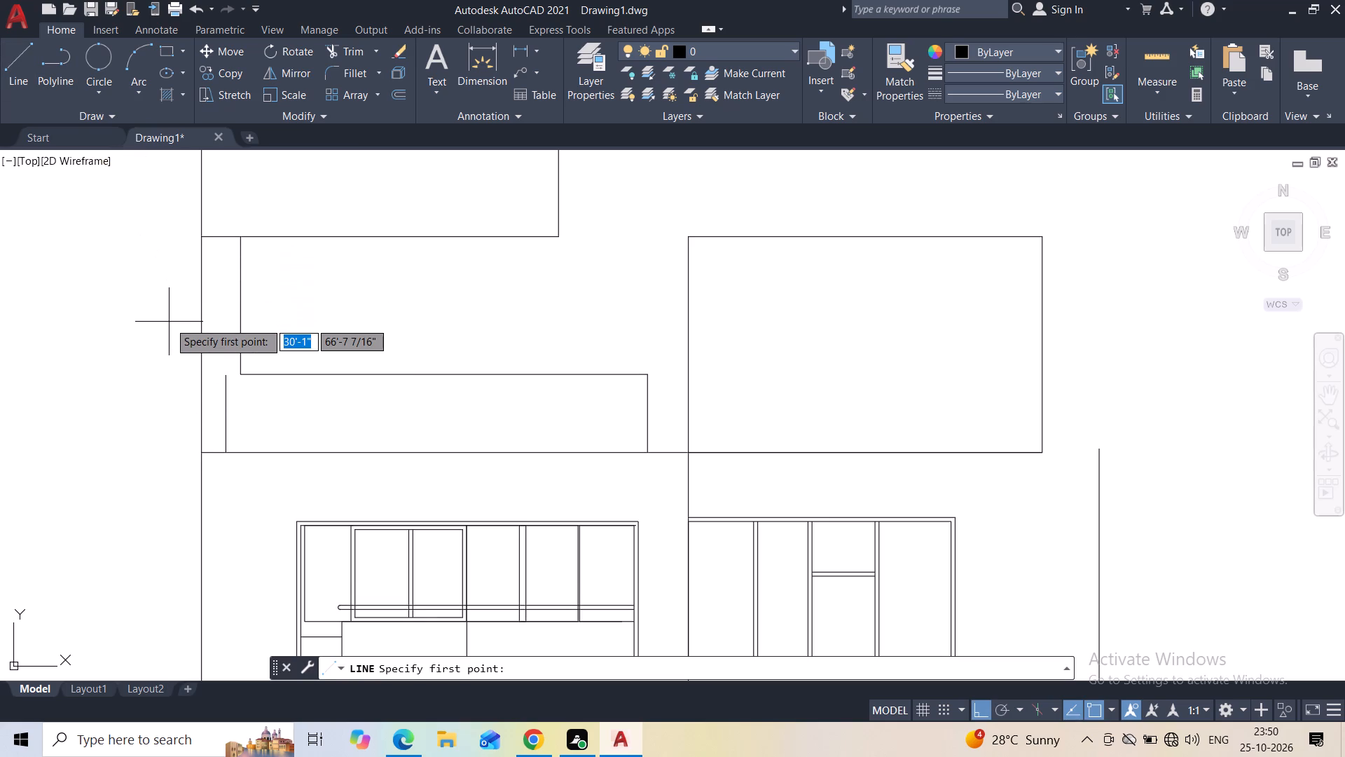
scroll(219, 369, up, 2)
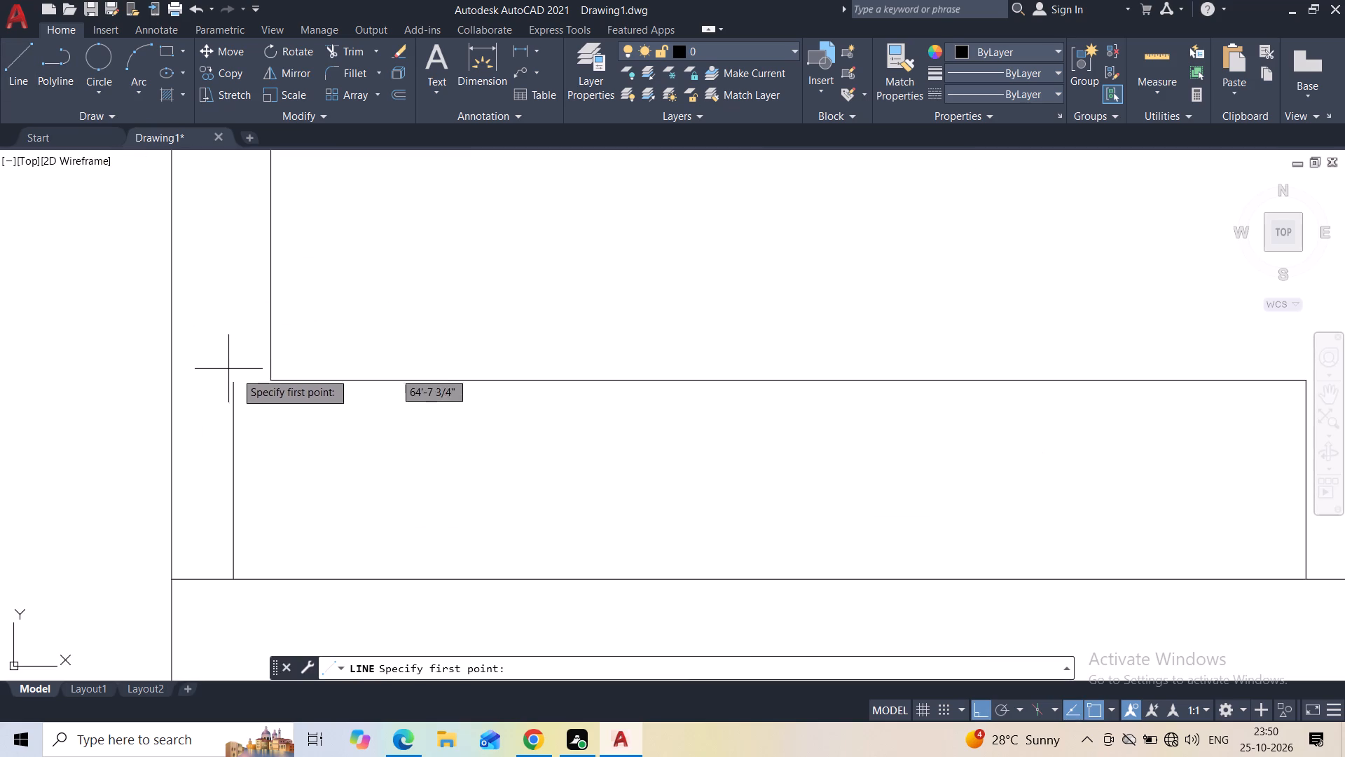
click(237, 385)
click(274, 384)
scroll(273, 383, up, 2)
key(Escape)
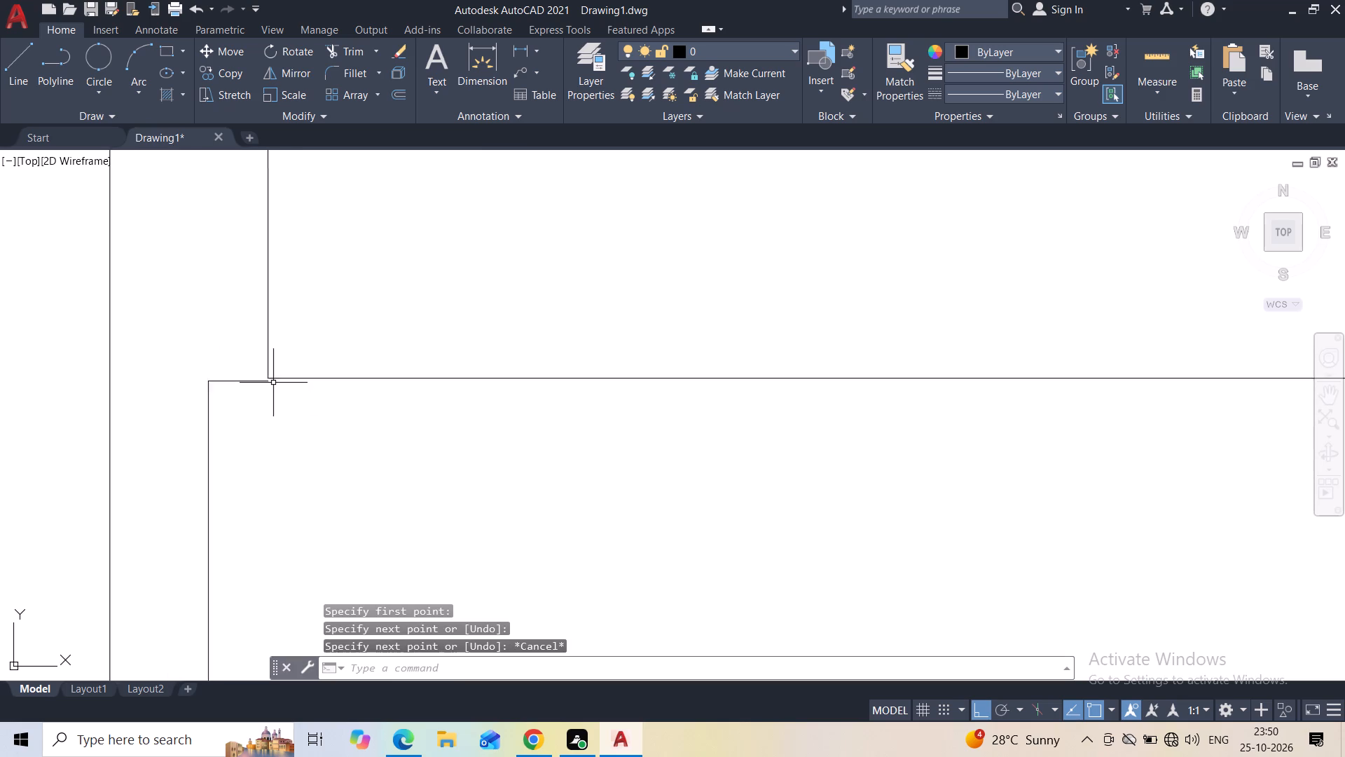
Move the short horizontal line and lower vertical together up to the low box's top line at the upper vertical's bottom end.
scroll(276, 363, up, 3)
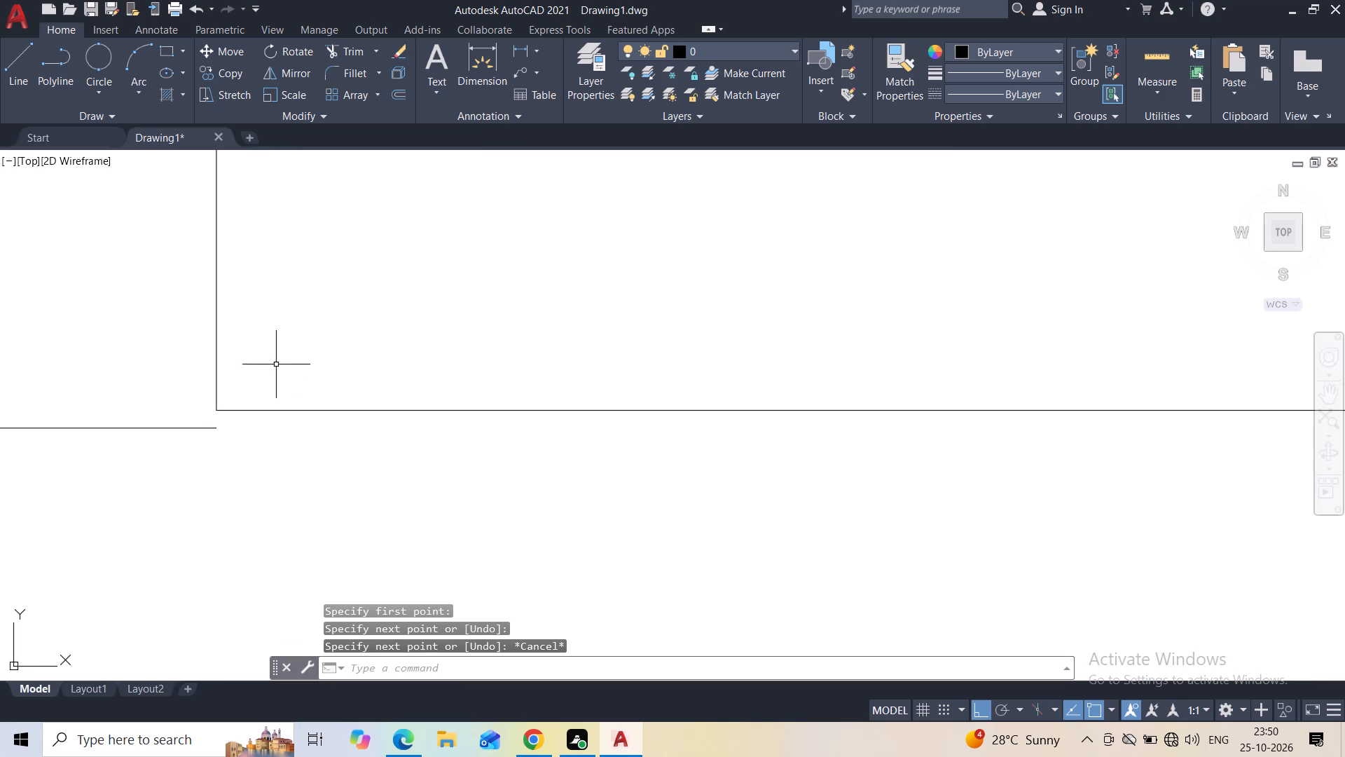
middle_drag(201, 408, 391, 381)
scroll(173, 404, down, 1)
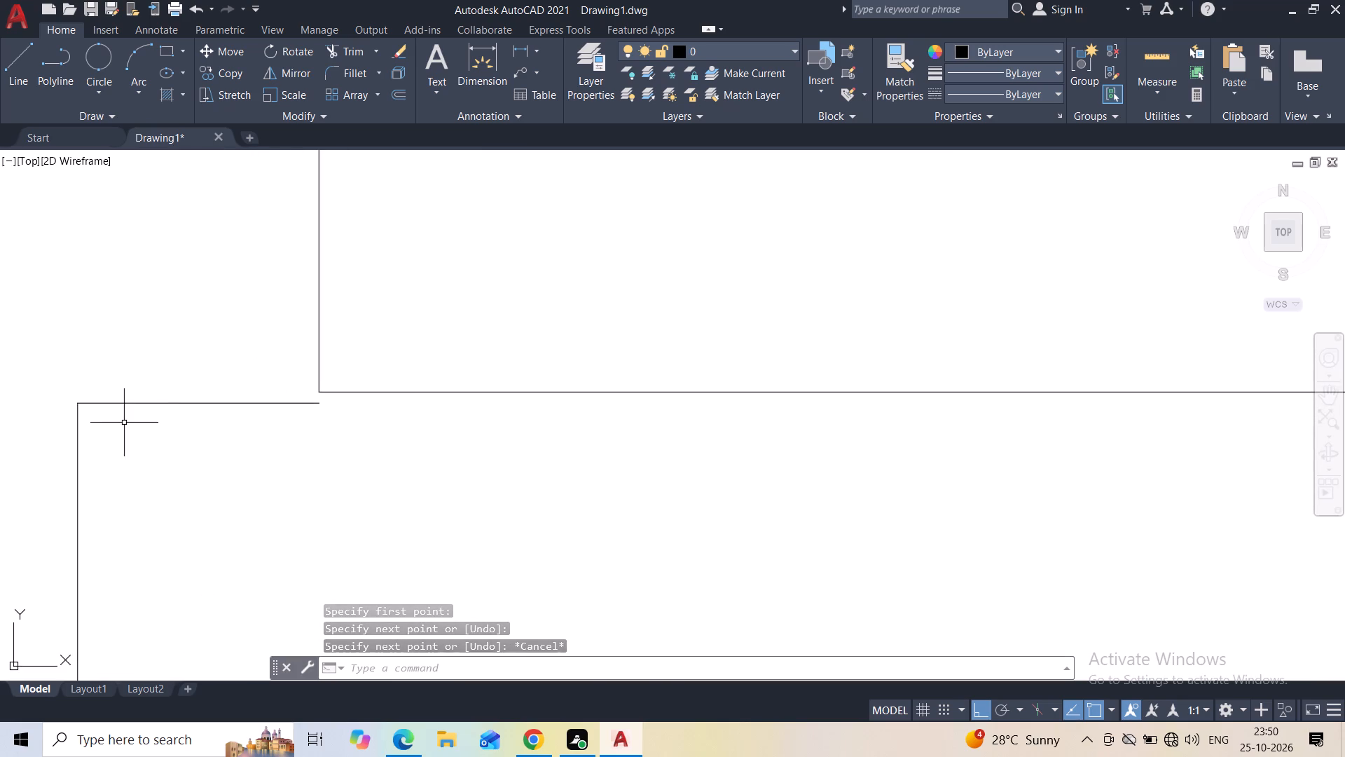
click(116, 400)
click(19, 483)
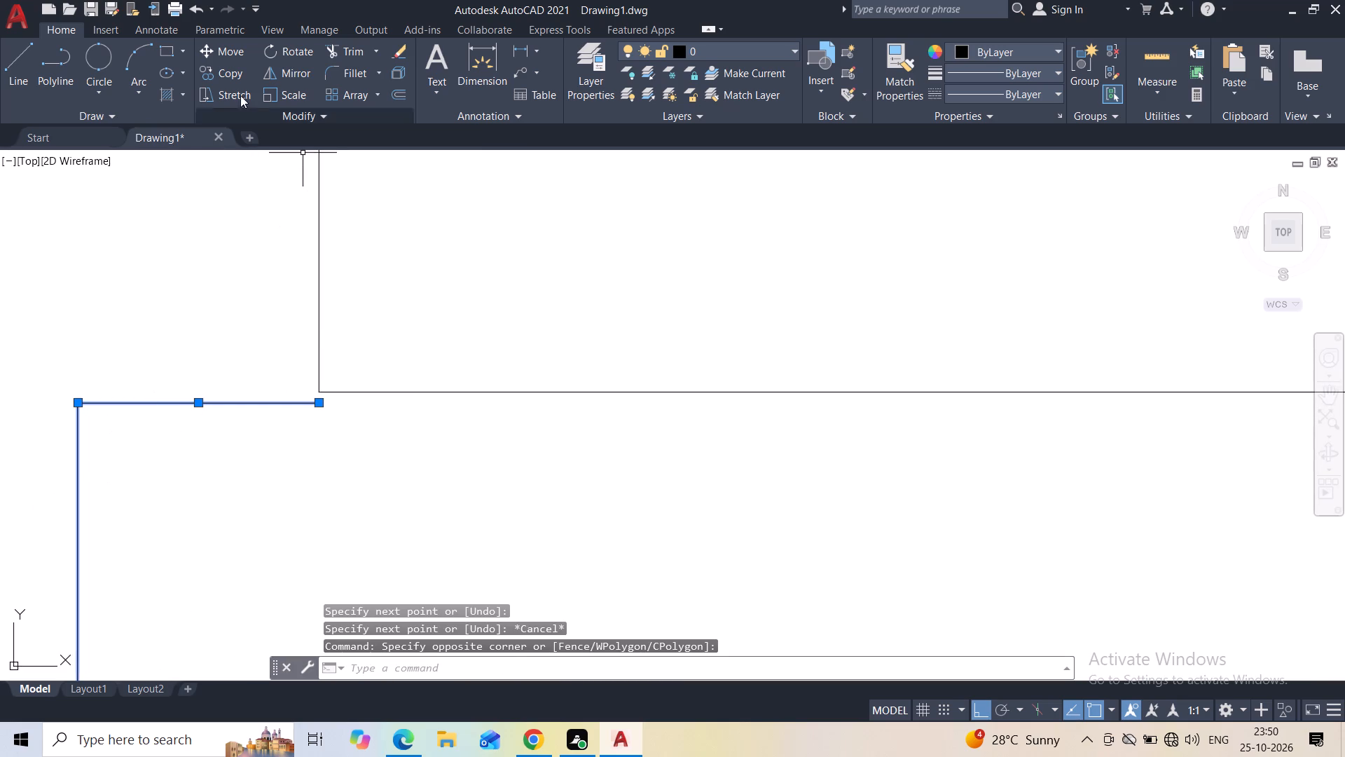
click(215, 60)
click(324, 407)
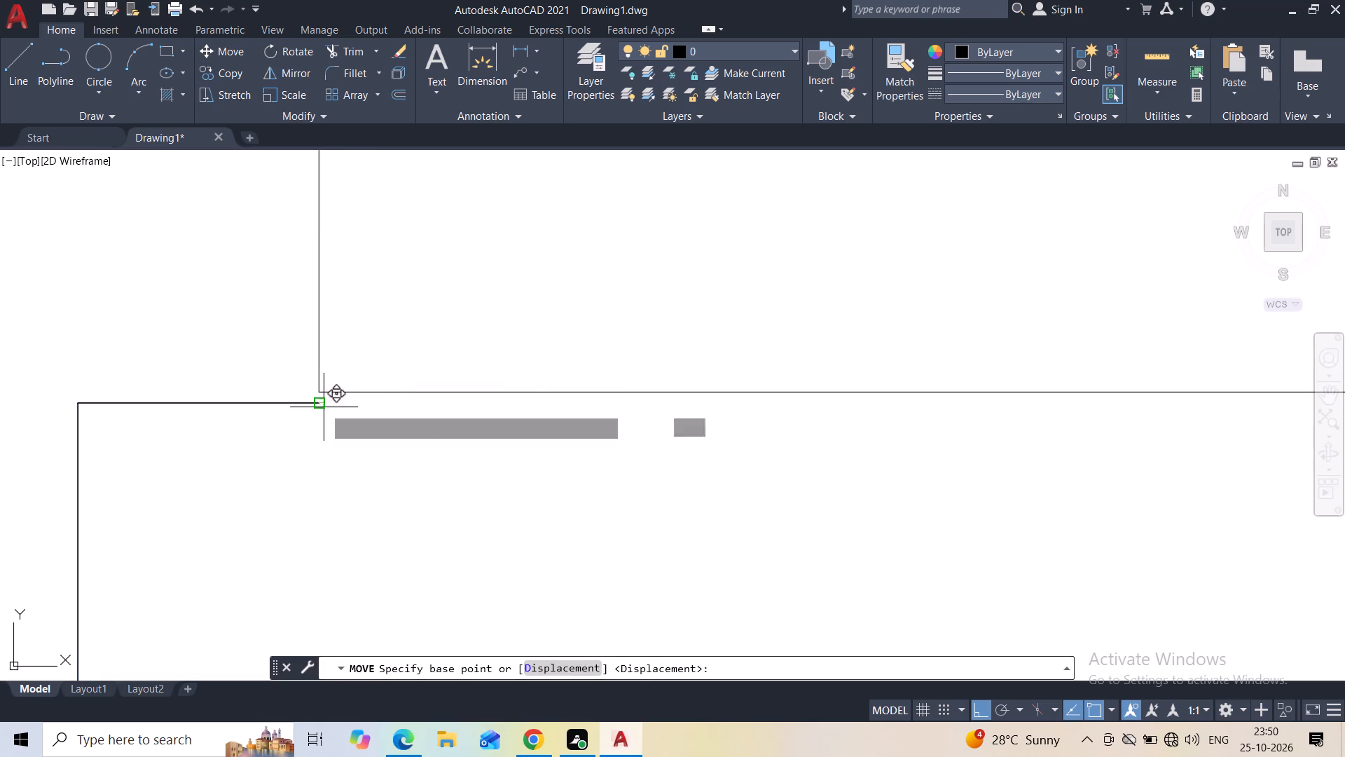
click(322, 393)
key(Escape)
Close the gap below the low box's outer vertical with a short line down to the roof line.
middle_drag(304, 484, 345, 325)
scroll(345, 325, down, 2)
middle_drag(304, 481, 312, 445)
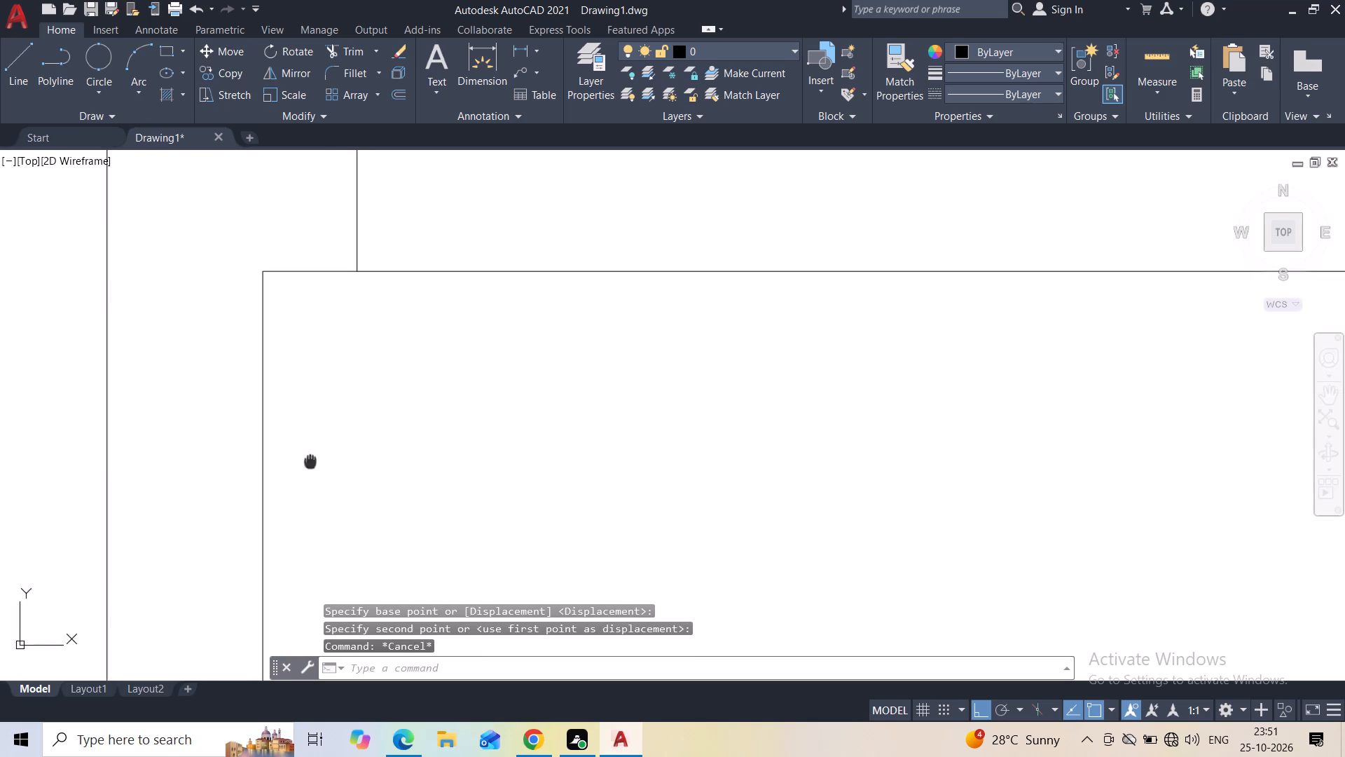
middle_drag(312, 445, 311, 347)
middle_drag(319, 437, 319, 384)
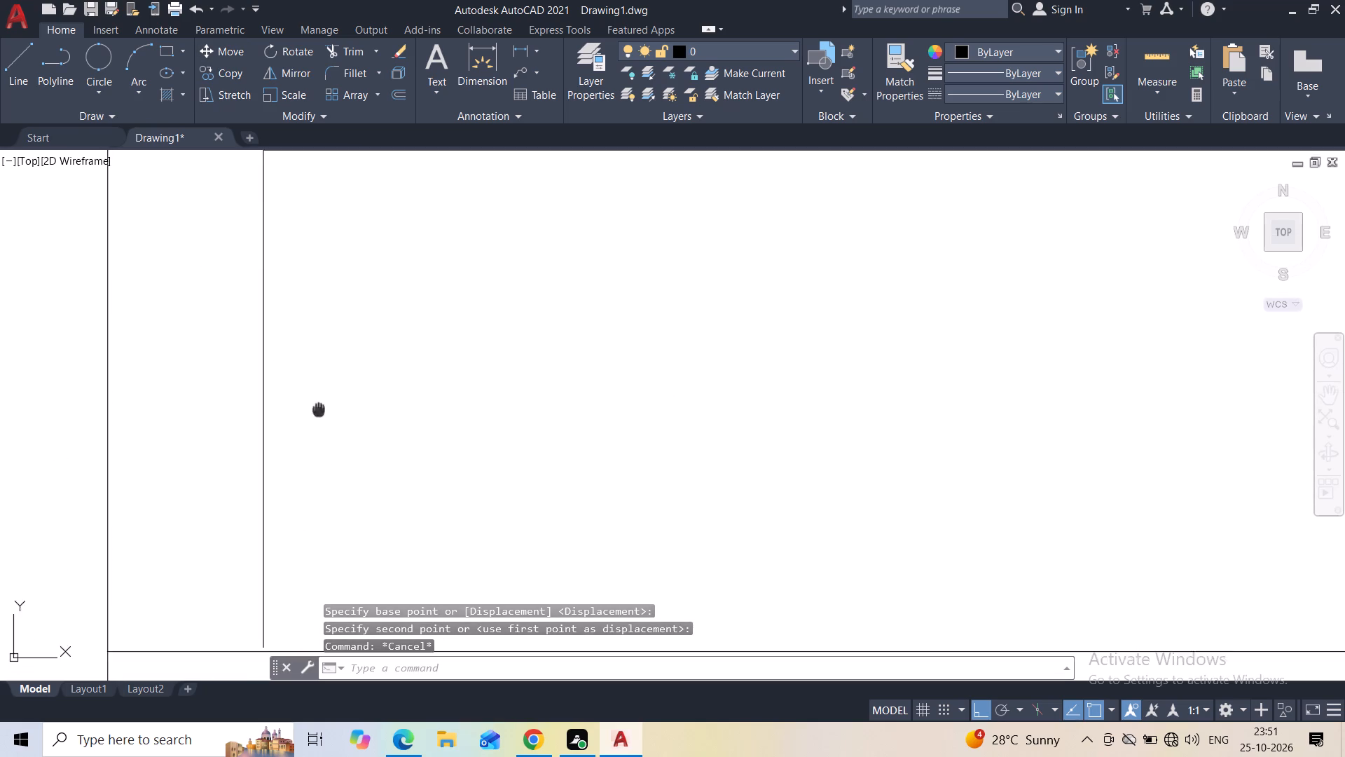
middle_drag(319, 384, 308, 264)
scroll(254, 512, up, 2)
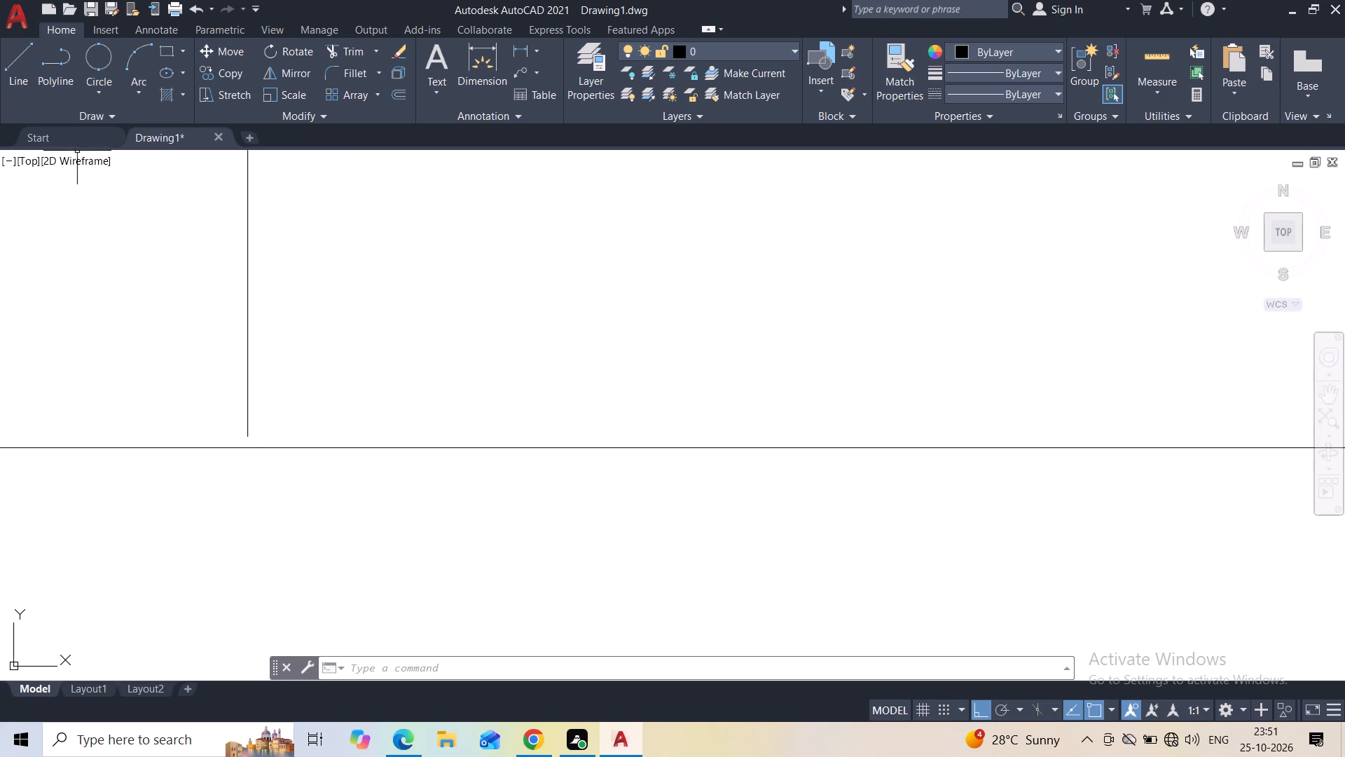
click(8, 58)
scroll(167, 431, up, 2)
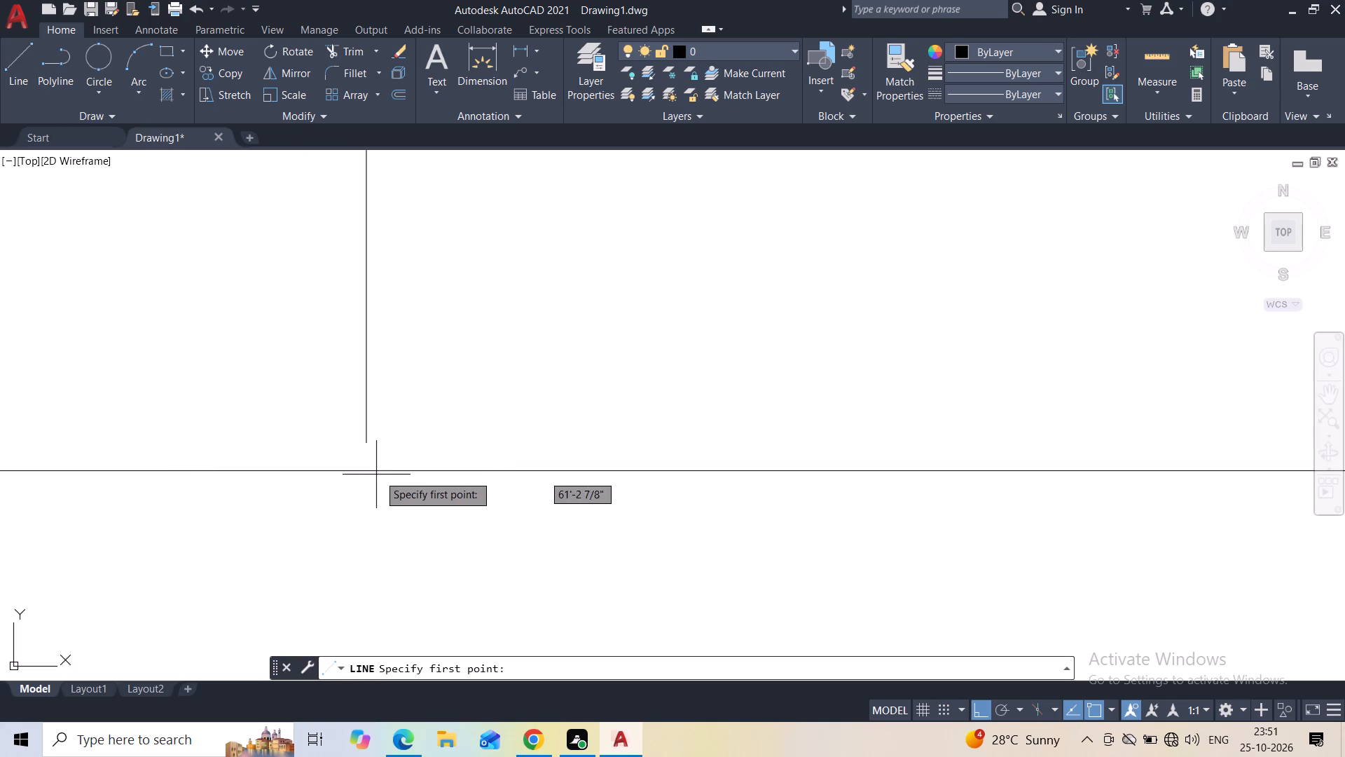
click(368, 445)
click(361, 468)
key(Escape)
Shift the top box's free side line horizontally inward, keeping it between the top and bottom edges.
scroll(394, 389, down, 6)
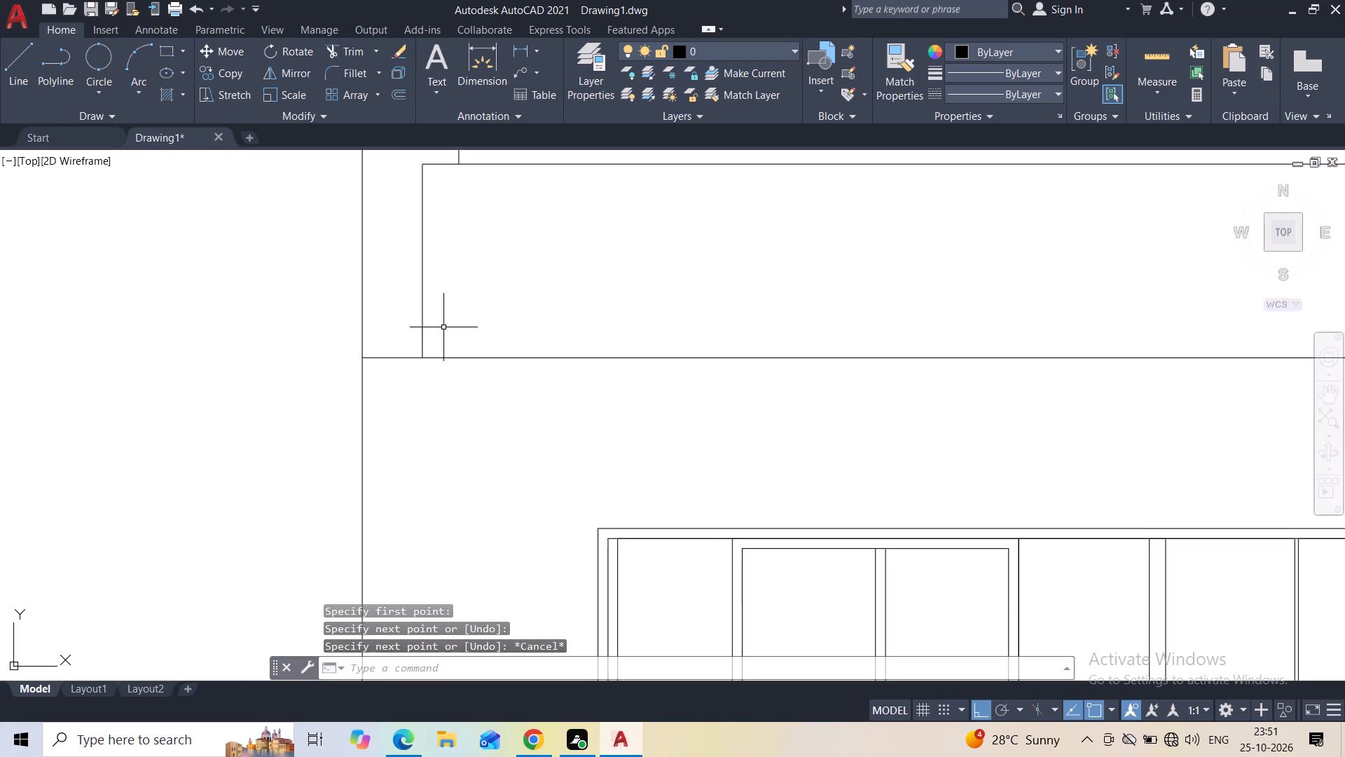
middle_drag(458, 311, 319, 484)
scroll(186, 416, down, 1)
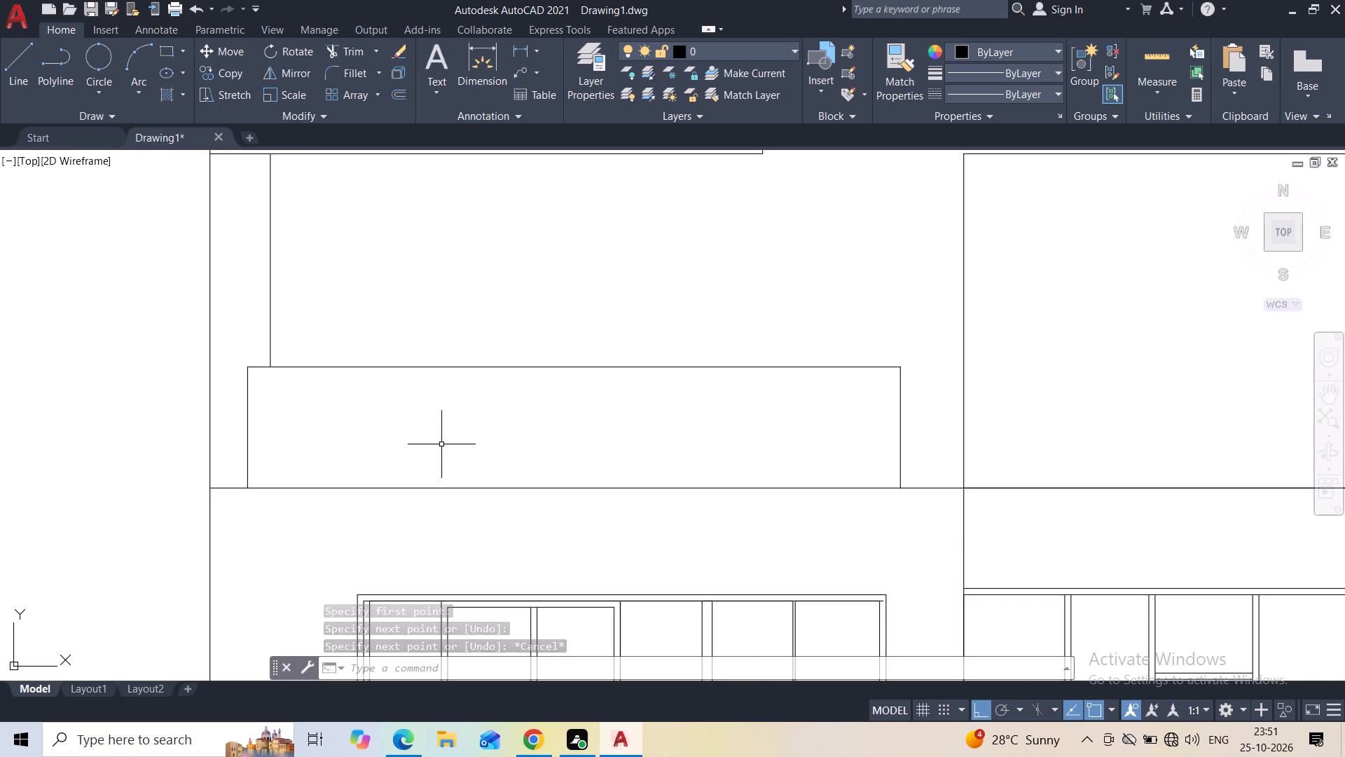
scroll(441, 444, down, 1)
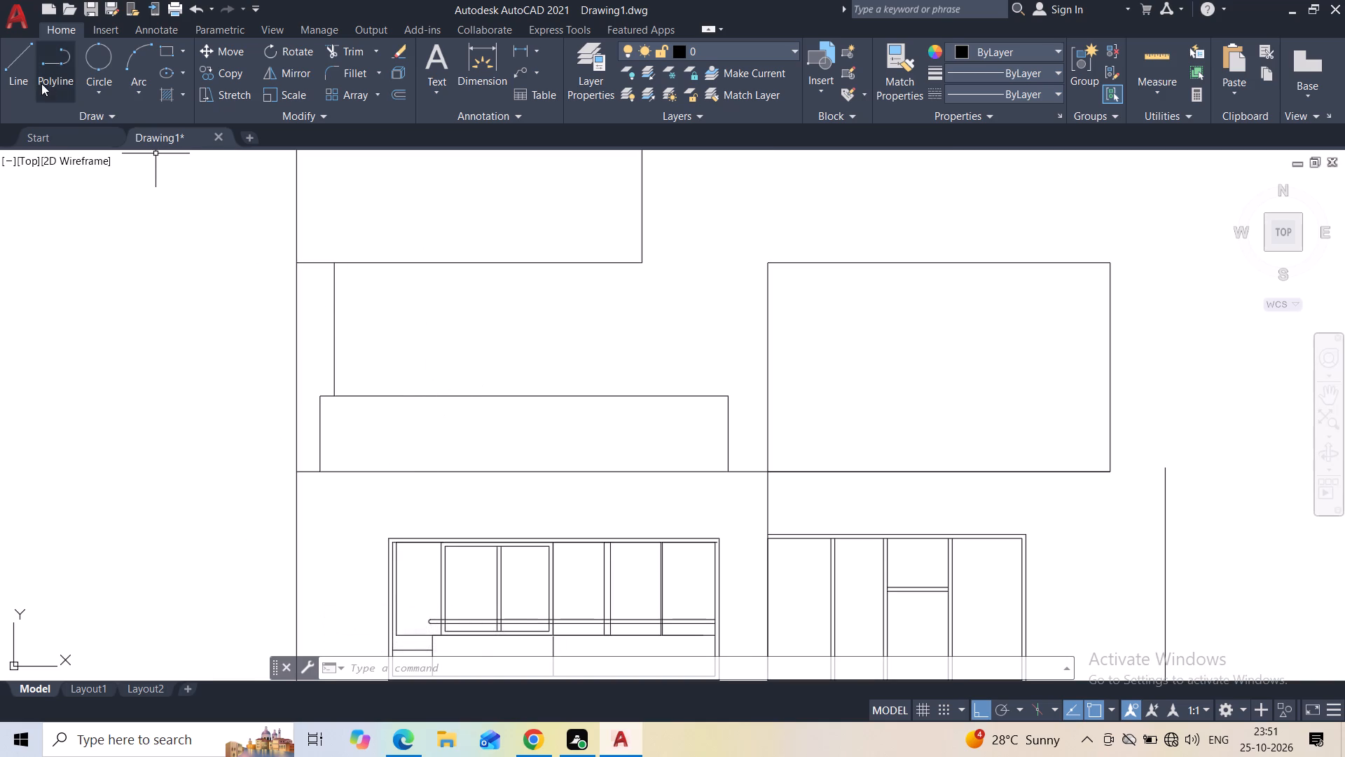
click(32, 75)
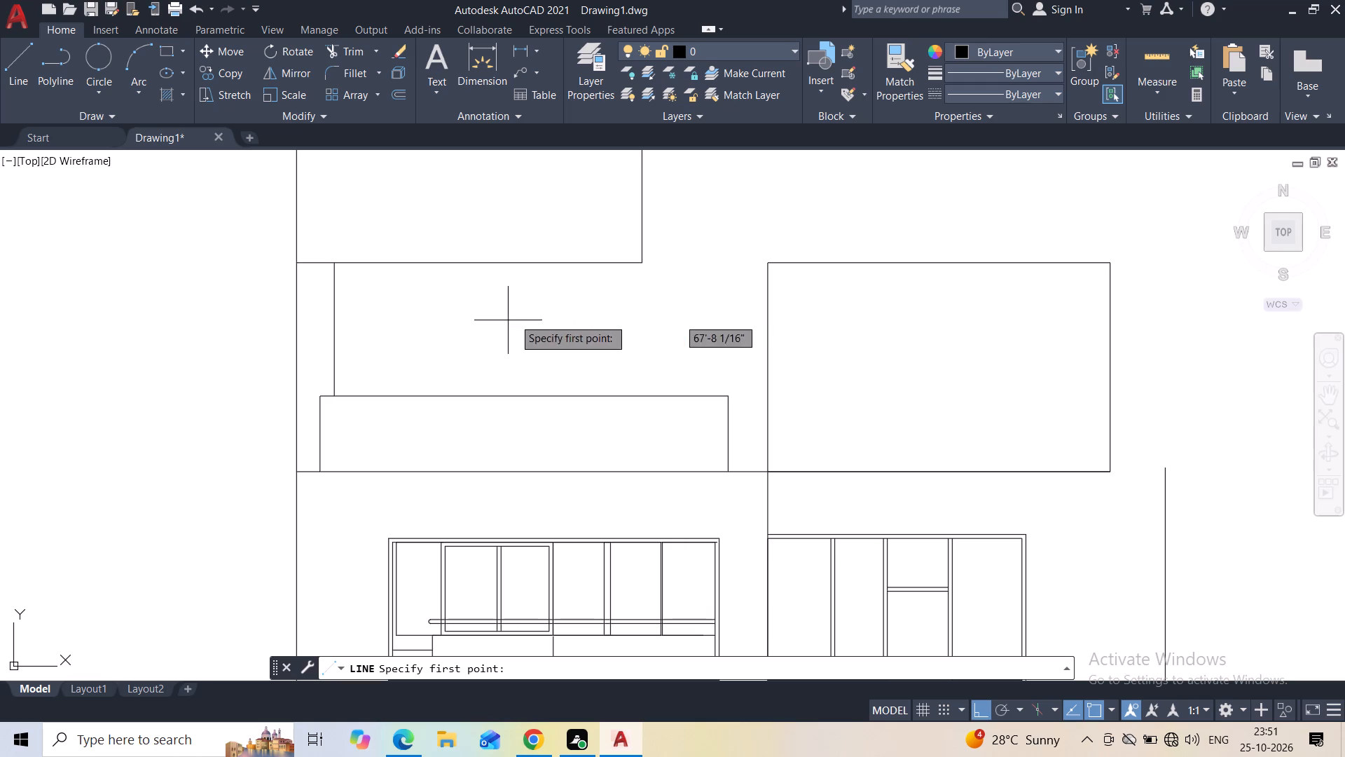
middle_drag(620, 244, 609, 315)
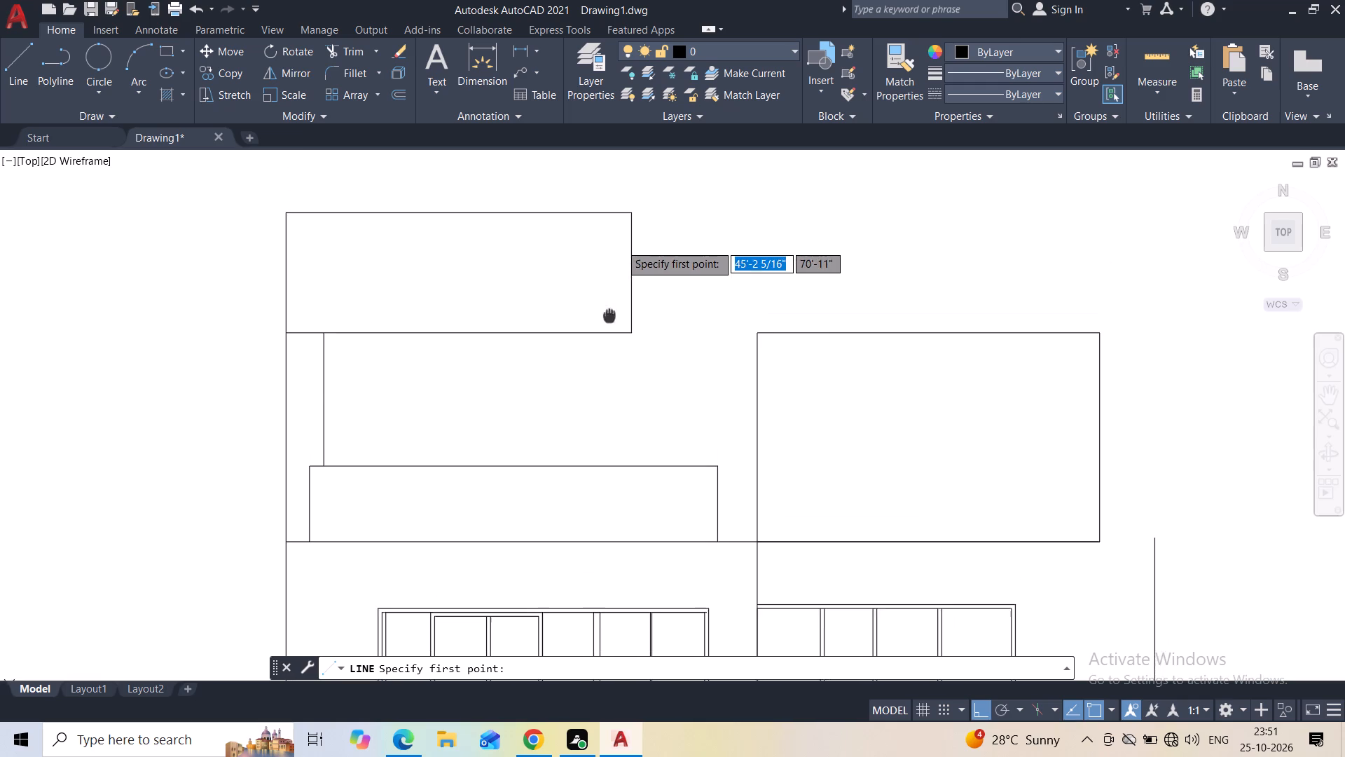
middle_drag(609, 315, 609, 317)
key(Escape)
click(641, 273)
click(602, 282)
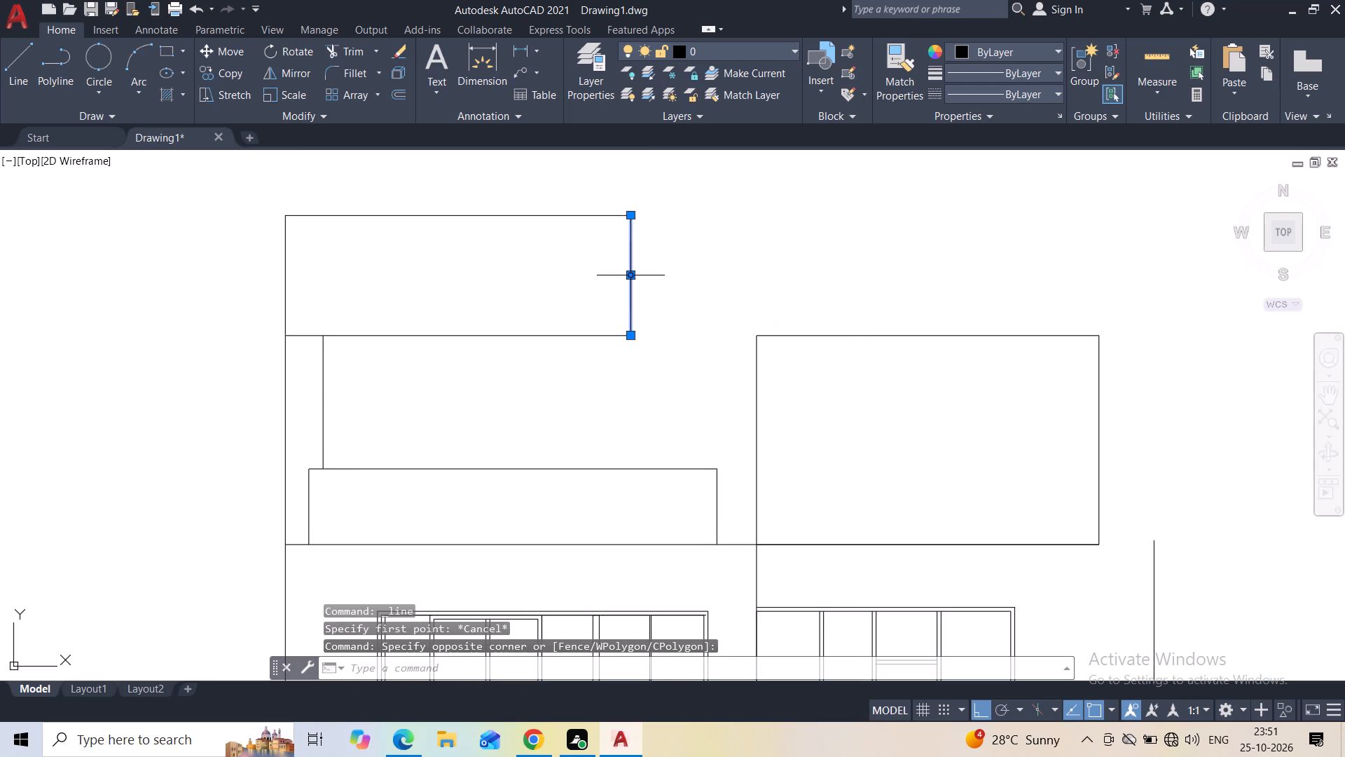
click(627, 274)
click(584, 283)
key(Escape)
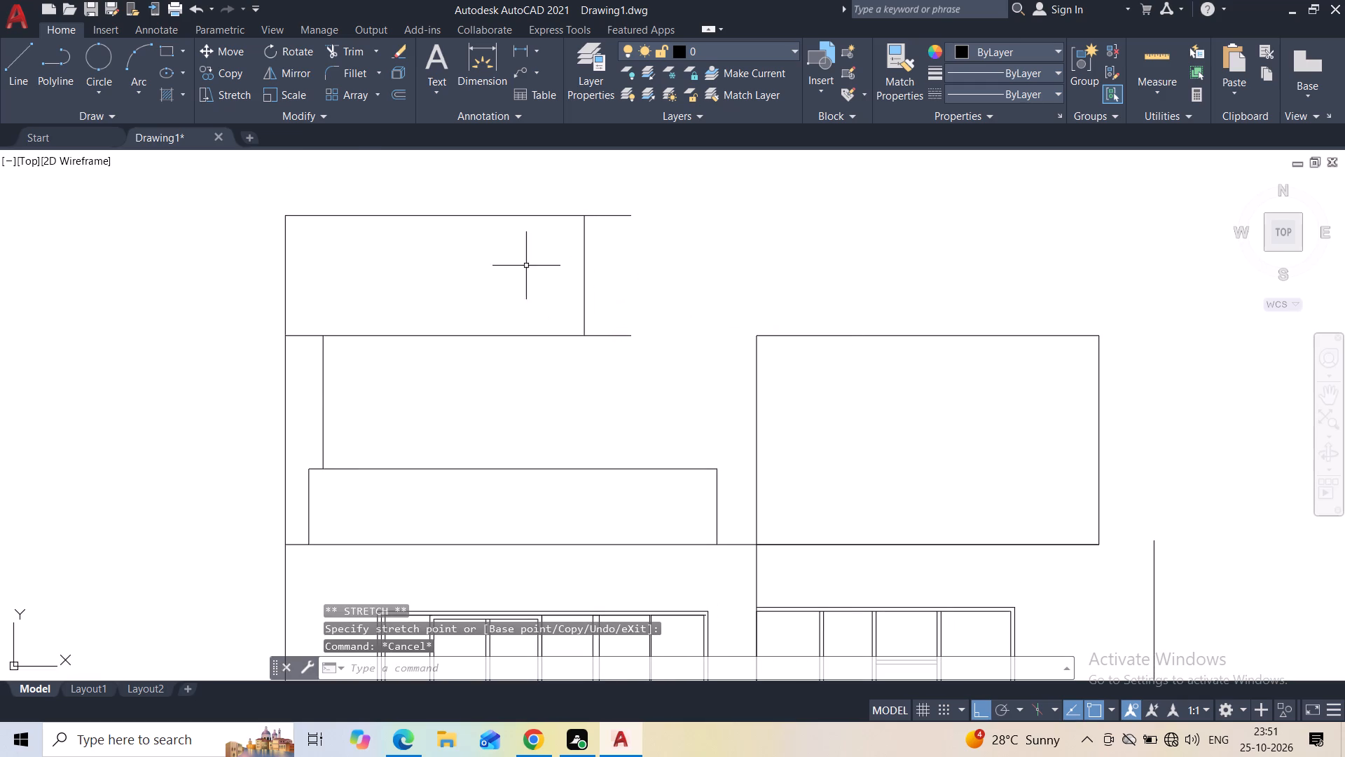
Draw a vertical line from the bottom end of the top box's inner side line down to the low box's top line.
click(6, 87)
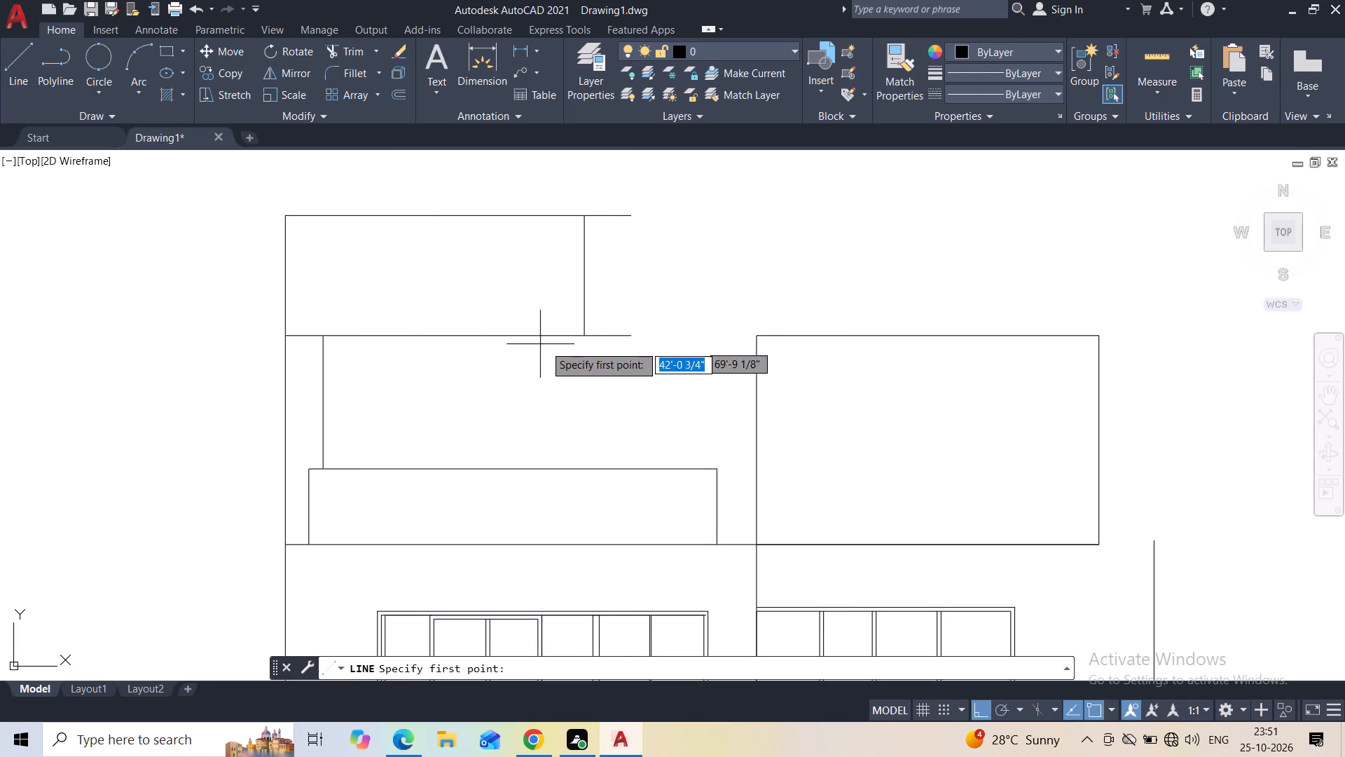
click(585, 339)
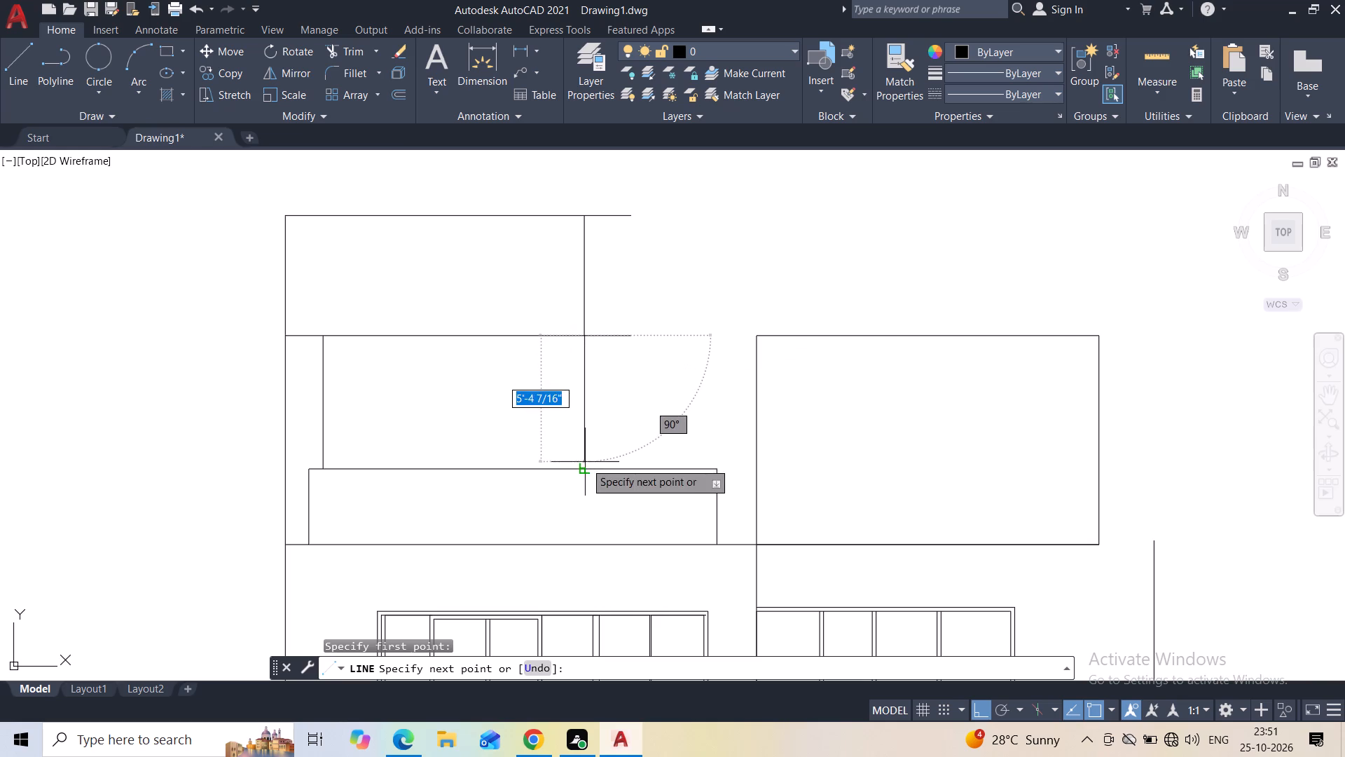
click(585, 462)
key(Escape)
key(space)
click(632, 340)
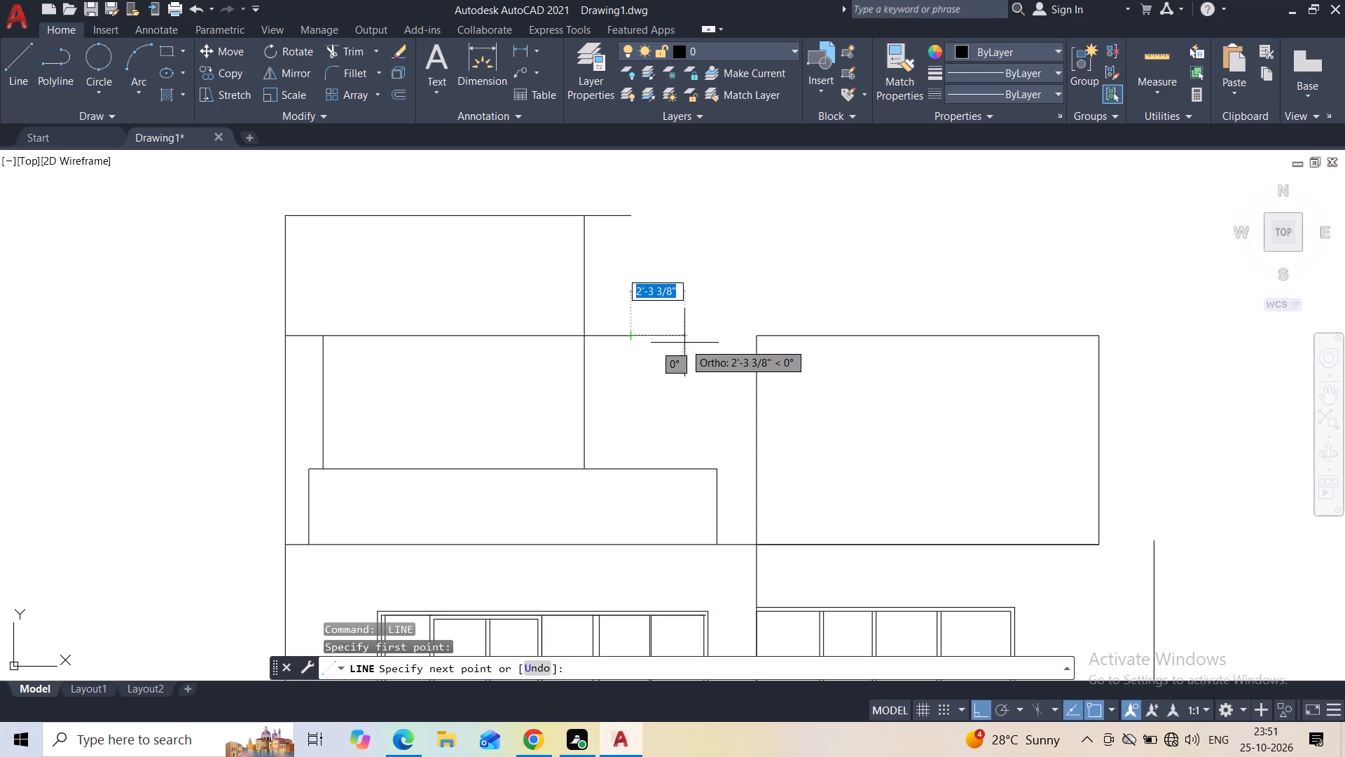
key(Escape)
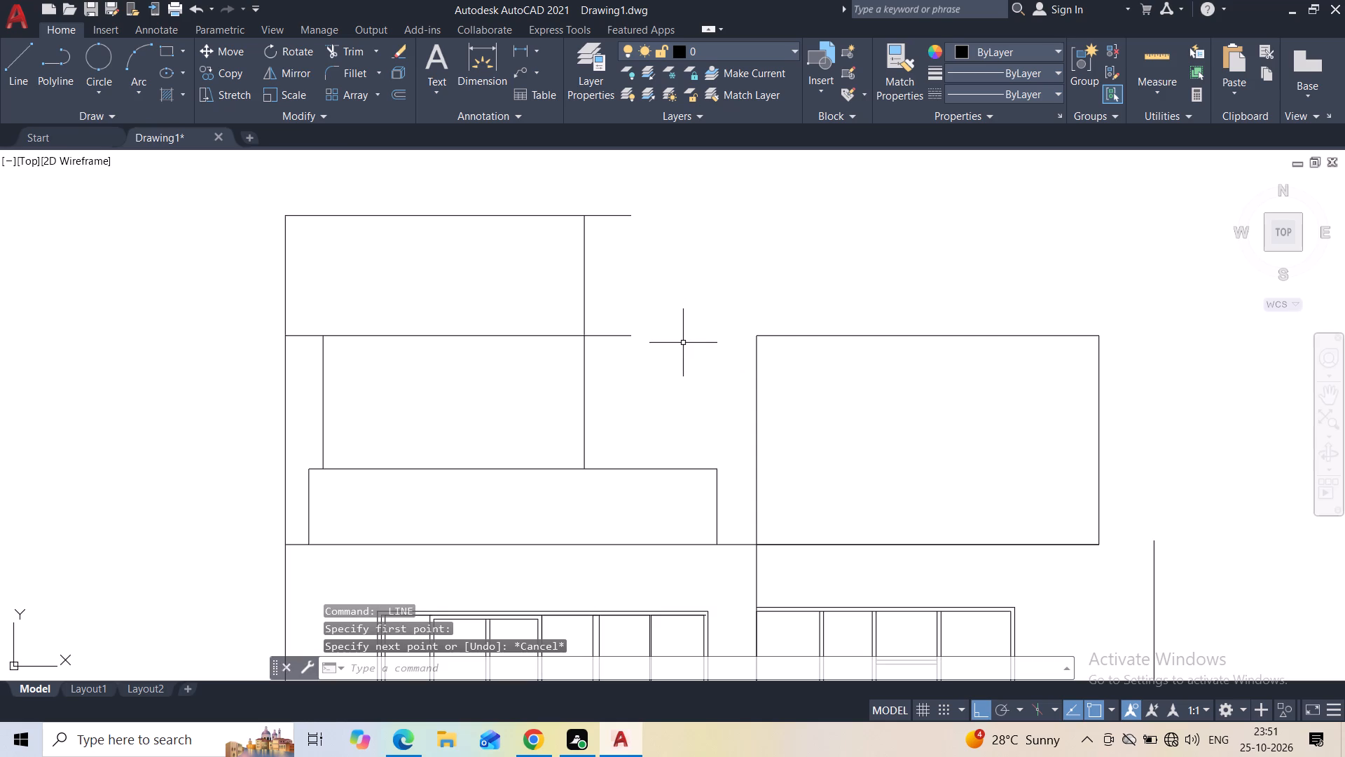
Move the top box's side line and the vertical below it together about 8 9/16" inward along the middle horizontal line.
click(597, 275)
click(581, 278)
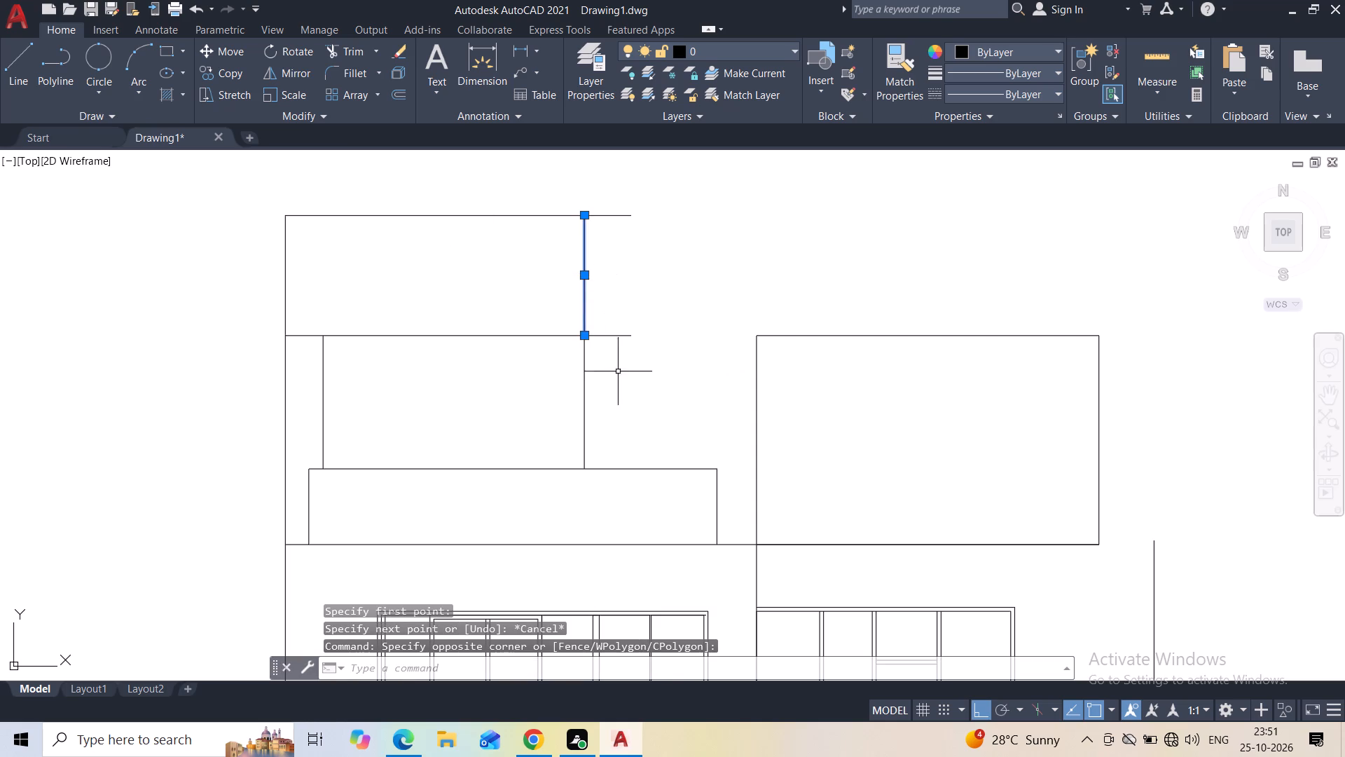
drag(605, 381, 591, 390)
drag(580, 391, 572, 393)
click(225, 59)
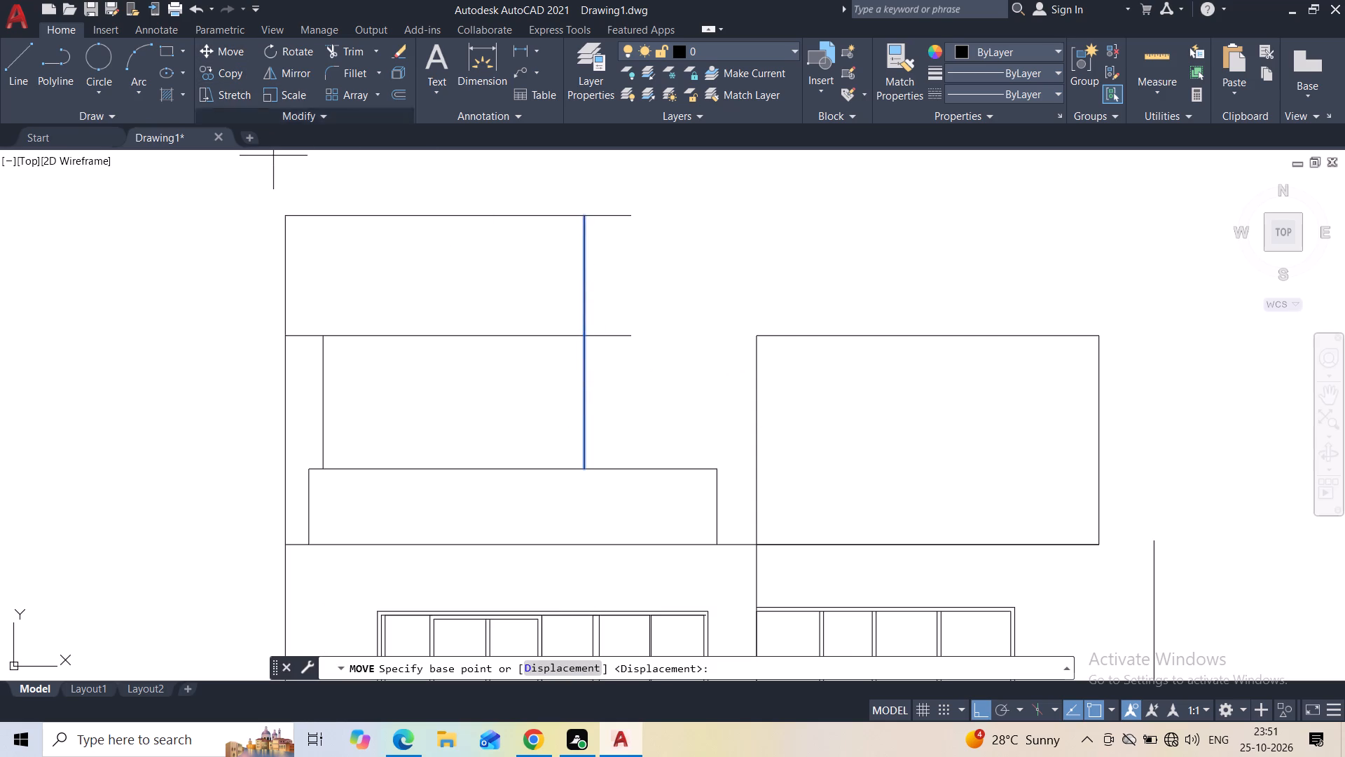
click(586, 339)
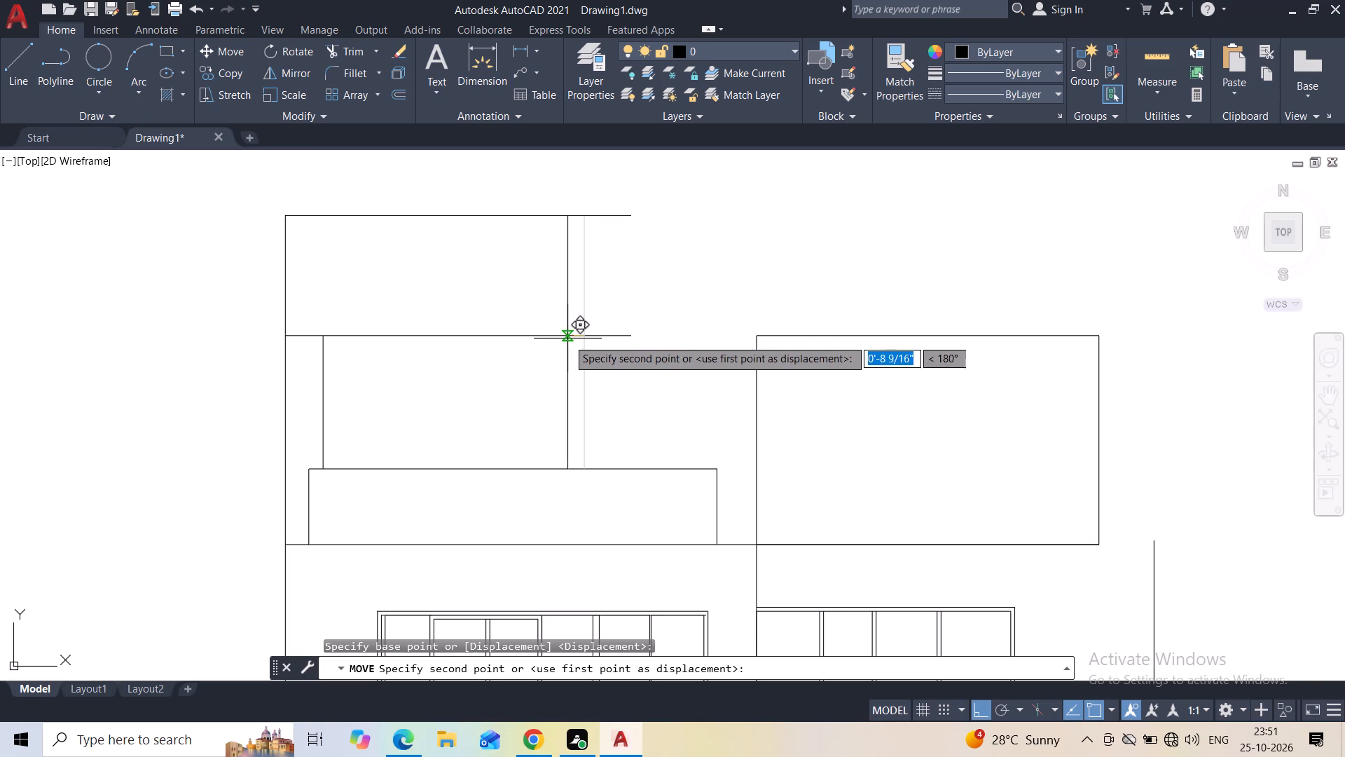
click(567, 339)
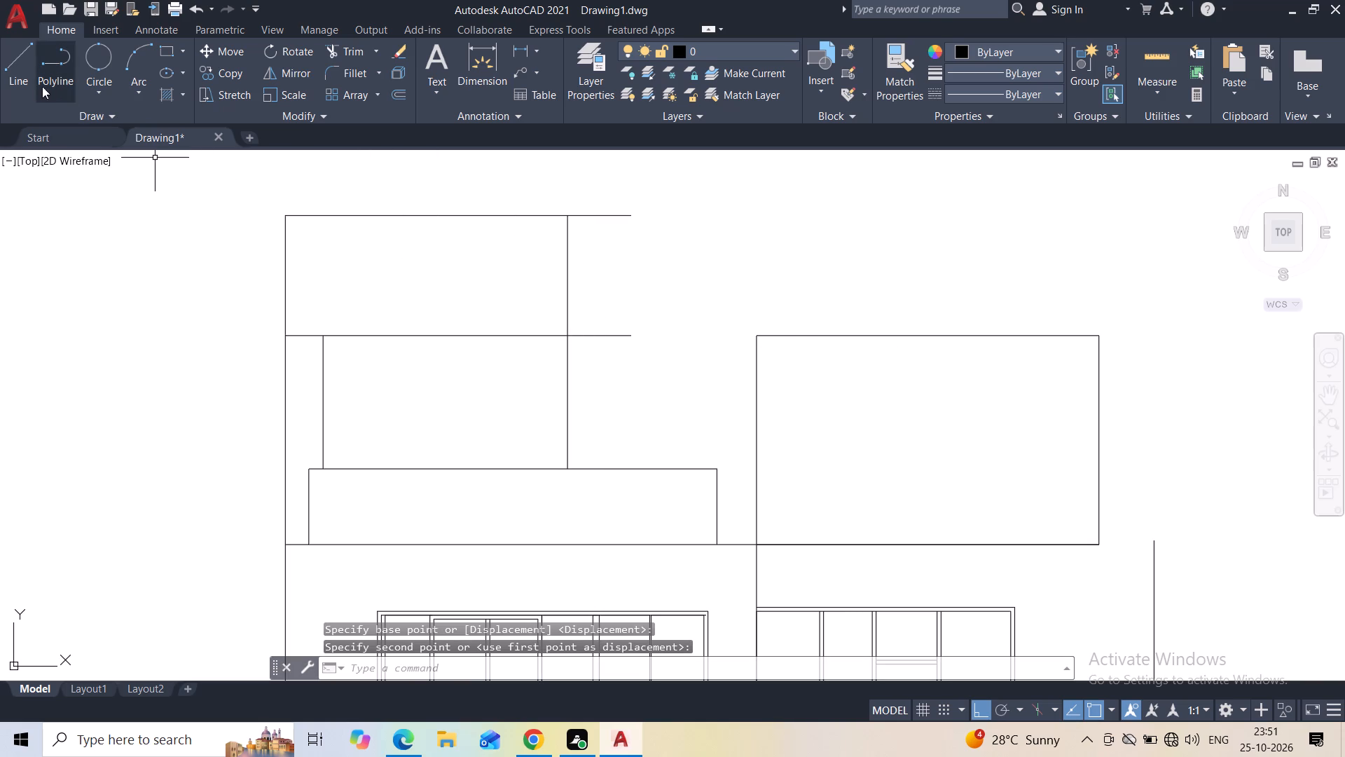
Extend the middle horizontal line's free end with a short line toward the side wing's upper box.
click(27, 86)
click(631, 339)
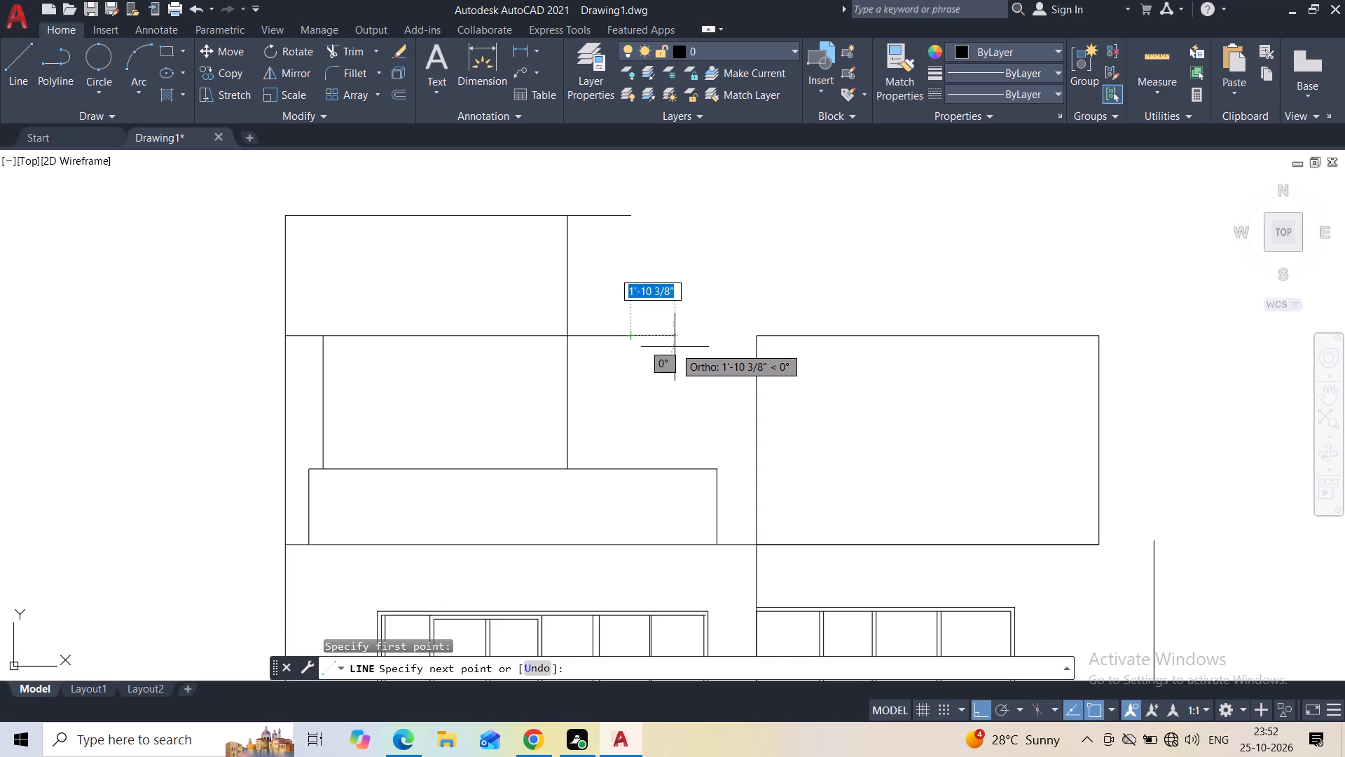
click(661, 364)
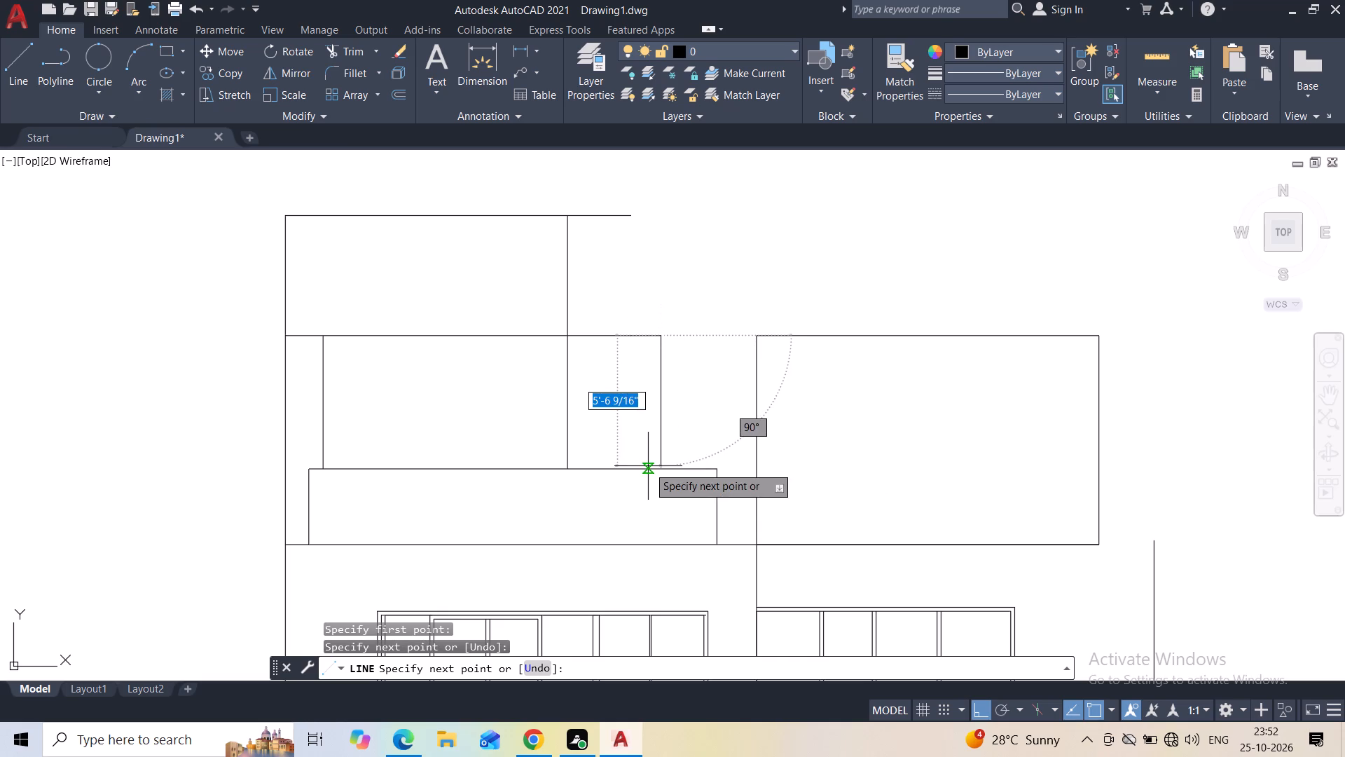
key(Escape)
Move the two stacked verticals together about 1'-0 7/8" farther inward along the middle horizontal line.
click(588, 285)
click(559, 303)
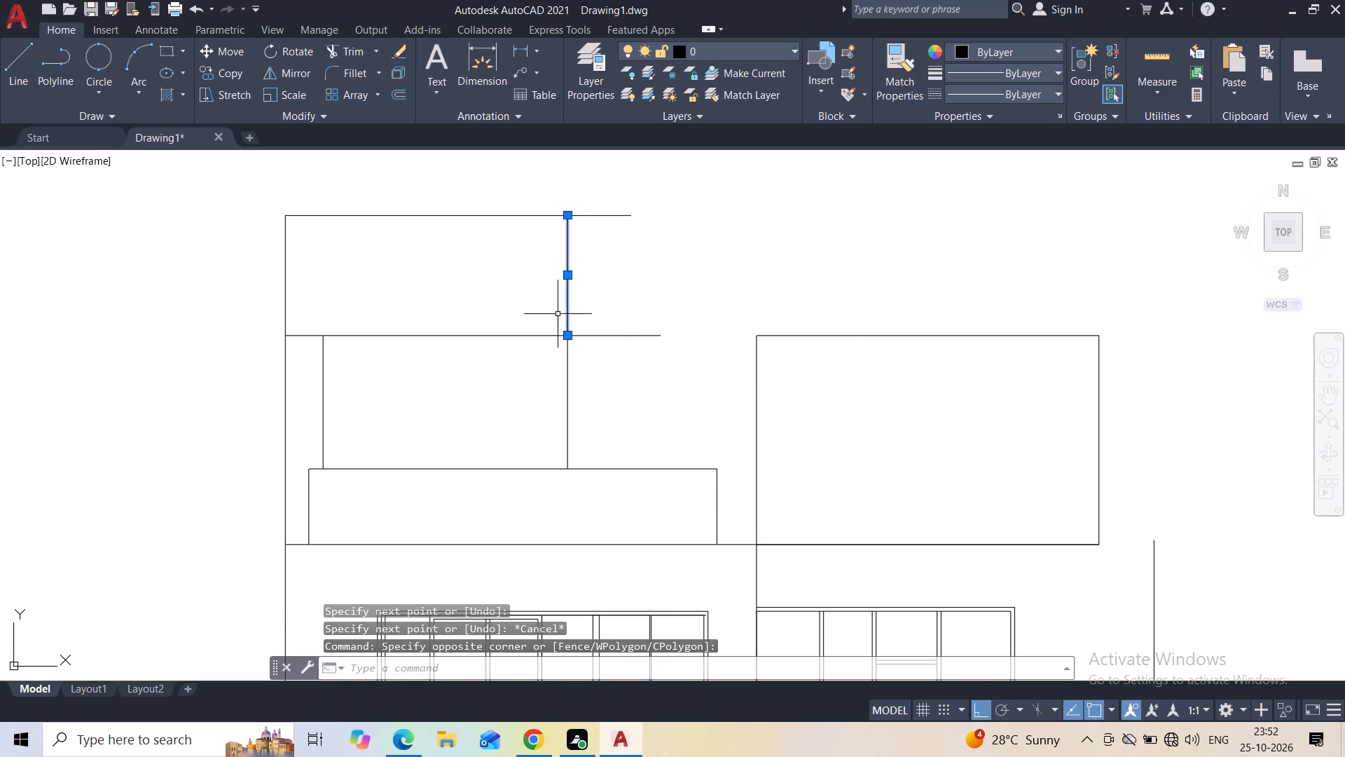
click(590, 423)
click(562, 423)
click(217, 60)
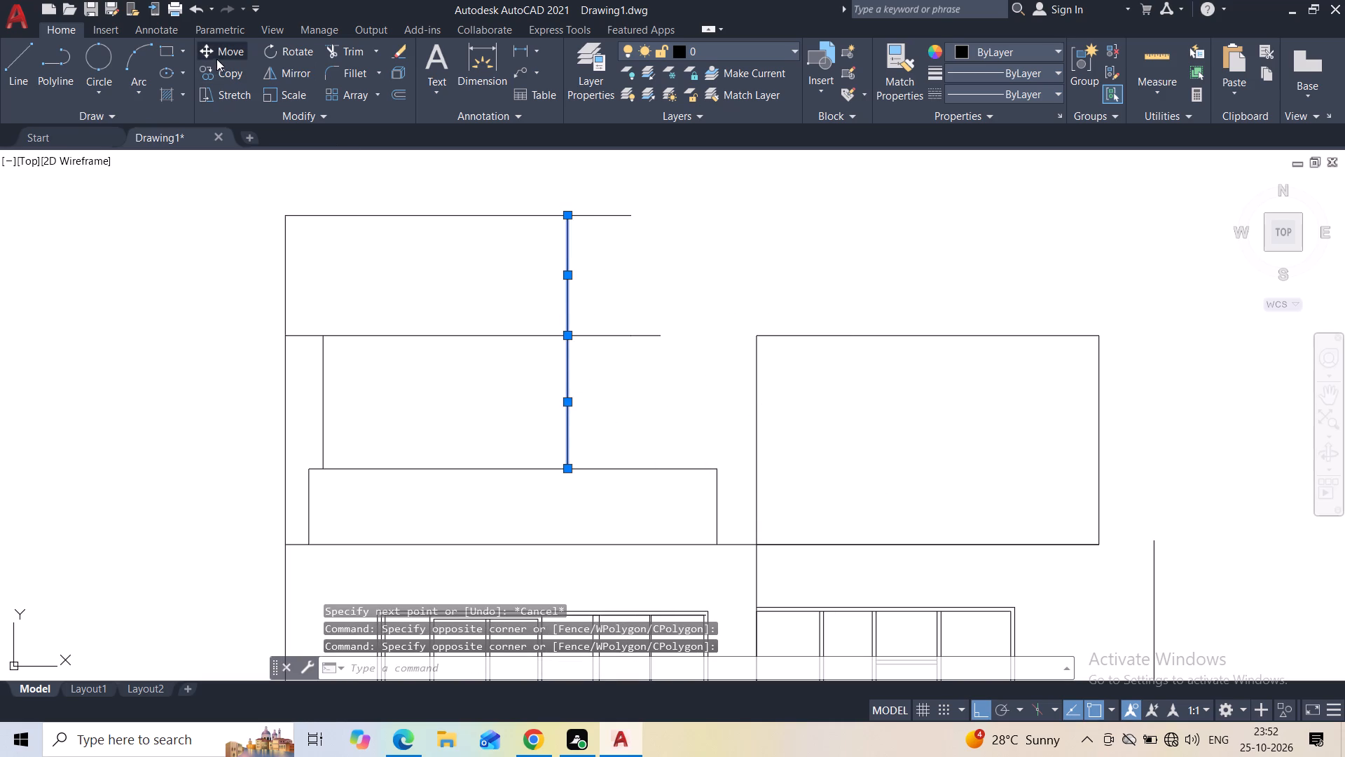
click(564, 339)
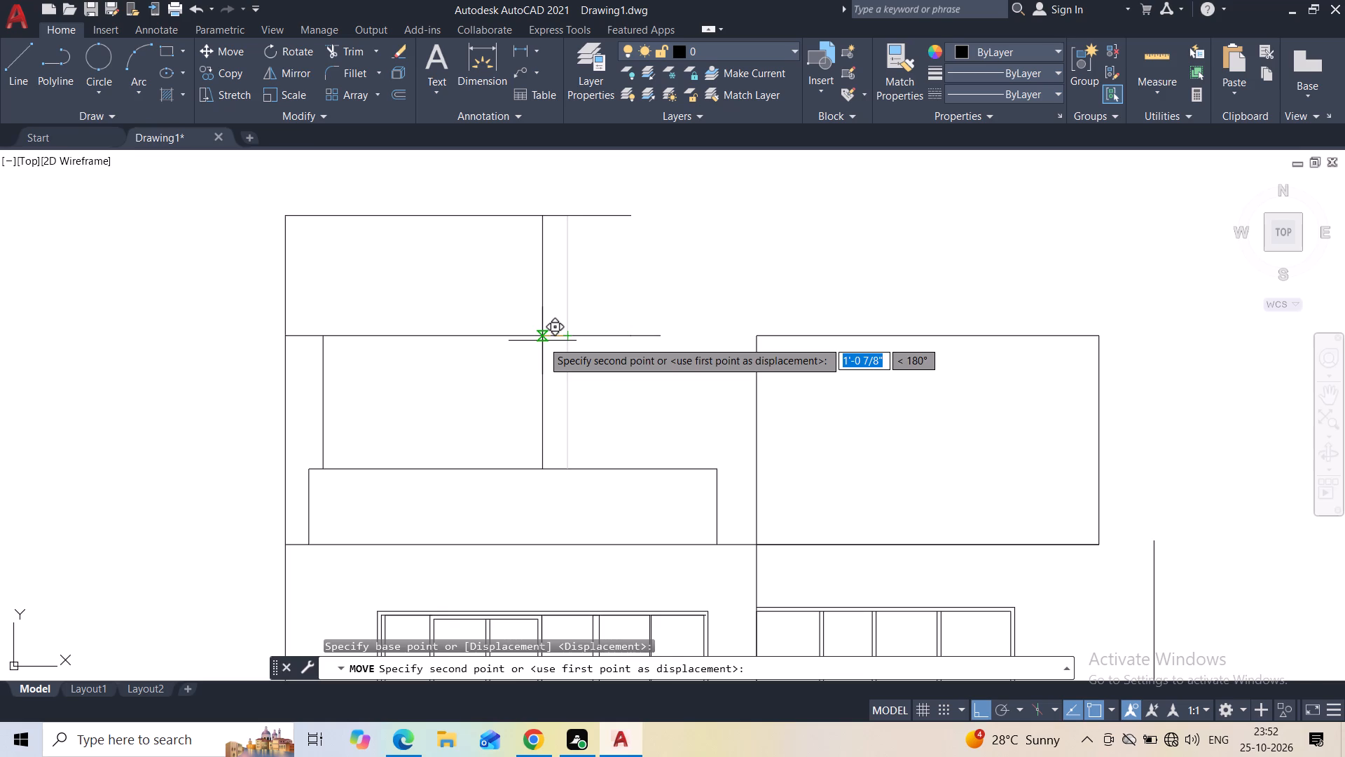
click(542, 341)
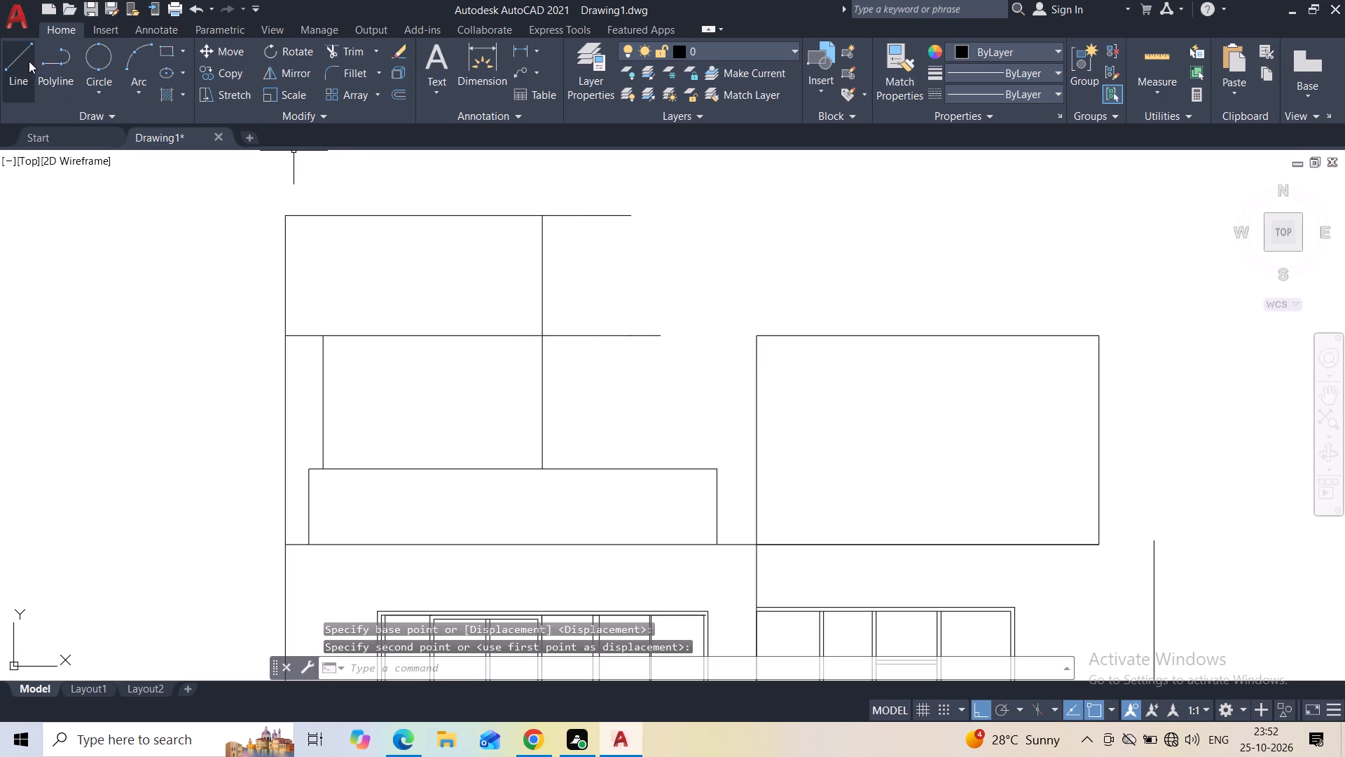
Draw a vertical line from near the middle horizontal line's free end down to the low box's top line.
click(28, 62)
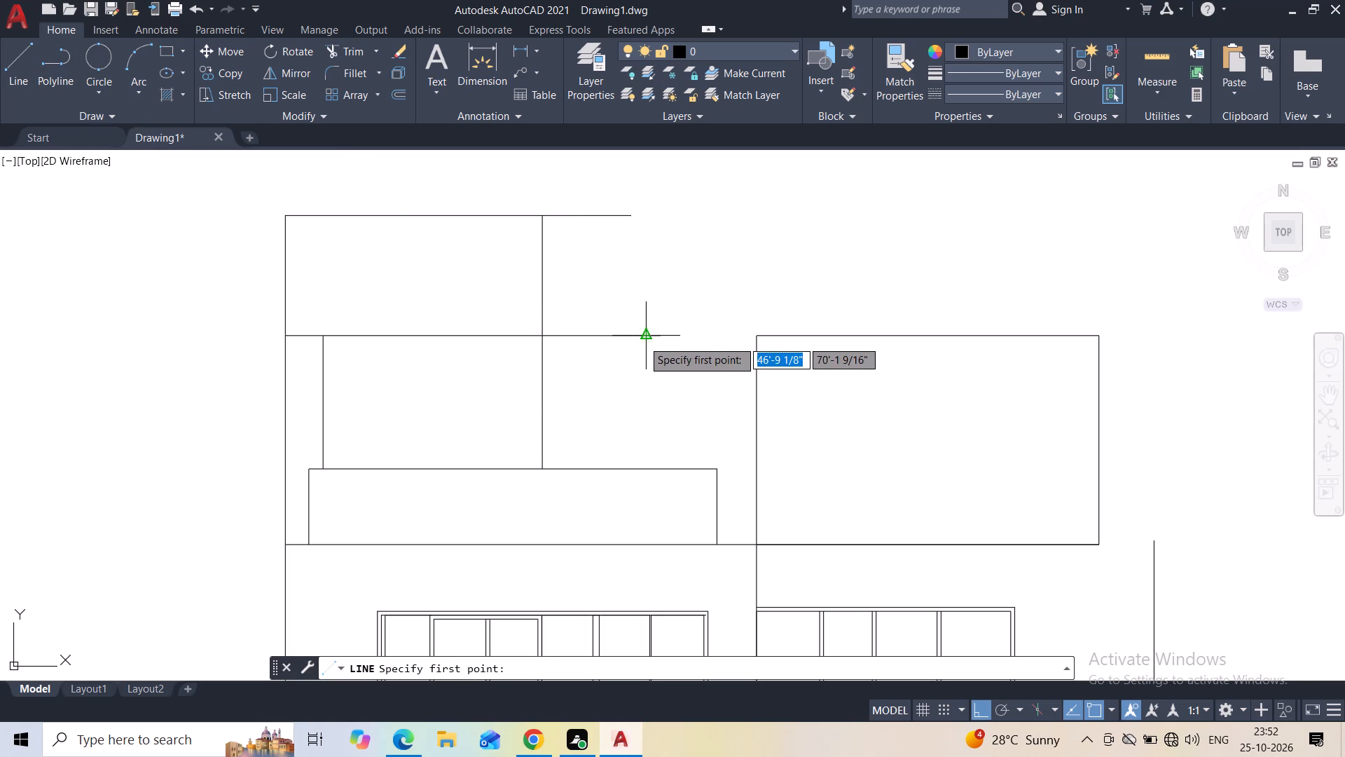
click(642, 340)
click(644, 463)
key(Escape)
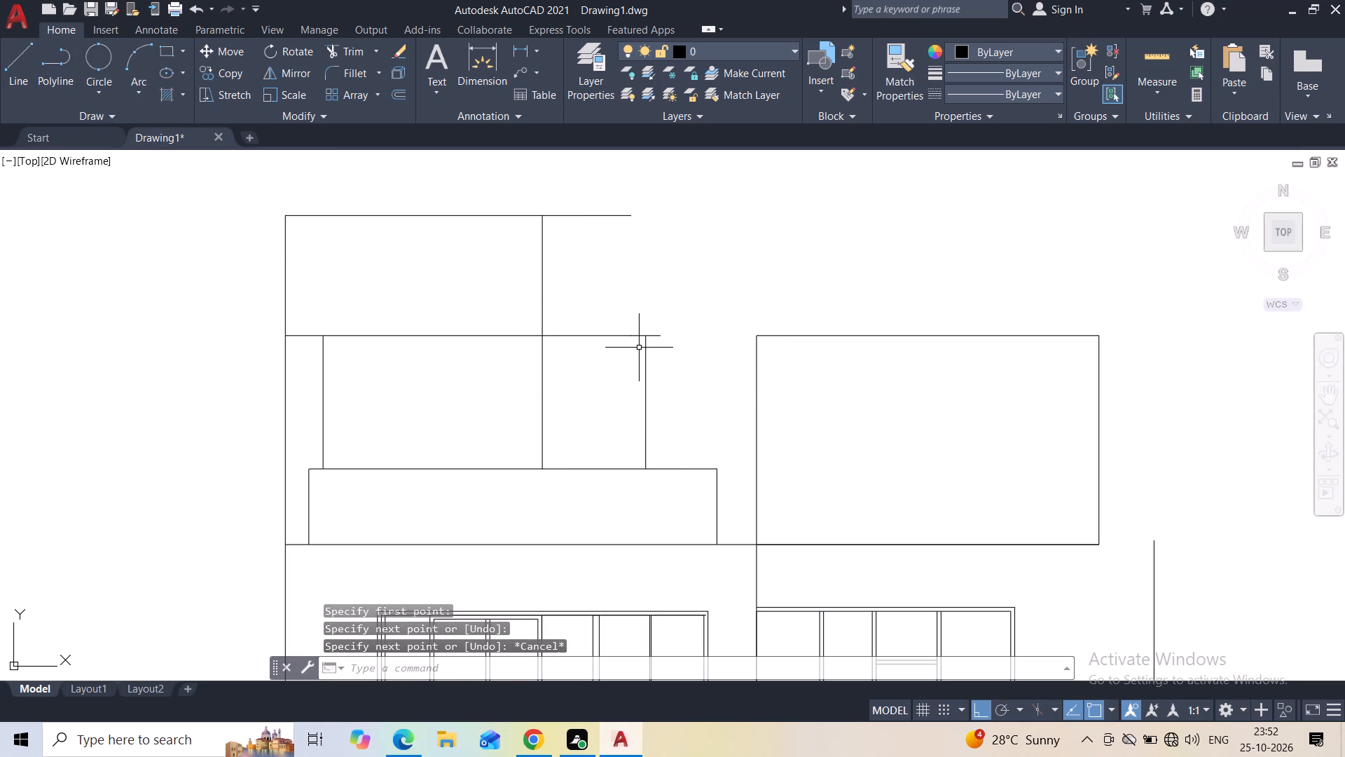
Move the new outer vertical slightly outward, closer to the middle horizontal line's free end.
click(646, 343)
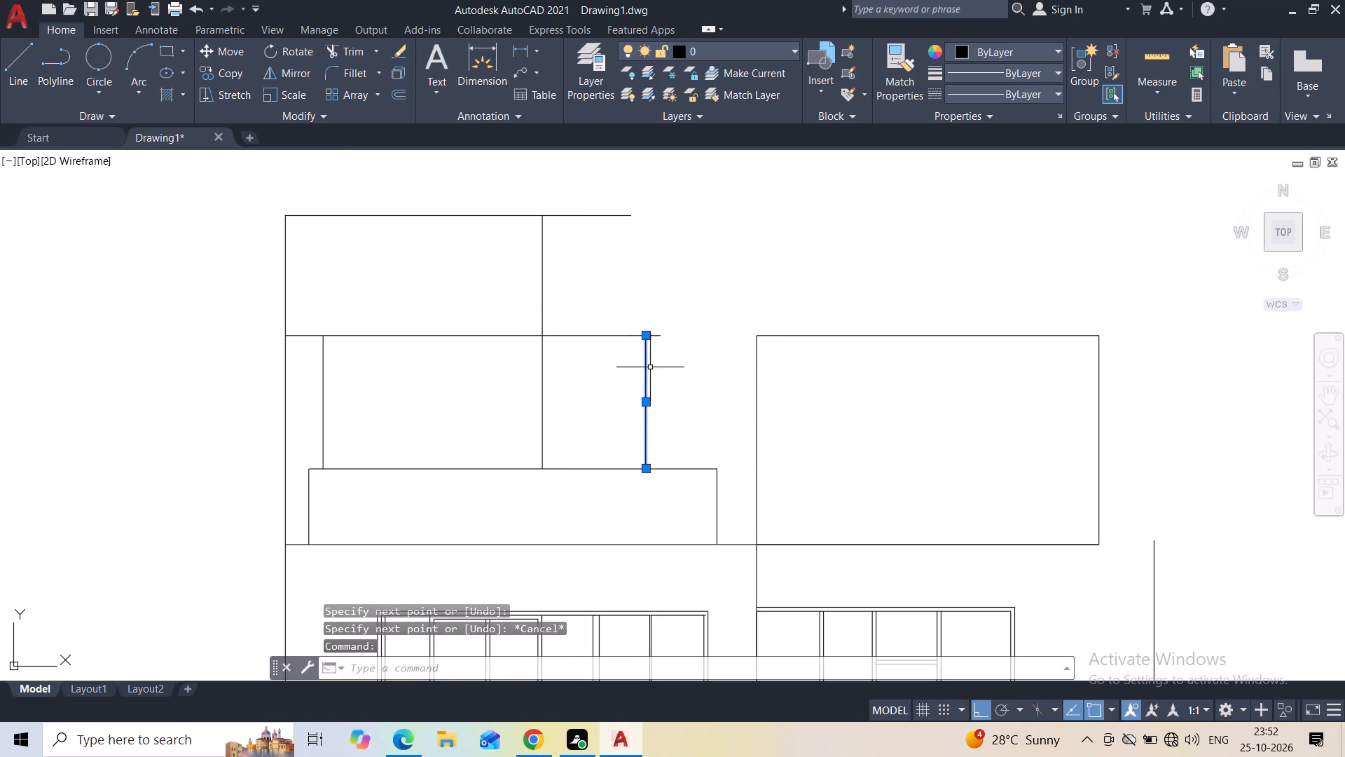
click(647, 402)
click(654, 402)
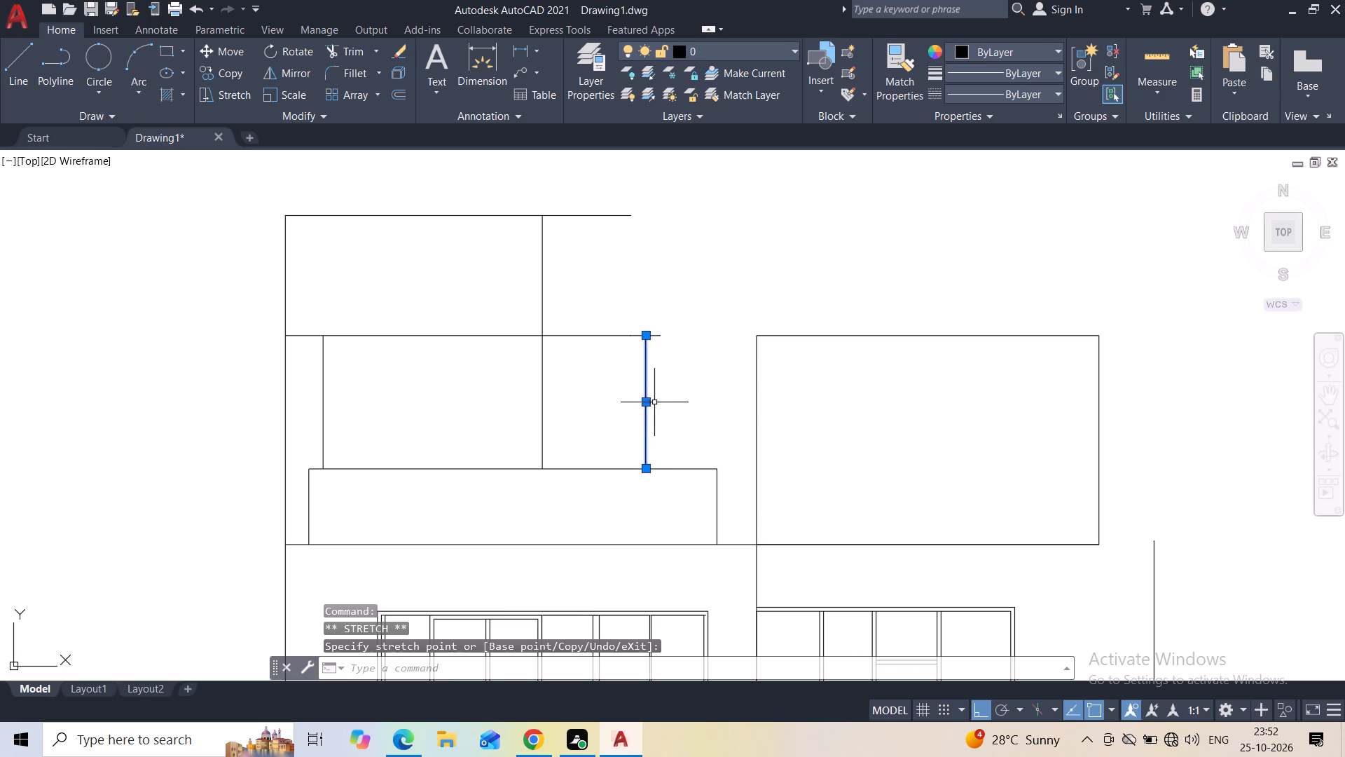
click(208, 52)
scroll(623, 363, up, 2)
click(671, 299)
click(694, 300)
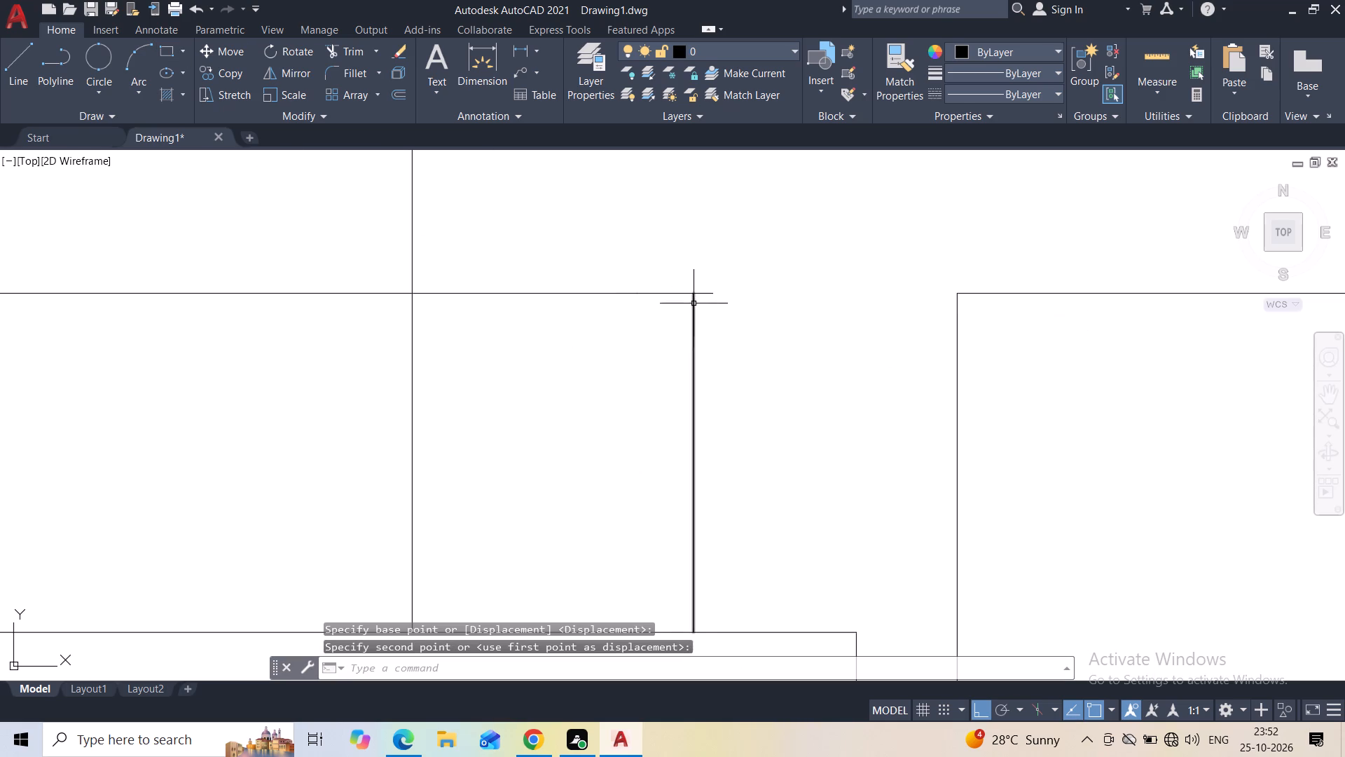
Trim the stub of the middle horizontal line that overhangs the outer vertical.
click(341, 53)
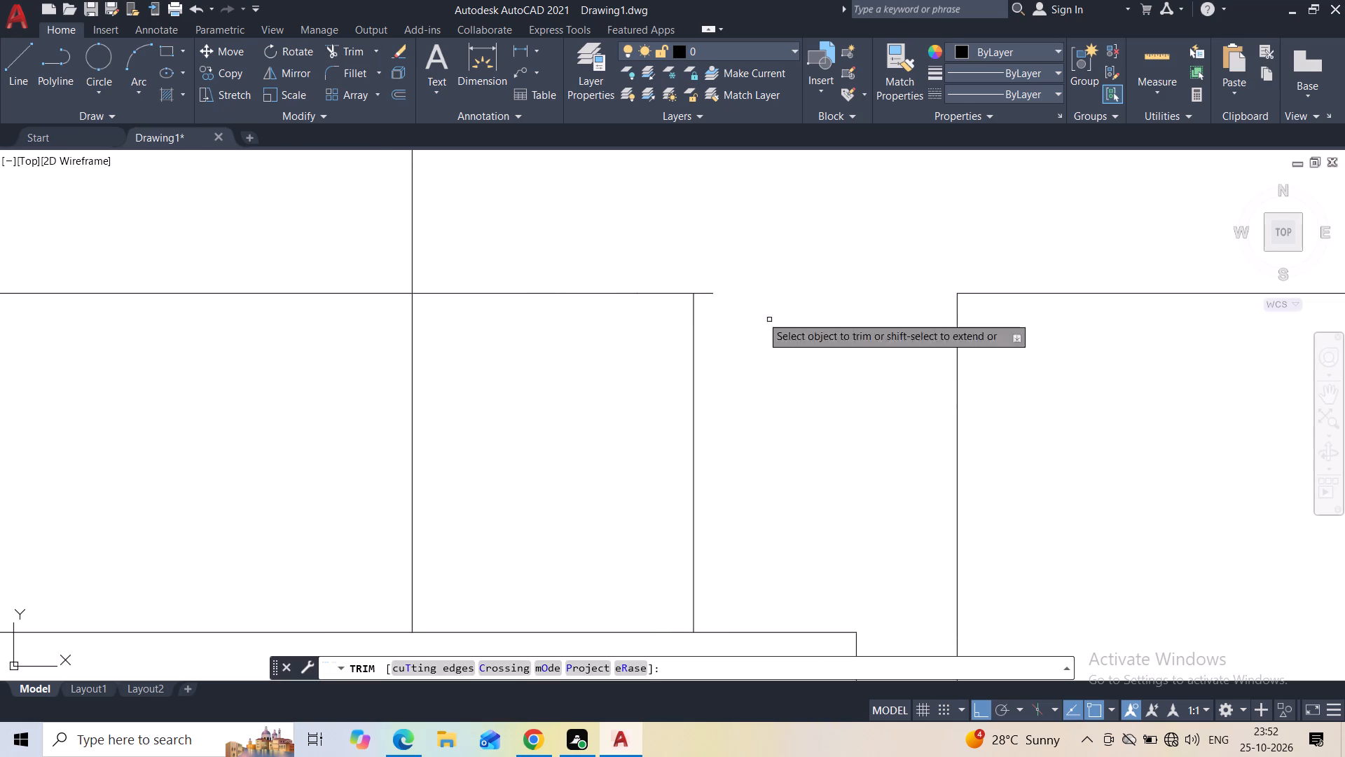
drag(719, 279, 710, 286)
key(Escape)
Draw a vertical line inside the low box from its top line to the roof line, just beyond the middle box's outer side.
scroll(741, 409, down, 3)
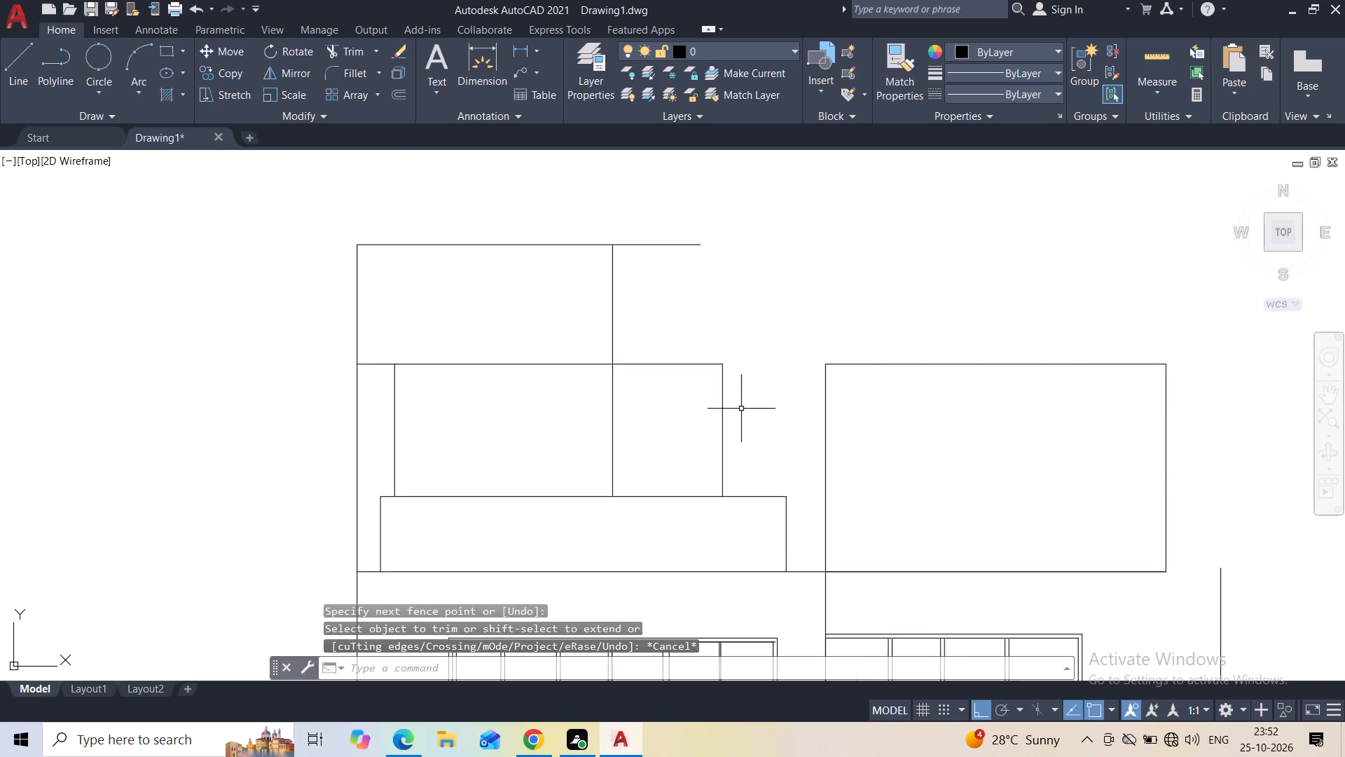
scroll(742, 426, down, 1)
middle_drag(742, 421, 725, 364)
scroll(698, 355, up, 1)
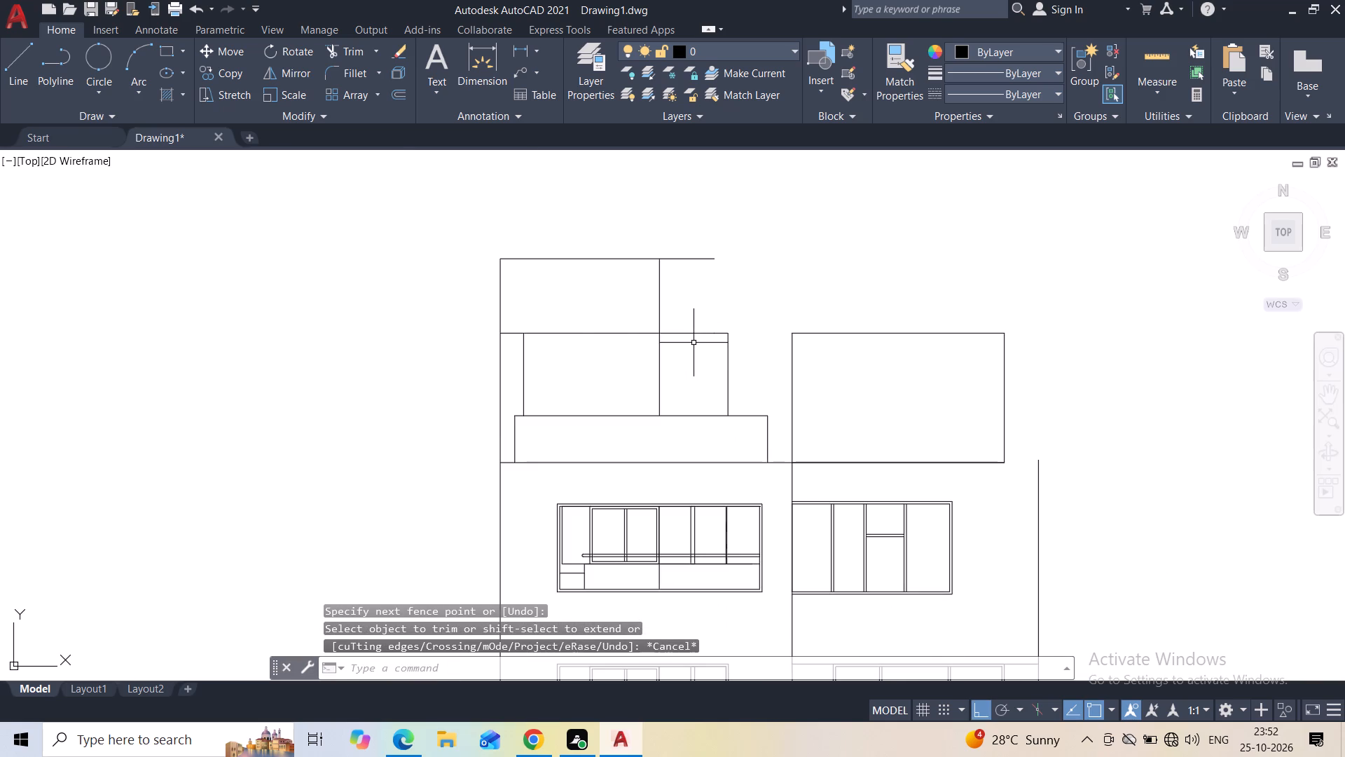
scroll(564, 342, up, 1)
scroll(565, 367, down, 2)
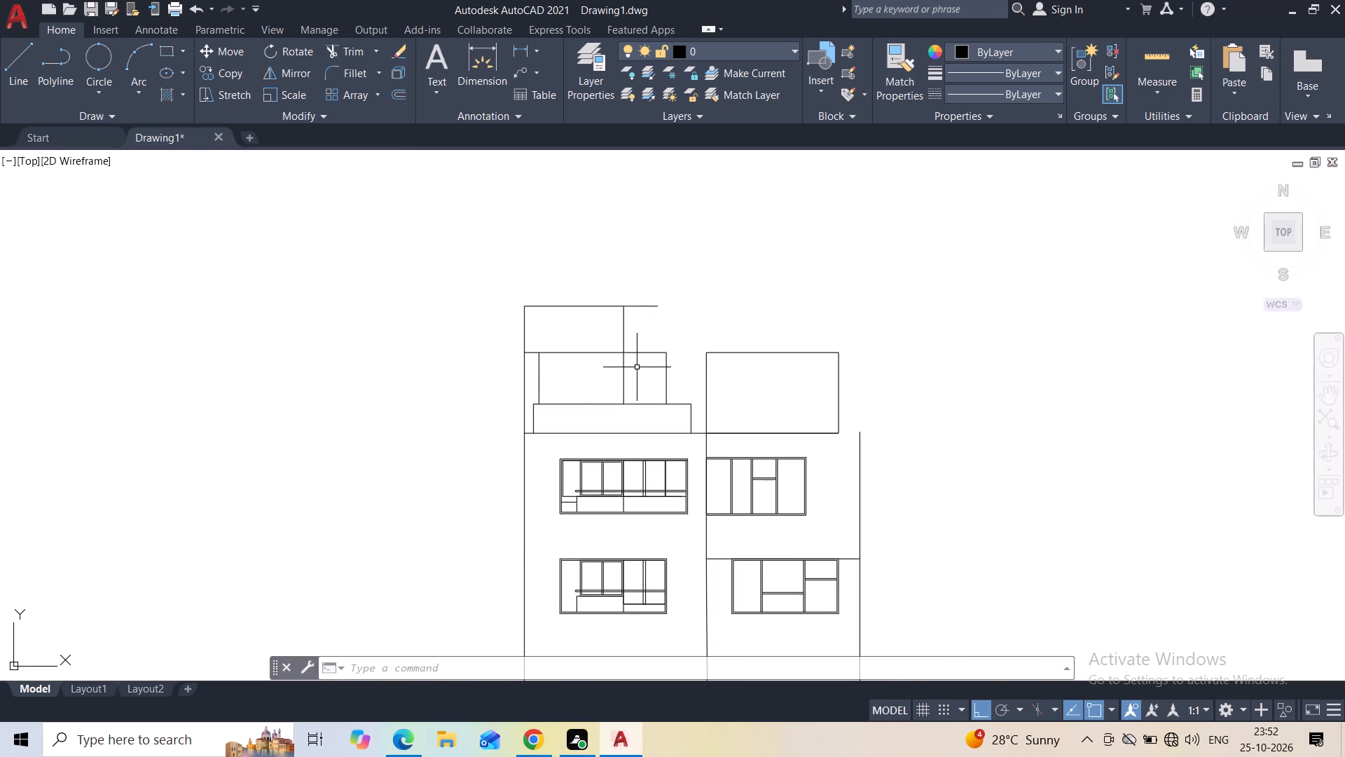
scroll(640, 402, up, 2)
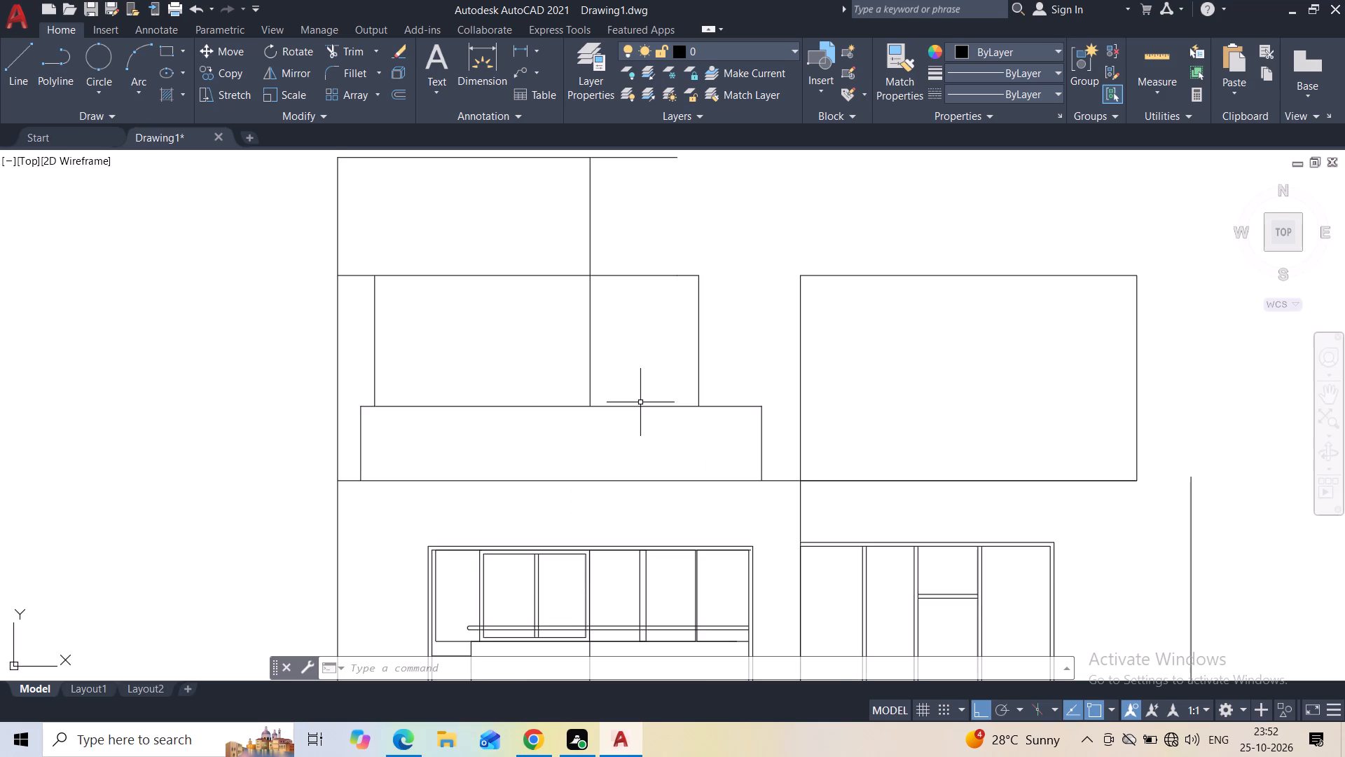
click(11, 53)
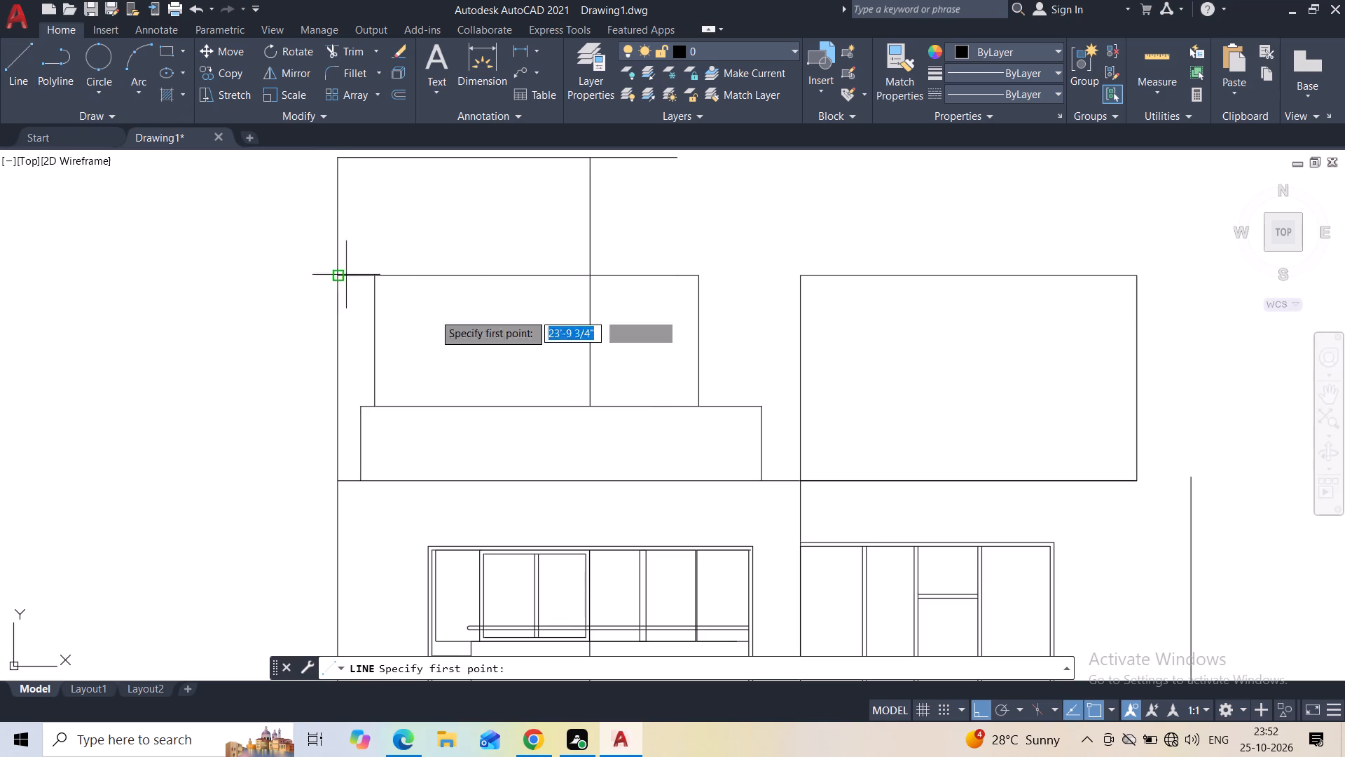
scroll(715, 415, up, 3)
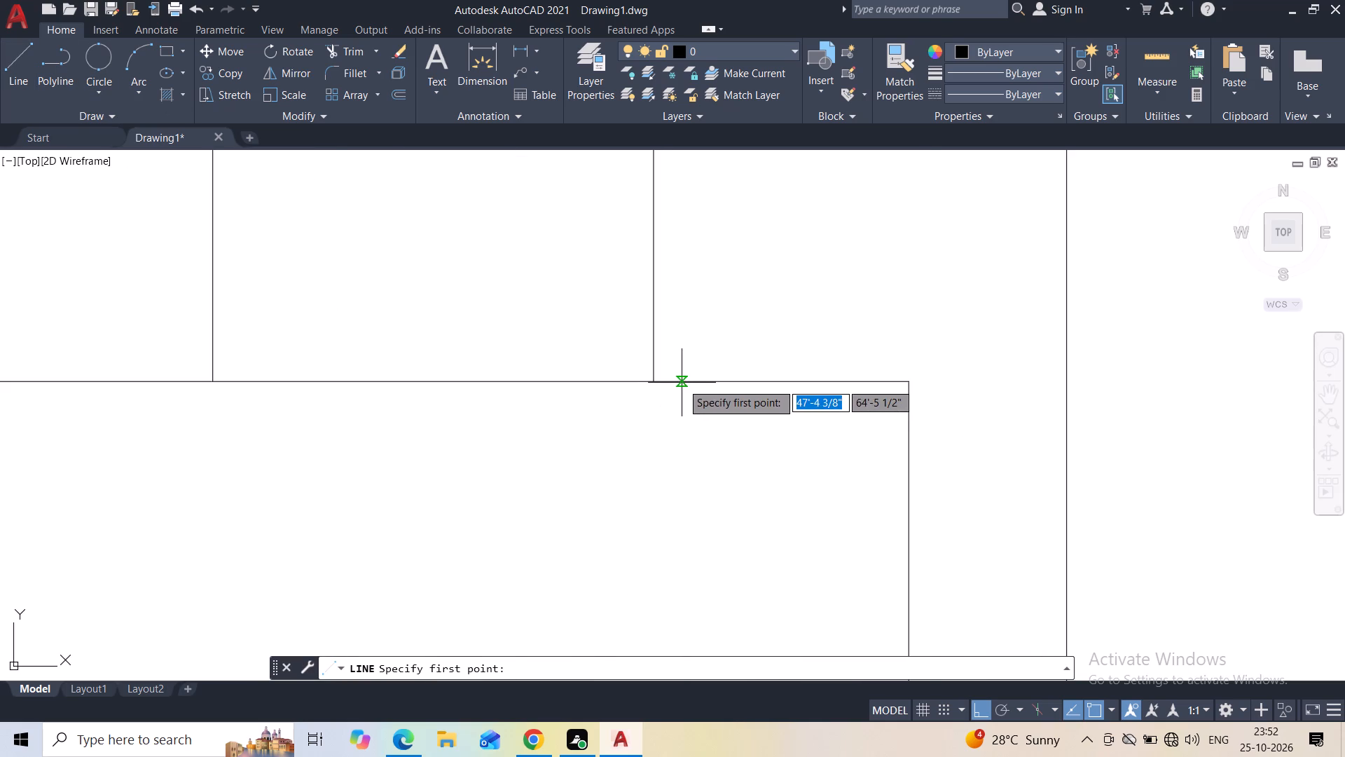
click(680, 383)
middle_drag(691, 474, 660, 287)
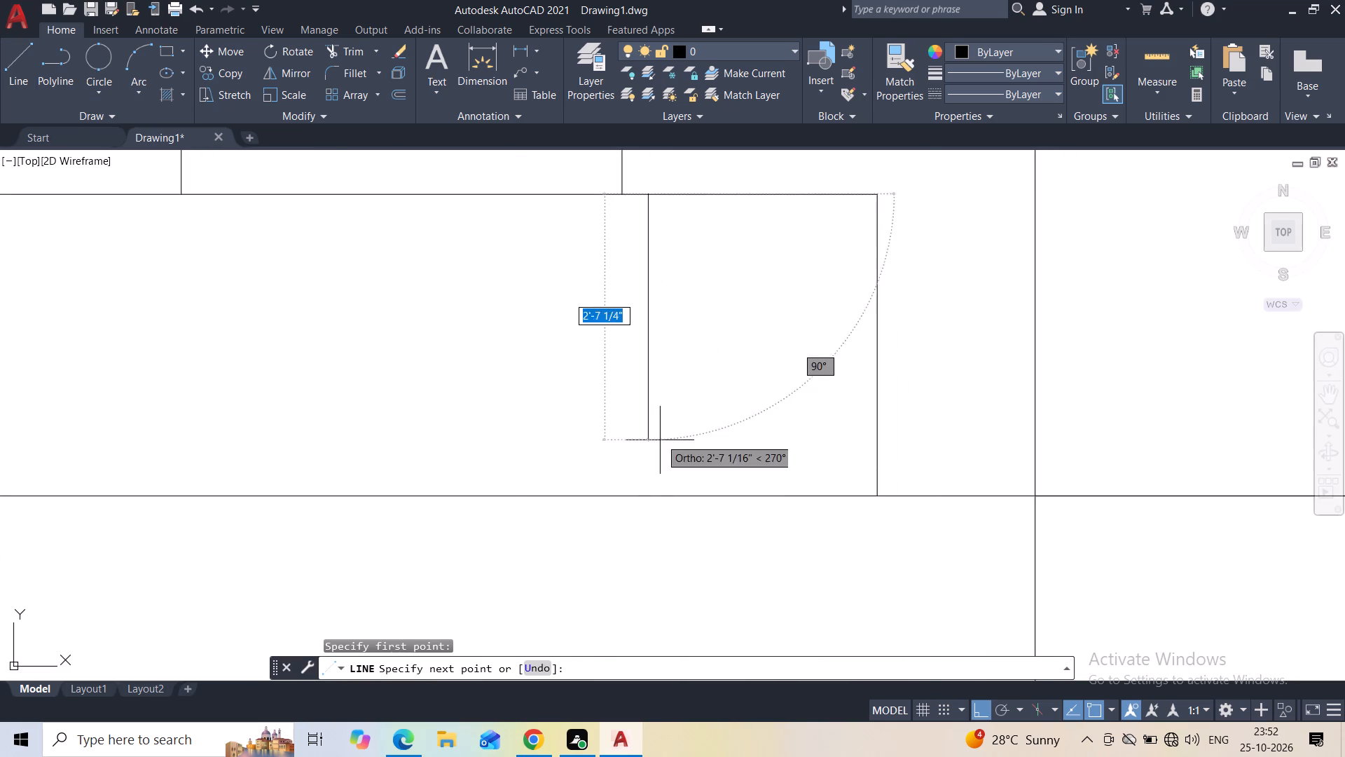
click(648, 493)
key(Escape)
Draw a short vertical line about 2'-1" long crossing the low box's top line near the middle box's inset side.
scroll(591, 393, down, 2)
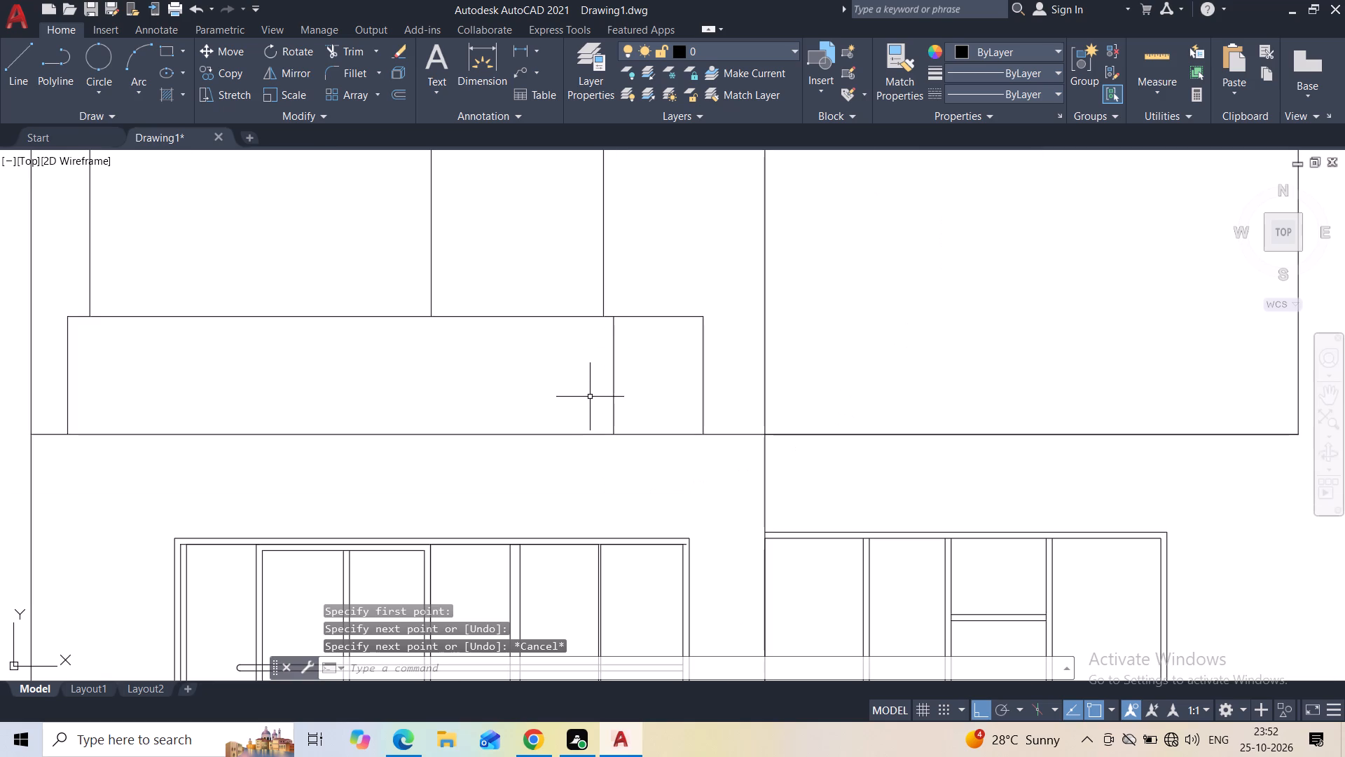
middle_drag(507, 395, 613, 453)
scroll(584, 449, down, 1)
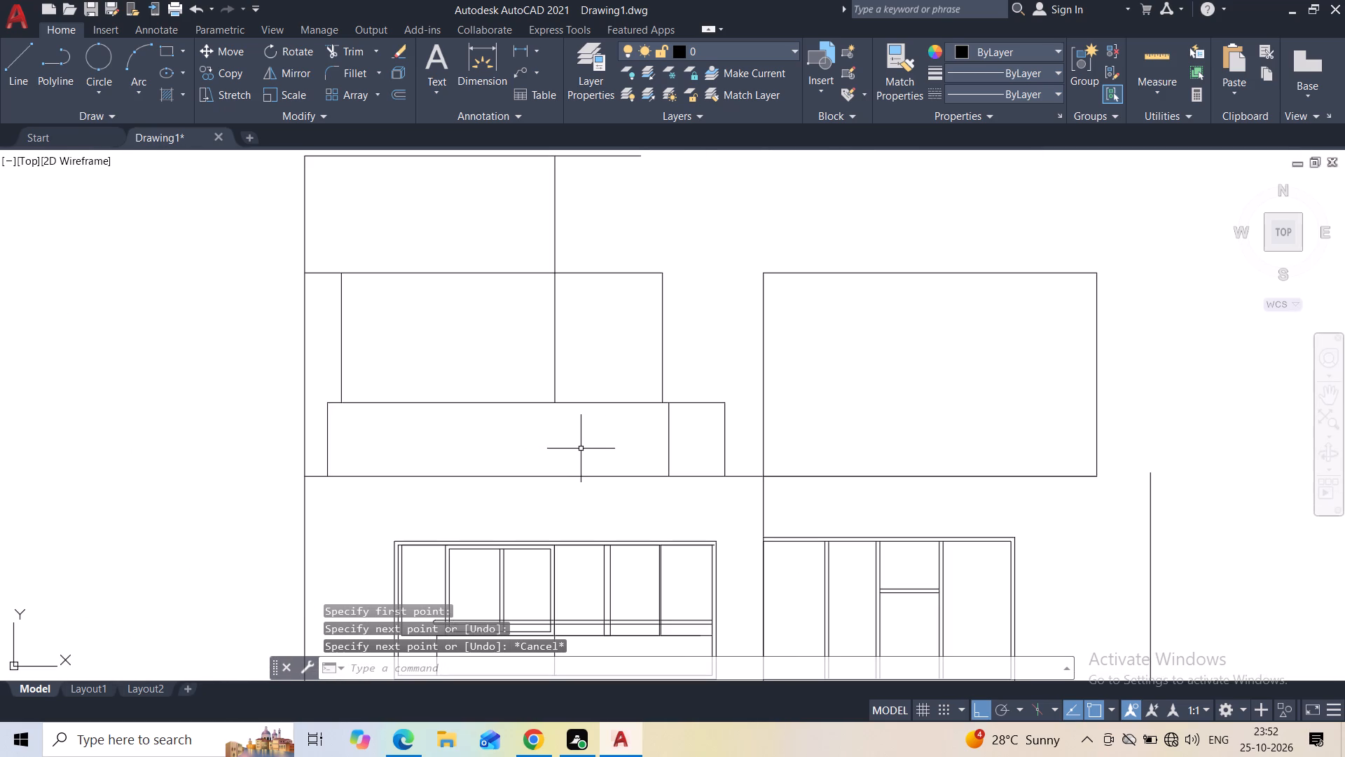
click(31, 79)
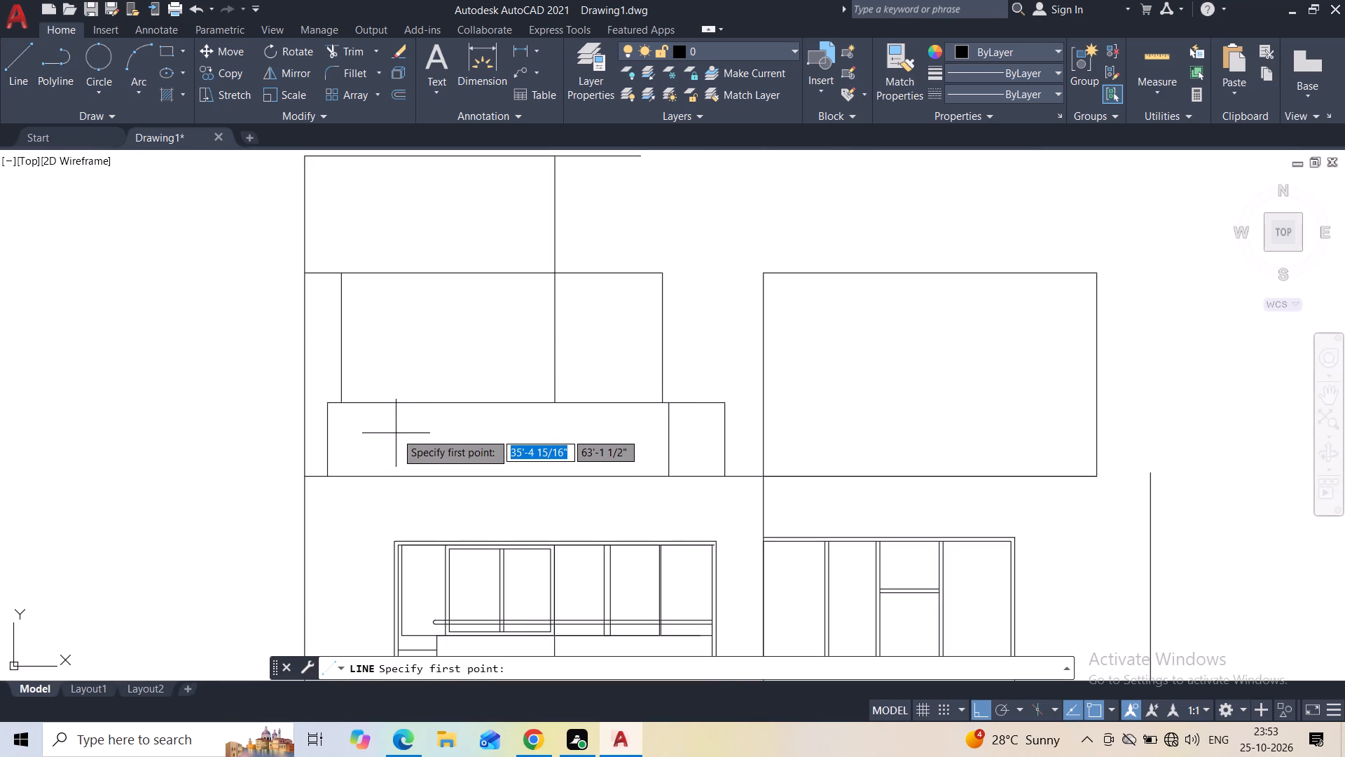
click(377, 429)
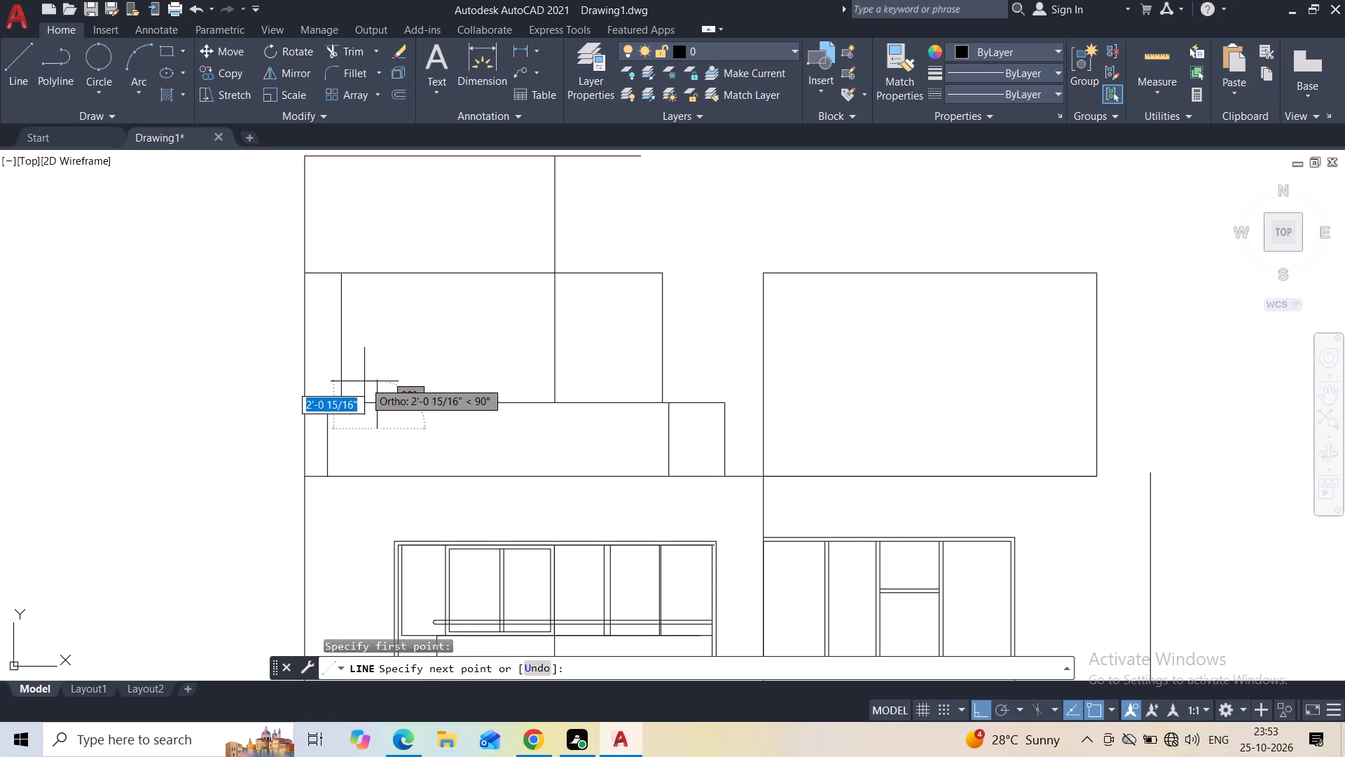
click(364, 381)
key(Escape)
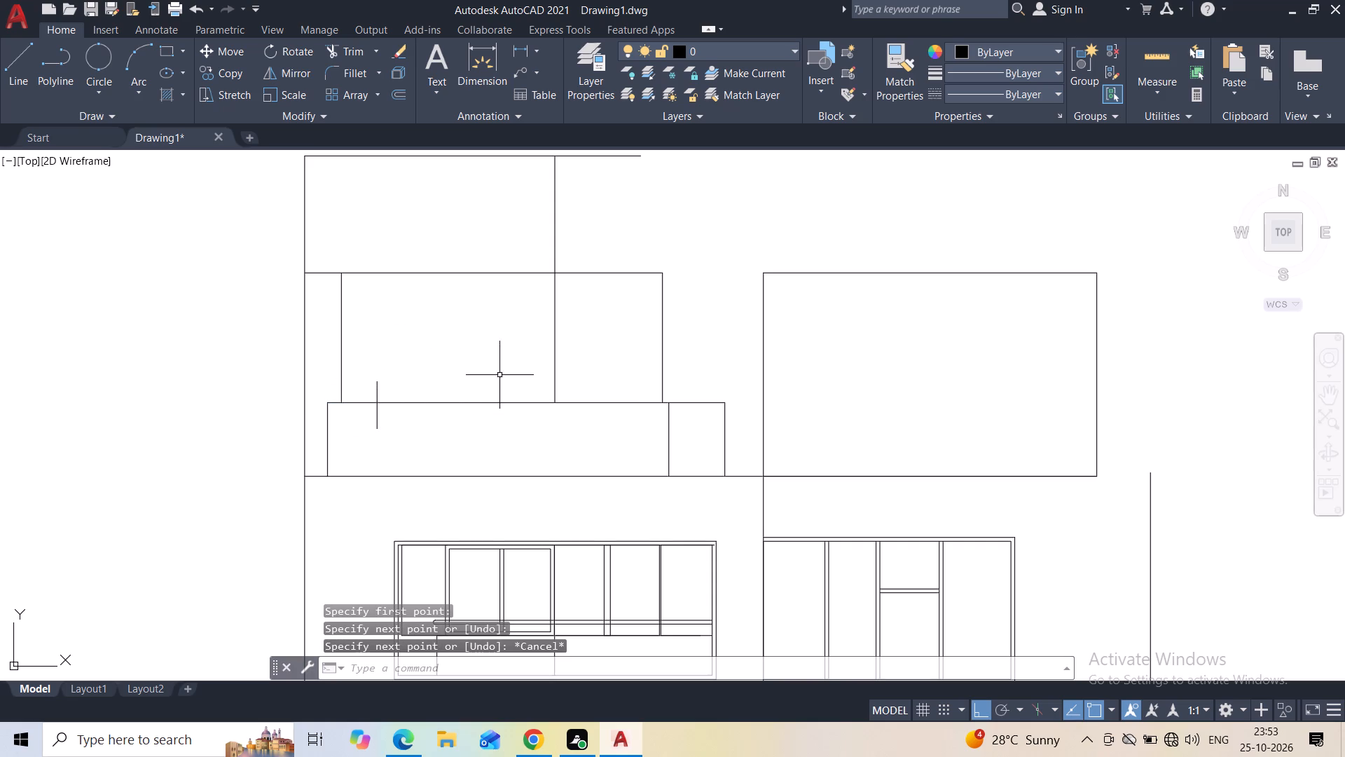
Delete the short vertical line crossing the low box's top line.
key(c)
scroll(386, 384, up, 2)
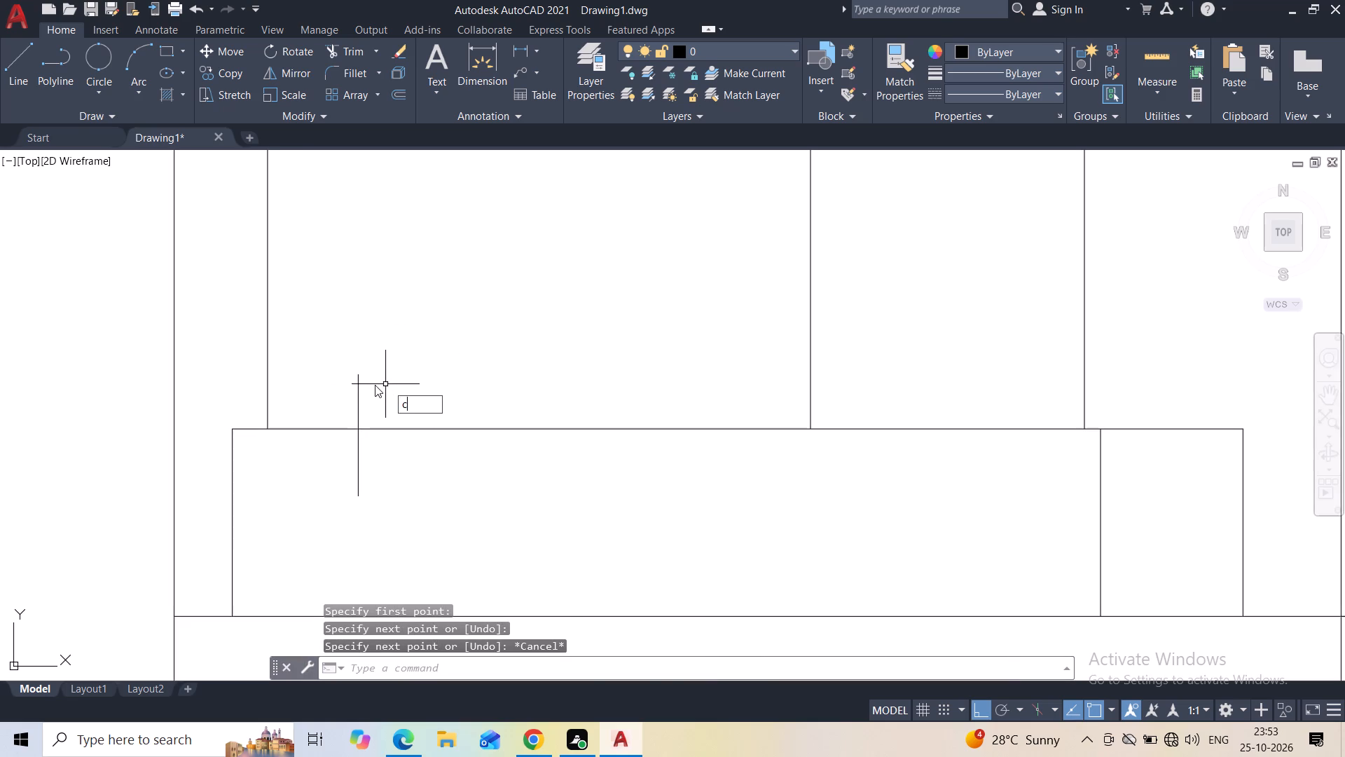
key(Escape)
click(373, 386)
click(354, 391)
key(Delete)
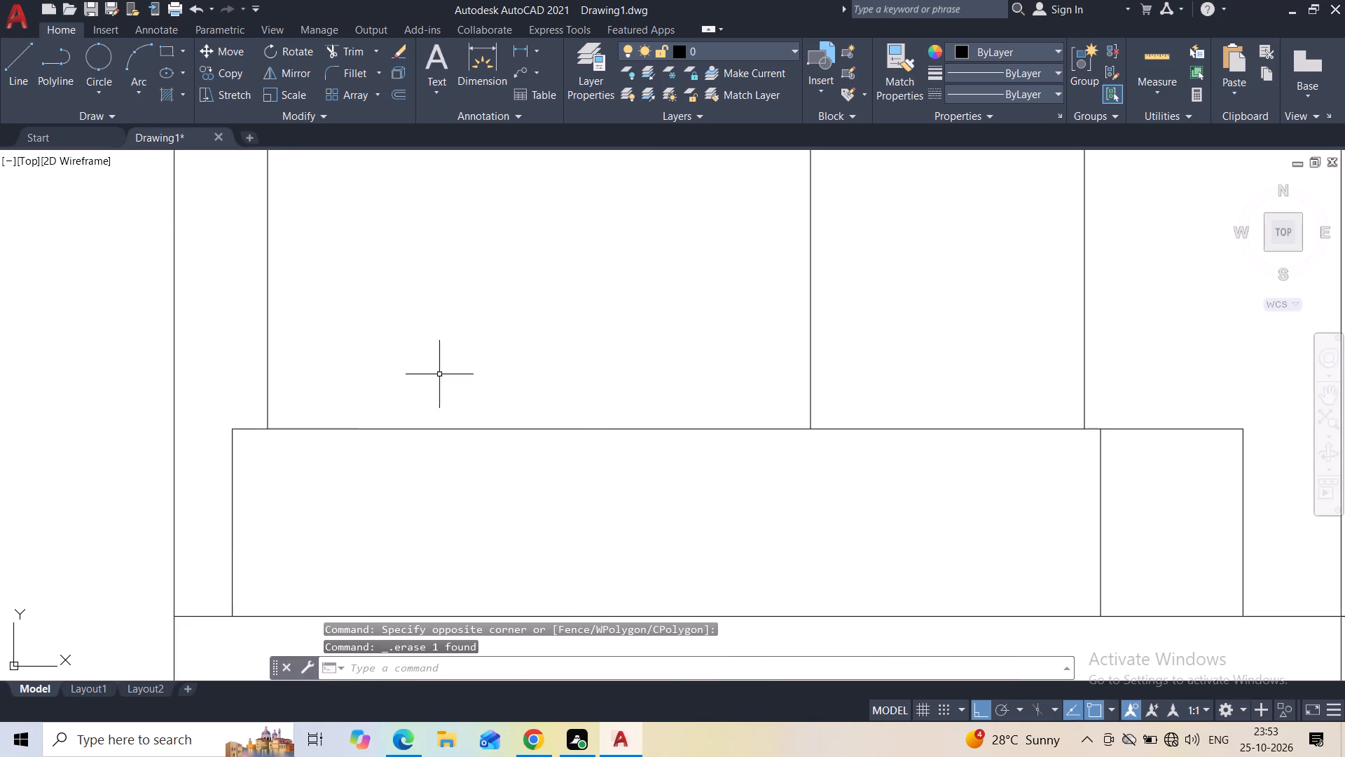
Draw a closed rectangle of lines about 6'-1" wide and 2'-2" high, straddling the low box's top line near its left end.
click(14, 76)
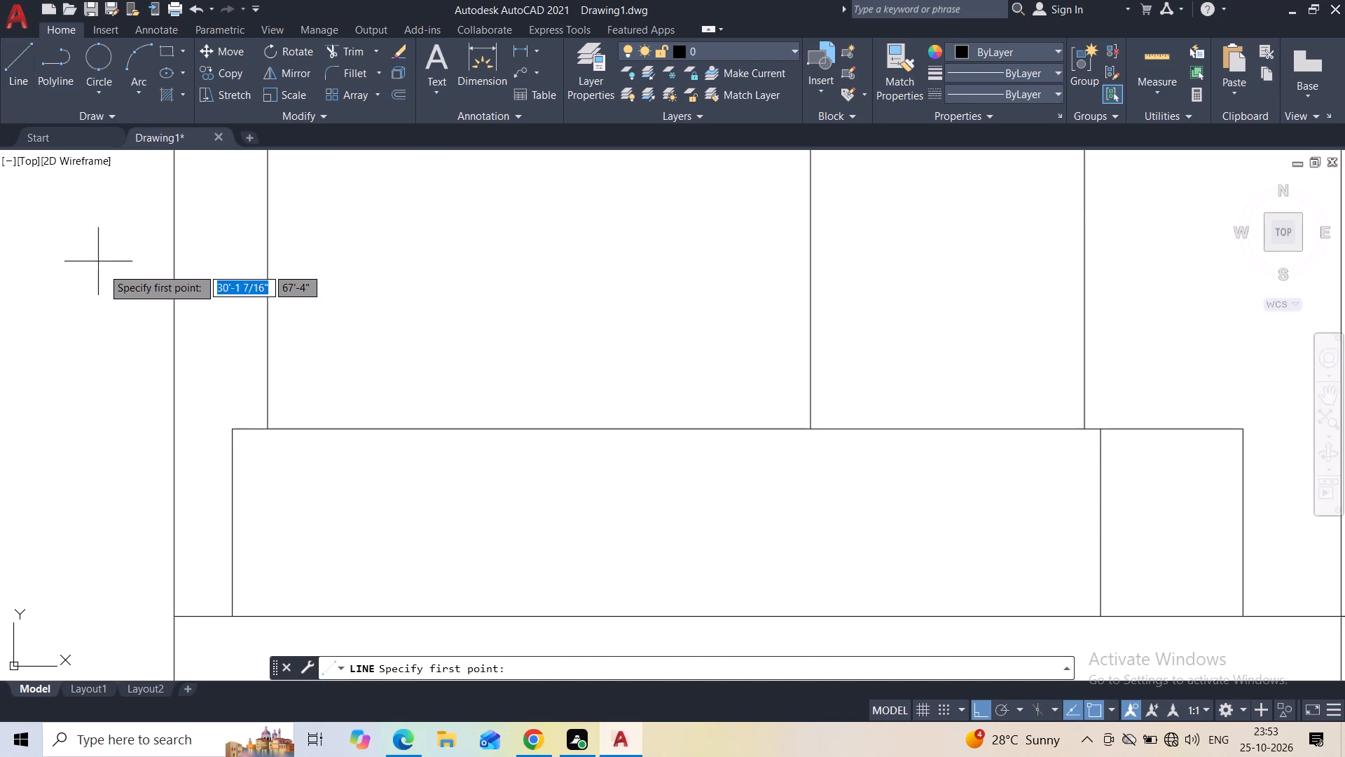
click(349, 489)
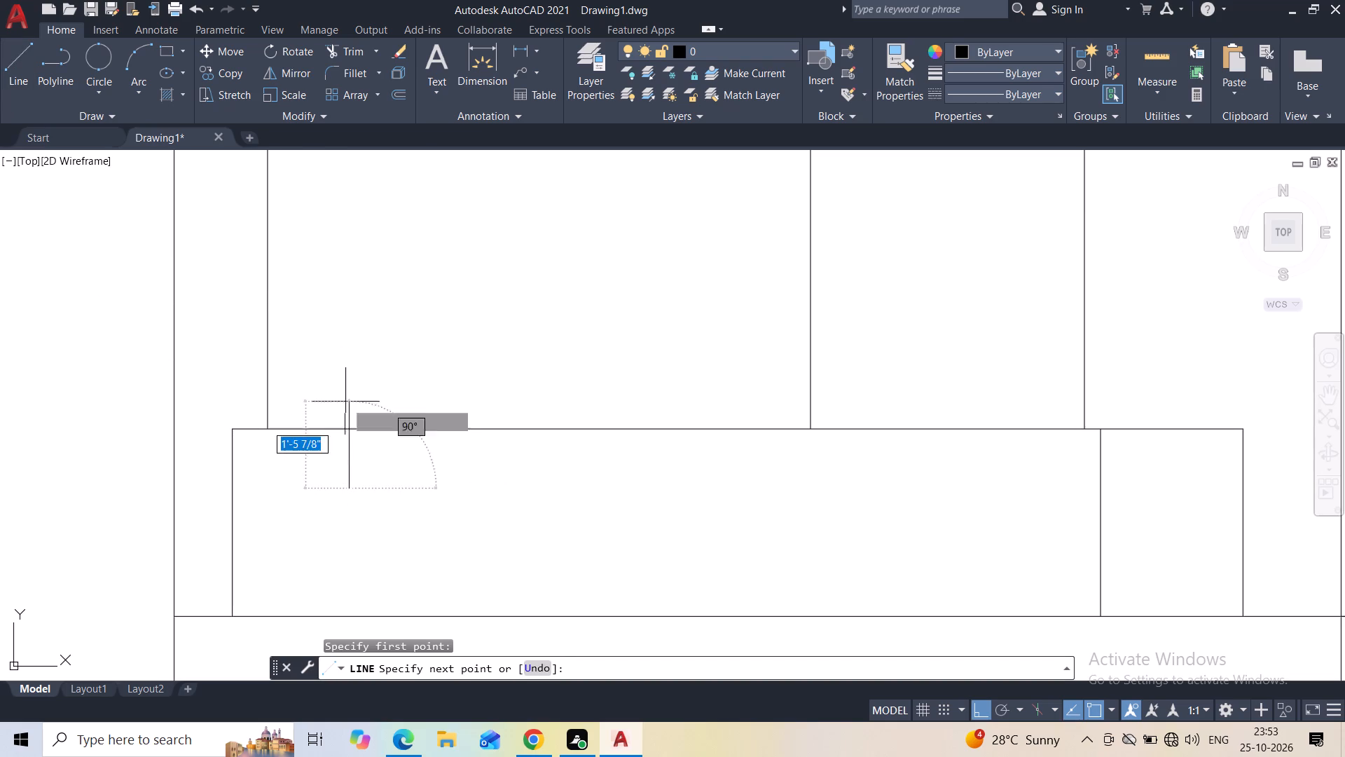
click(345, 364)
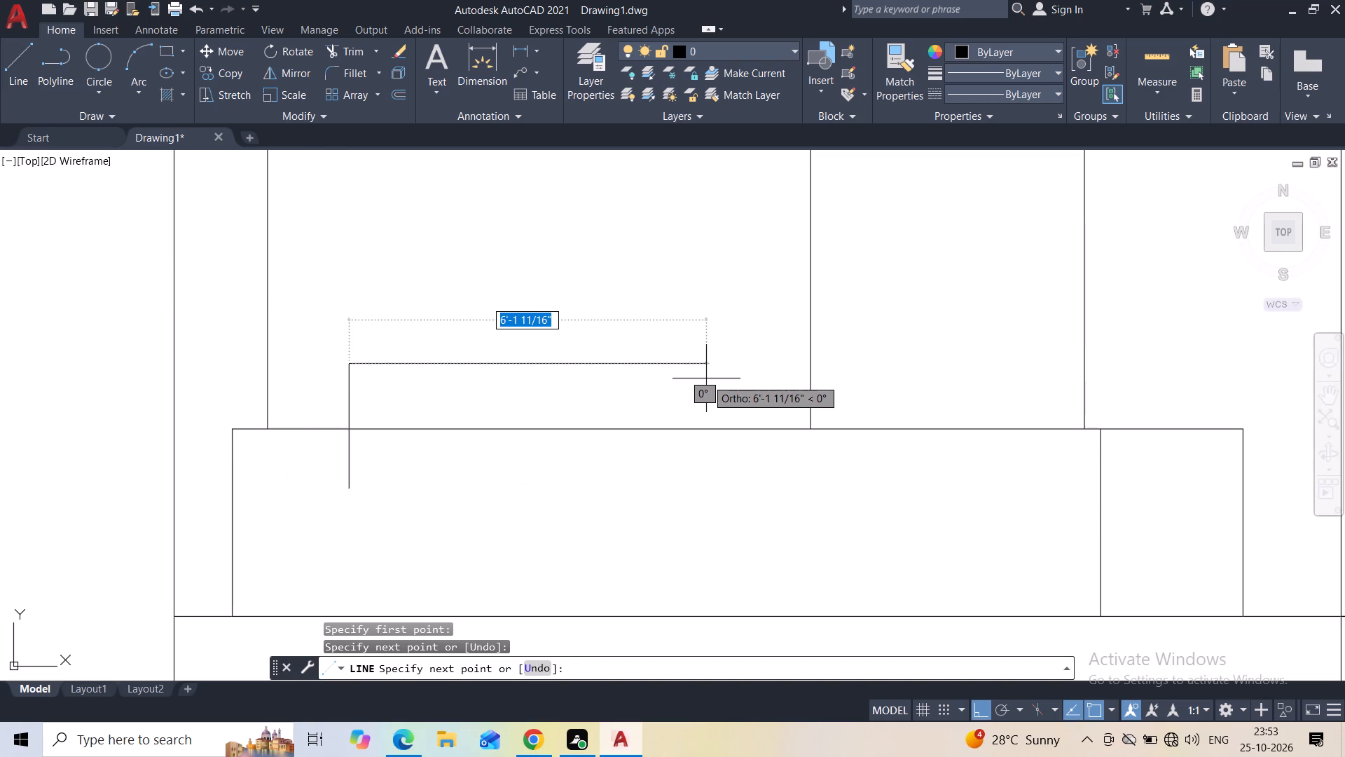
click(704, 378)
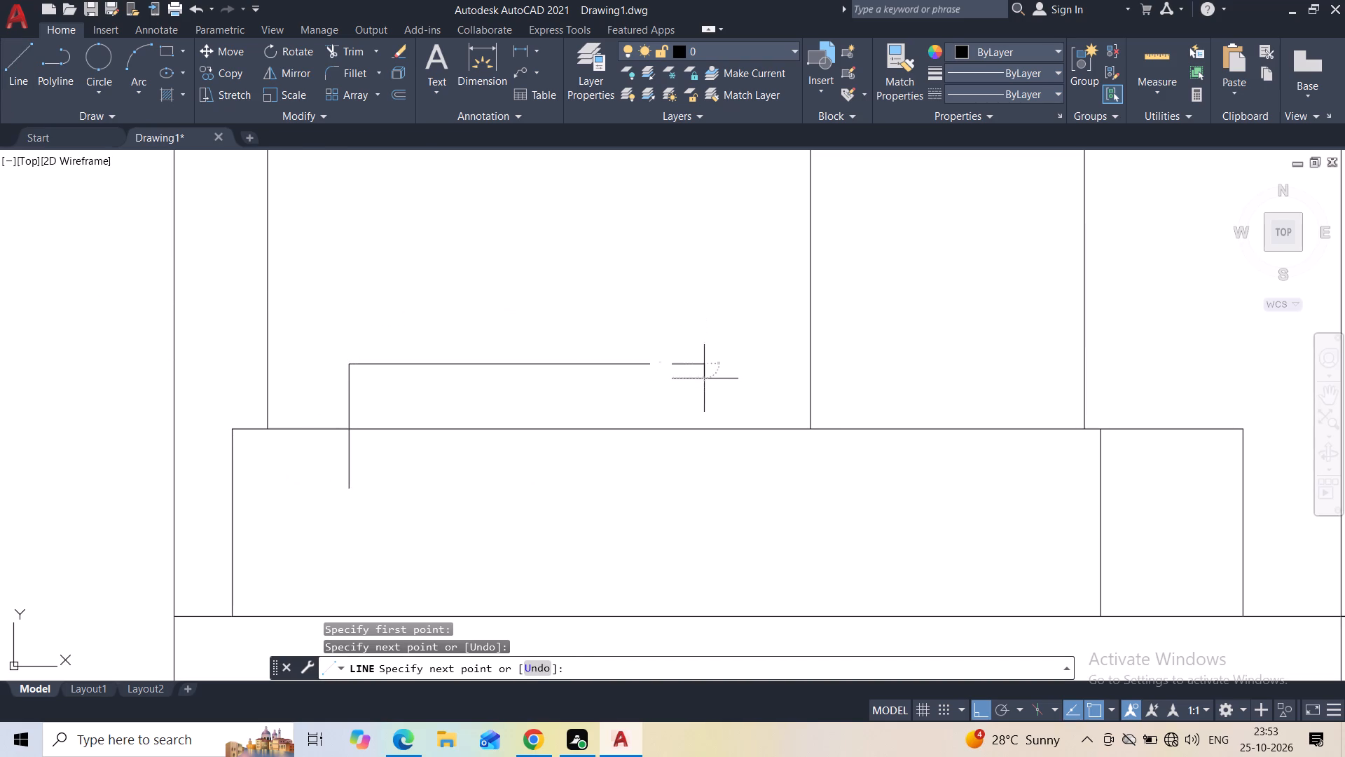
click(704, 489)
click(352, 486)
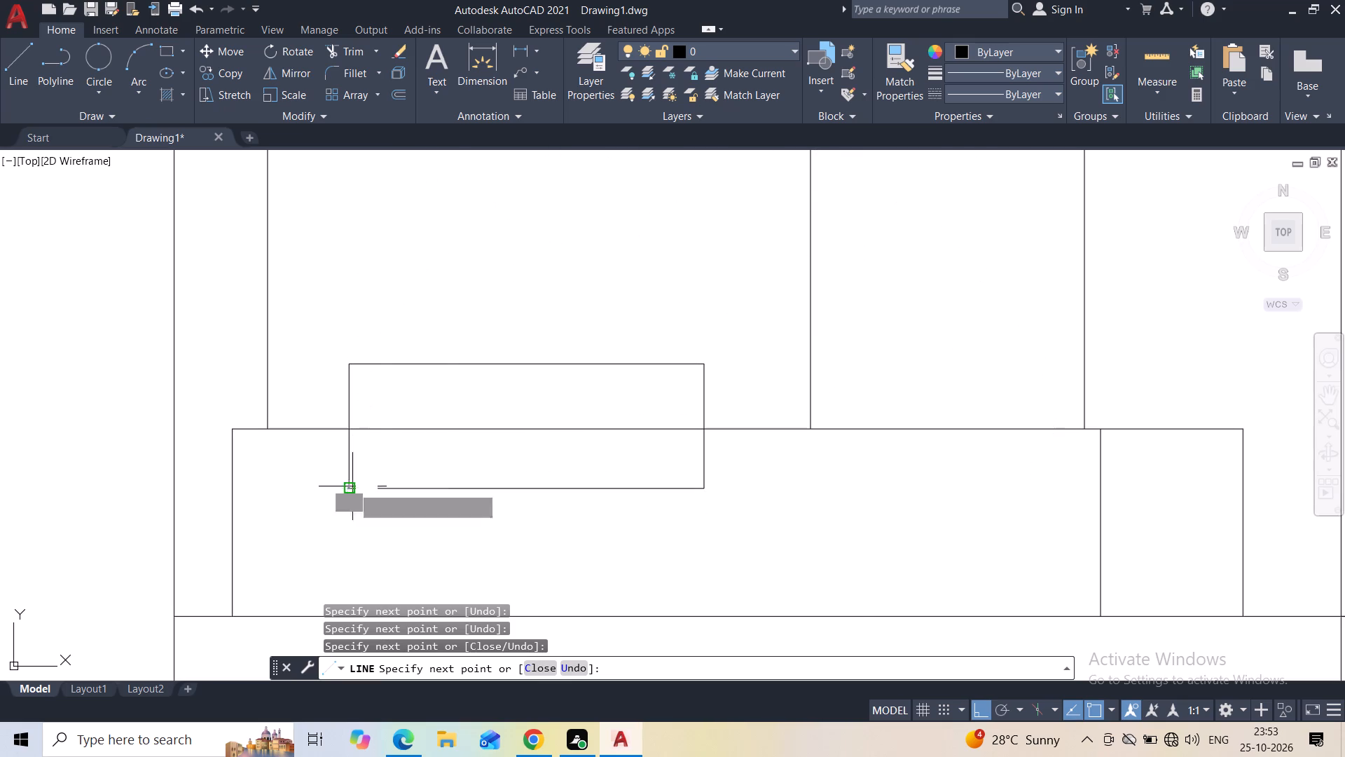
key(Escape)
middle_drag(417, 496, 394, 381)
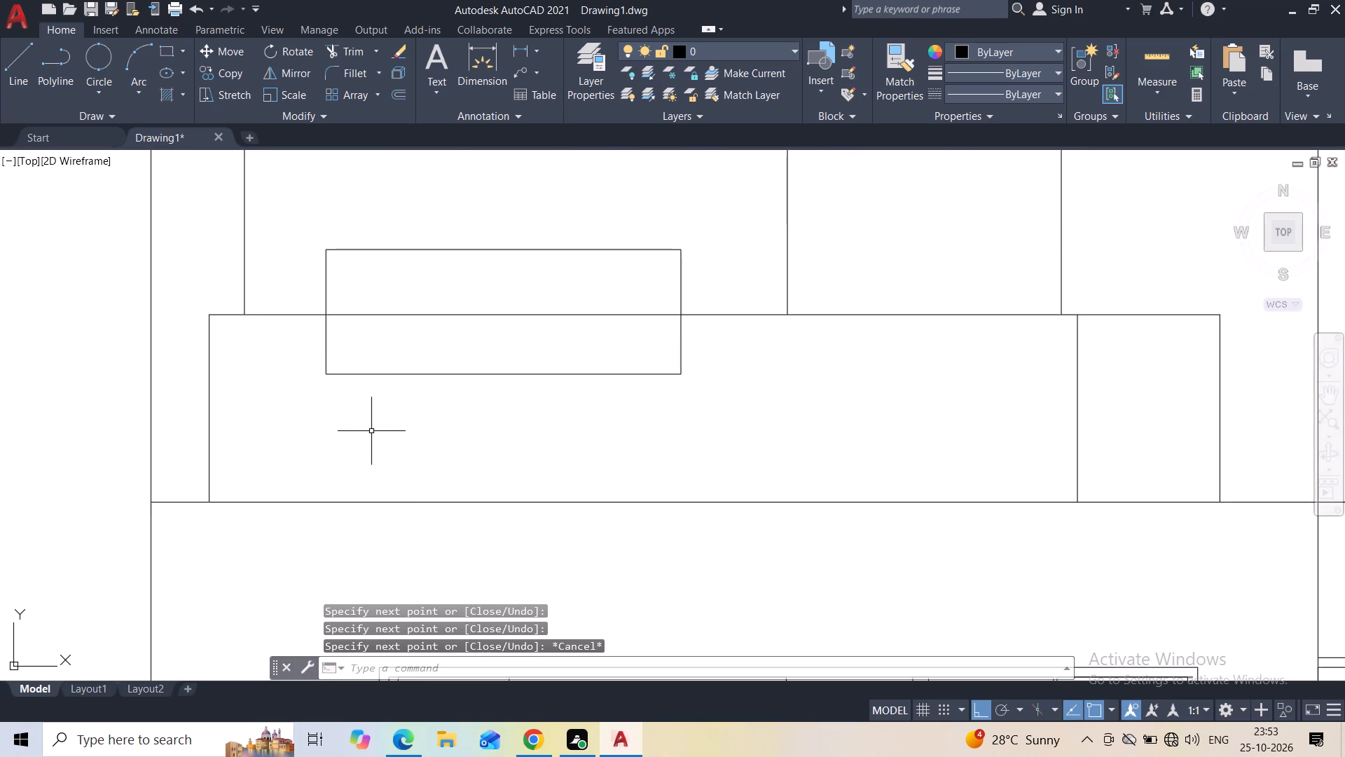
Draw vertical lines down from both lower corners of the new rectangle to the roof line.
key(c)
key(Escape)
key(space)
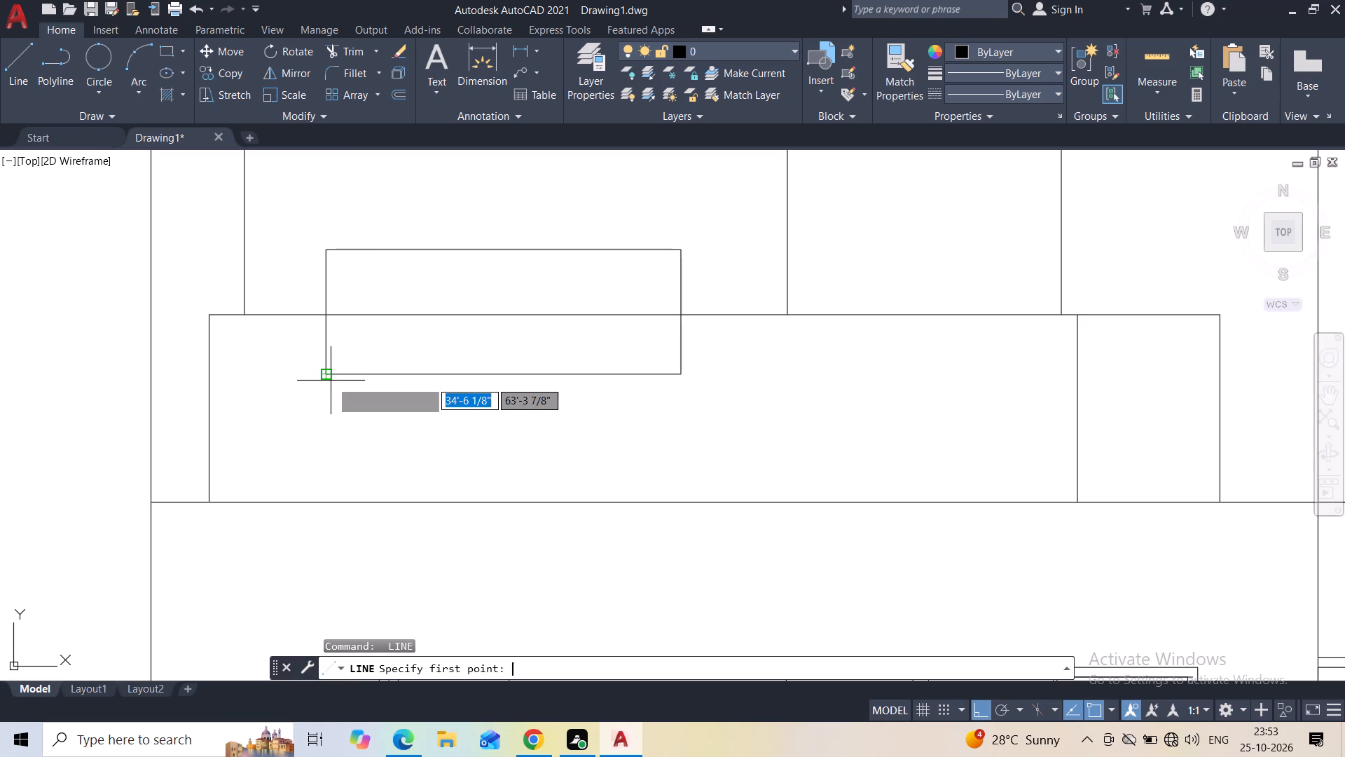
click(328, 376)
click(325, 501)
key(Escape)
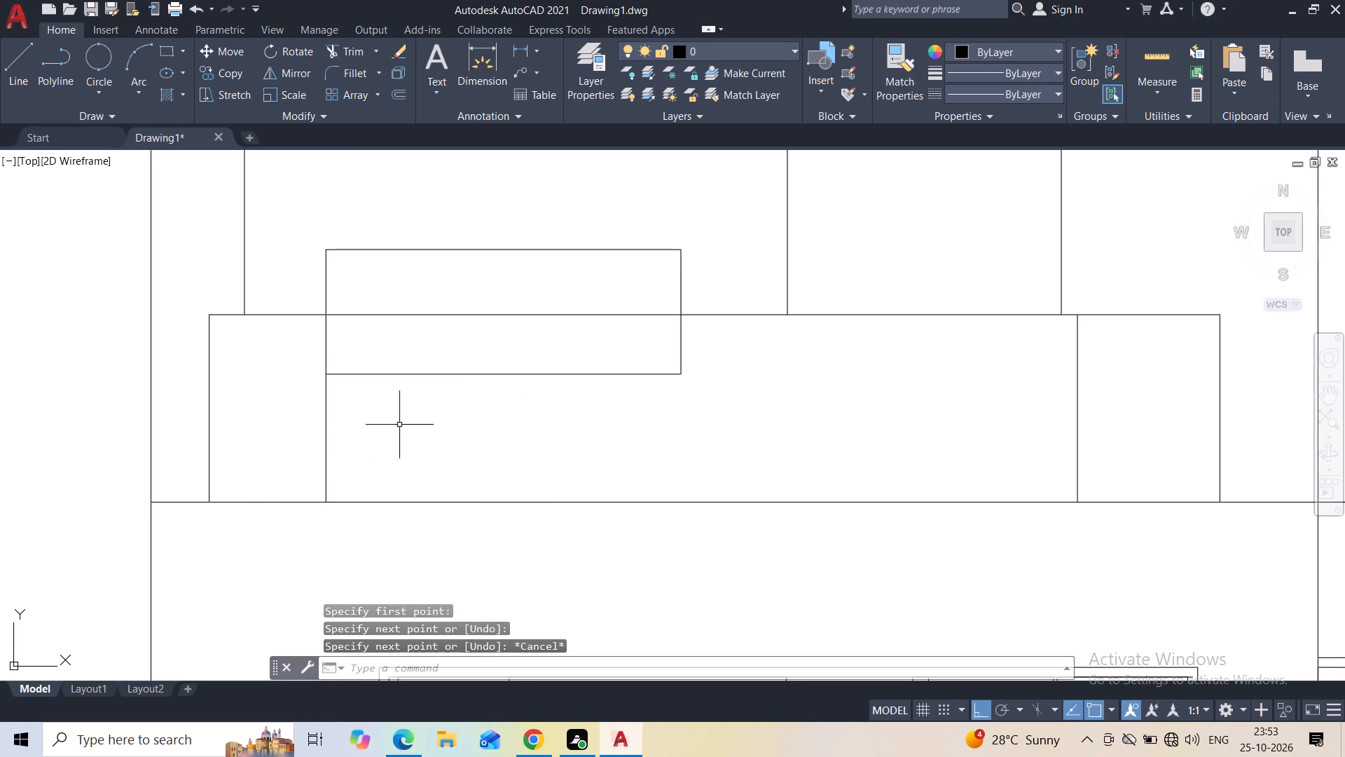
key(space)
click(687, 379)
click(682, 512)
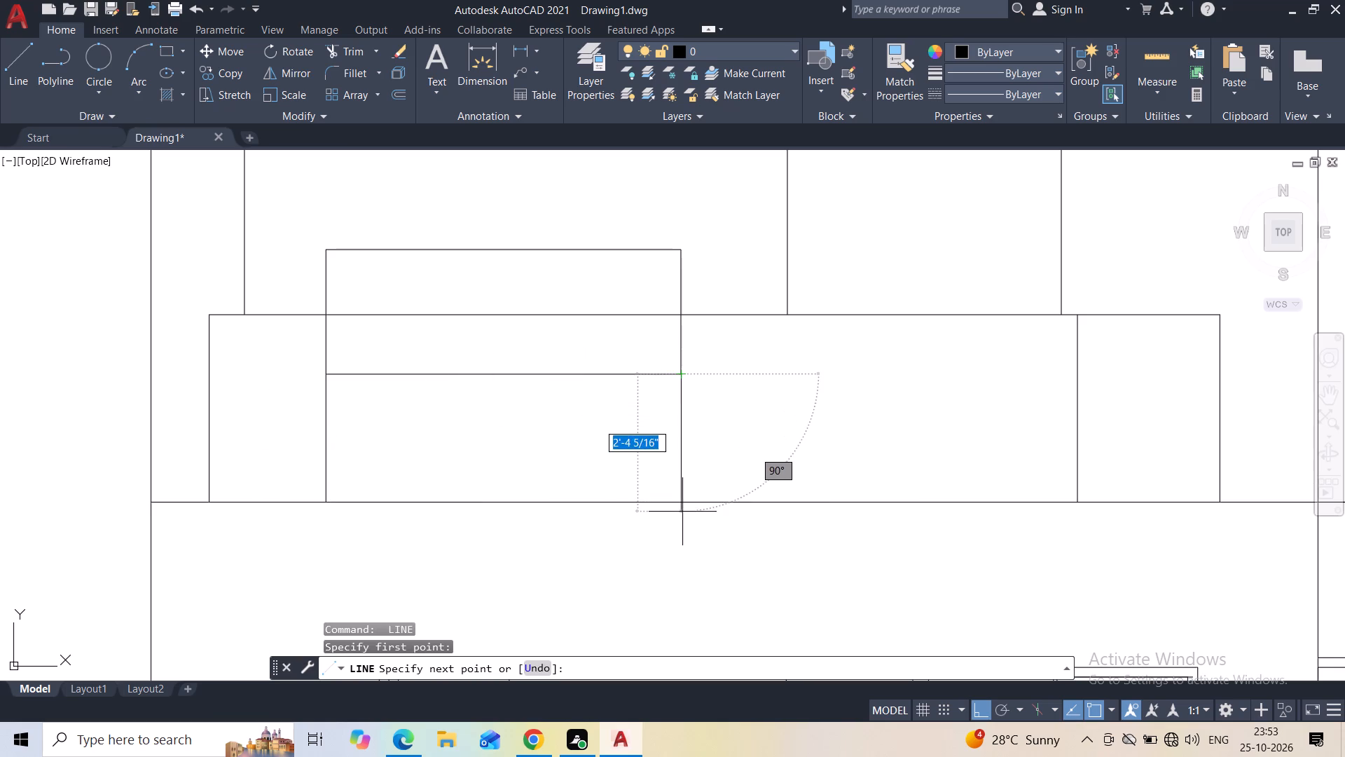
key(Escape)
Trim the stub of the right-hand vertical that overhangs below the roof line.
click(354, 48)
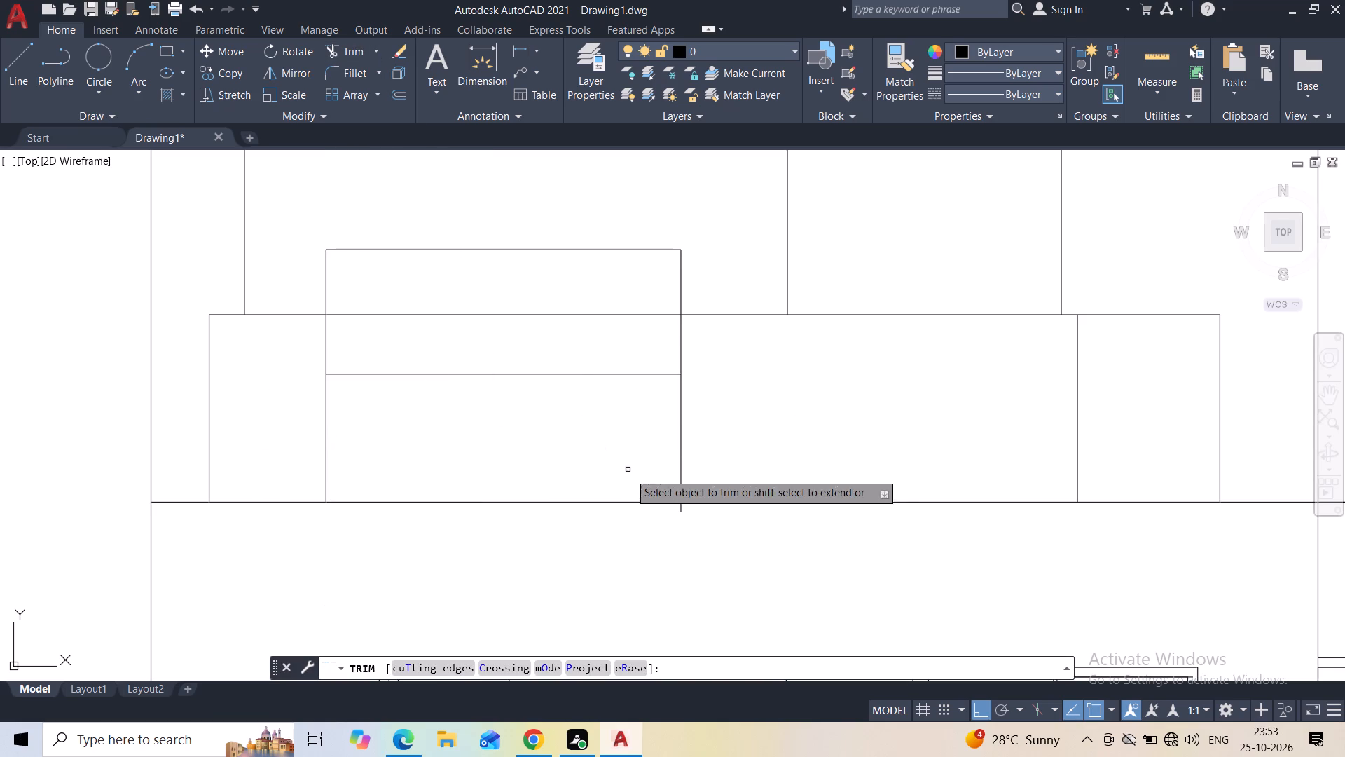
scroll(656, 509, up, 3)
drag(736, 503, 644, 491)
scroll(642, 493, down, 5)
key(Escape)
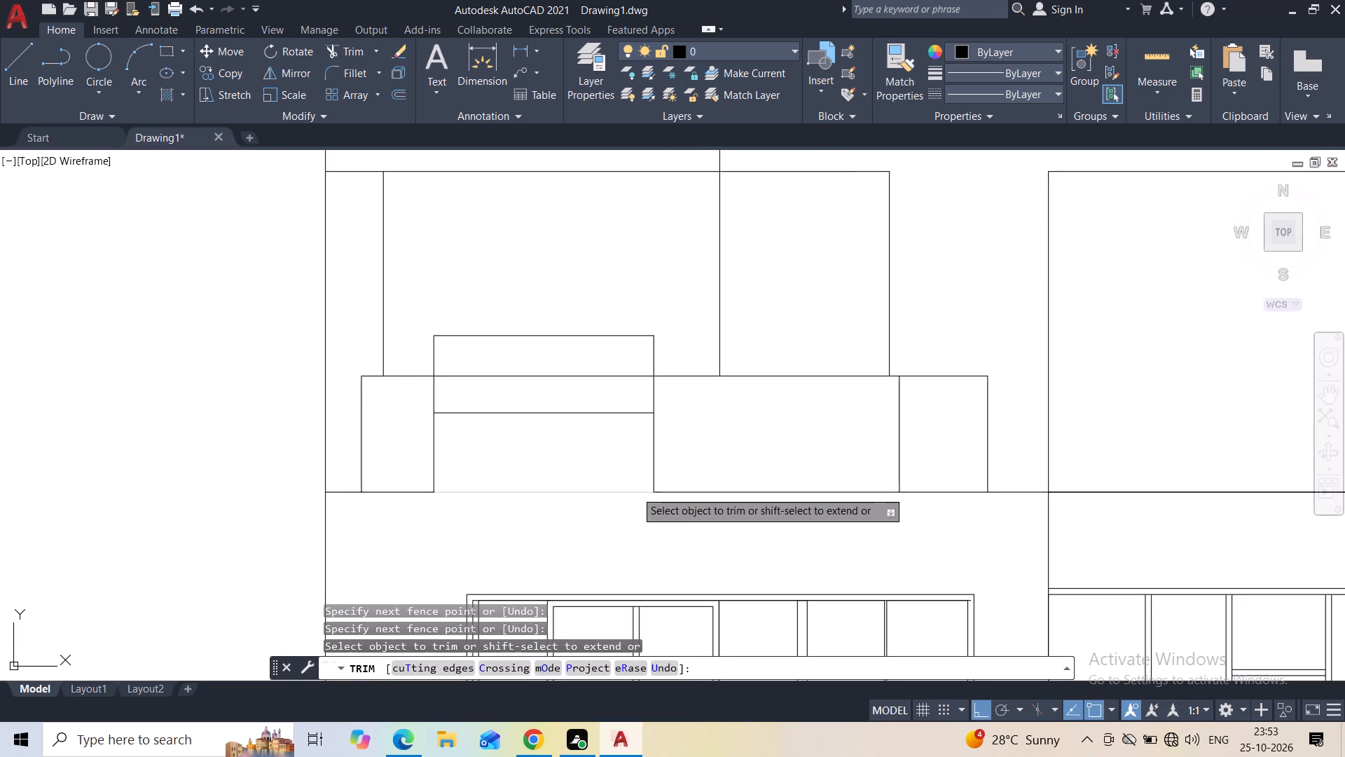
Trim away the part of the low box's top line that crosses the new rectangle.
scroll(586, 449, down, 1)
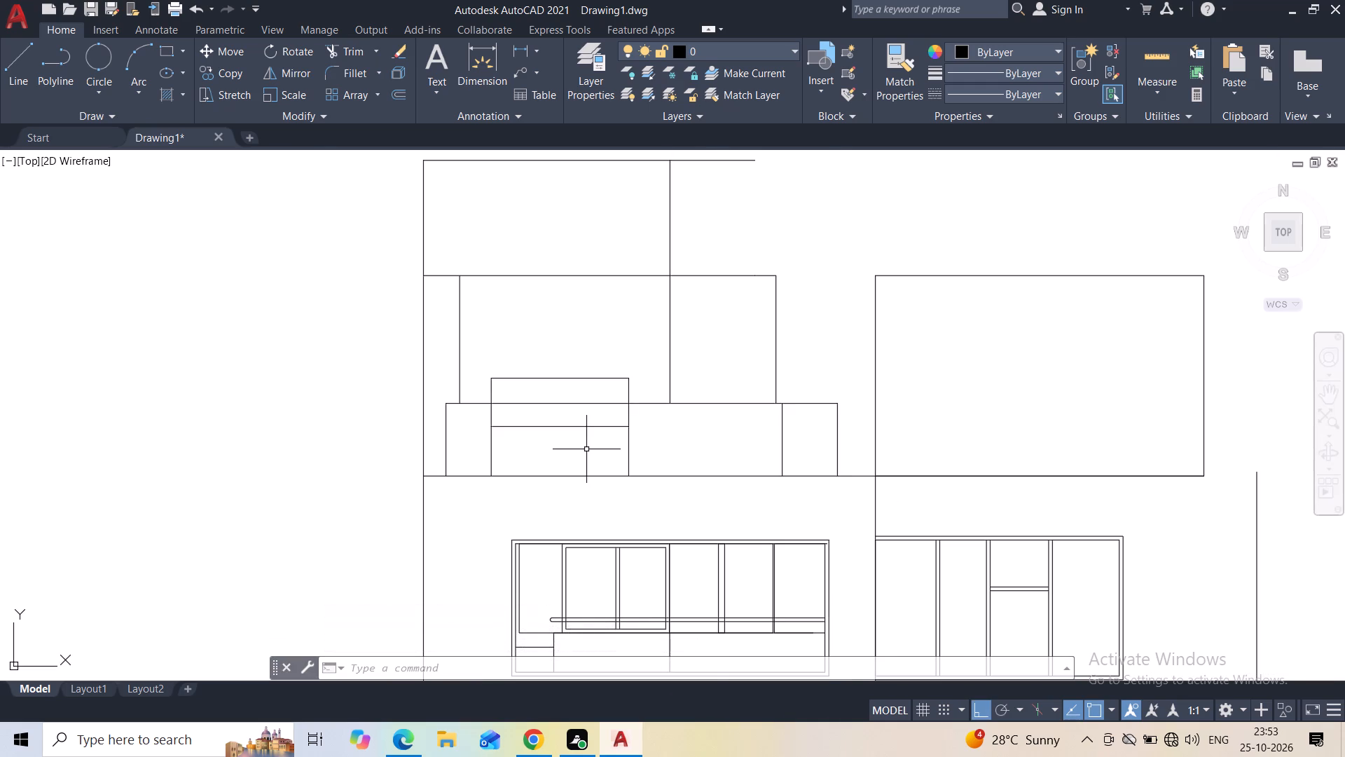
scroll(586, 449, up, 1)
click(343, 47)
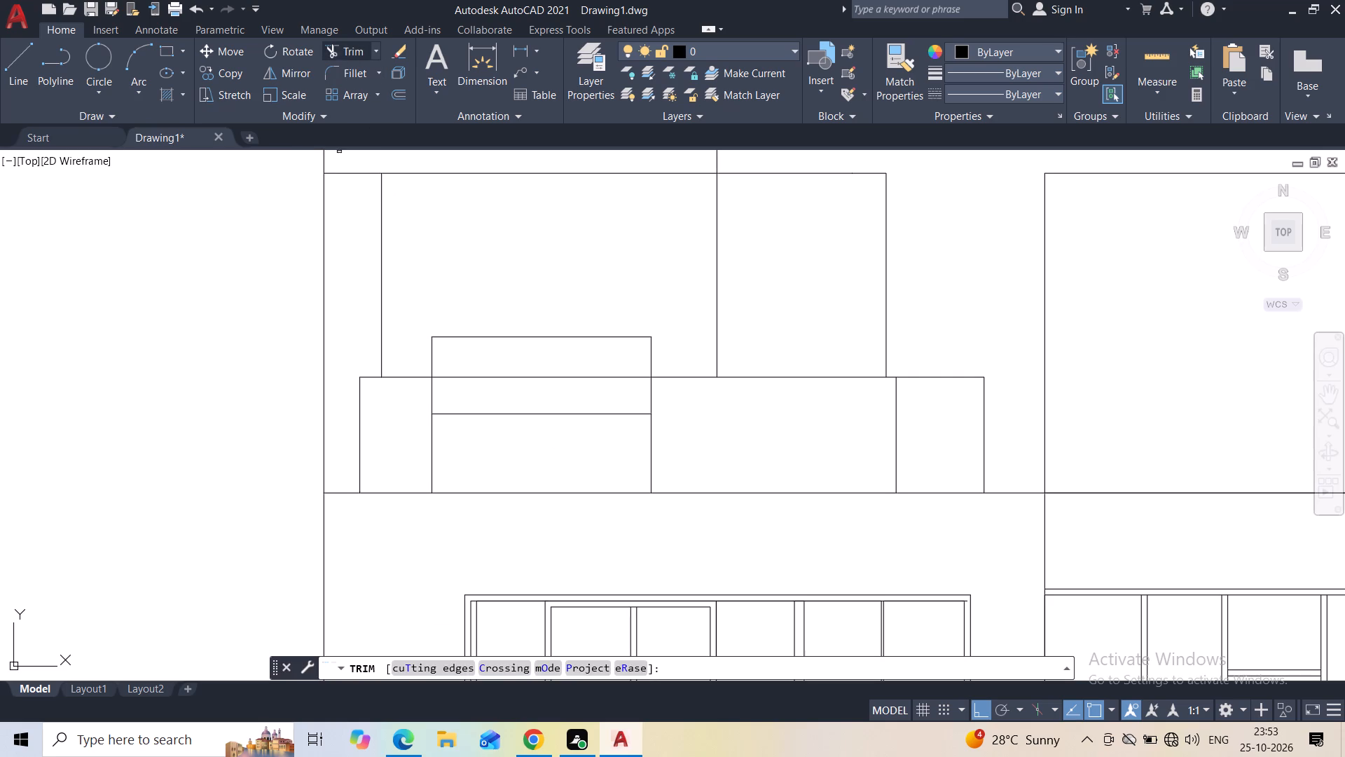
drag(499, 371, 501, 388)
key(Escape)
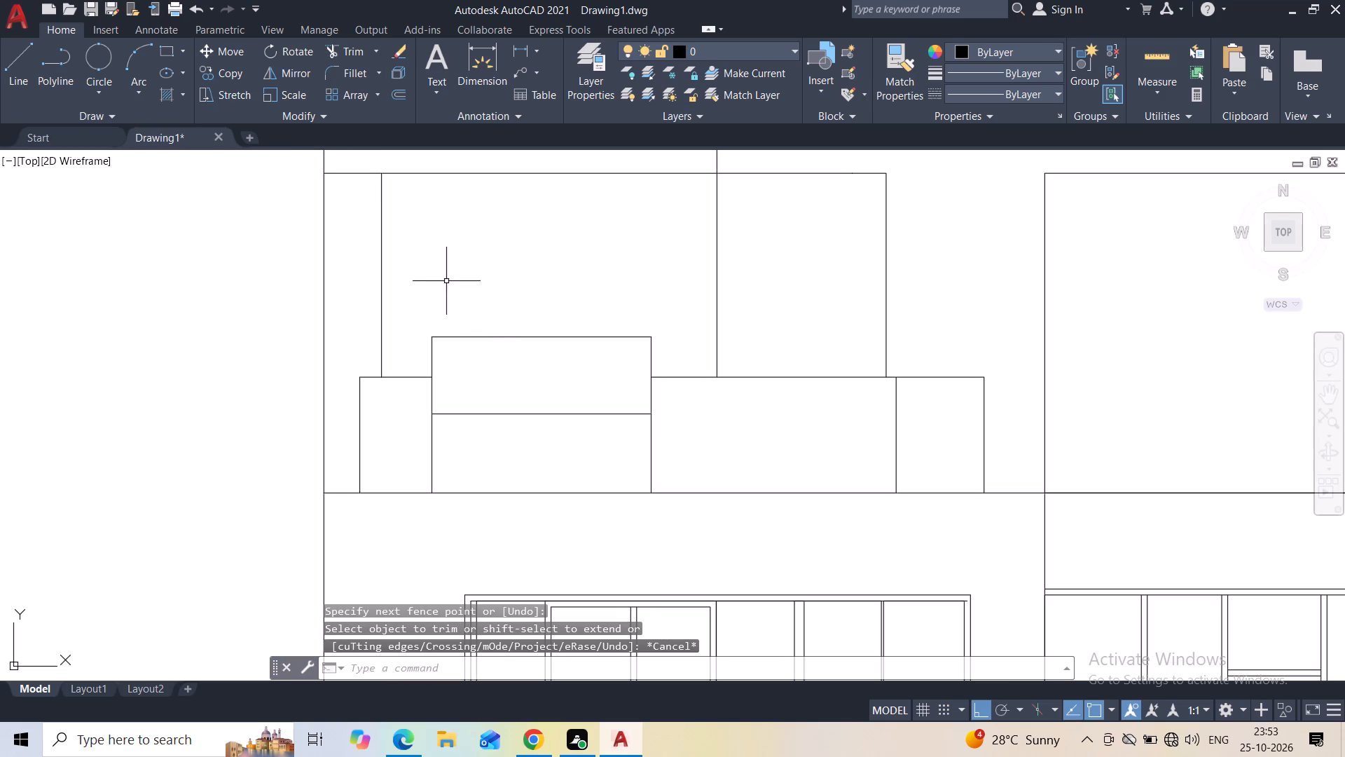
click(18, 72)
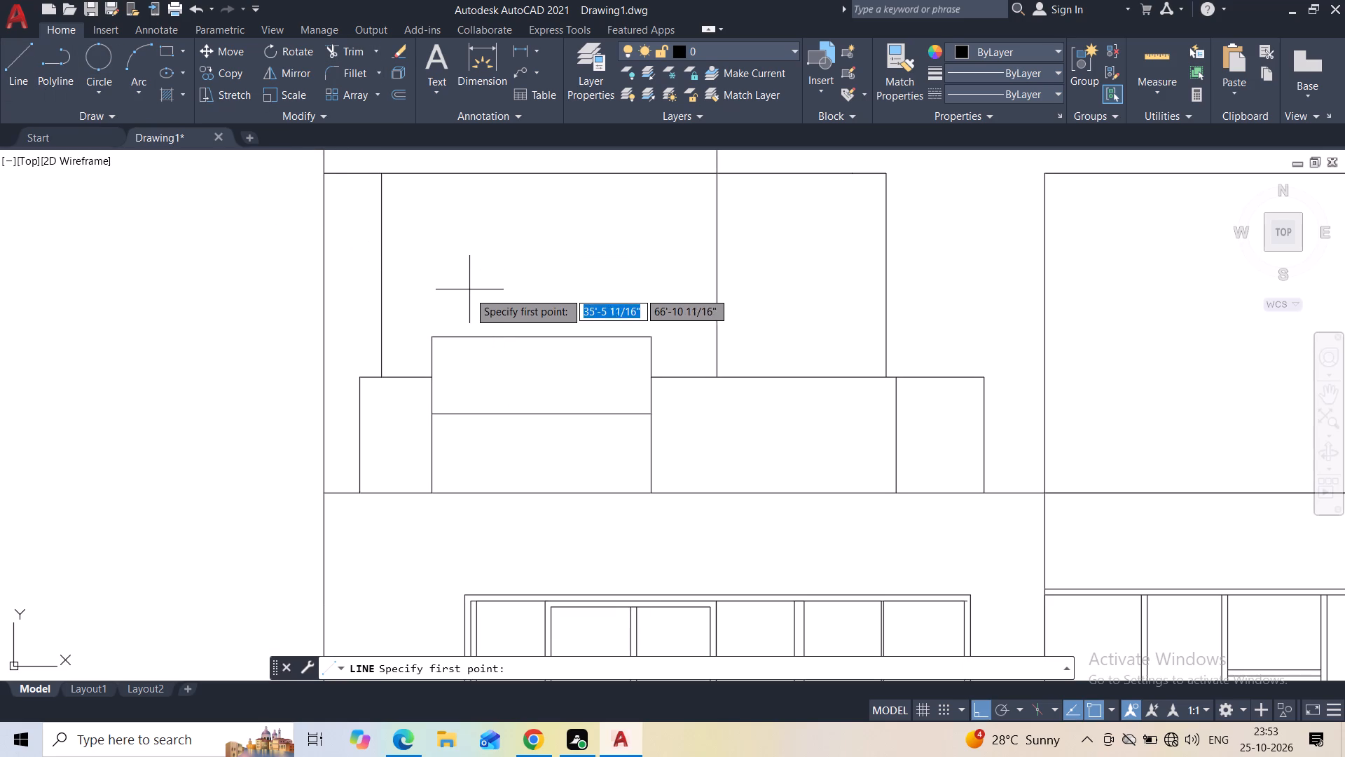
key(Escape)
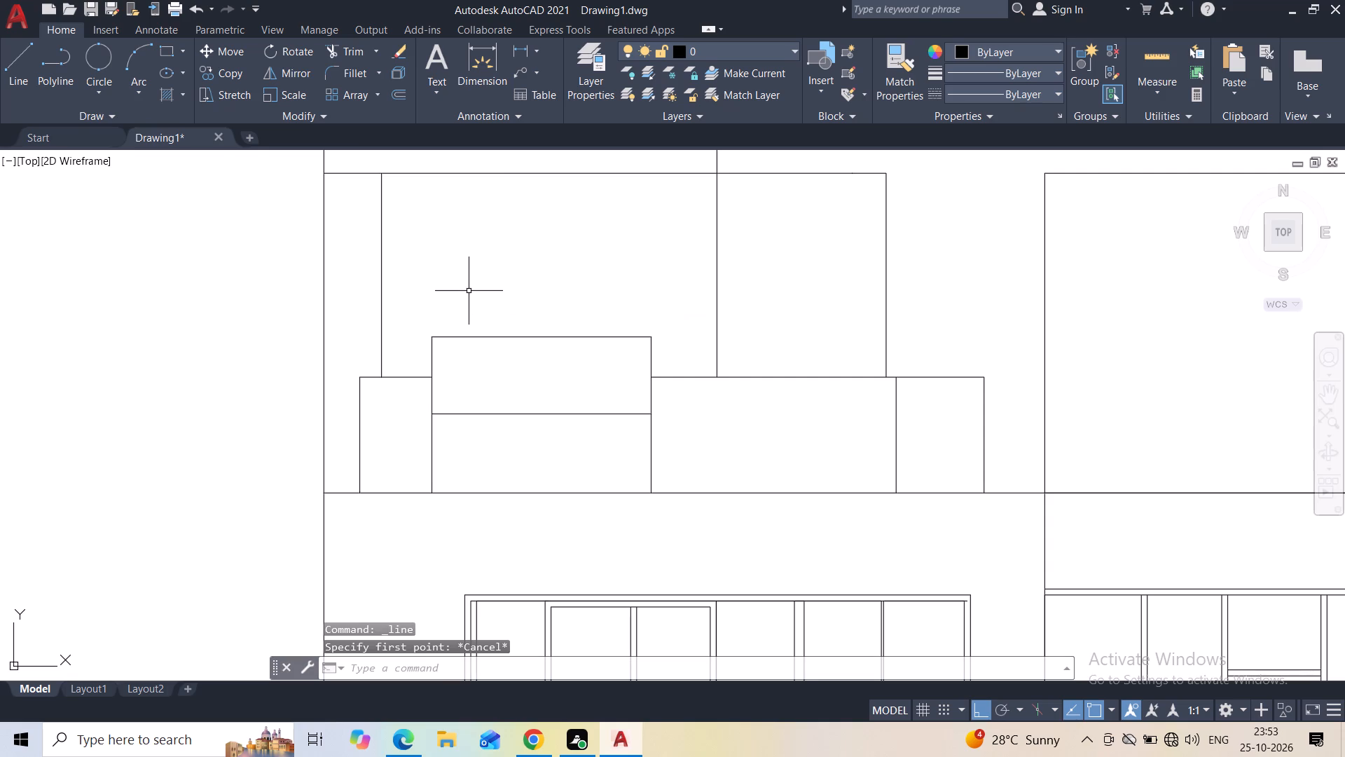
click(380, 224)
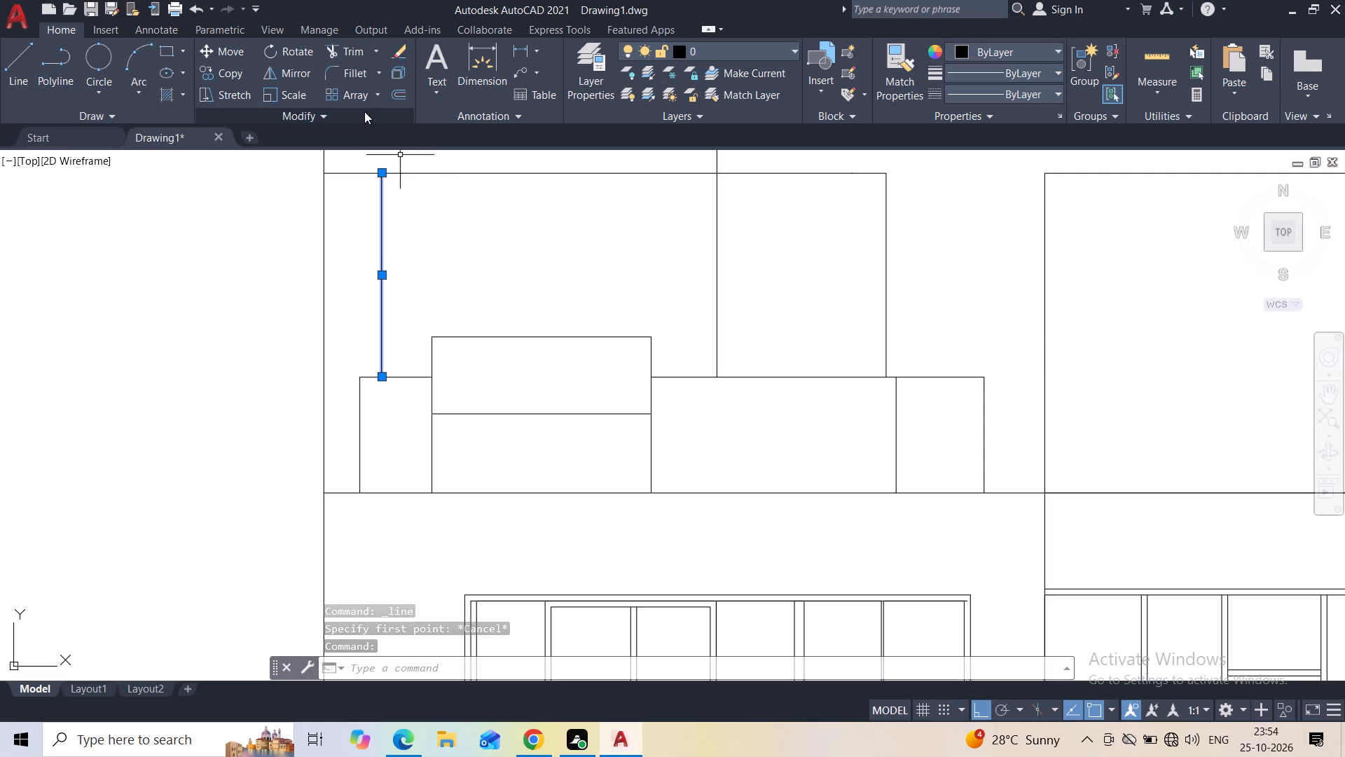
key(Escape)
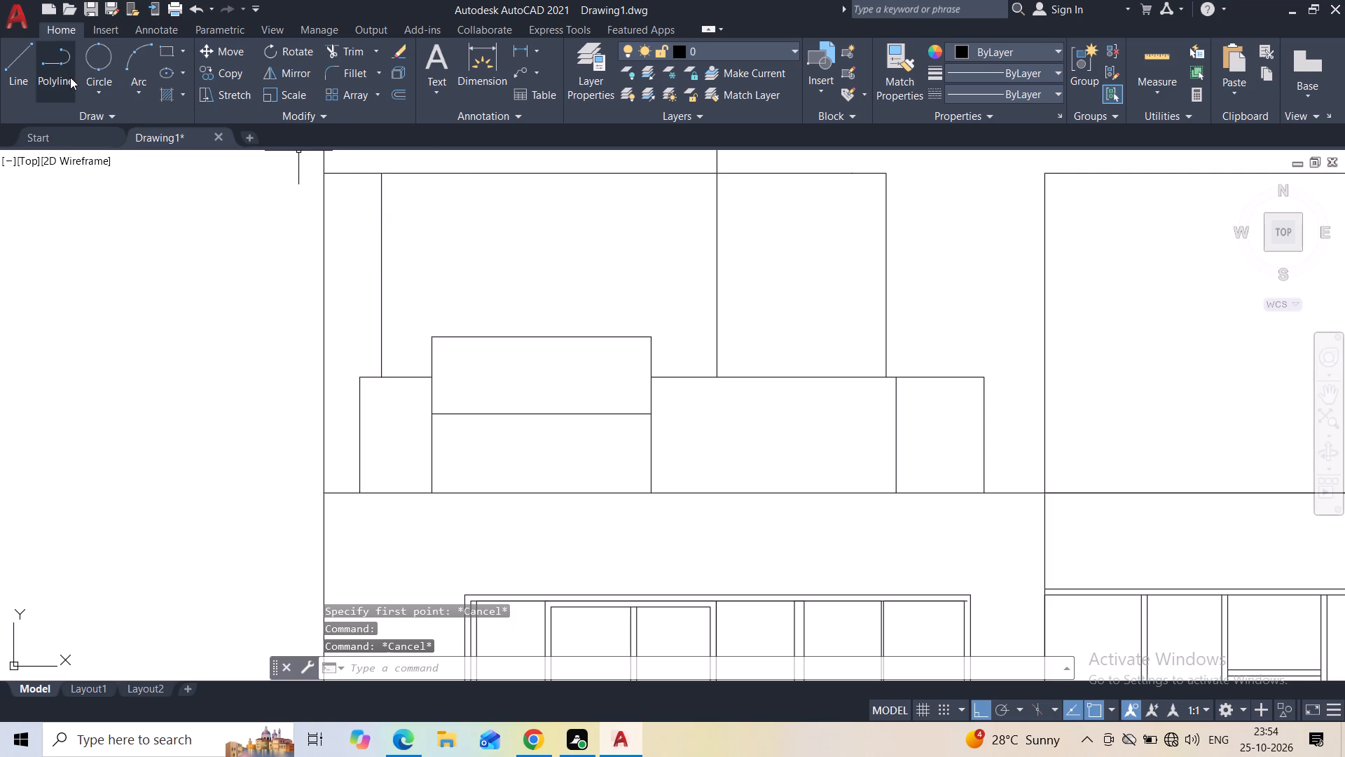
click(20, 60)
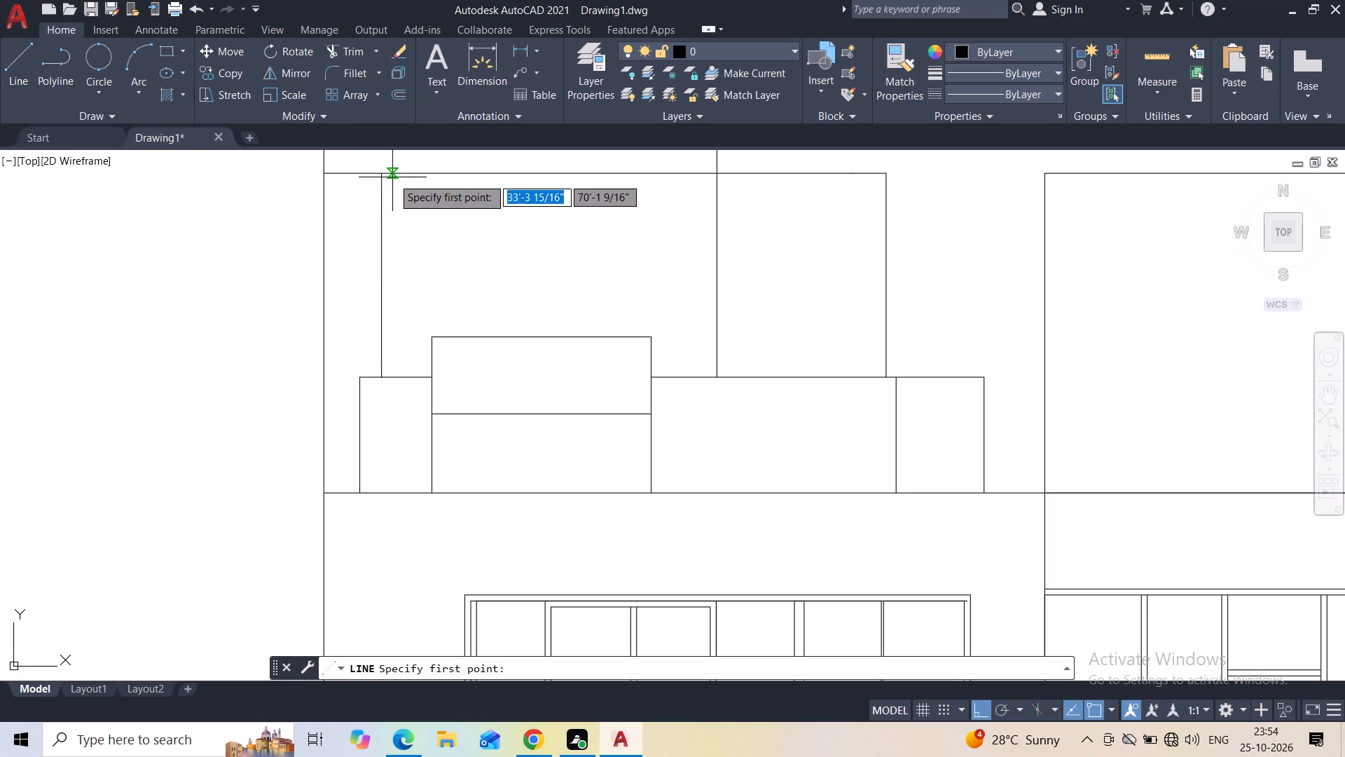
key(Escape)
Offset the middle box's inset left vertical 2" inward.
click(380, 186)
click(402, 90)
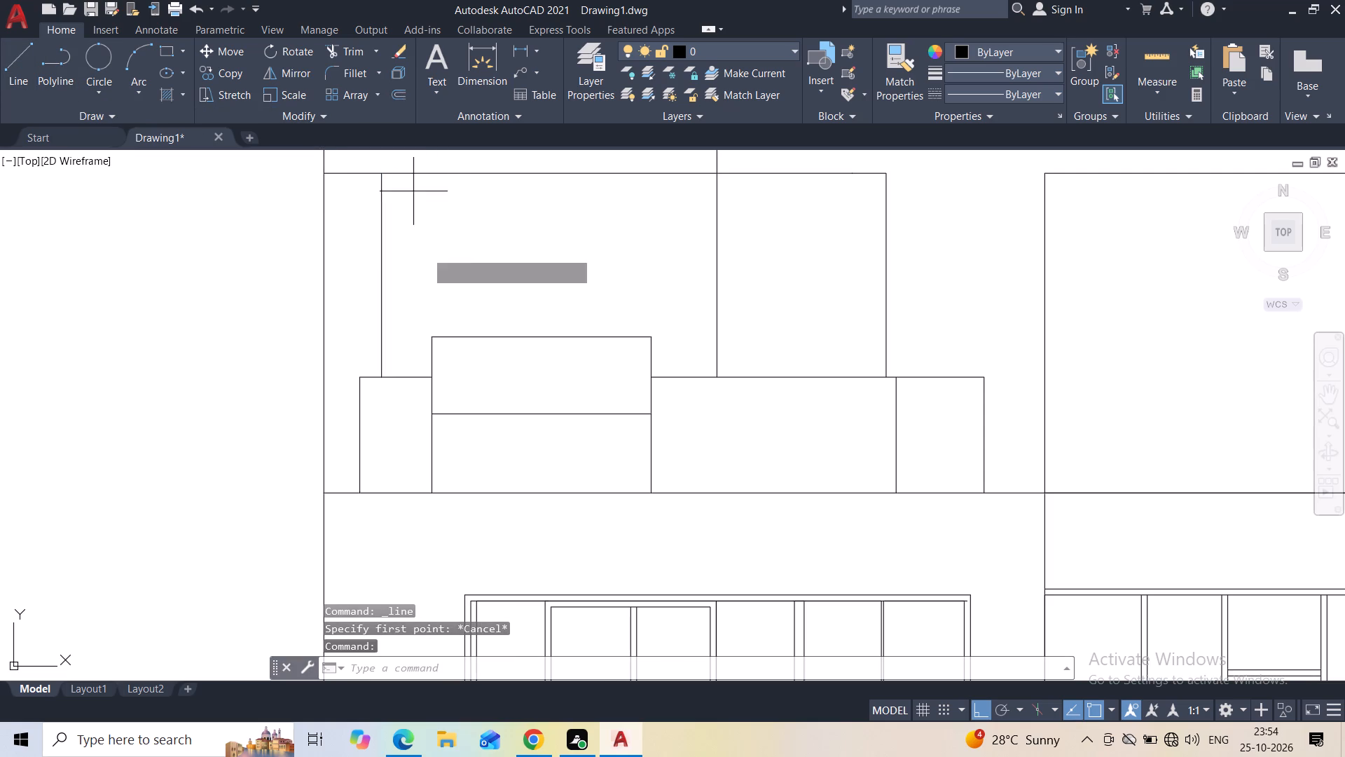
text(2")
key(Return)
key(apostrophe)
click(426, 292)
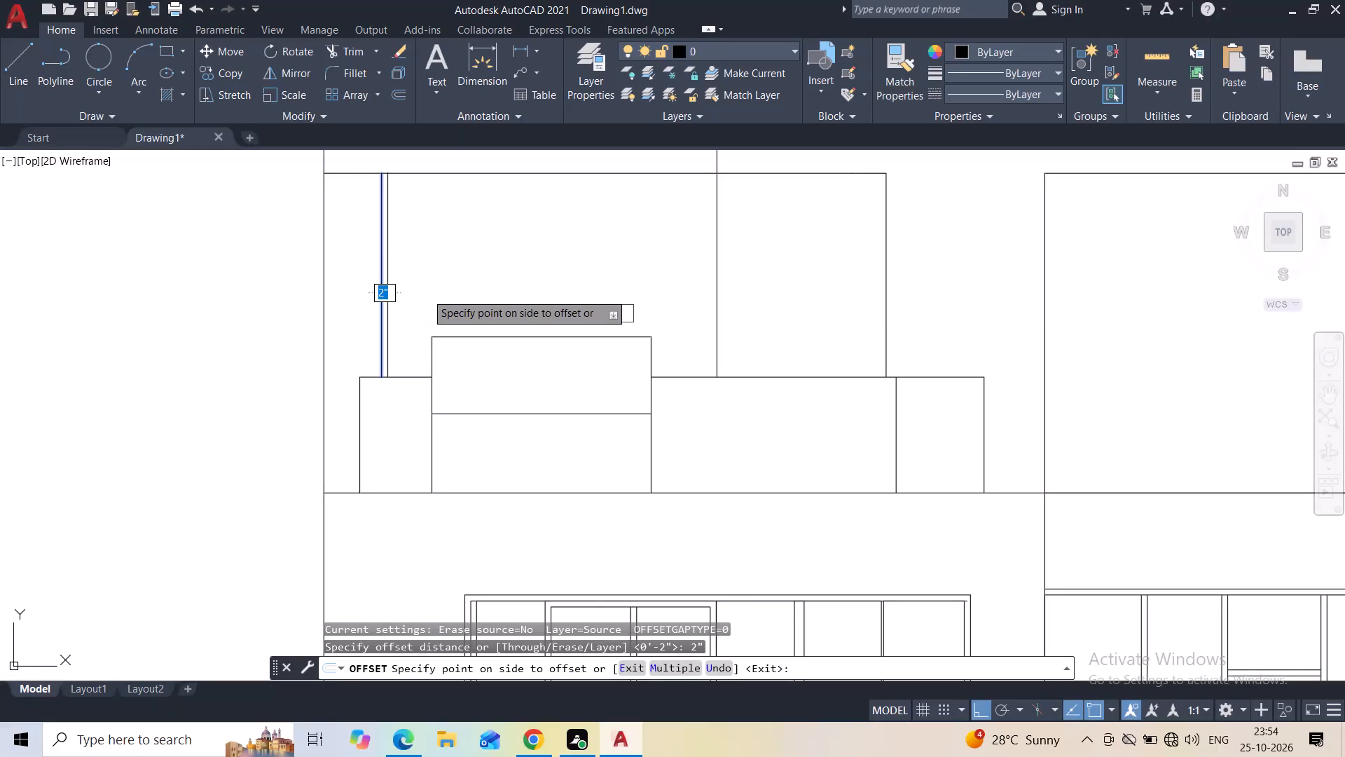
click(426, 255)
key(Escape)
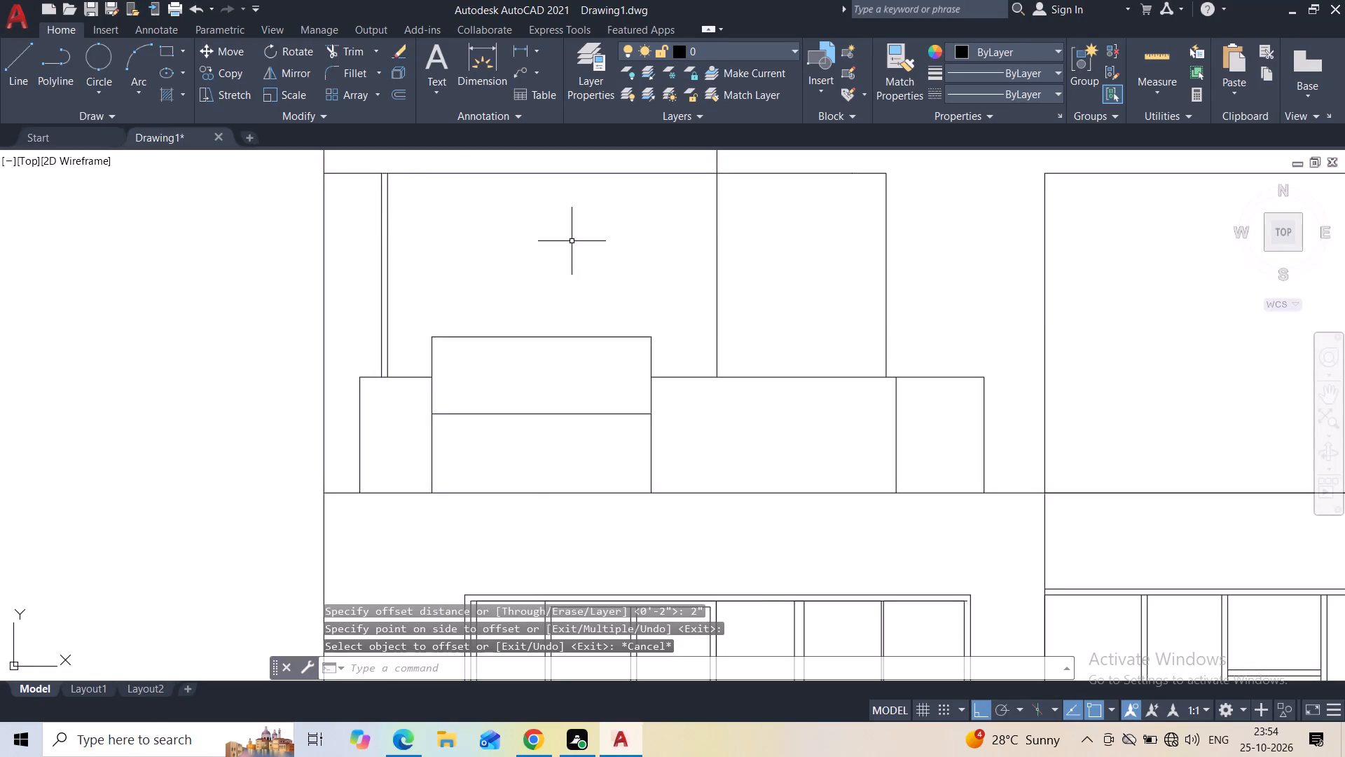
Offset the middle box's dividing vertical 2" toward the inset vertical, and its top line 2" downward.
click(715, 233)
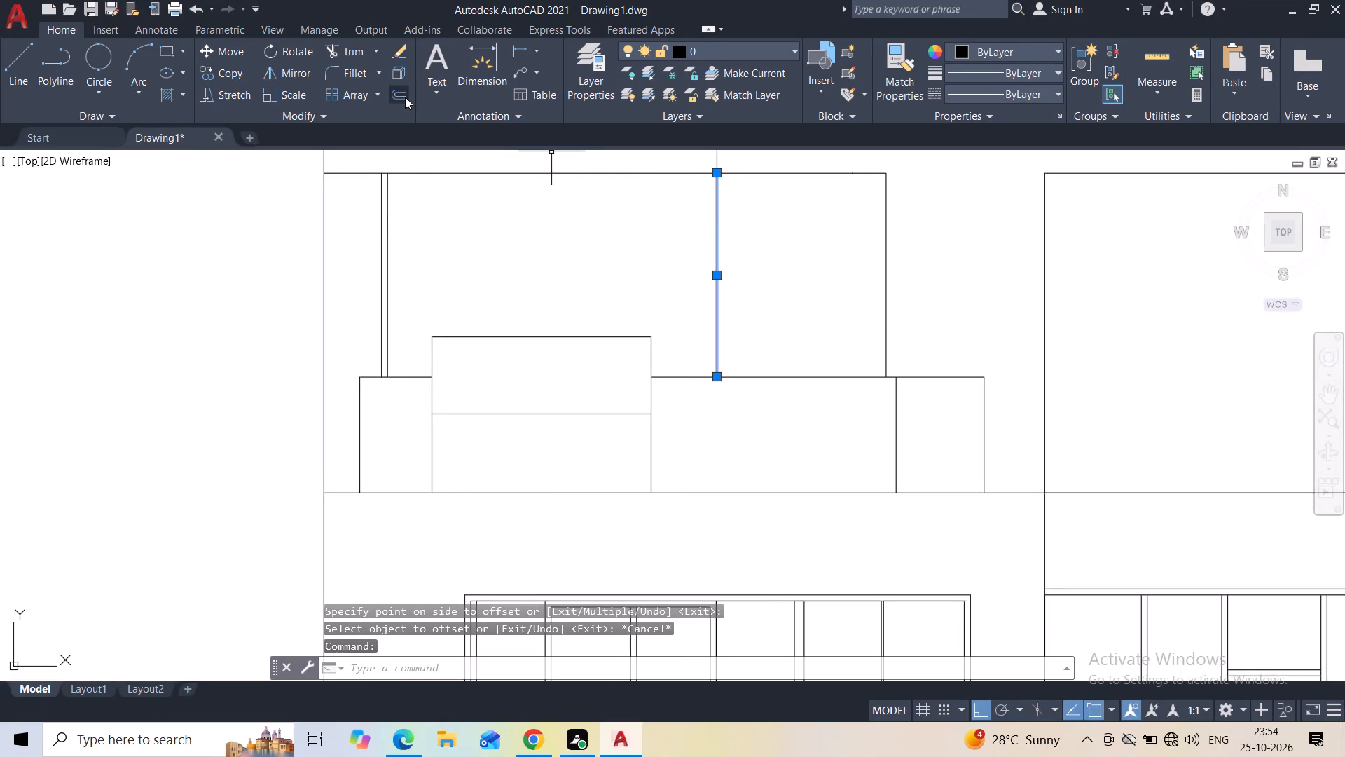
click(405, 97)
text(2")
key(Return)
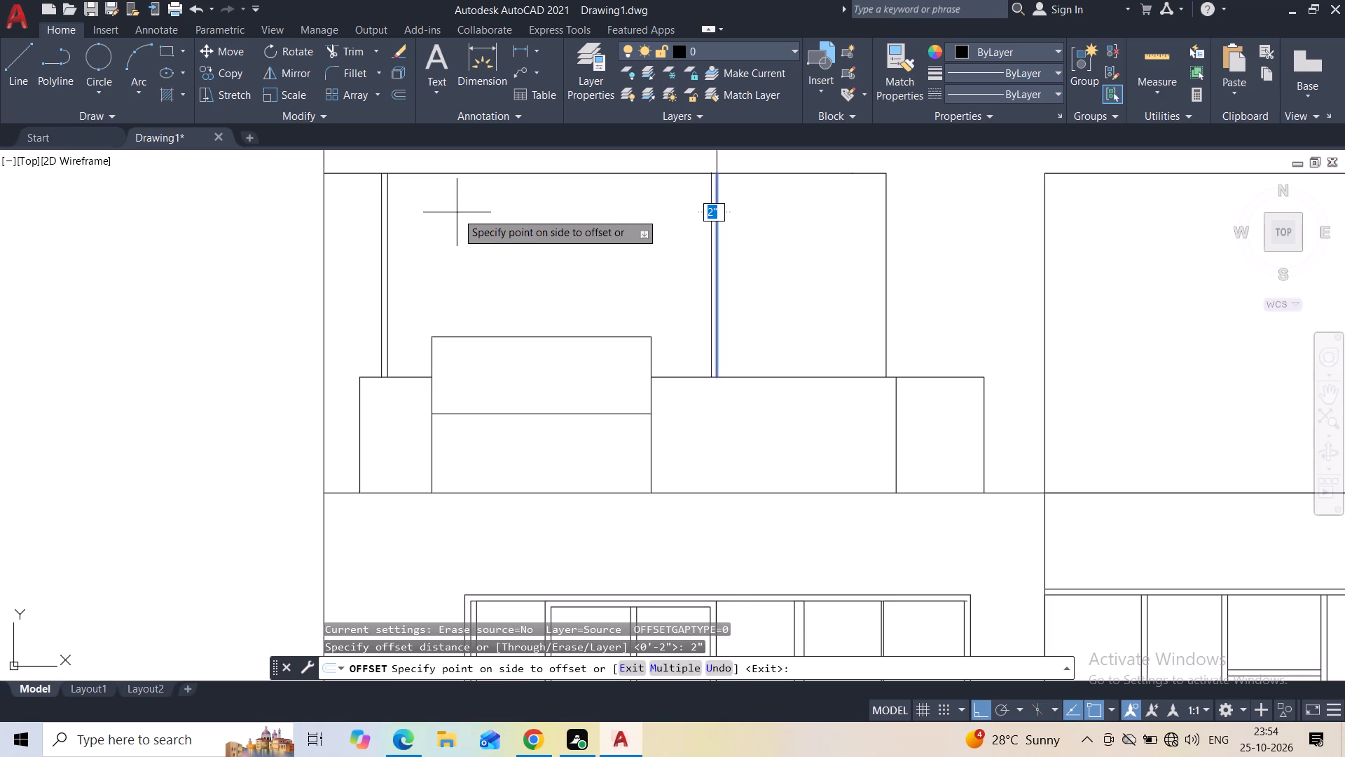
click(457, 212)
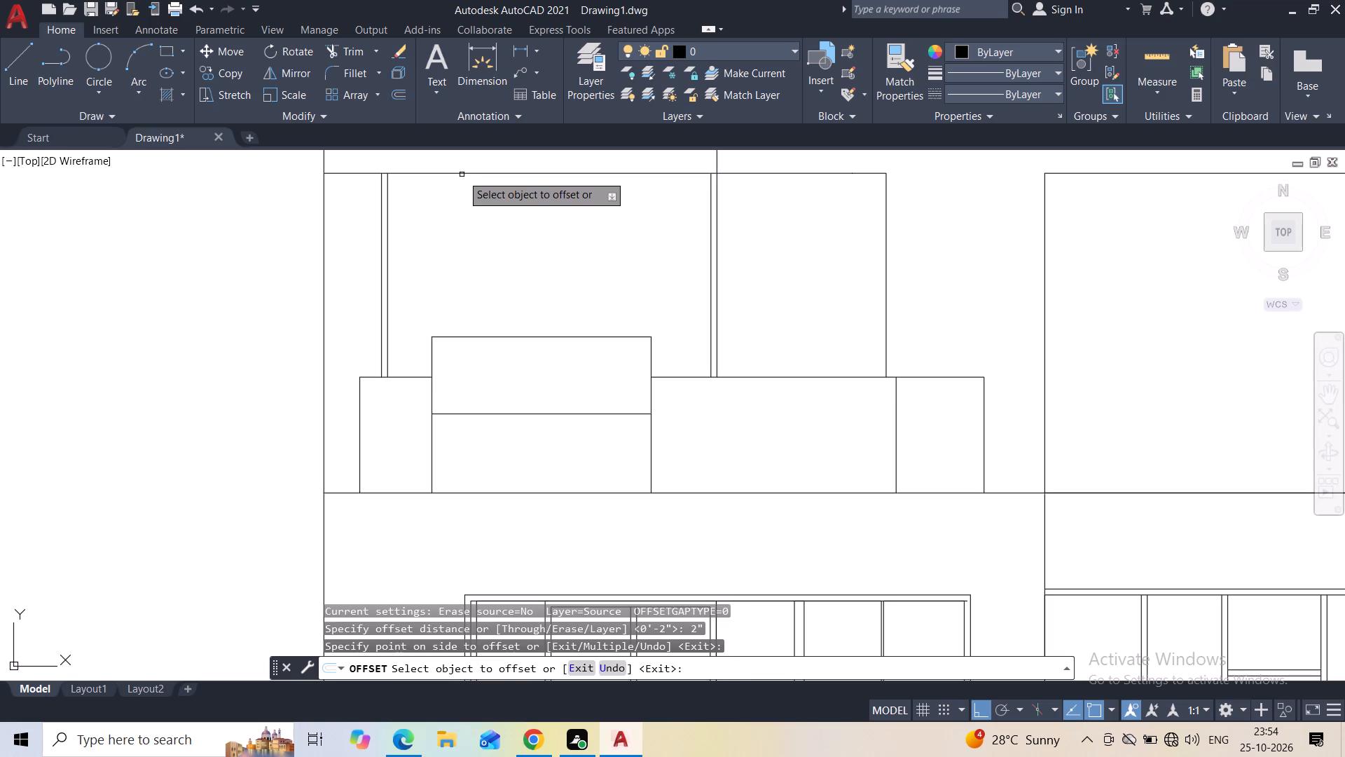
click(462, 173)
click(462, 200)
key(Escape)
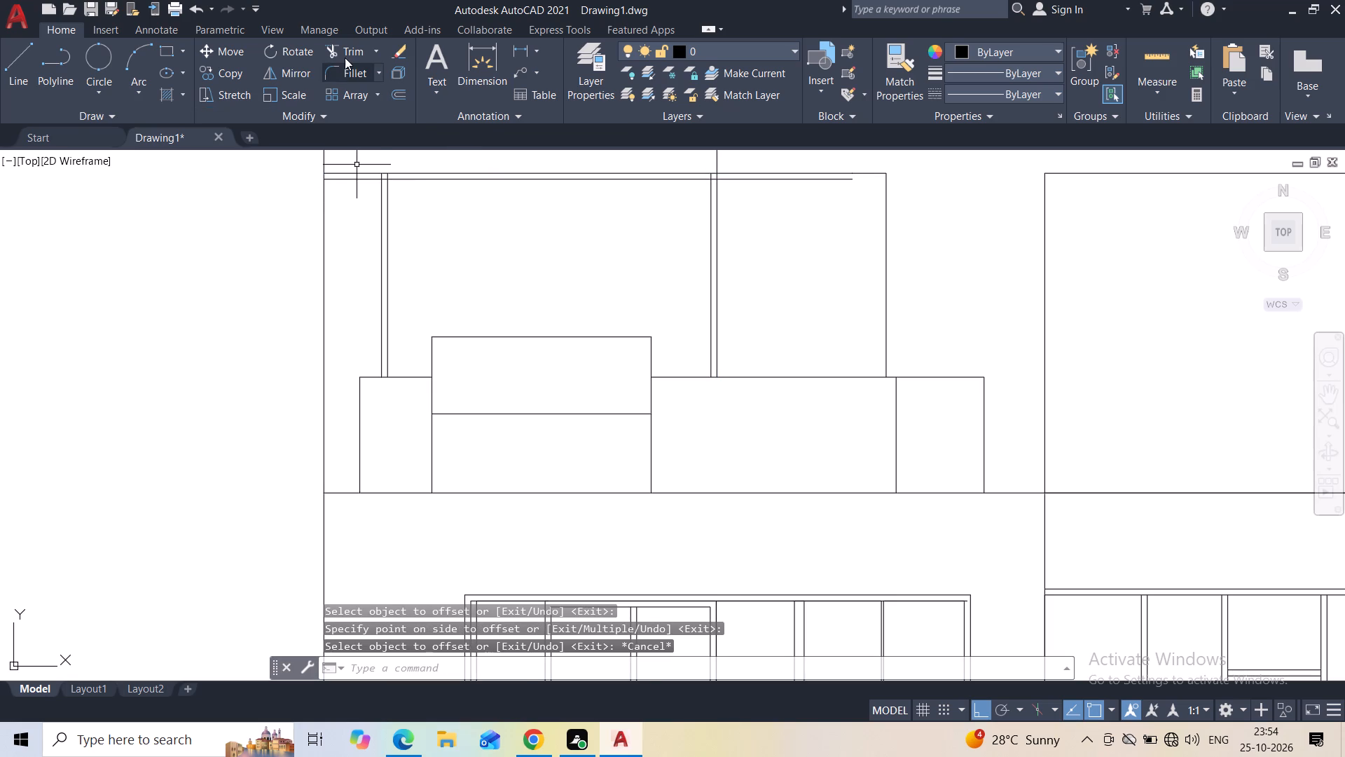
Trim the offset top line and inner vertical to a clean inner corner at the frame's upper left.
click(345, 55)
scroll(382, 172, up, 3)
drag(344, 200, 344, 216)
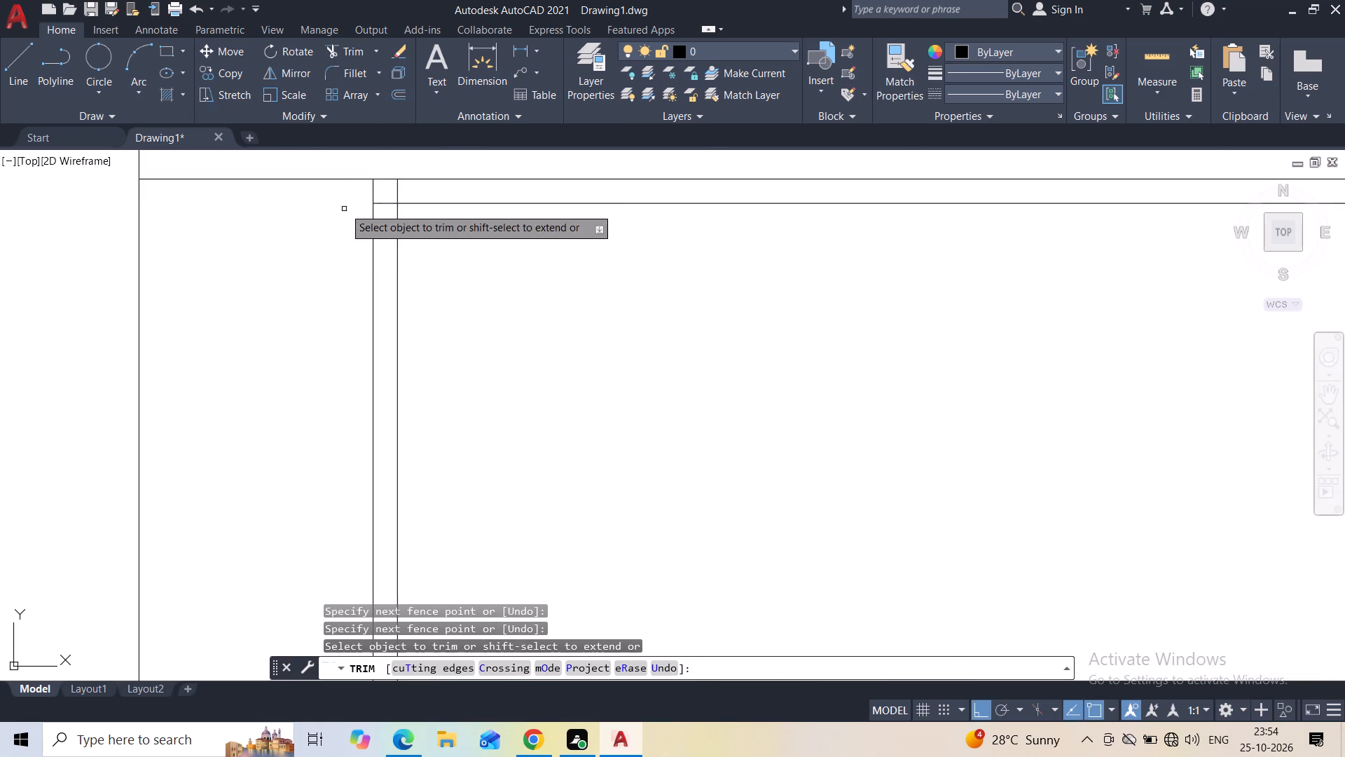
drag(384, 202, 388, 218)
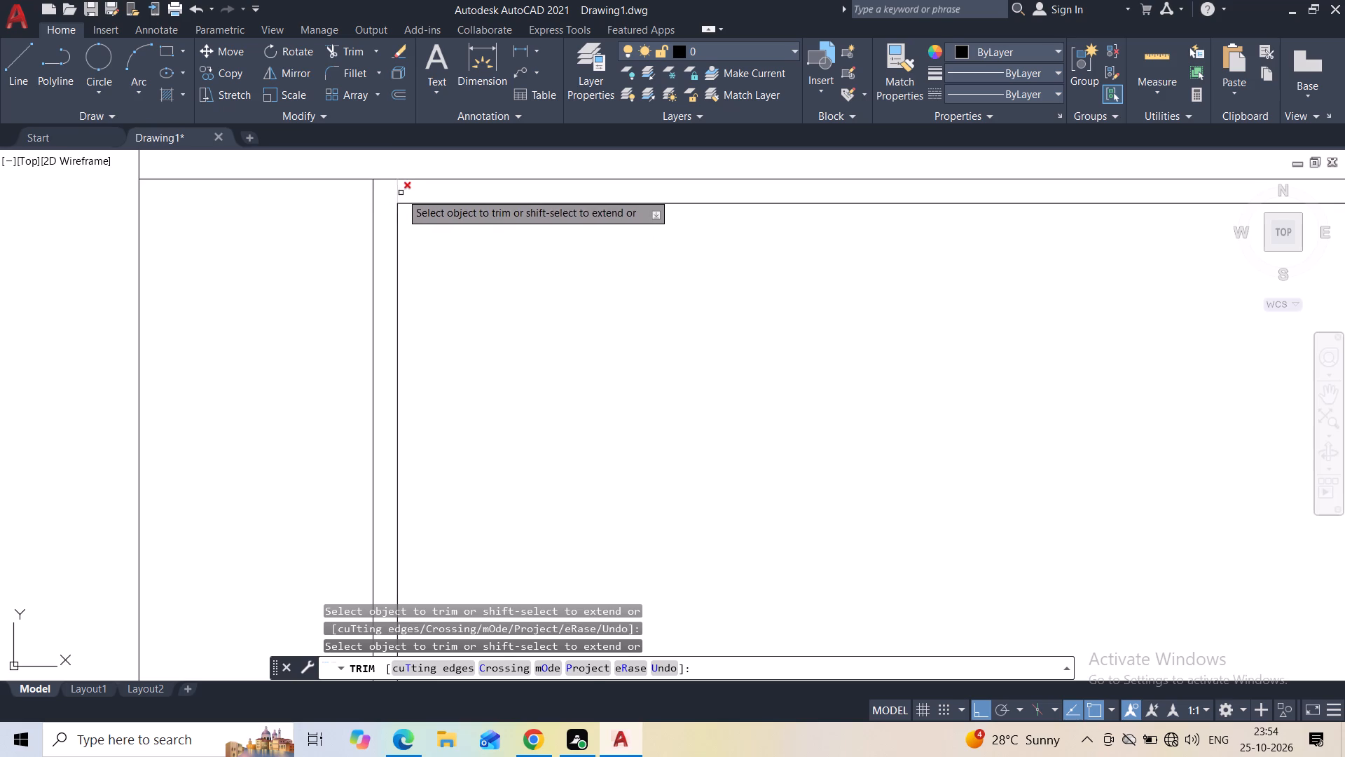
drag(401, 193, 394, 193)
key(Escape)
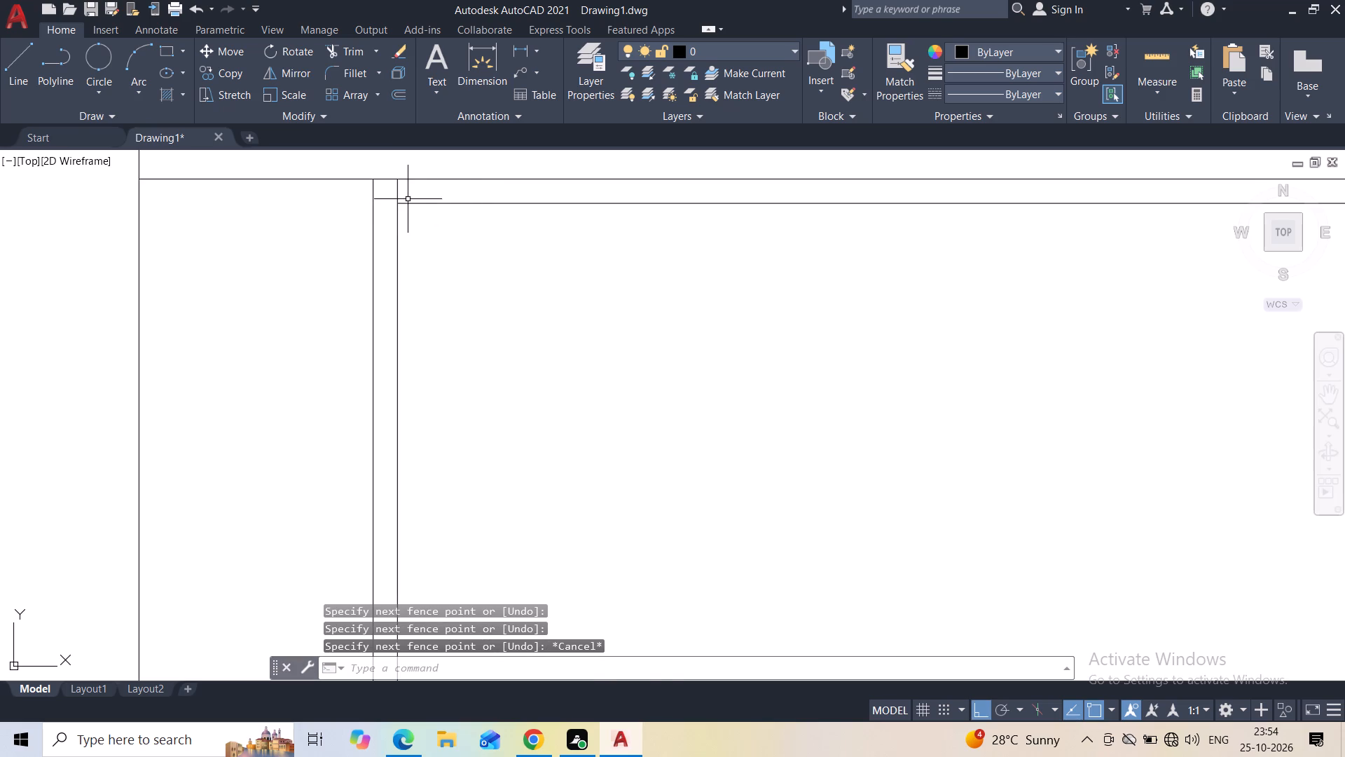
drag(408, 198, 390, 193)
key(Escape)
key(space)
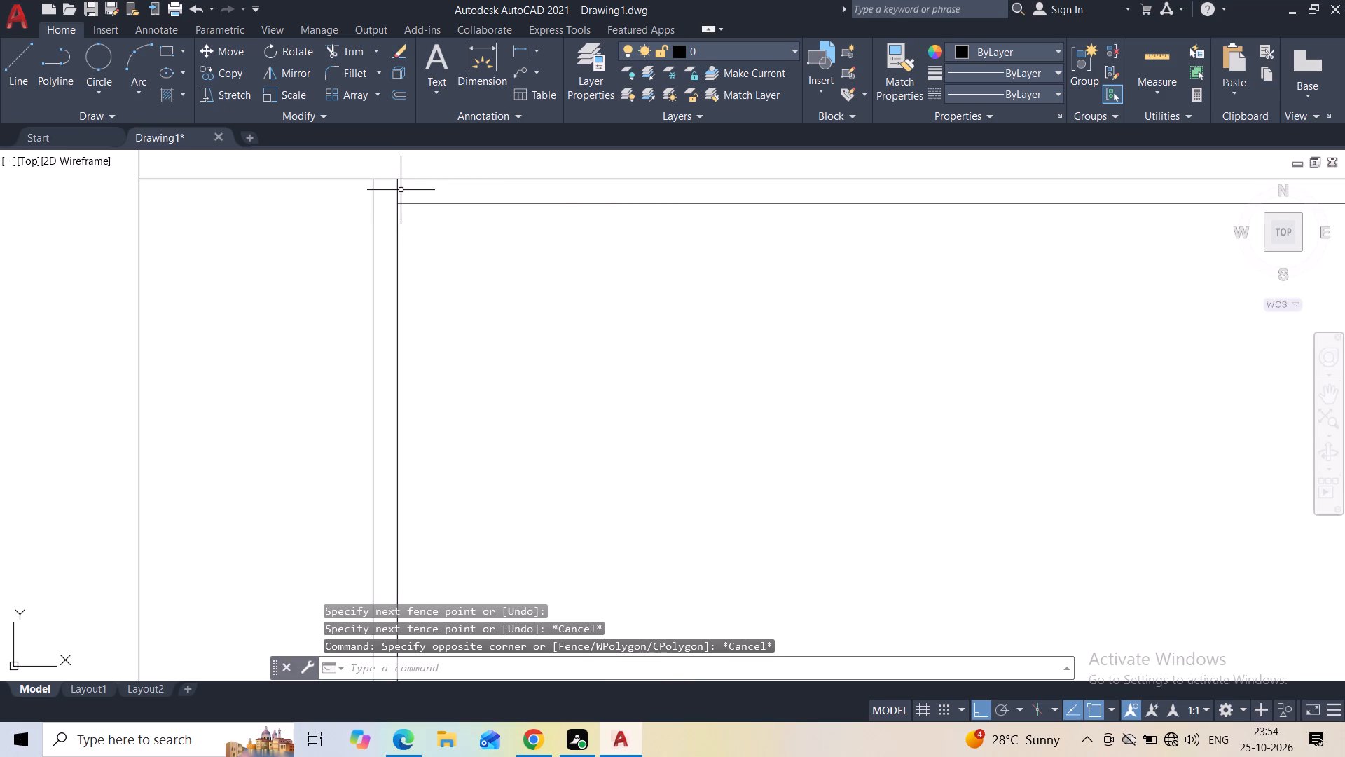
click(399, 190)
Trim the offset lines to a clean inner corner at the dividing vertical, removing the horizontal's continuation beyond it.
scroll(523, 292, down, 4)
middle_drag(665, 343, 567, 350)
scroll(569, 306, up, 3)
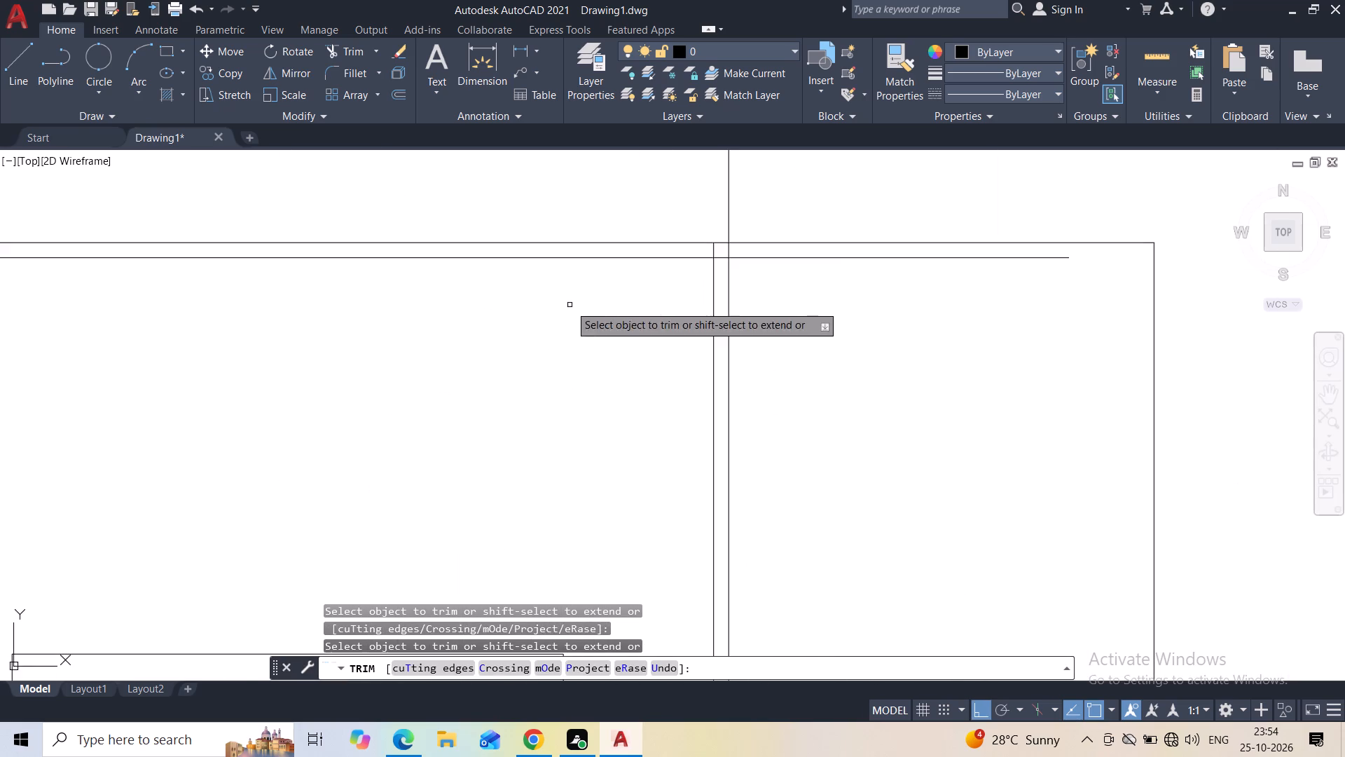
scroll(723, 254, up, 2)
drag(679, 237, 701, 252)
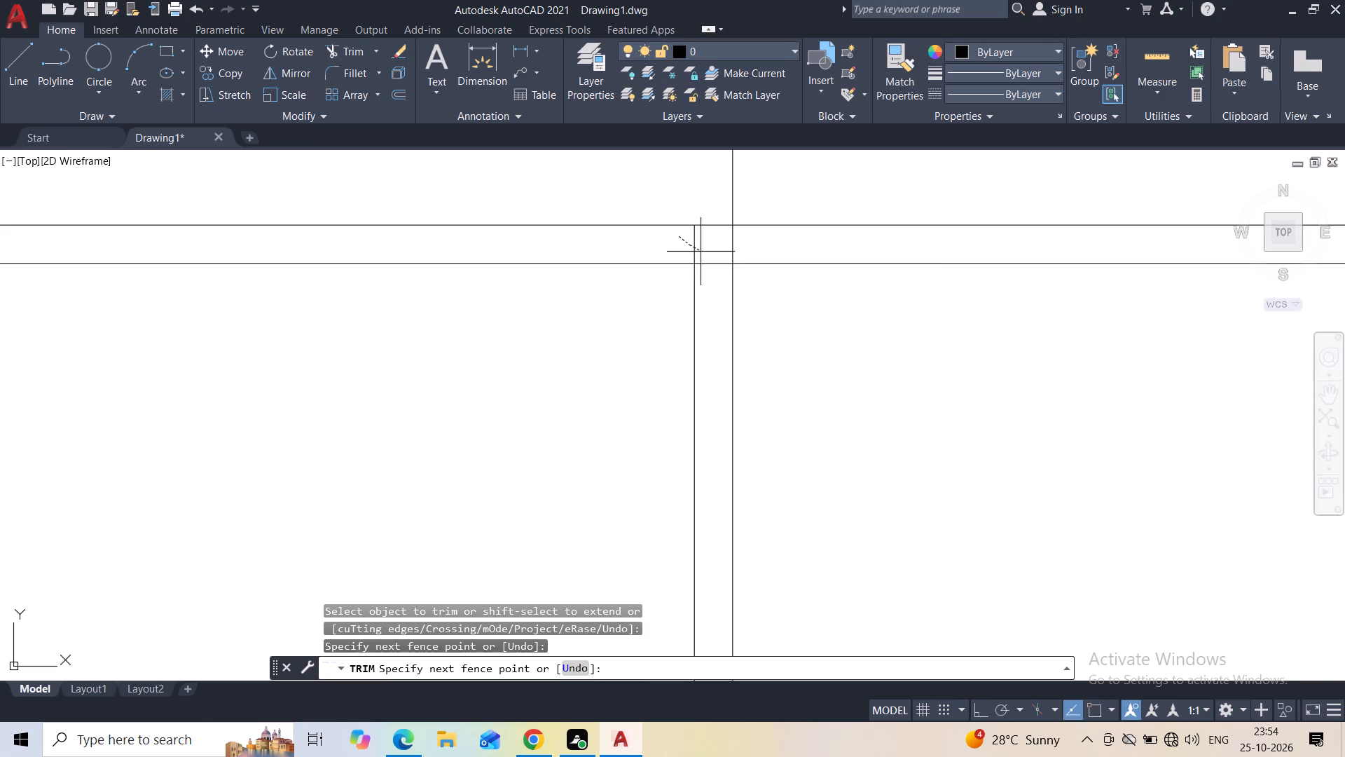
drag(701, 252, 710, 292)
drag(754, 245, 766, 302)
scroll(663, 407, down, 3)
middle_drag(605, 446, 632, 241)
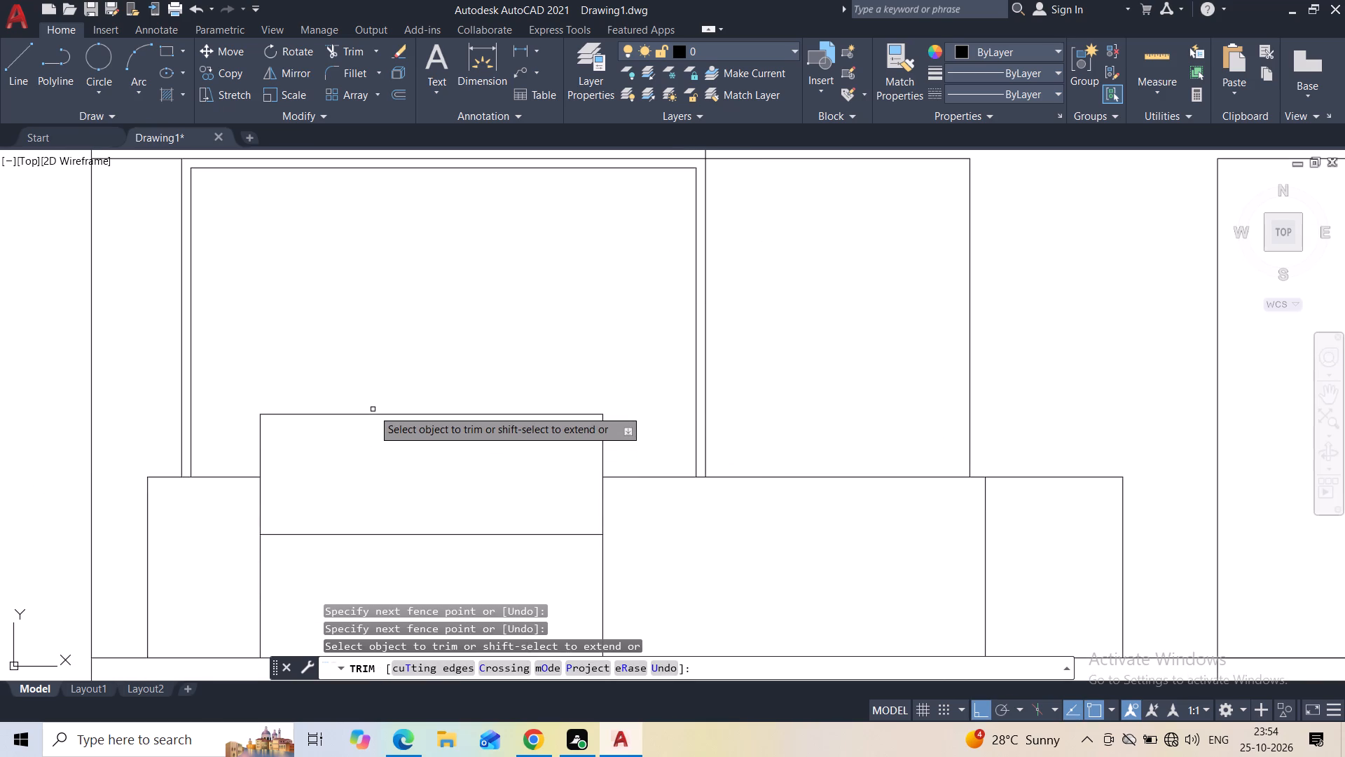
key(Escape)
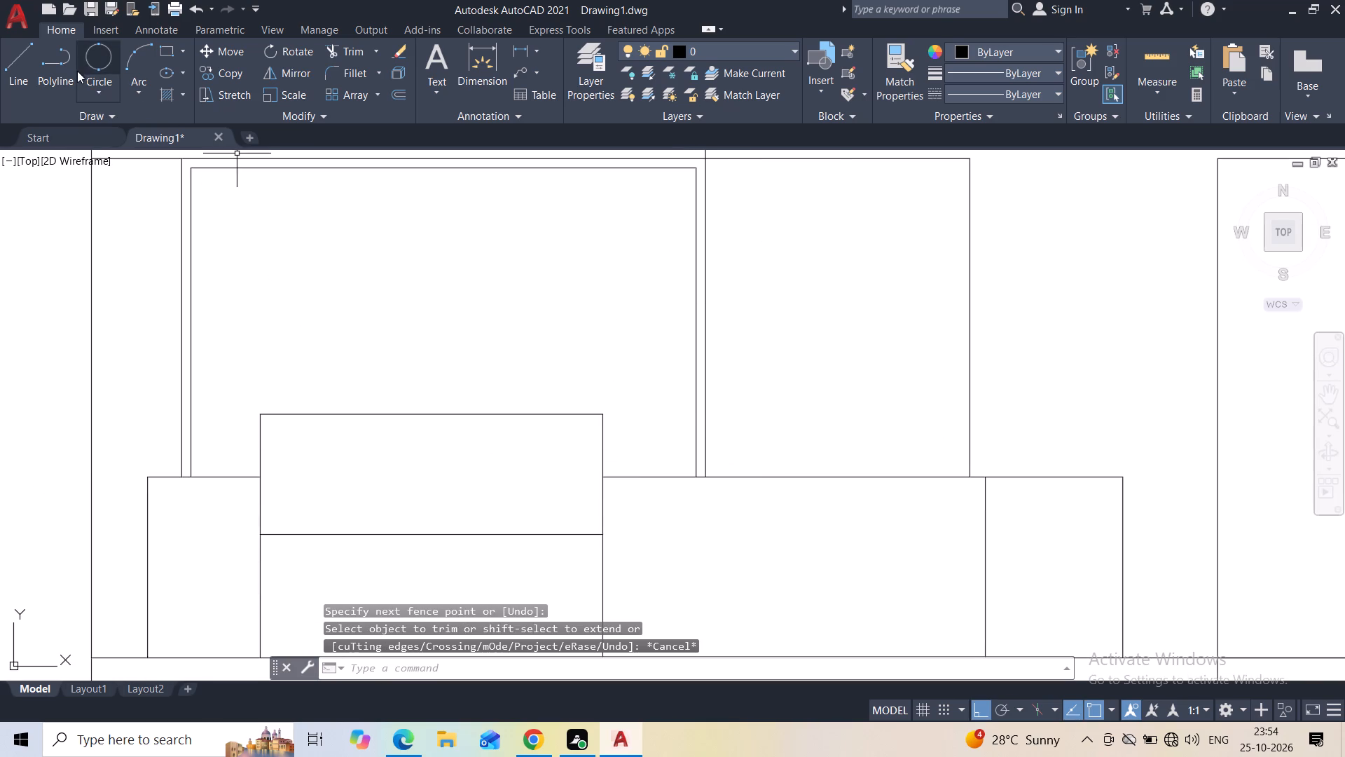
Draw a vertical mullion line from the frame's inner top line down to the raised parapet box's top edge.
click(26, 53)
click(321, 175)
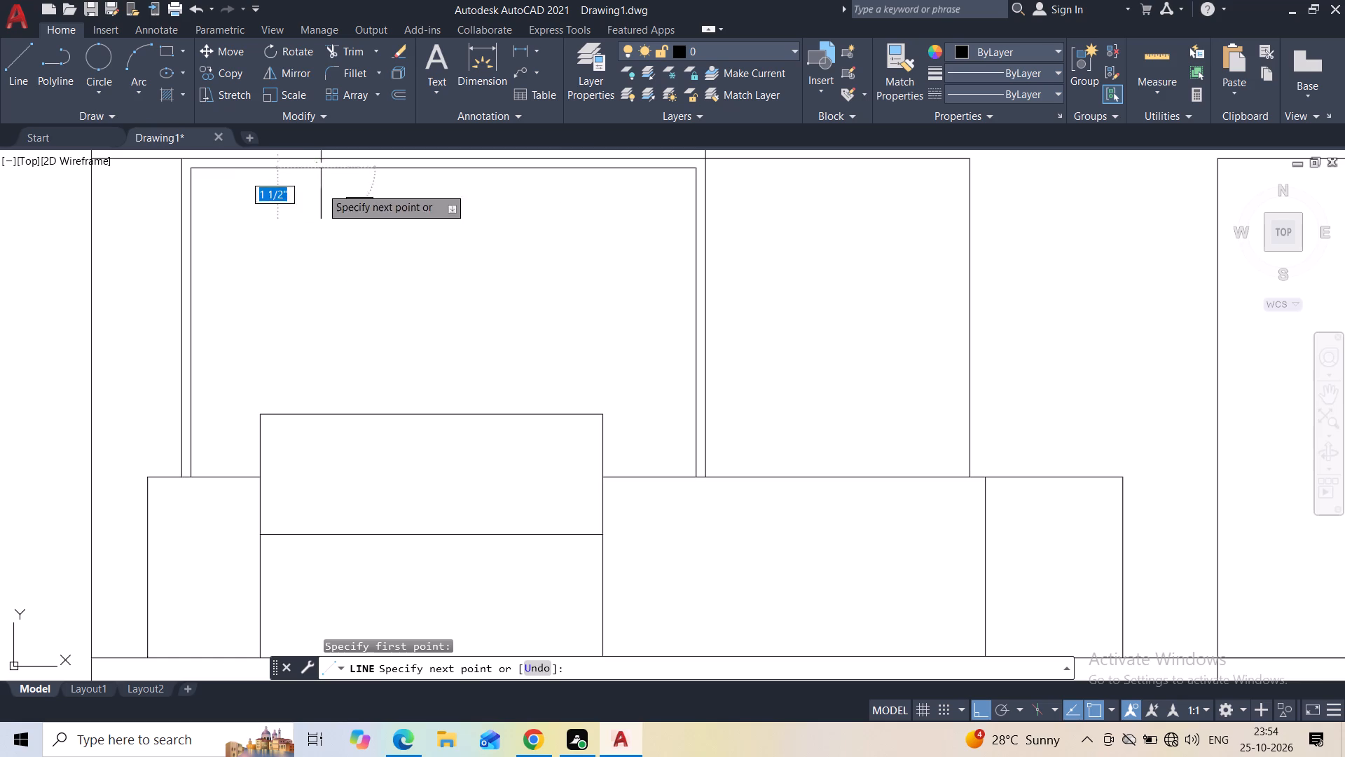
click(327, 413)
key(Escape)
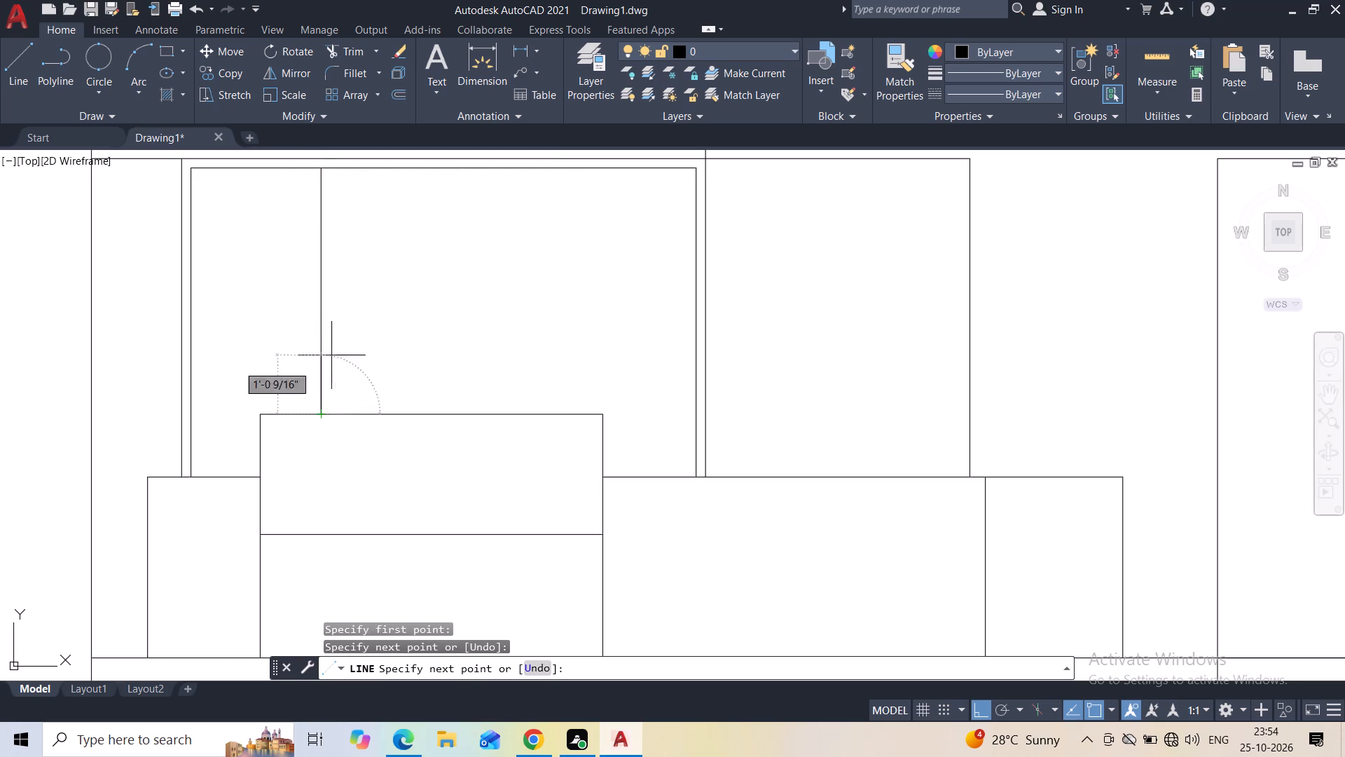
Offset the new mullion line 2" toward the opening's interior to form a double-line mullion.
drag(335, 329, 324, 330)
click(275, 340)
click(389, 92)
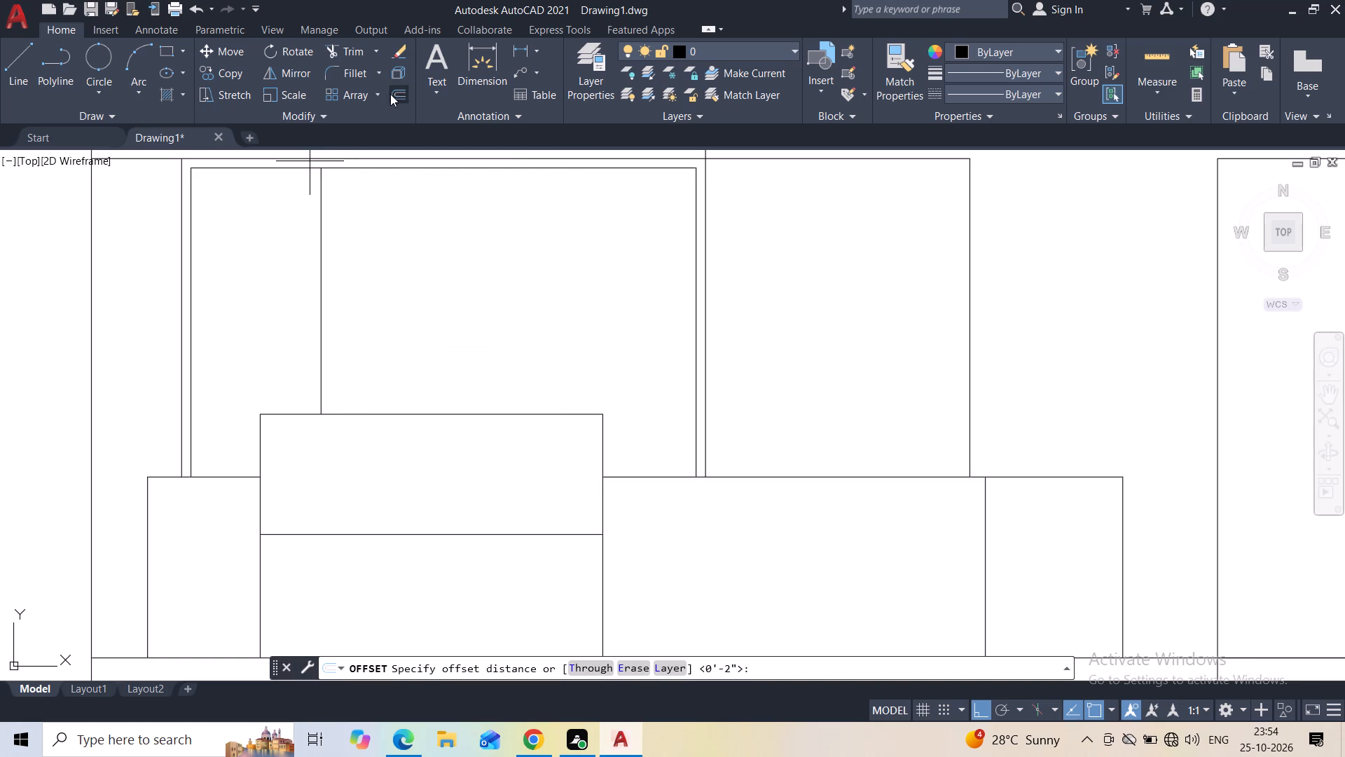
text(2")
key(Return)
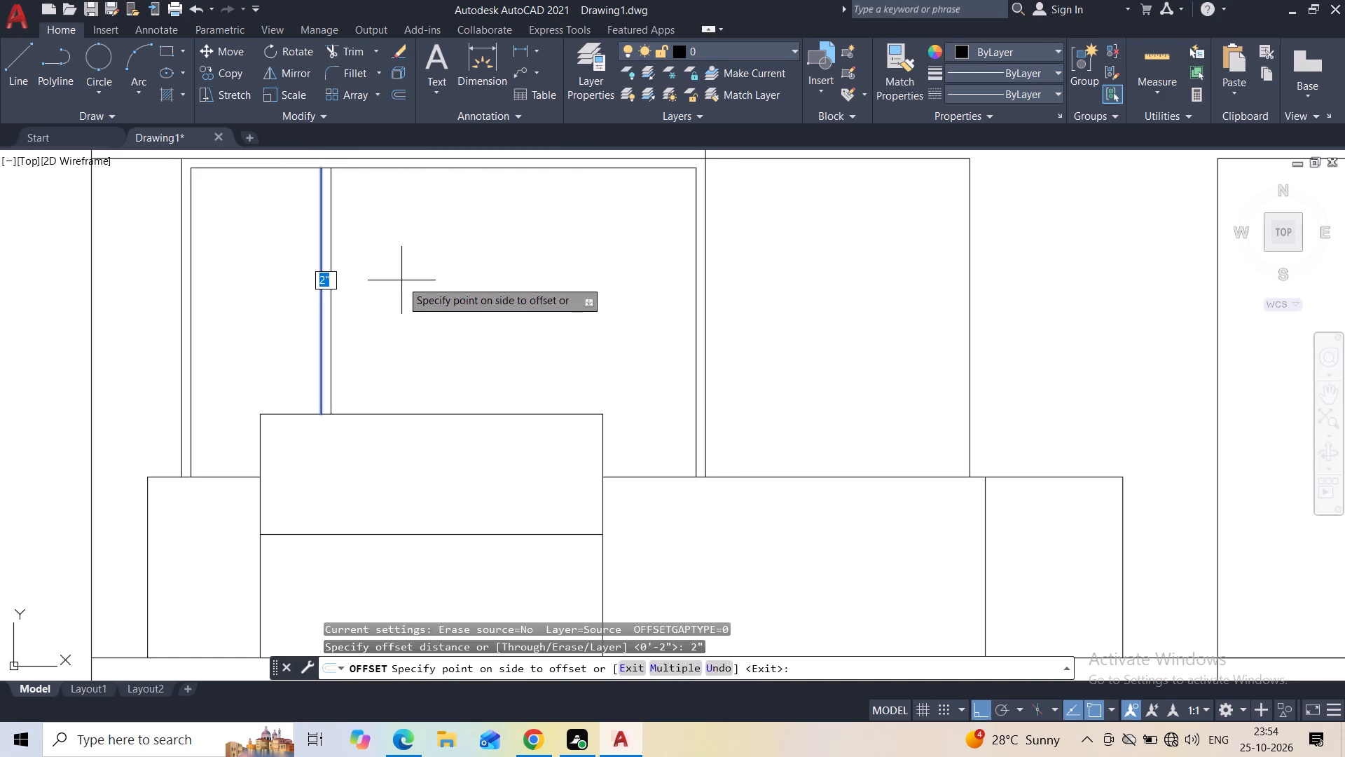
click(408, 280)
click(388, 273)
key(Escape)
Copy the pair of mullion lines horizontally across the opening to form a second mullion, dividing it into three panes.
drag(429, 257, 422, 257)
click(279, 313)
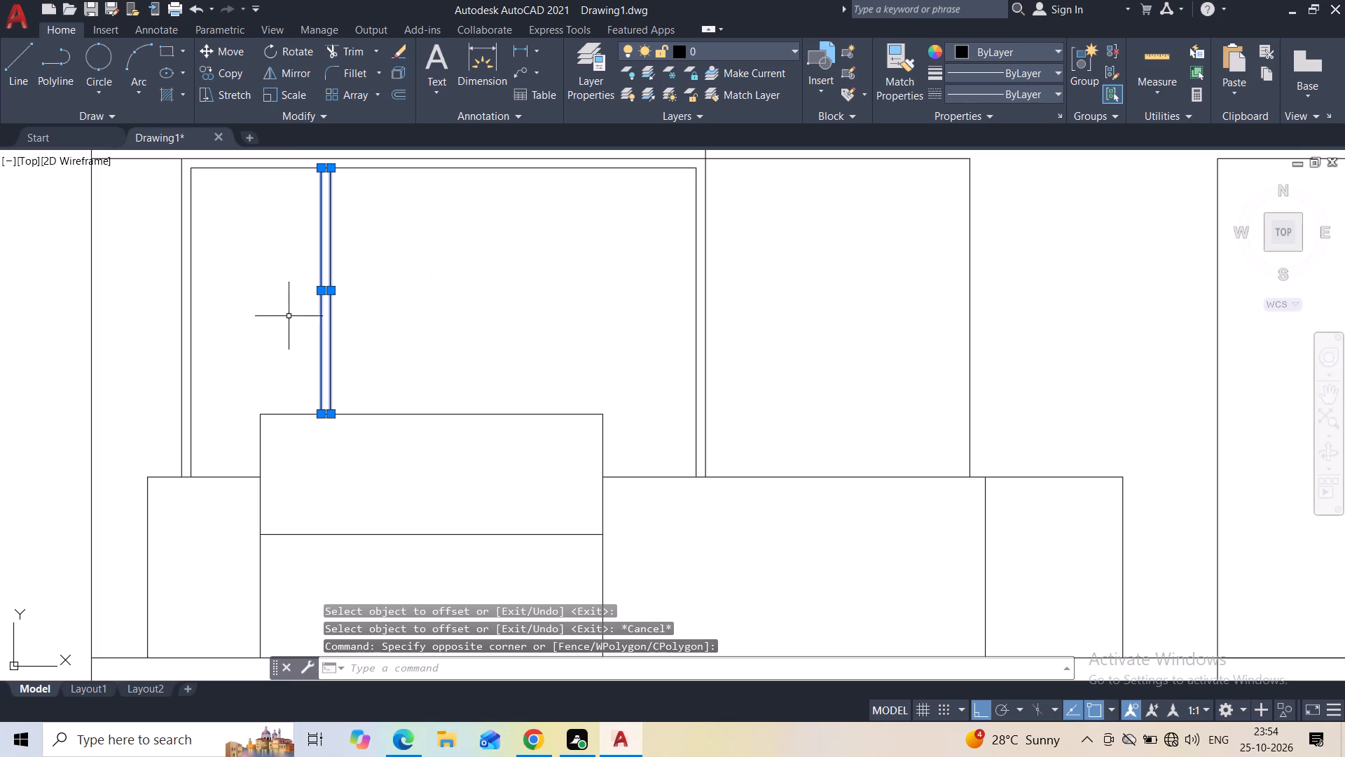
click(219, 76)
click(334, 170)
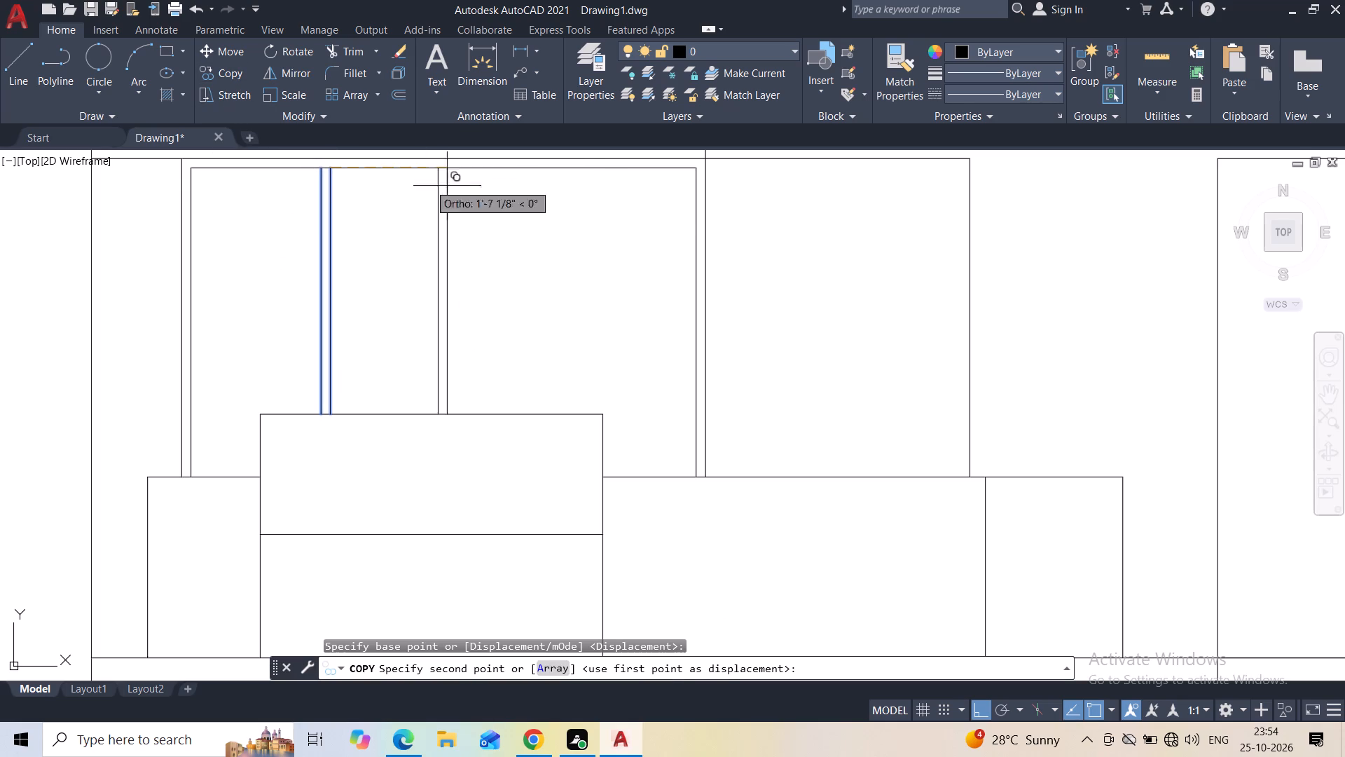
click(530, 194)
key(Escape)
Draw a horizontal rail line above the low left parapet, ending at the raised box's left edge.
scroll(549, 247, down, 1)
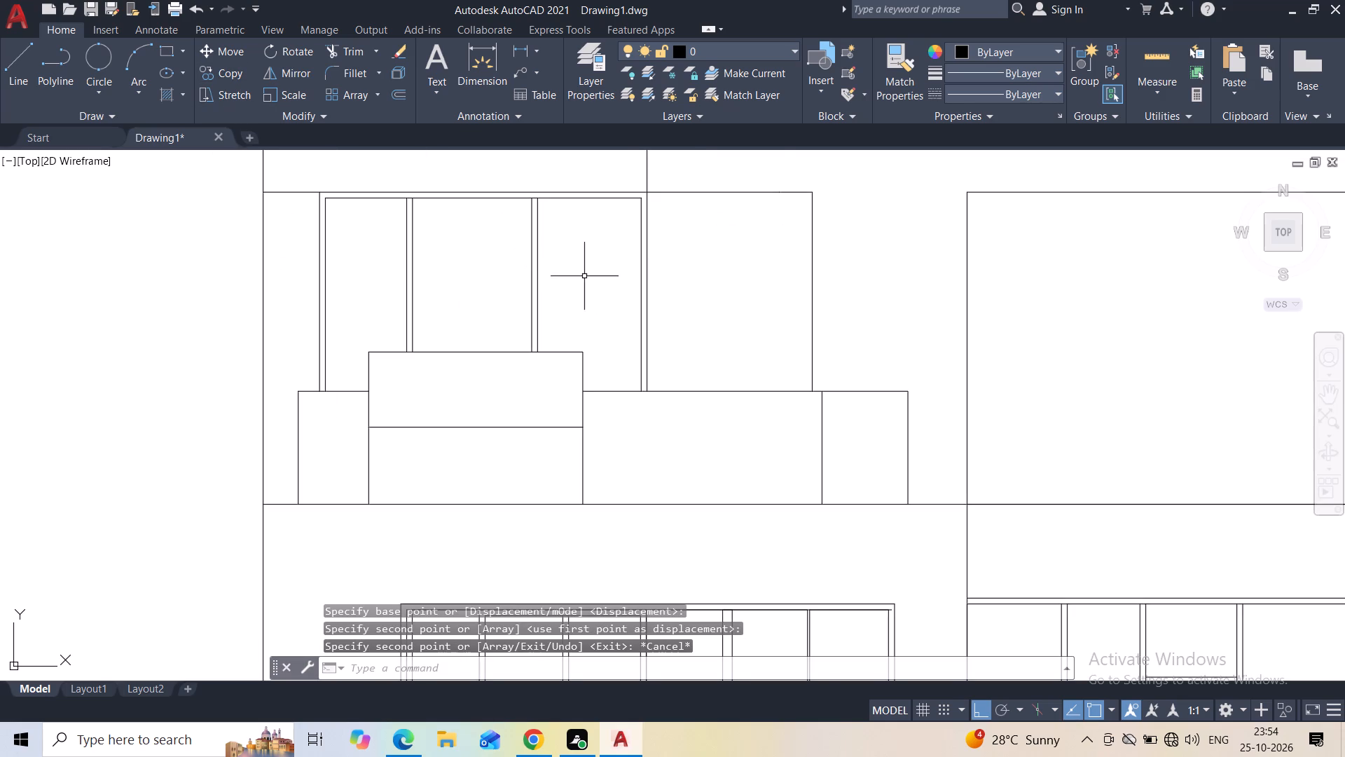
scroll(595, 282, down, 1)
middle_drag(676, 263, 677, 292)
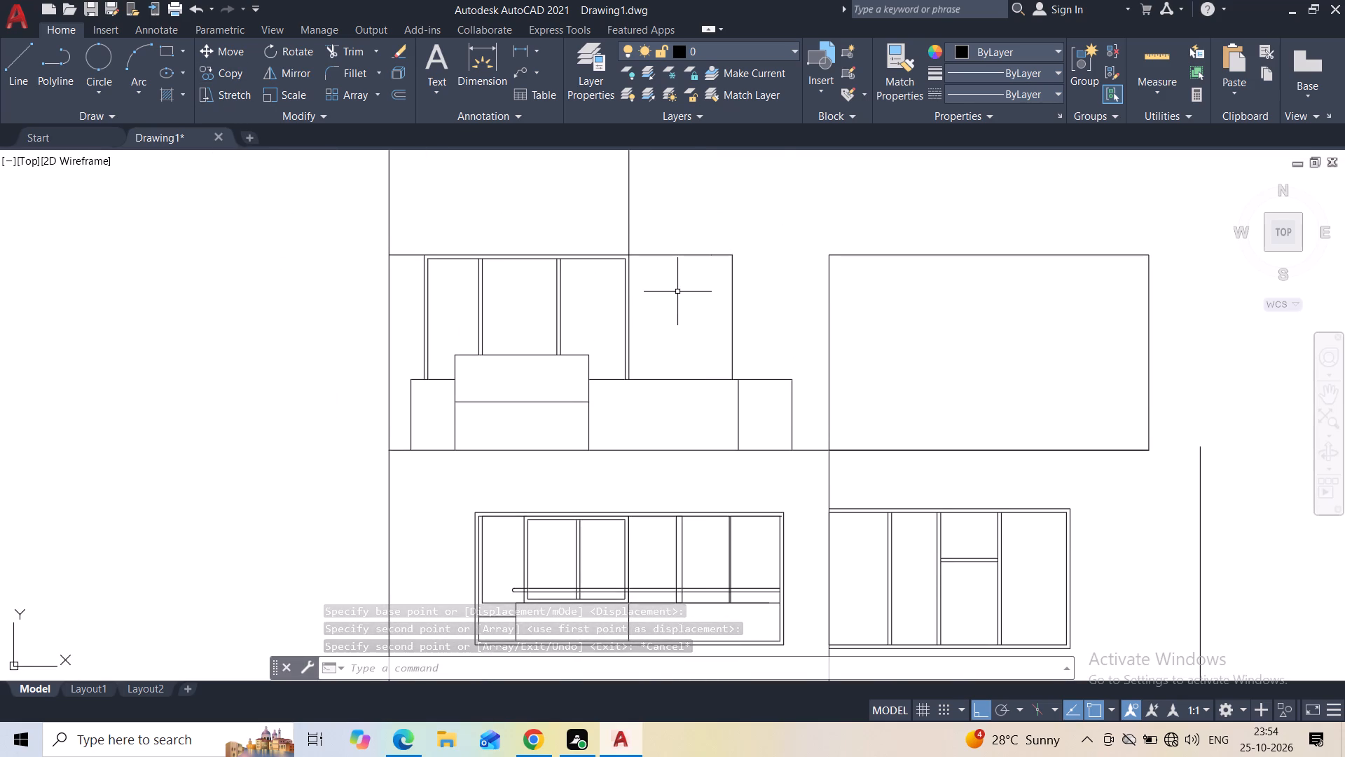
scroll(495, 377, up, 1)
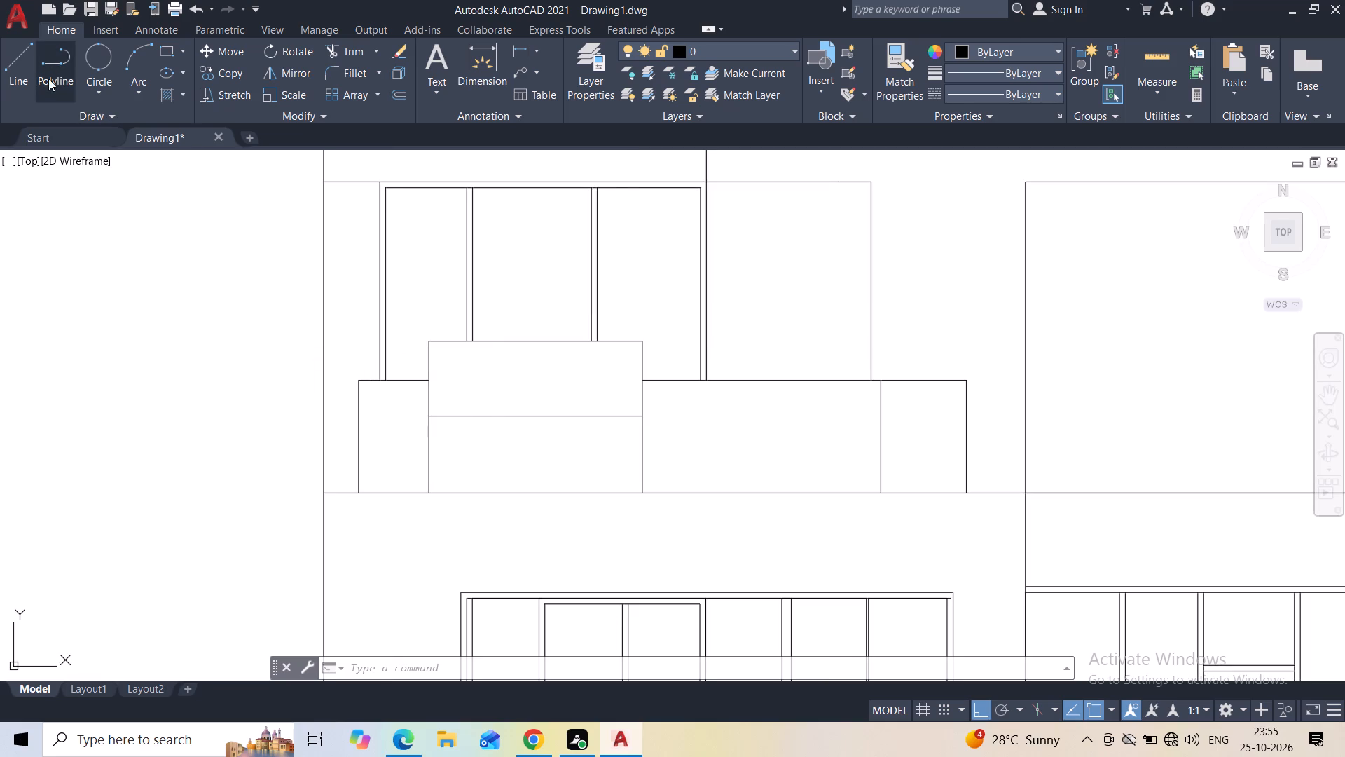
click(8, 70)
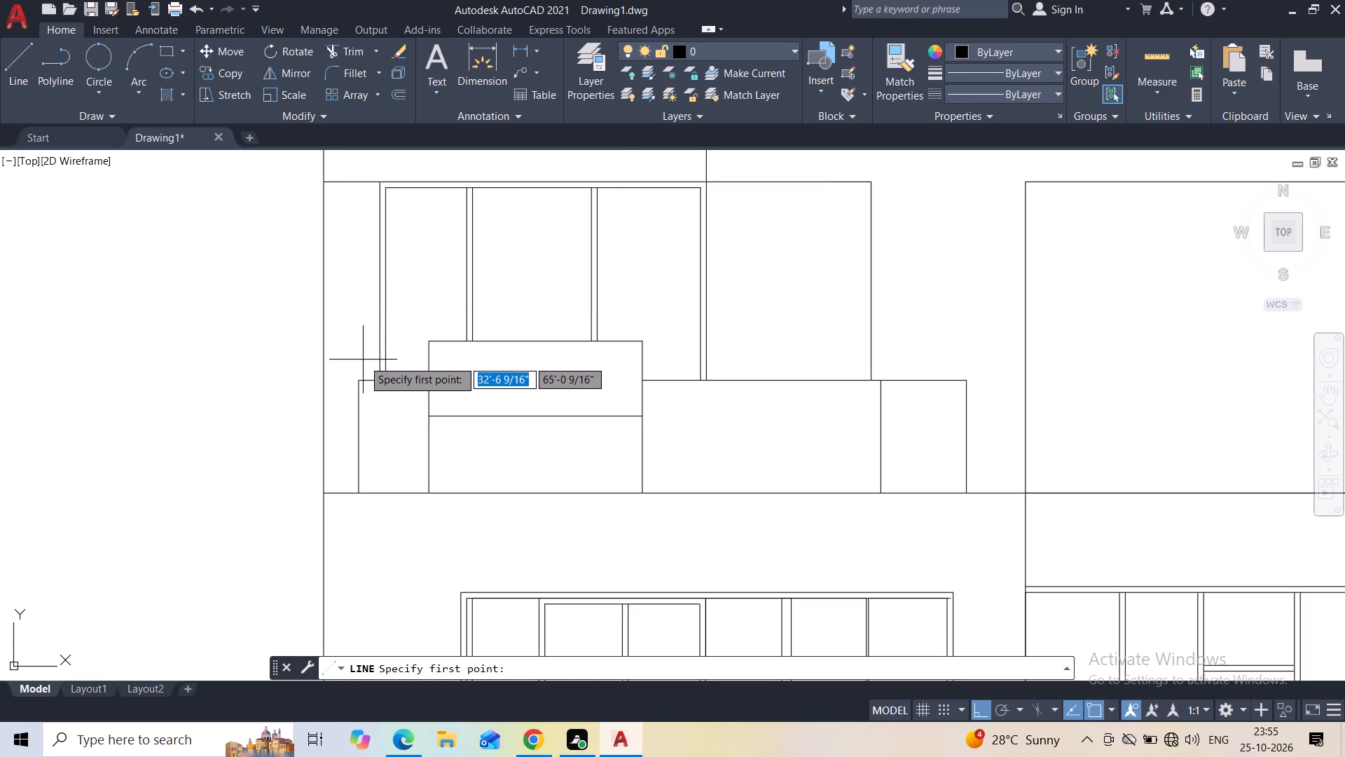
click(363, 360)
click(428, 362)
key(Escape)
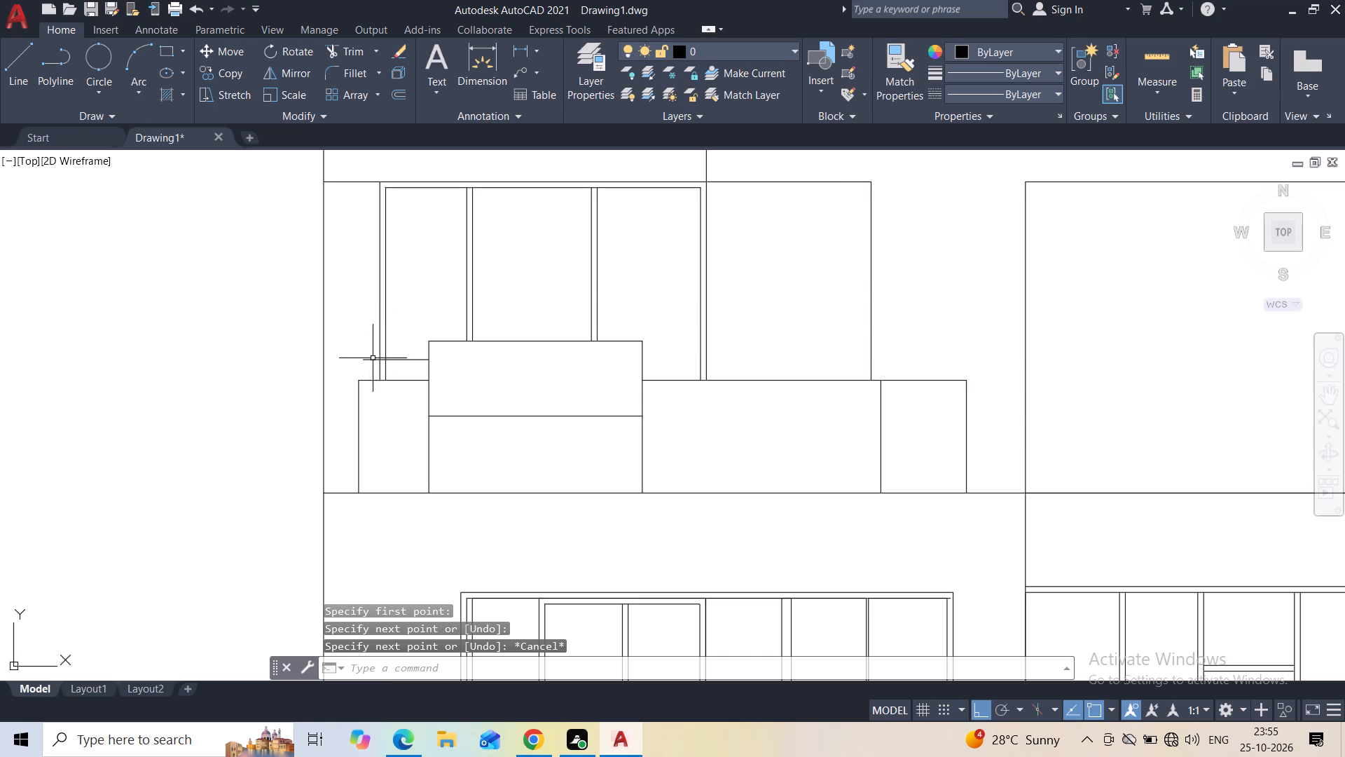
Extend the rail line's left end outward with a segment about 2 1/2" long, past the parapet's left edge.
scroll(370, 360, up, 3)
key(c)
key(Escape)
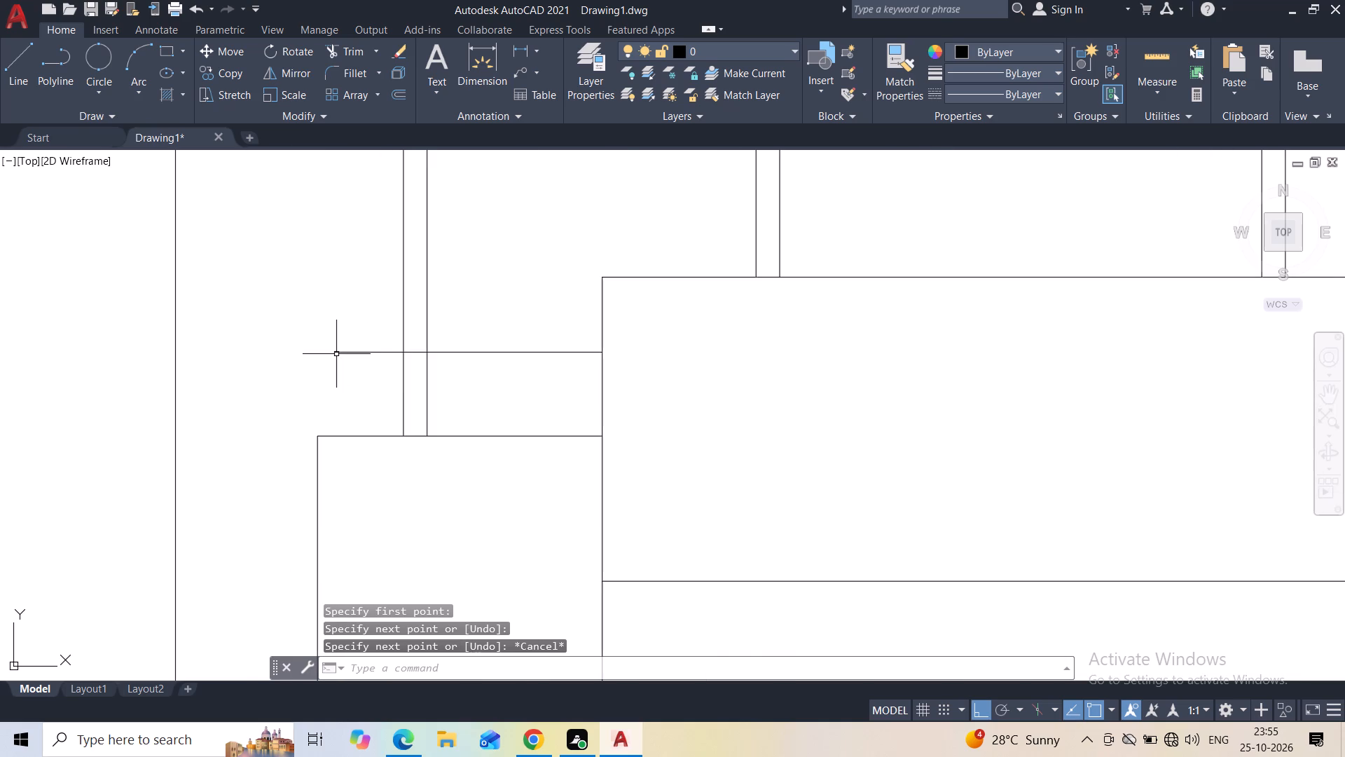
key(c)
key(Escape)
click(4, 69)
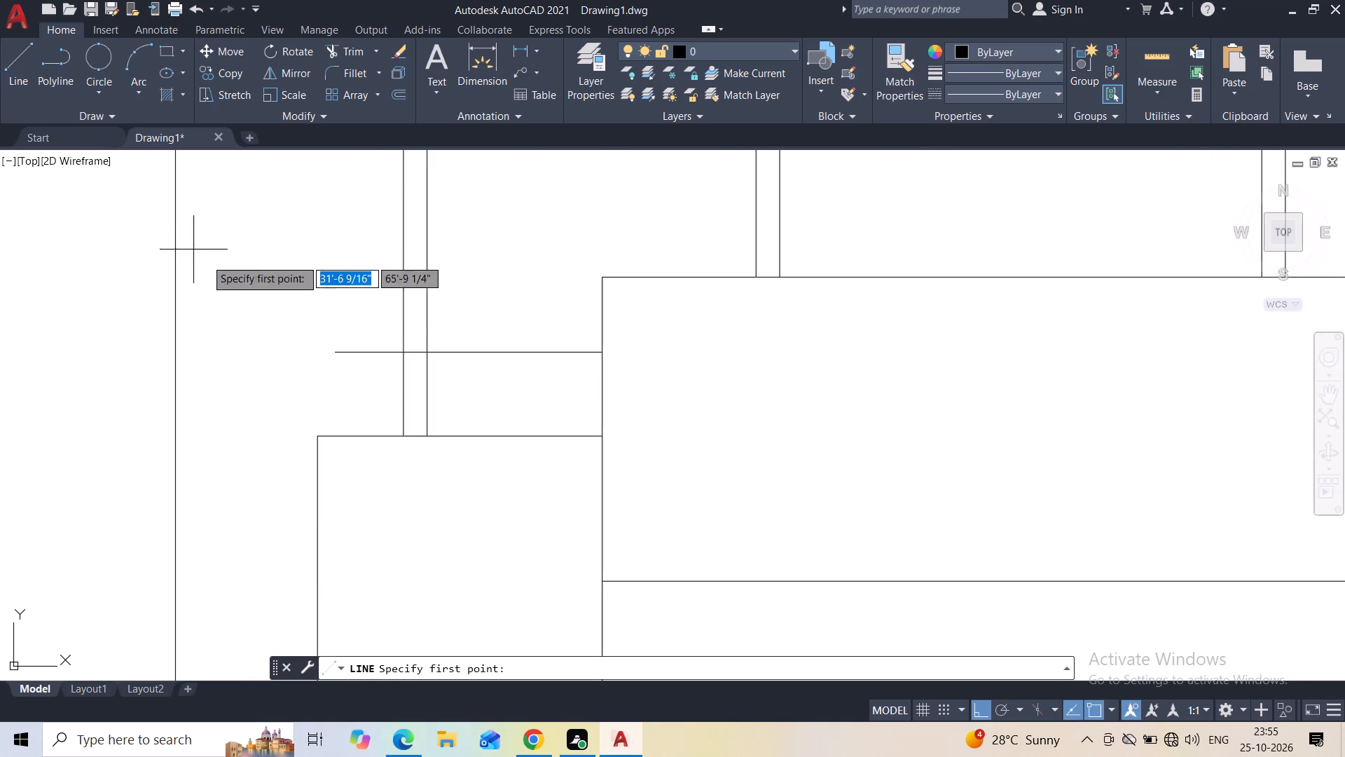
click(336, 354)
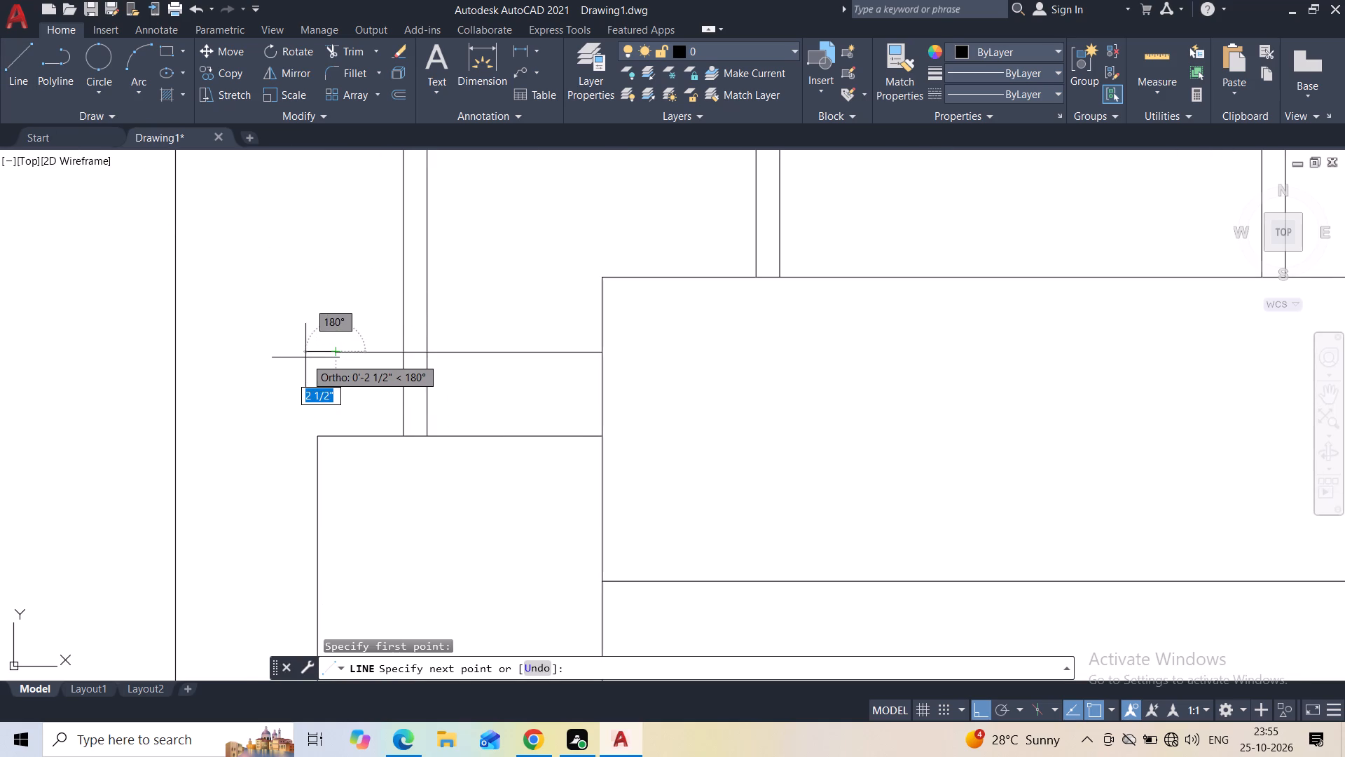
click(305, 357)
key(Escape)
Draw a matching horizontal rail line from the raised box's right edge, at the same height, past the parapet's right end.
scroll(525, 367, down, 3)
middle_drag(549, 374, 411, 378)
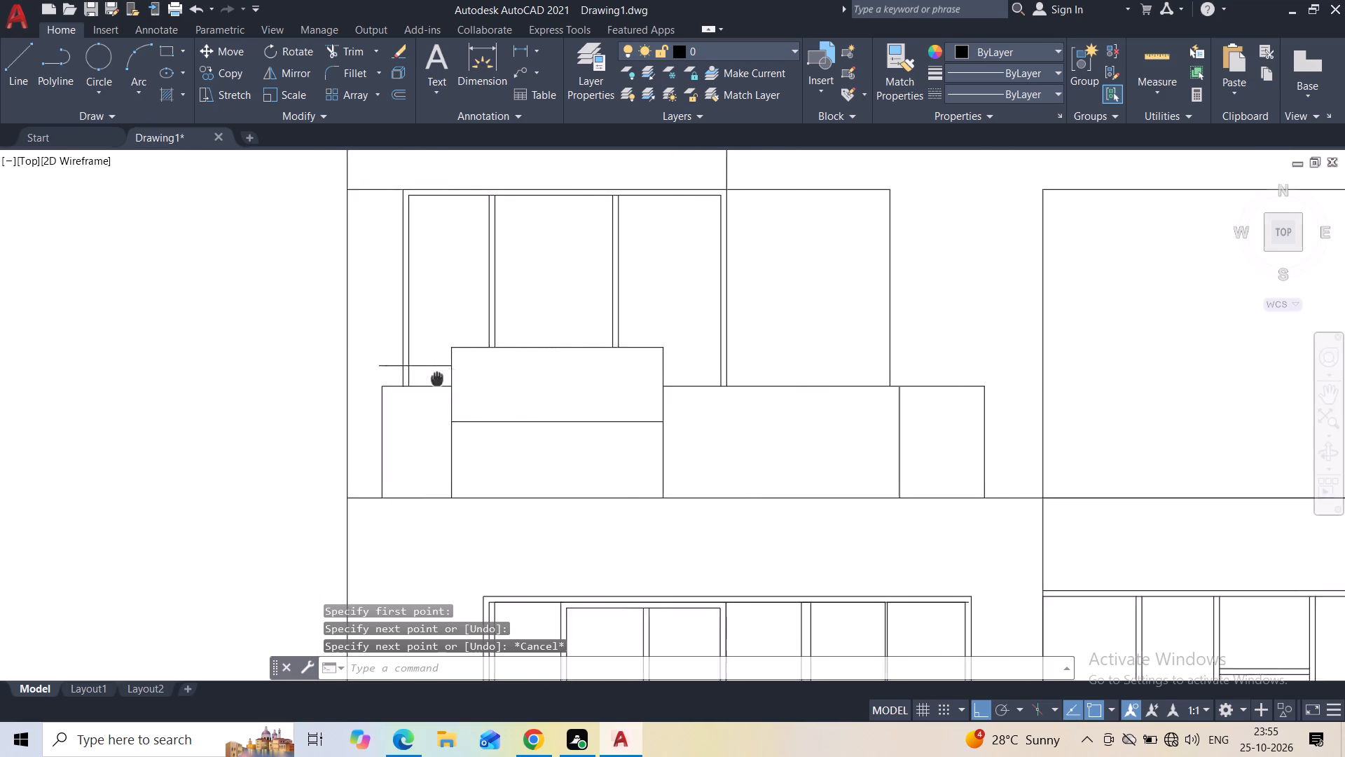
middle_drag(411, 378, 408, 379)
key(c)
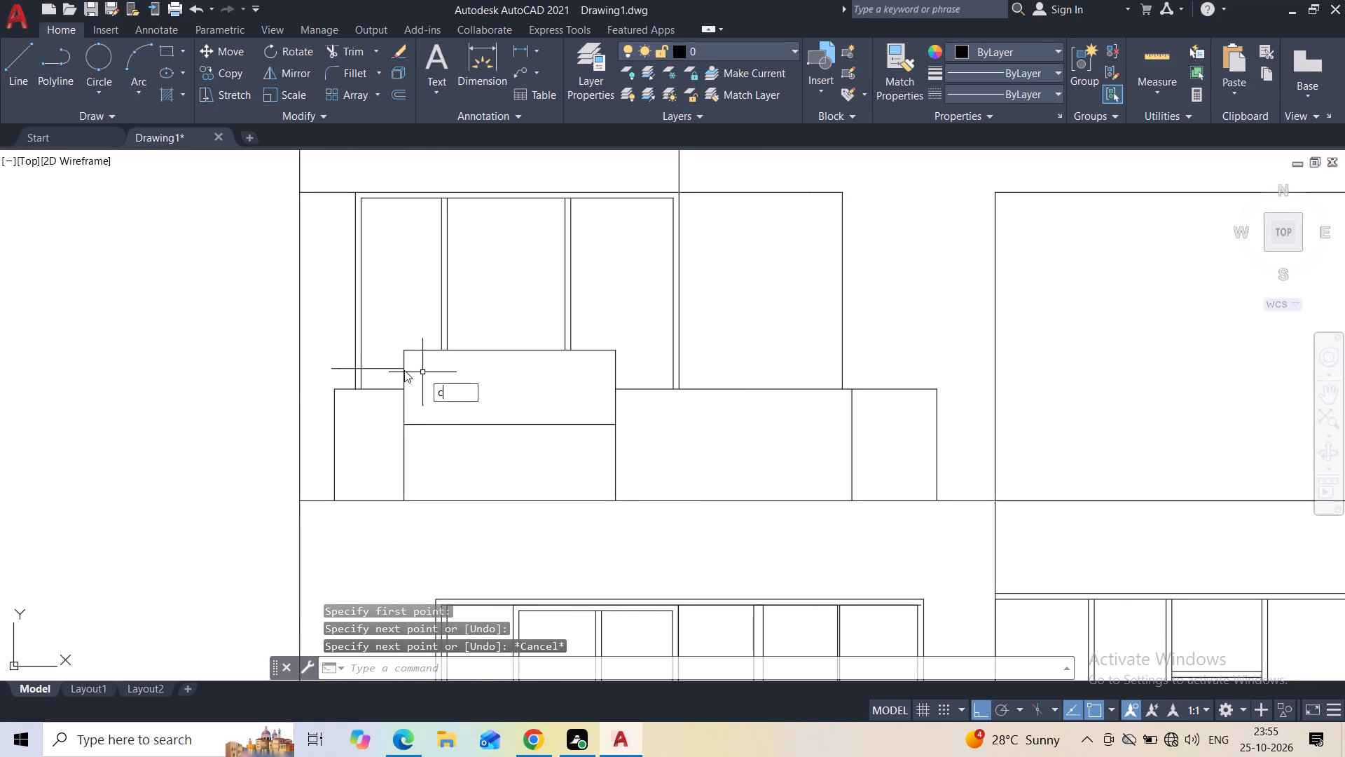
key(Escape)
key(grave)
key(Escape)
key(space)
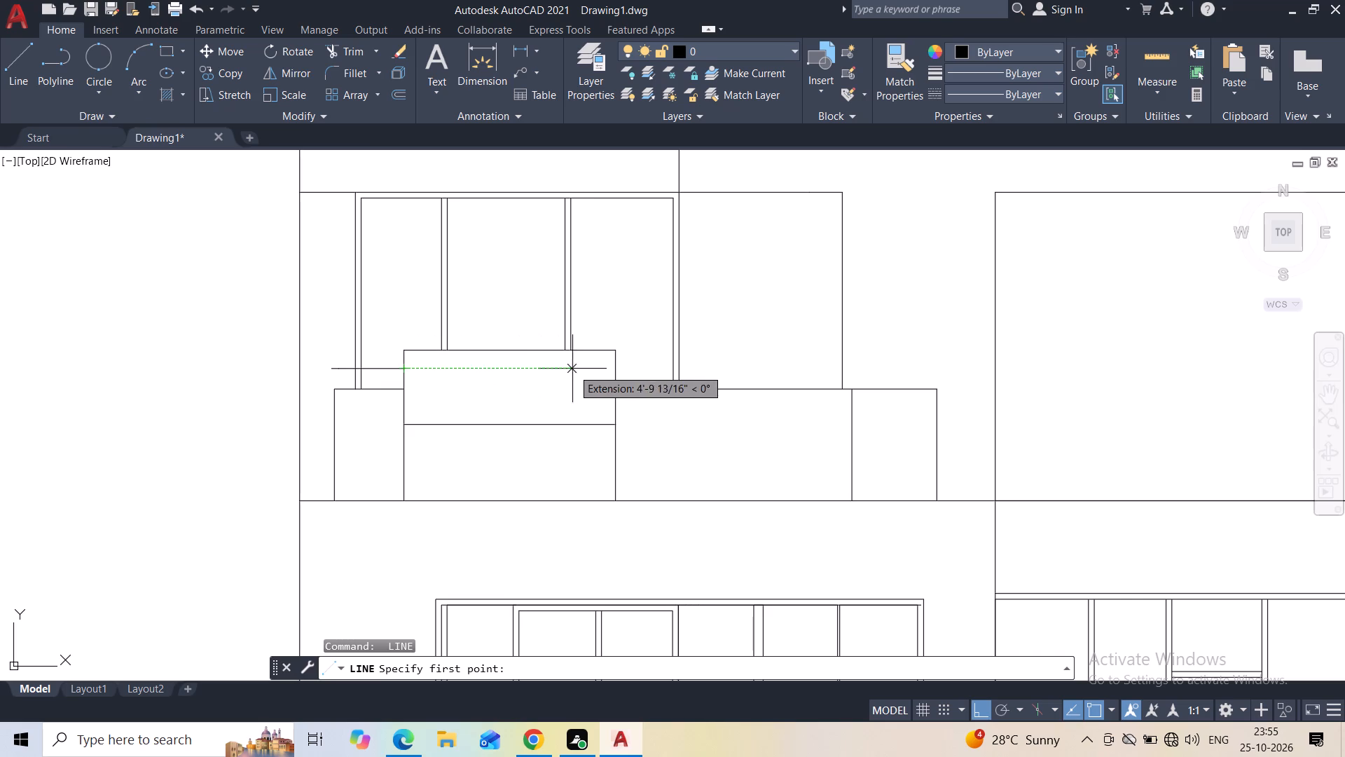
click(612, 371)
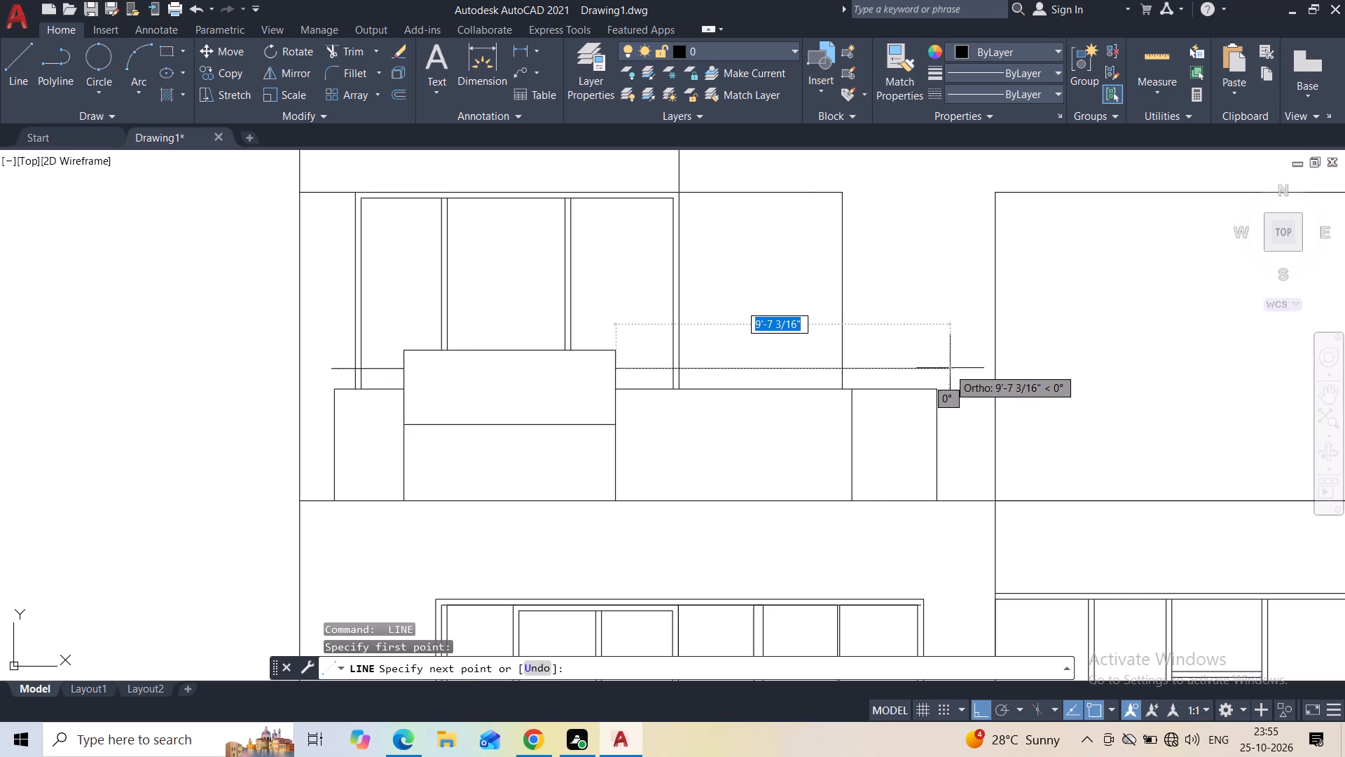
click(979, 369)
key(Escape)
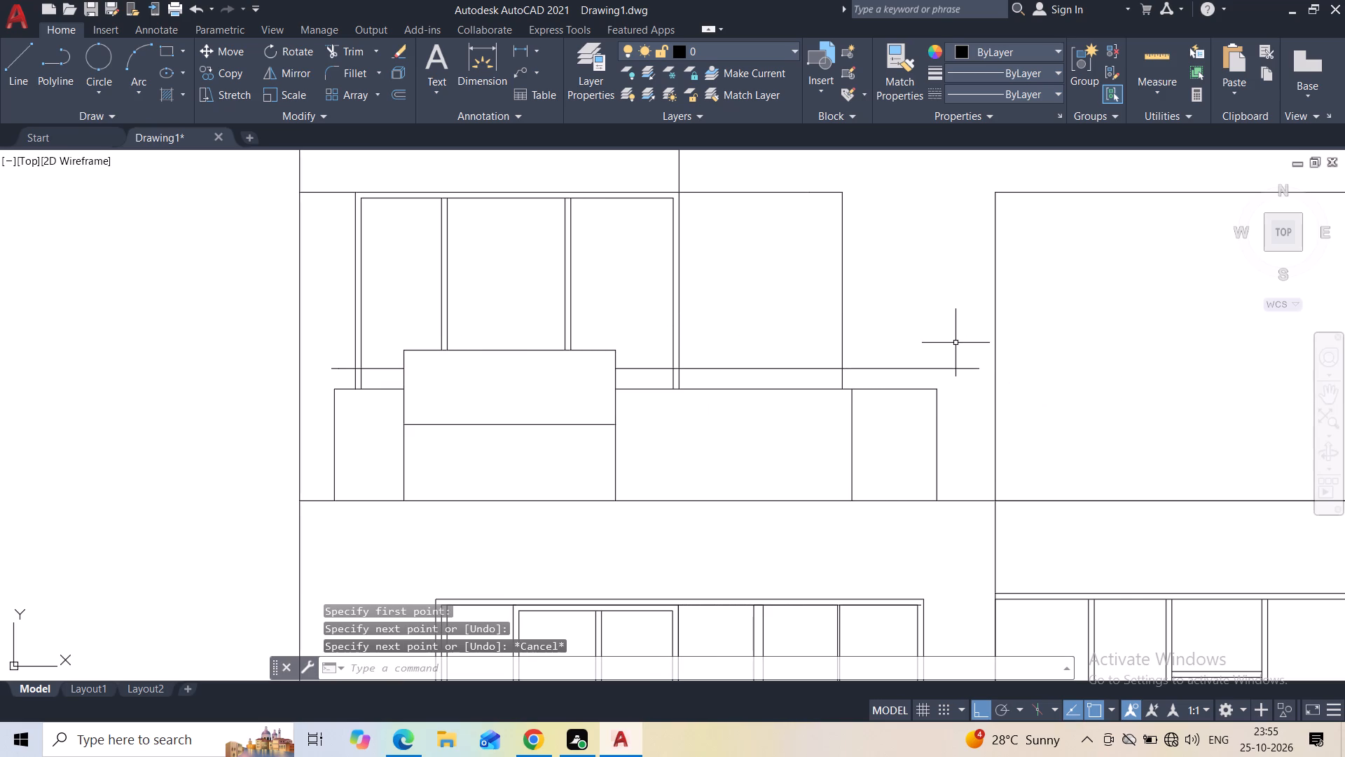
Offset the rail lines on both sides of the raised box 2" upward.
drag(956, 343, 951, 351)
click(943, 373)
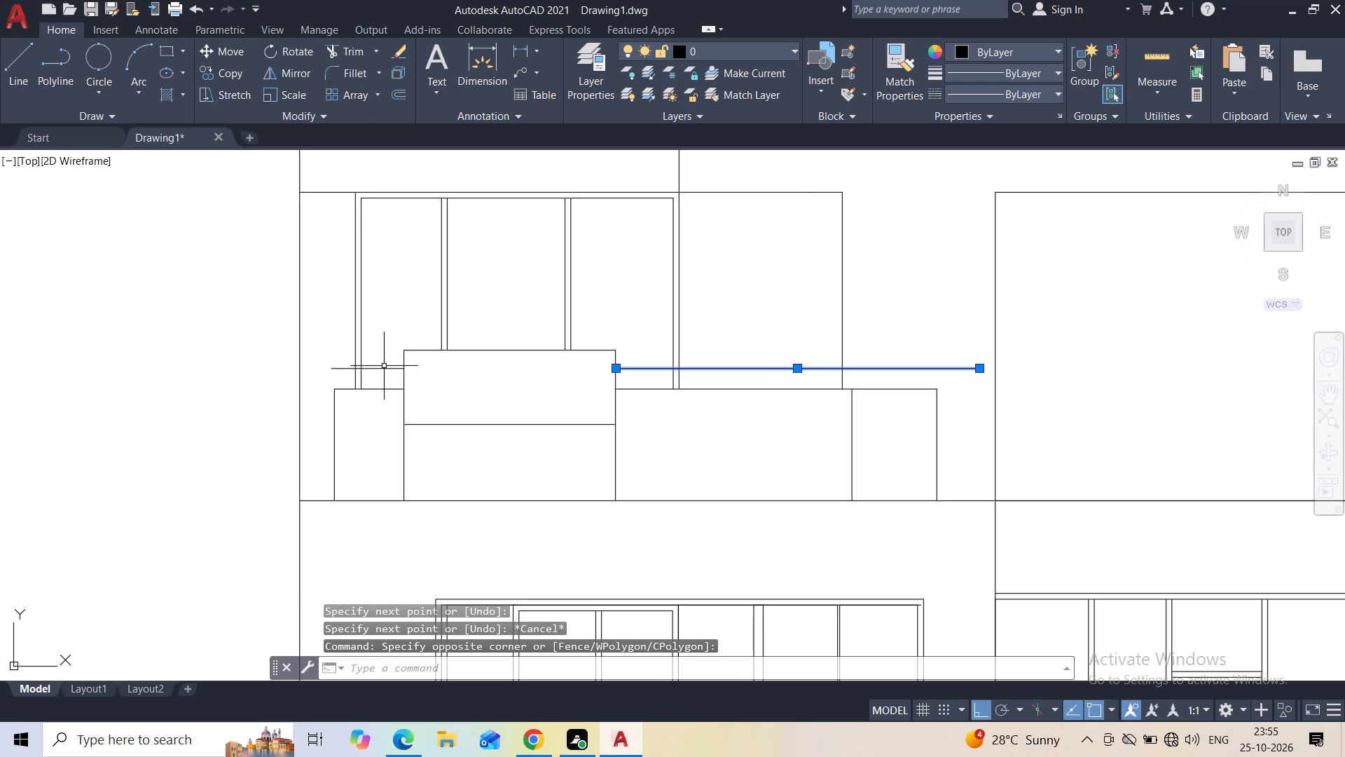
click(399, 100)
text(2")
key(Return)
click(412, 285)
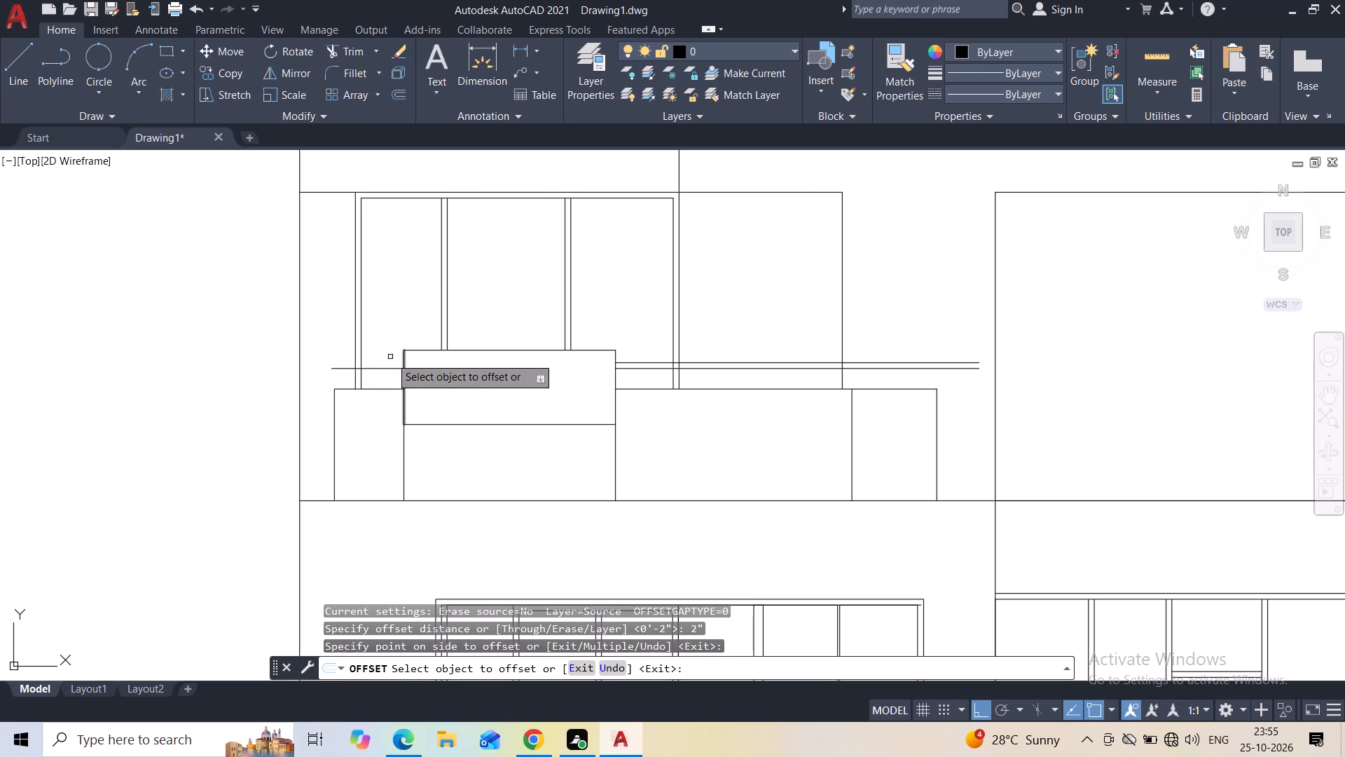
click(381, 369)
click(378, 376)
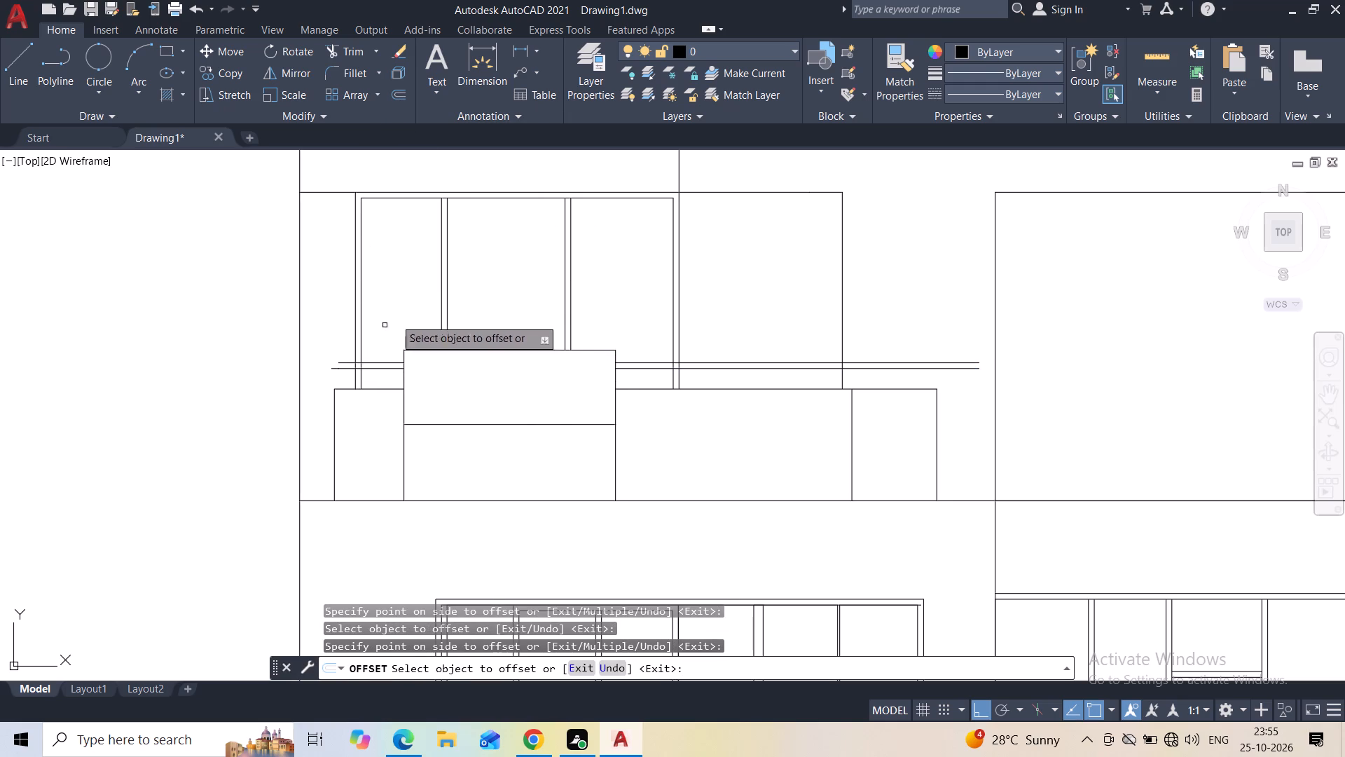
key(Escape)
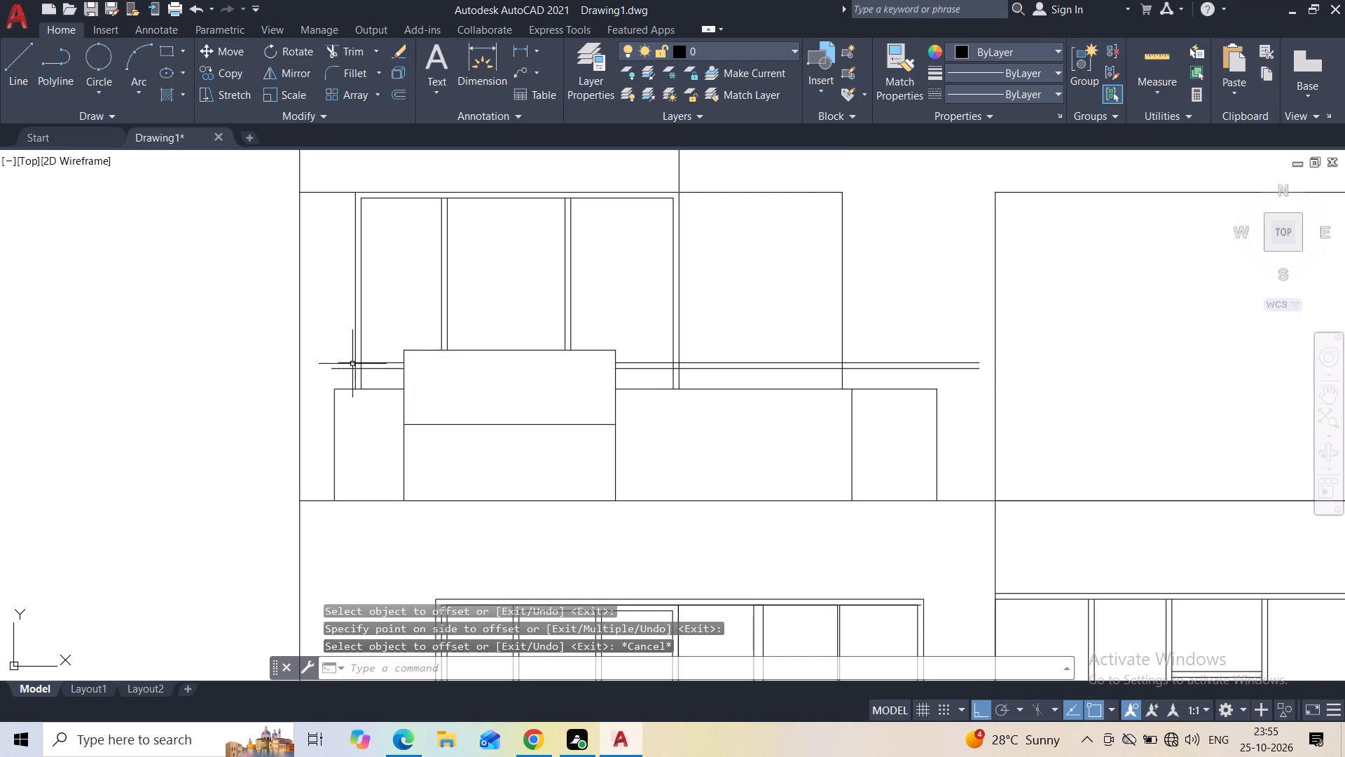
Extend the upper left rail line with a short segment to align with the lower rail line's left end.
scroll(348, 364, up, 2)
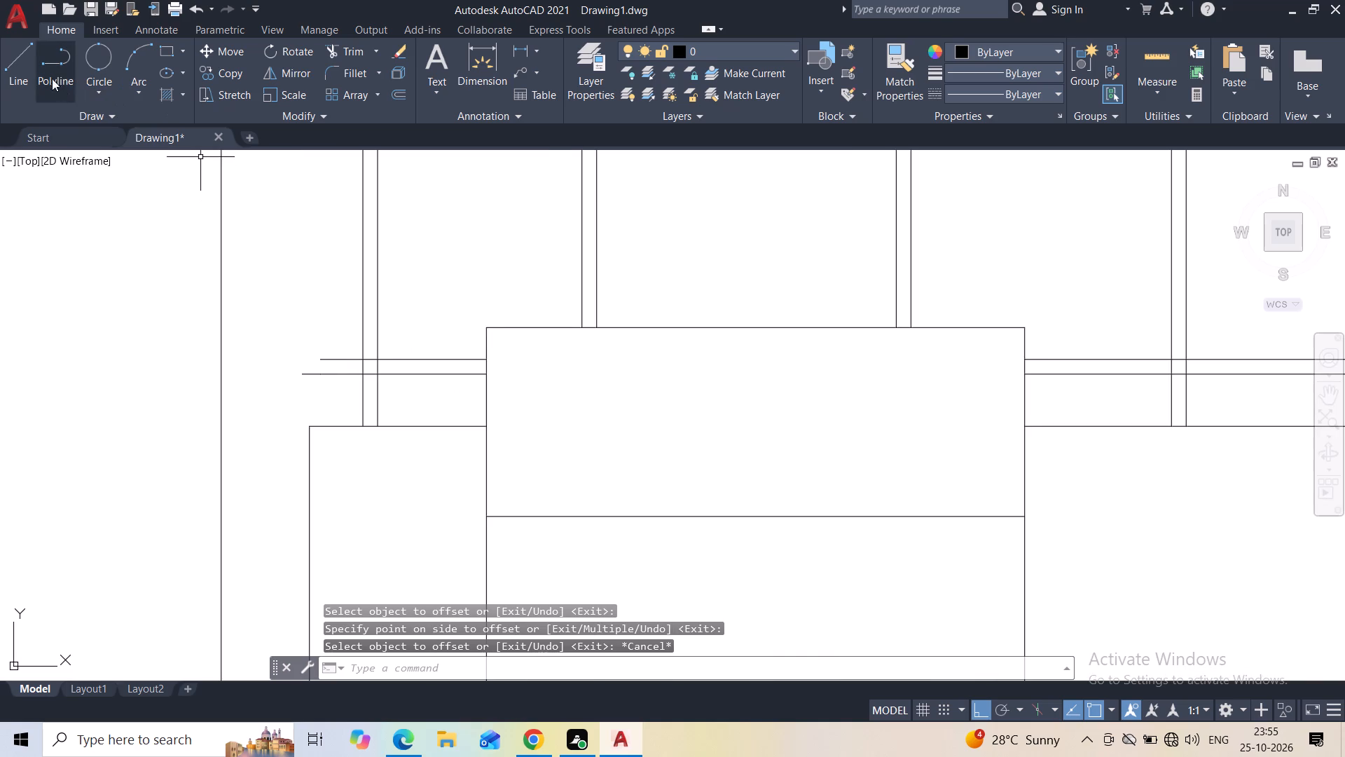
click(33, 71)
scroll(302, 365, up, 1)
click(331, 355)
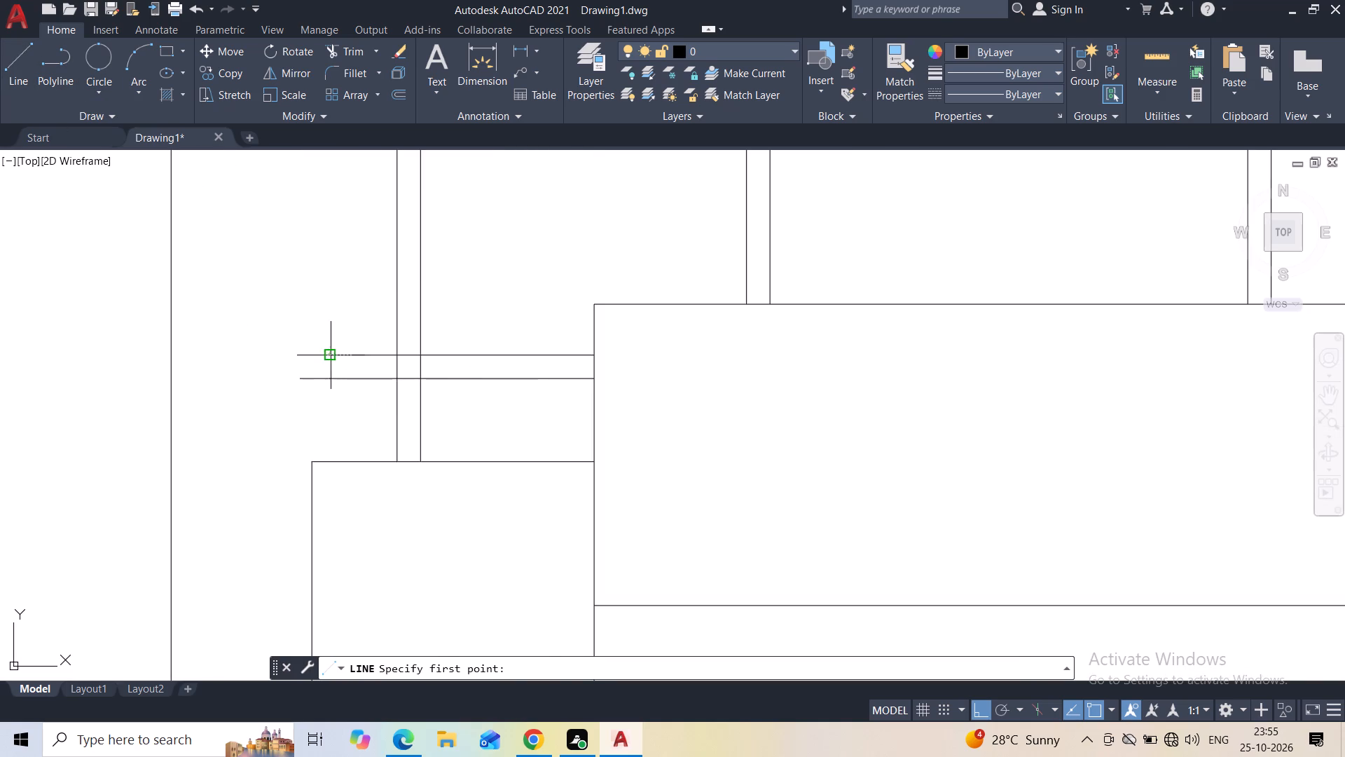
click(298, 355)
key(Escape)
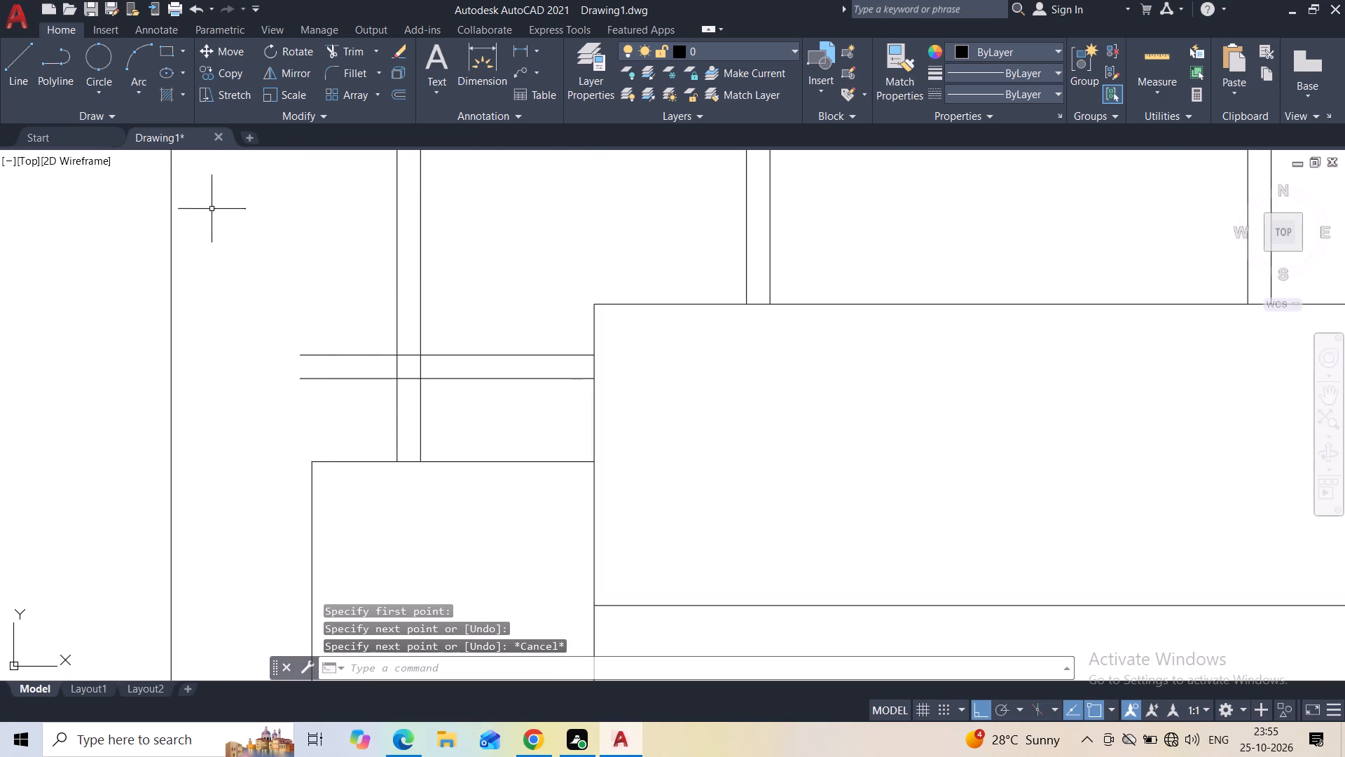
Draw a 2-point circle spanning the two rail lines' left endpoints.
click(110, 95)
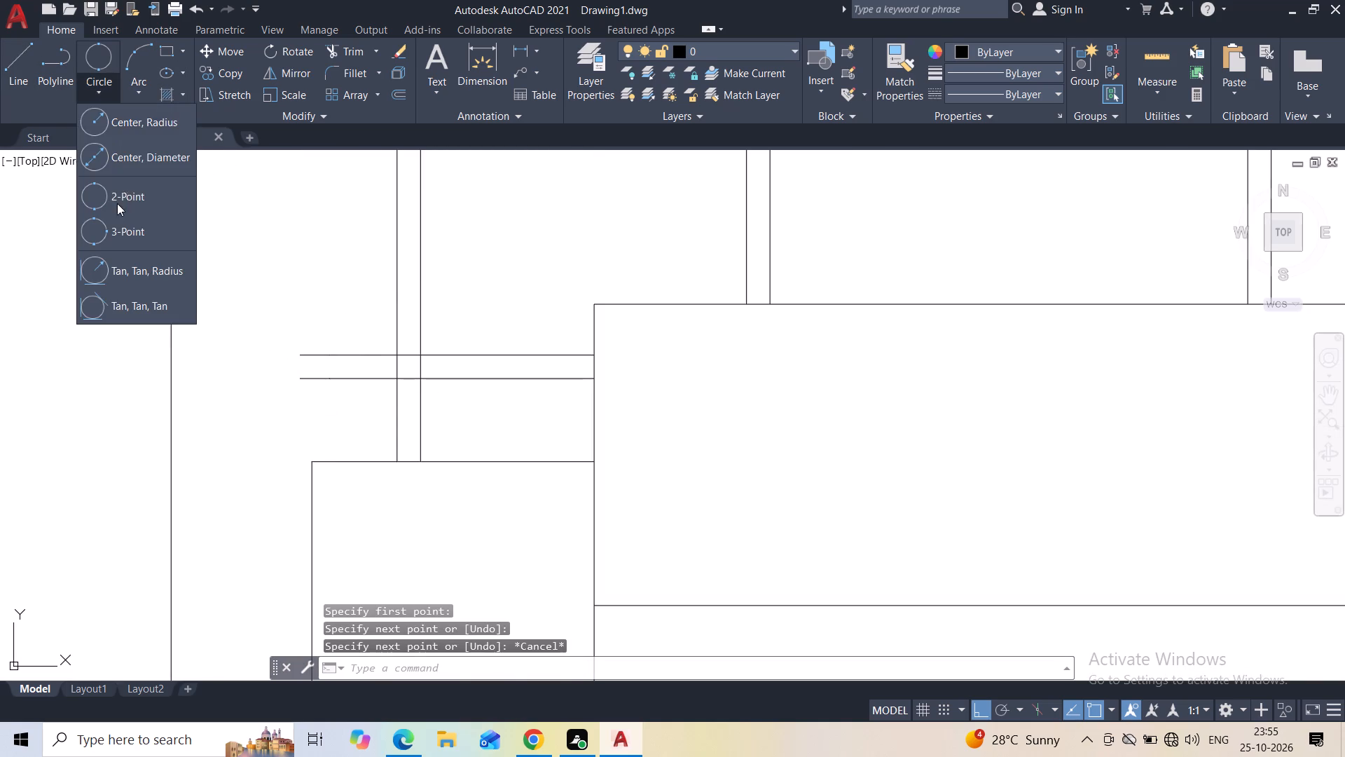
click(117, 203)
scroll(277, 349, up, 3)
click(360, 439)
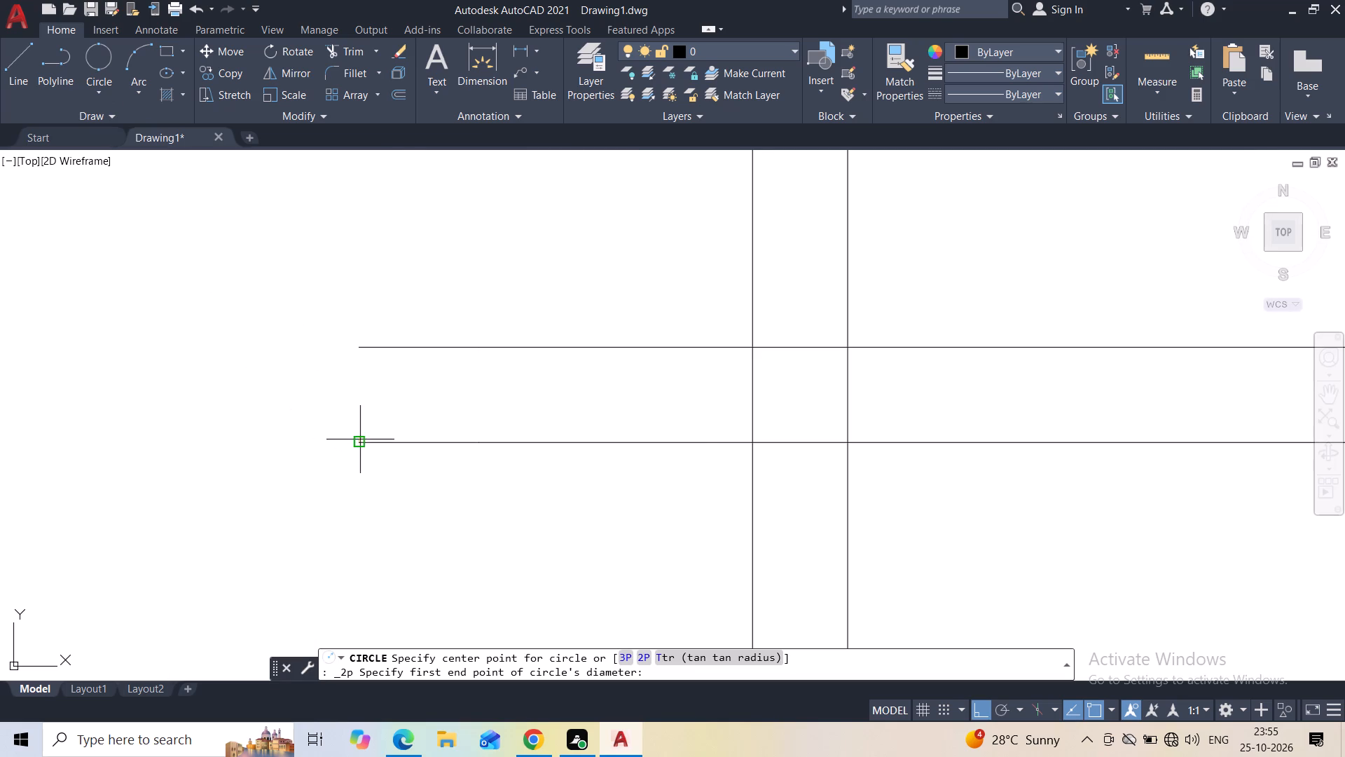
click(352, 340)
key(Escape)
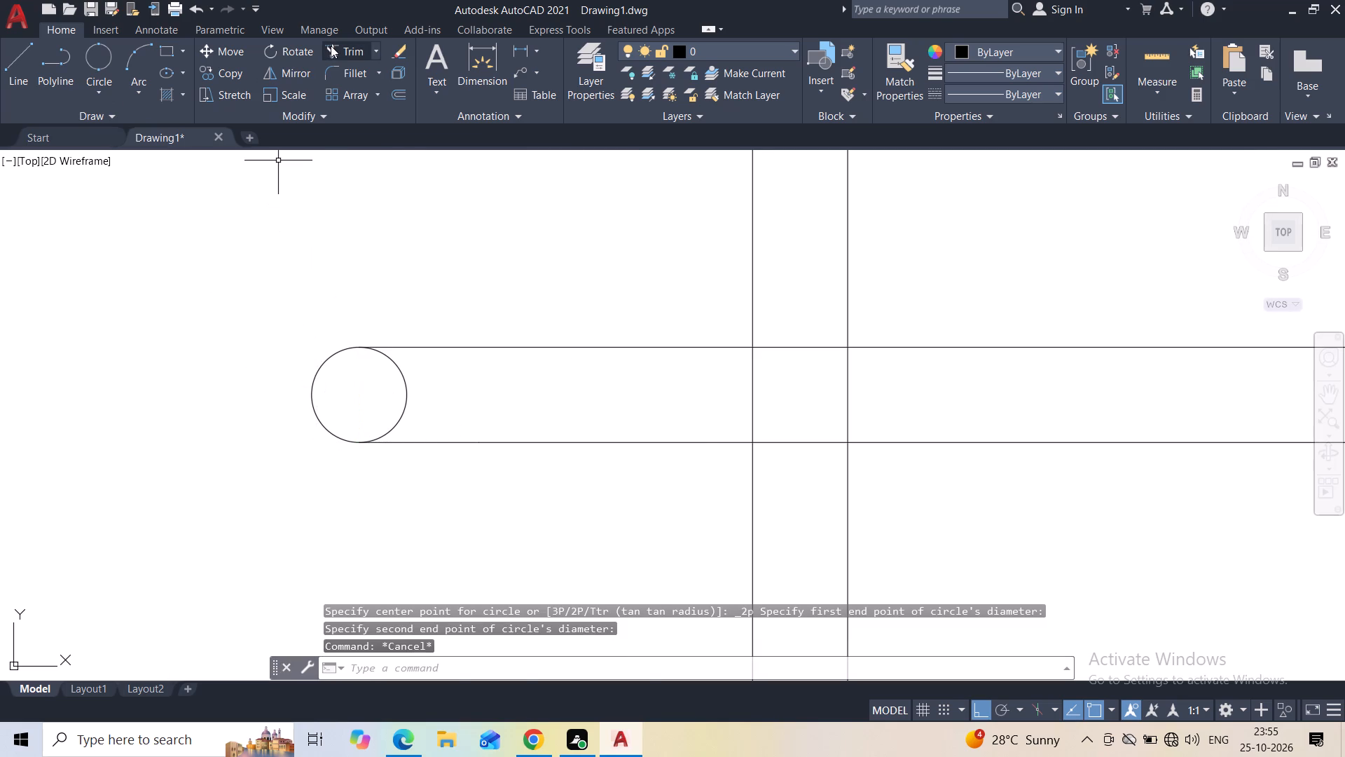
Trim the circle's inner half to leave a rounded left rail end.
click(331, 46)
drag(434, 406, 351, 383)
scroll(415, 390, down, 3)
key(Escape)
Draw a 2-point circle 2" in diameter between the two rail lines, near their right end beyond the parapet.
scroll(602, 424, down, 3)
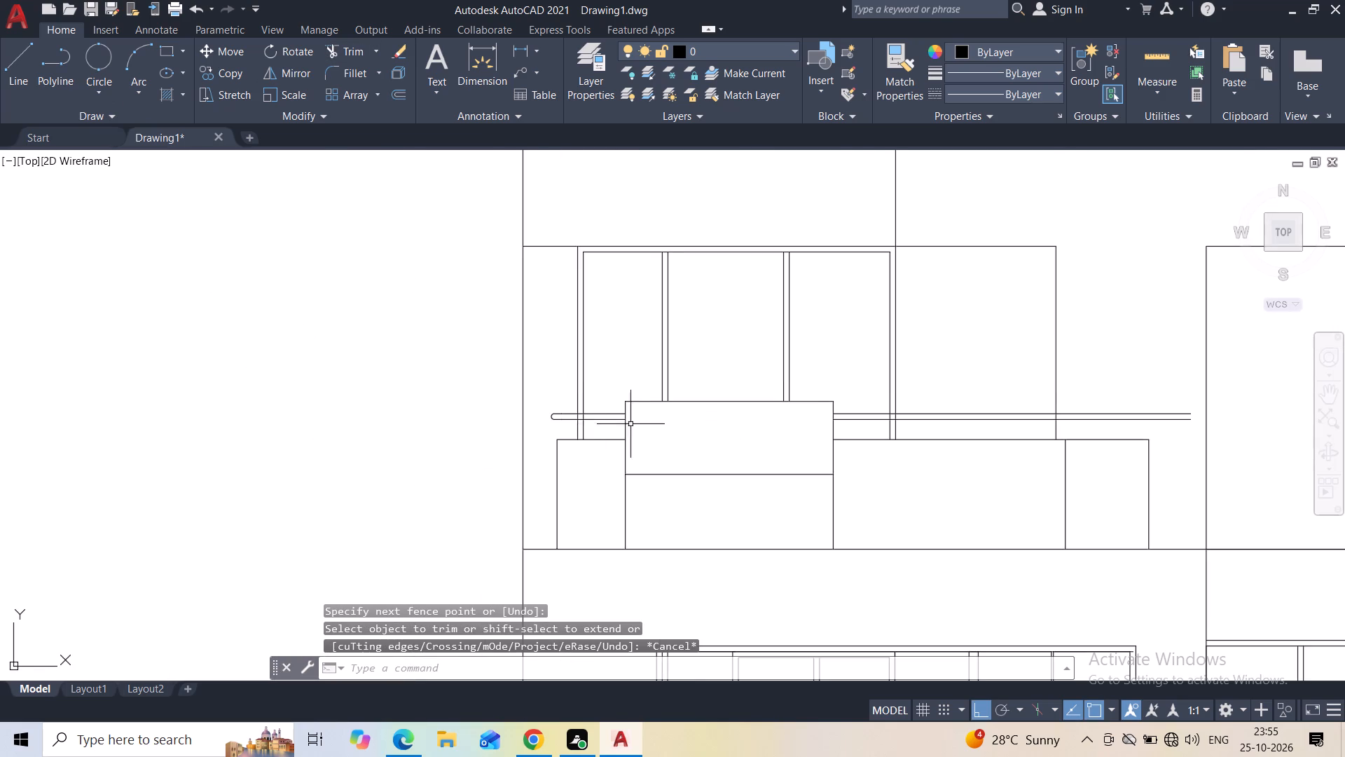
middle_drag(661, 425, 378, 423)
middle_drag(834, 418, 589, 422)
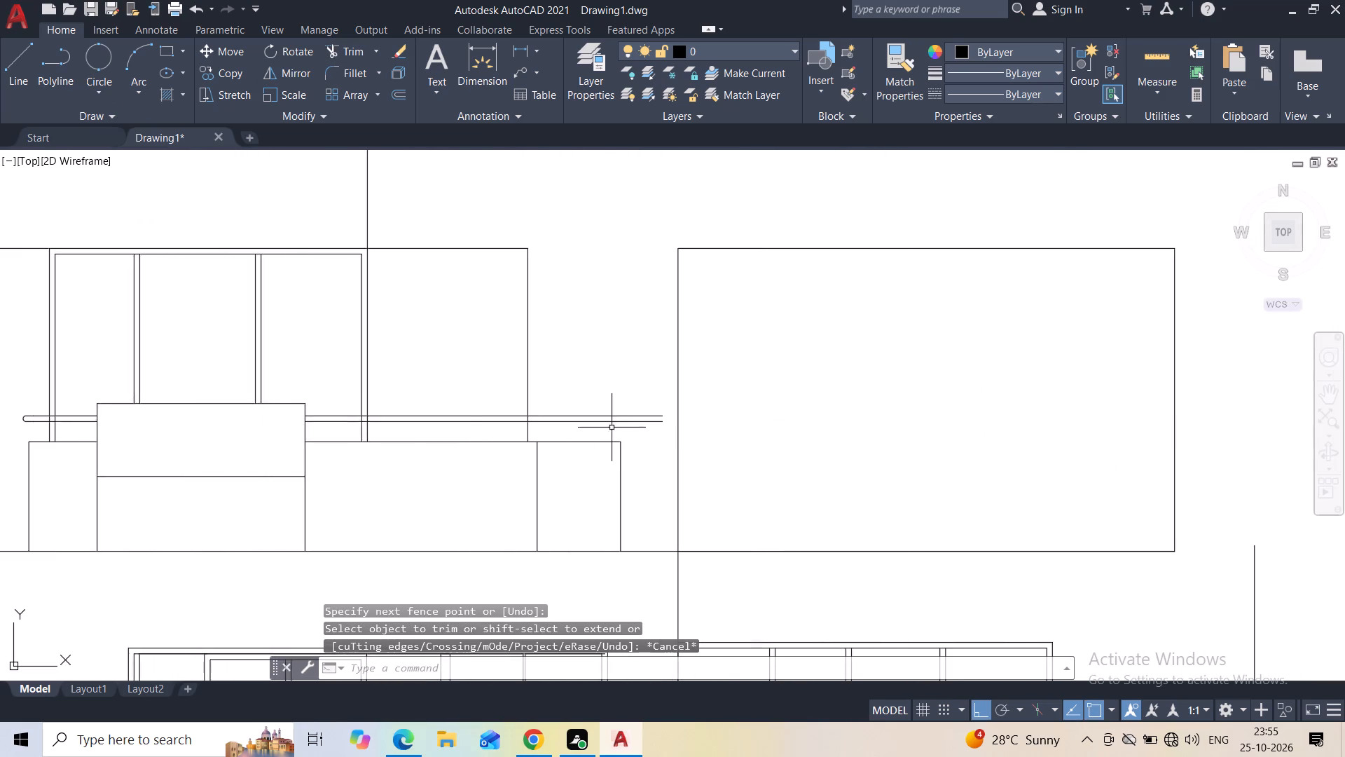
scroll(620, 428, up, 3)
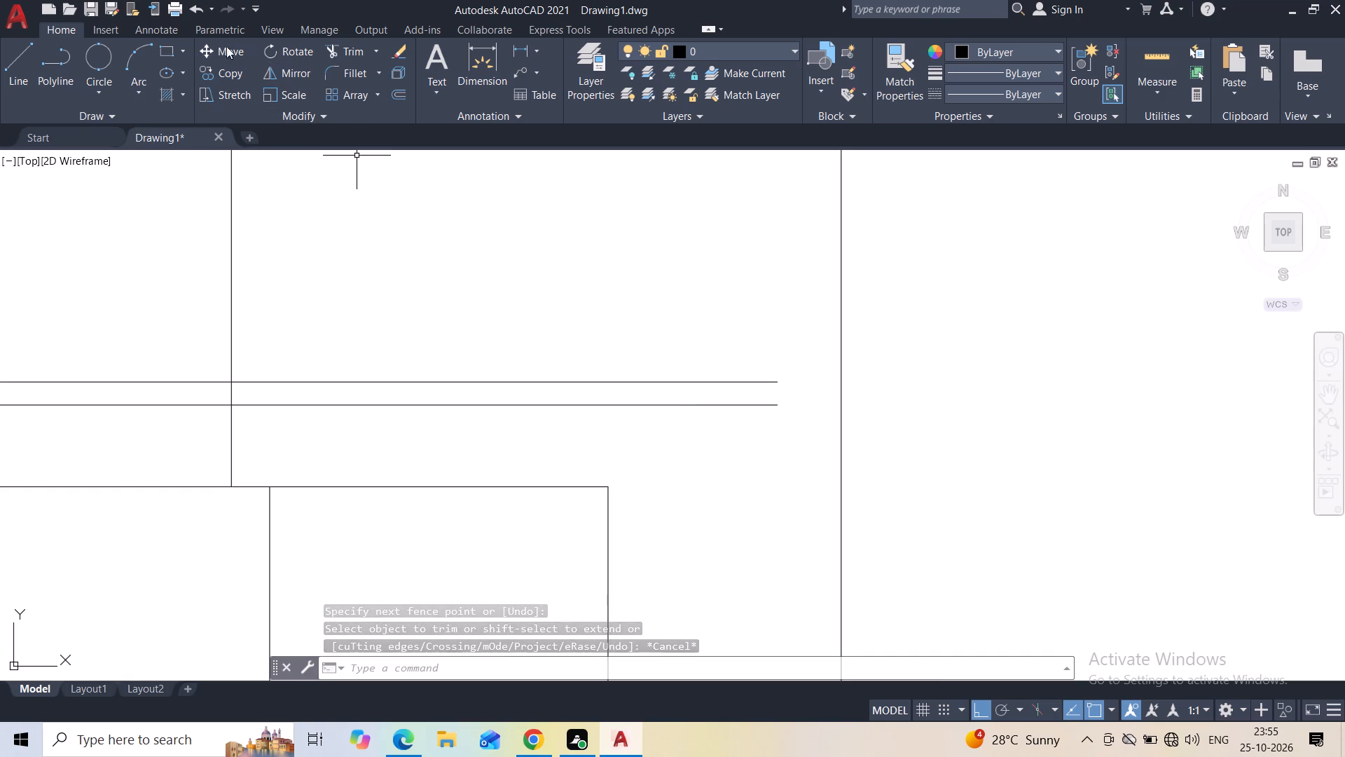
click(109, 90)
click(123, 197)
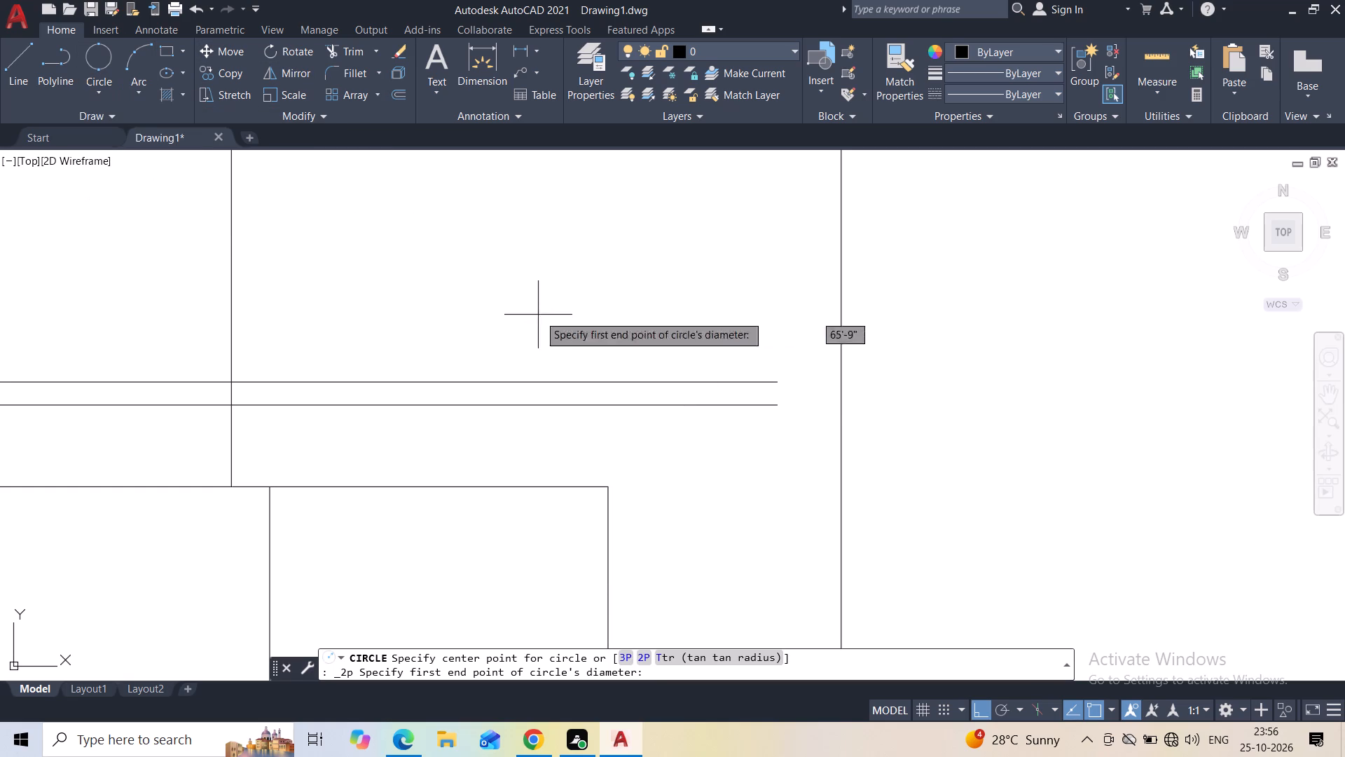
click(705, 385)
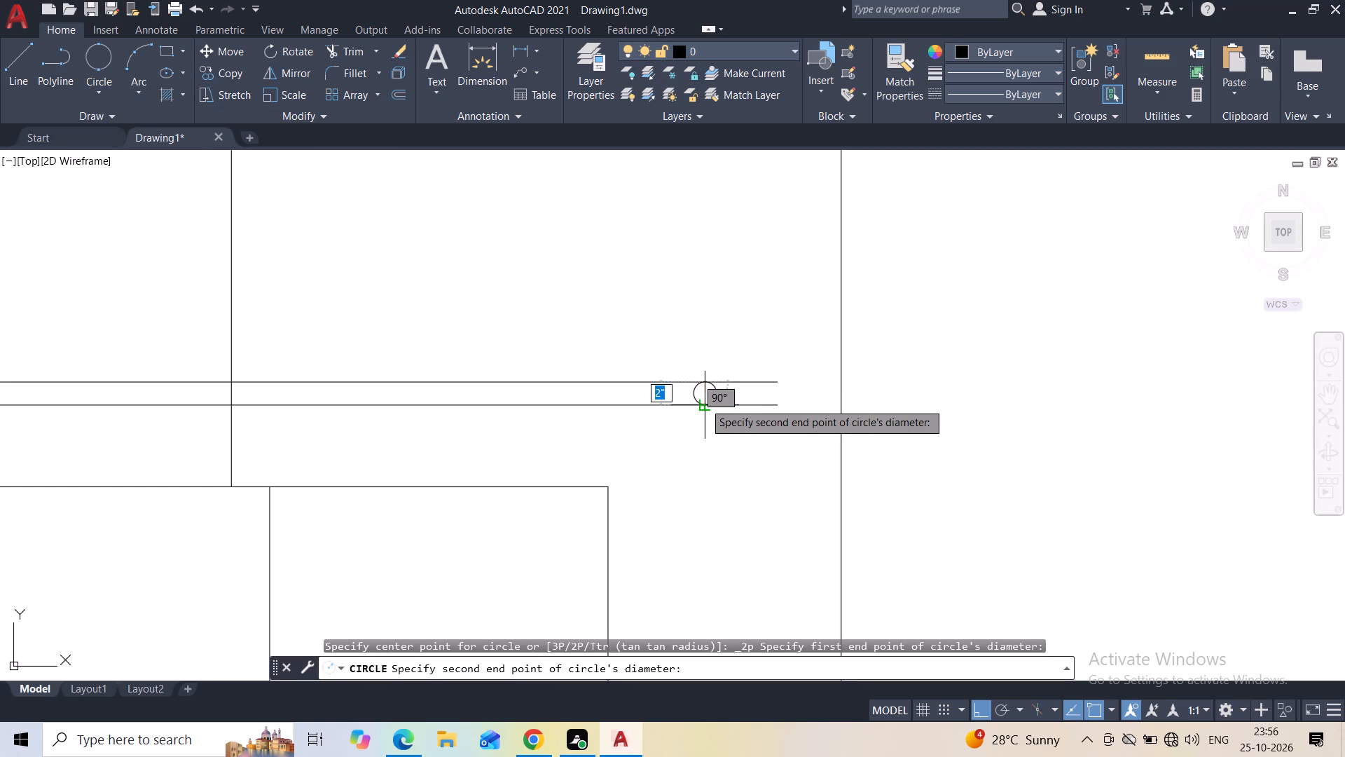
click(704, 402)
Trim both rail lines beyond the circle and the circle's inner half to leave a rounded right rail end.
click(336, 48)
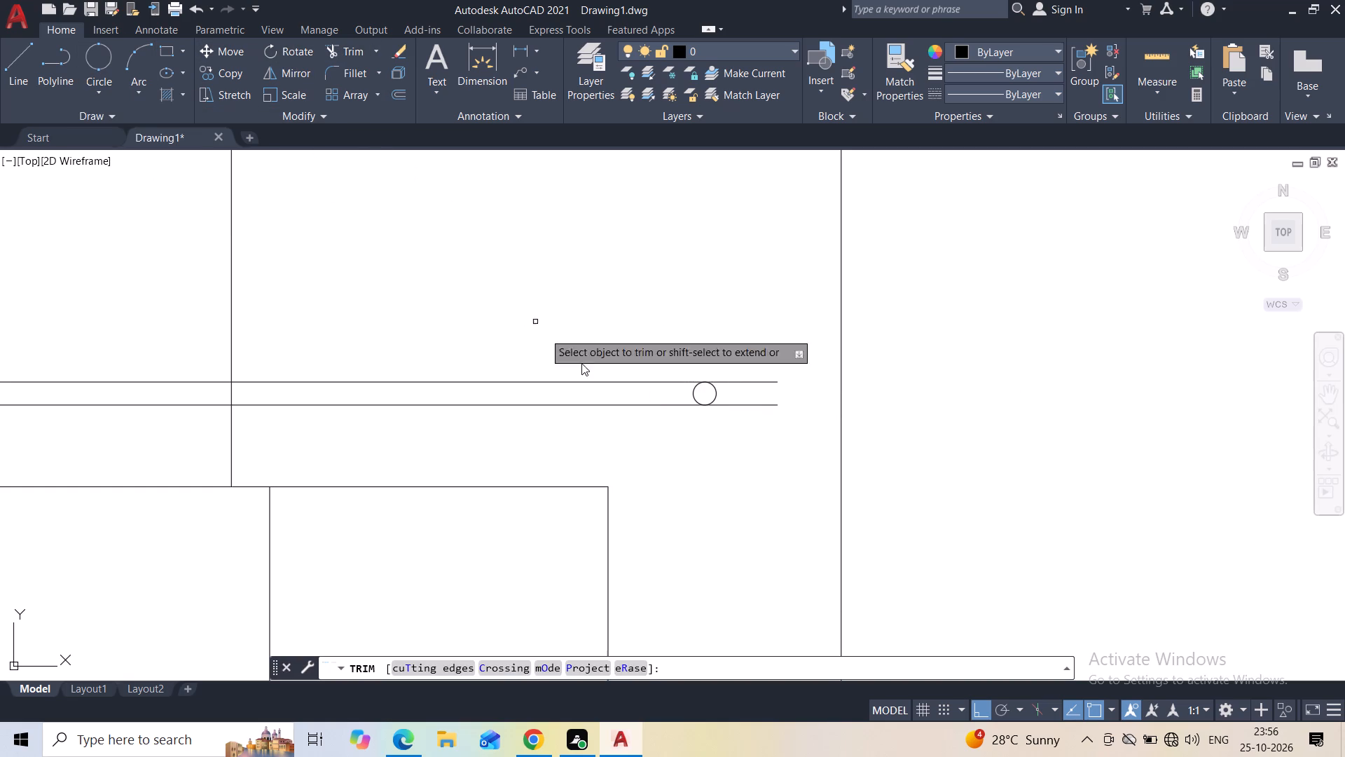
drag(743, 358, 743, 475)
scroll(672, 400, up, 2)
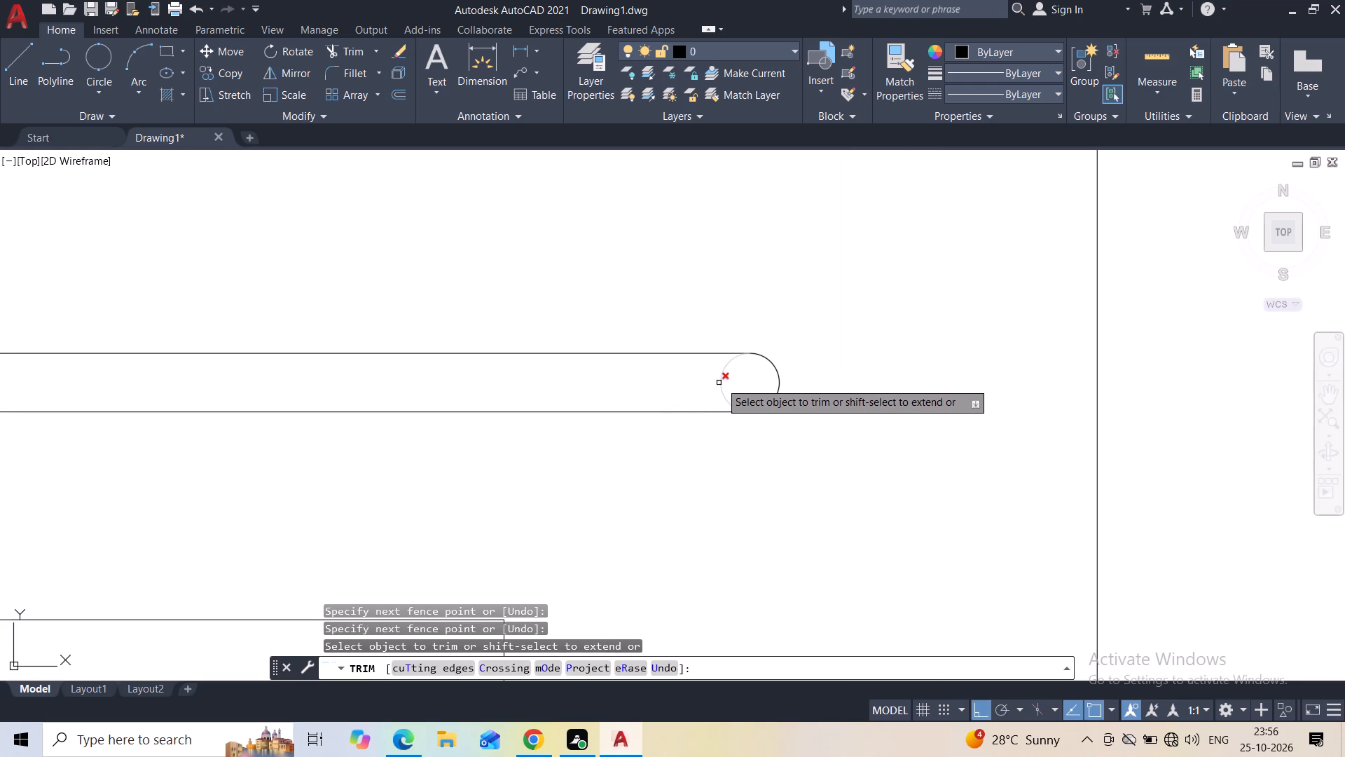
drag(726, 381, 668, 378)
scroll(668, 378, down, 4)
key(Escape)
Draw a vertical line from the right outer wall's top end up to the roofline level, about 13'-10" high.
scroll(572, 313, down, 2)
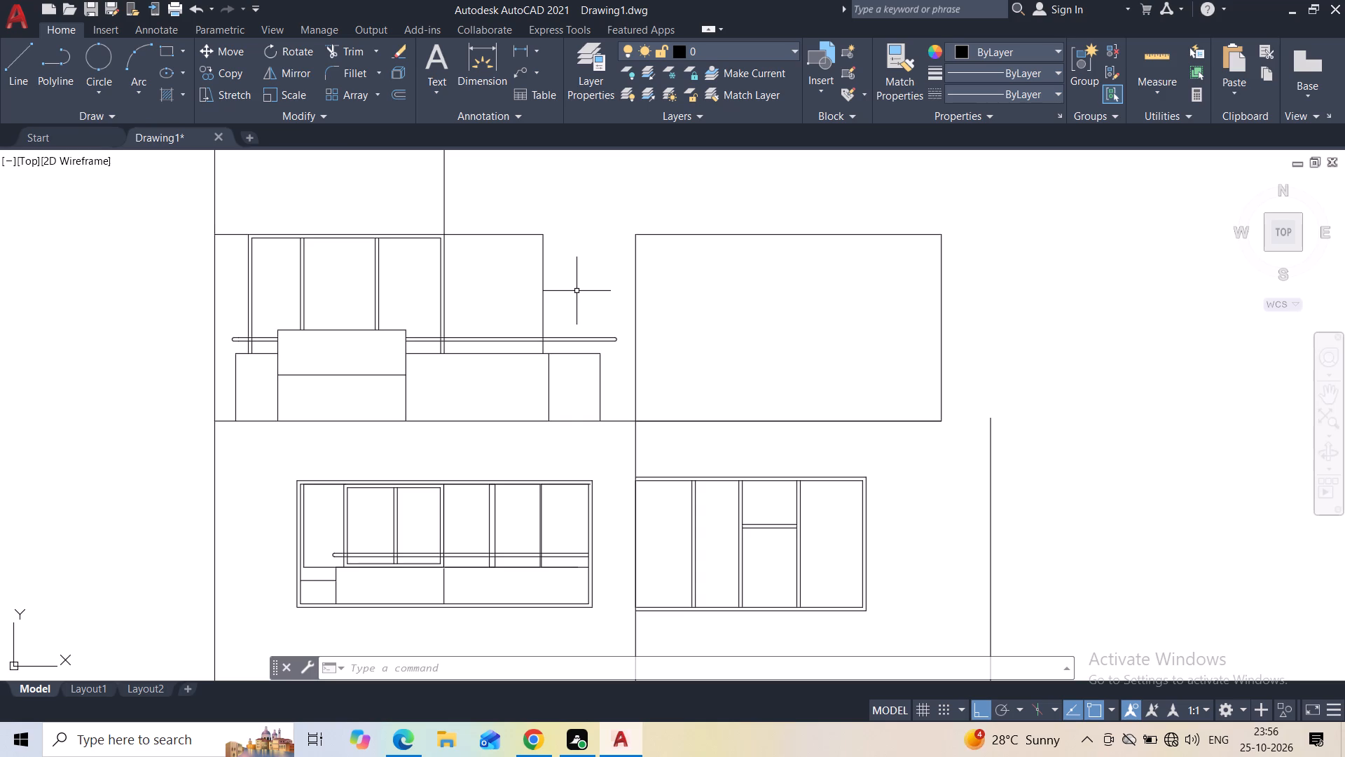
scroll(577, 290, down, 1)
middle_drag(577, 290, 522, 351)
click(32, 69)
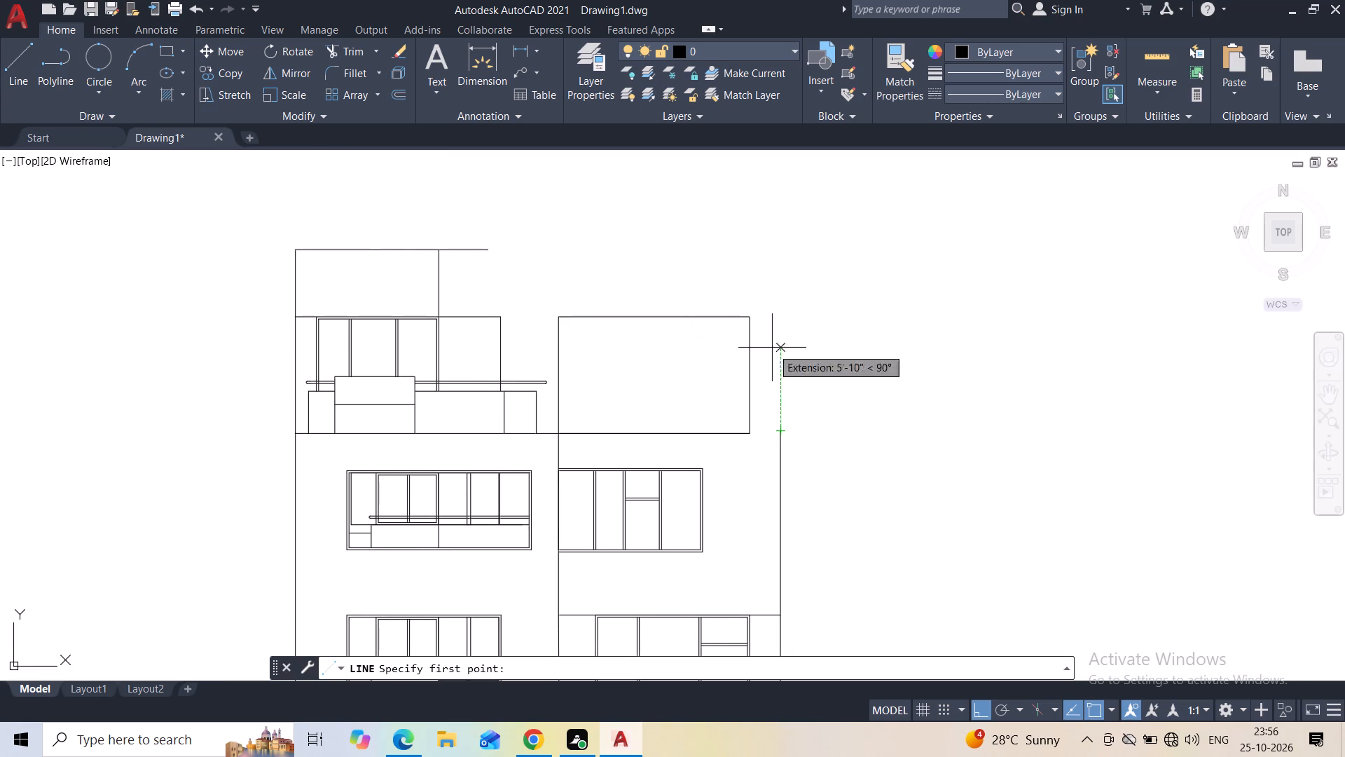
click(778, 431)
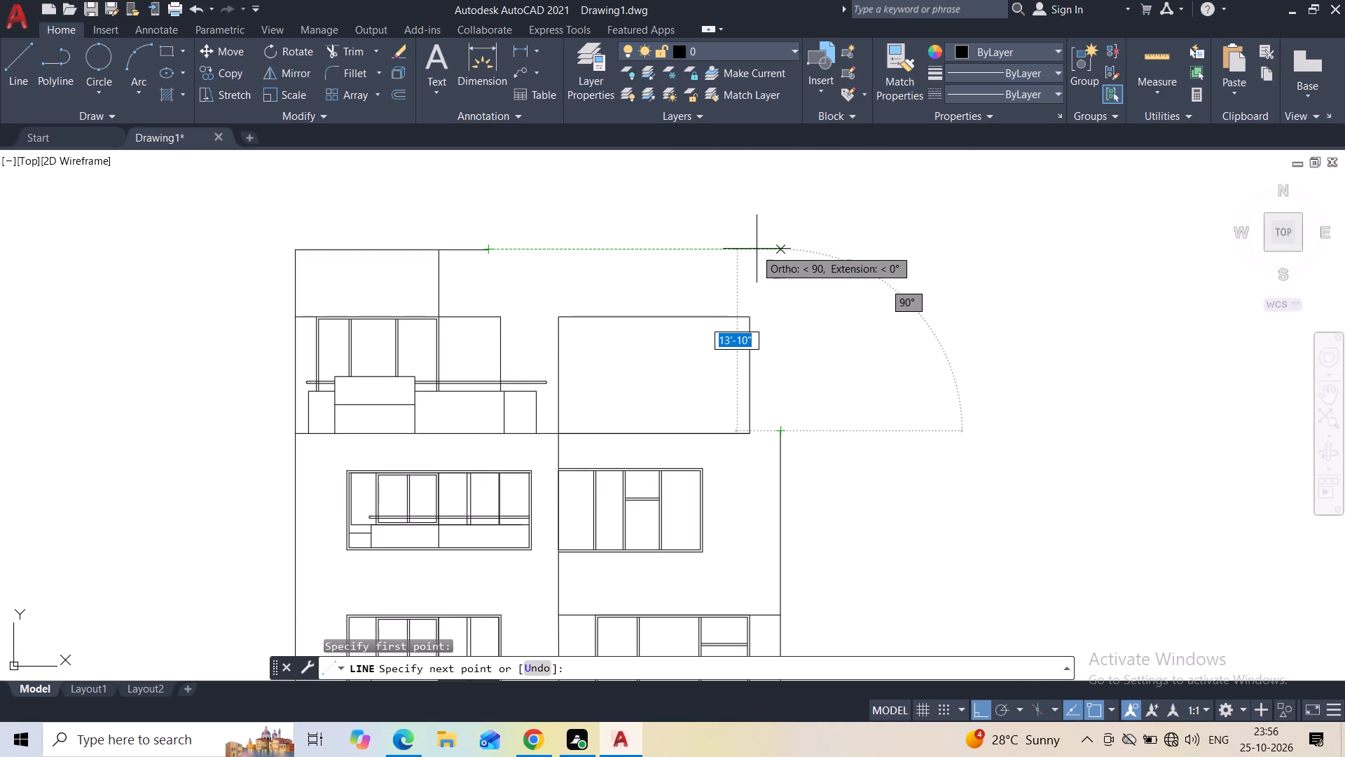
click(782, 254)
key(Escape)
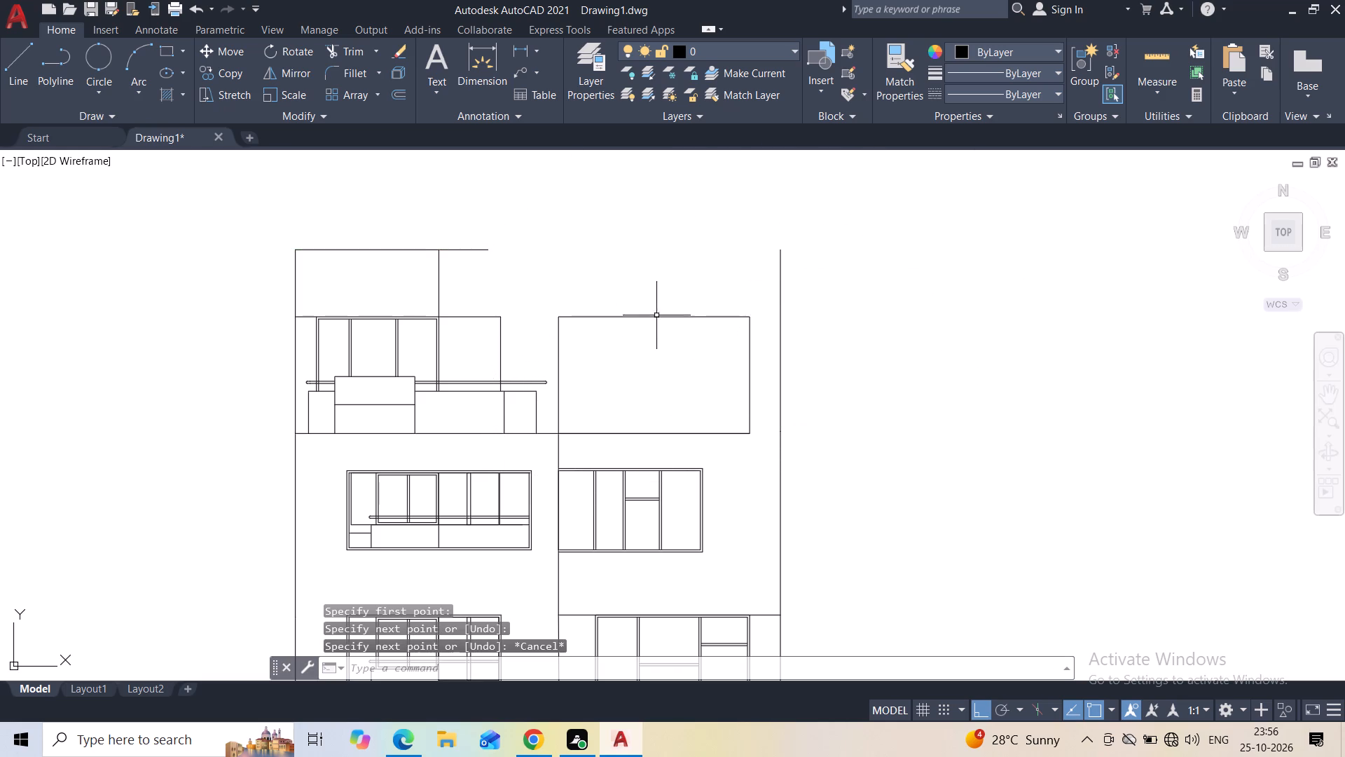
Draw two full-height vertical lines in the left half of the blank top-storey rectangle, spaced unevenly from its left edge.
middle_drag(649, 398, 649, 376)
scroll(602, 371, up, 1)
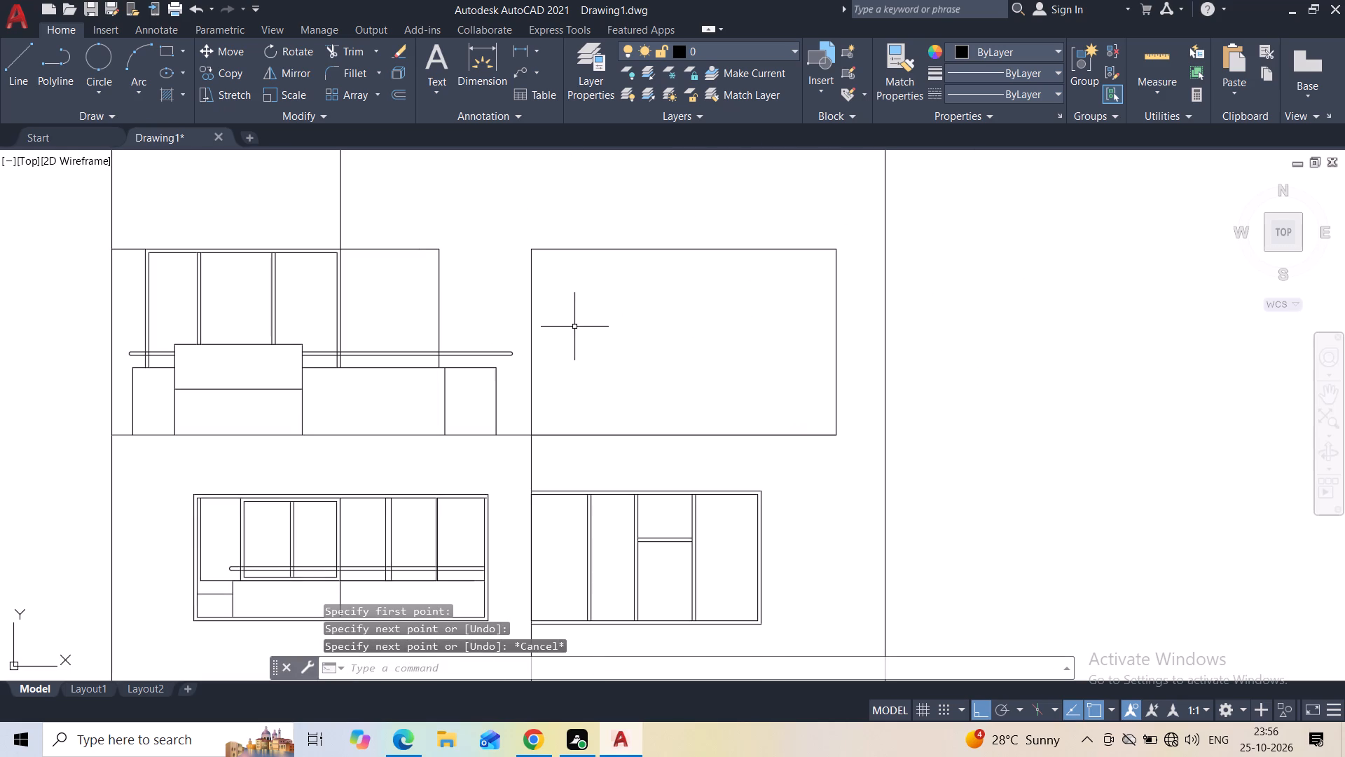
middle_drag(577, 330, 569, 359)
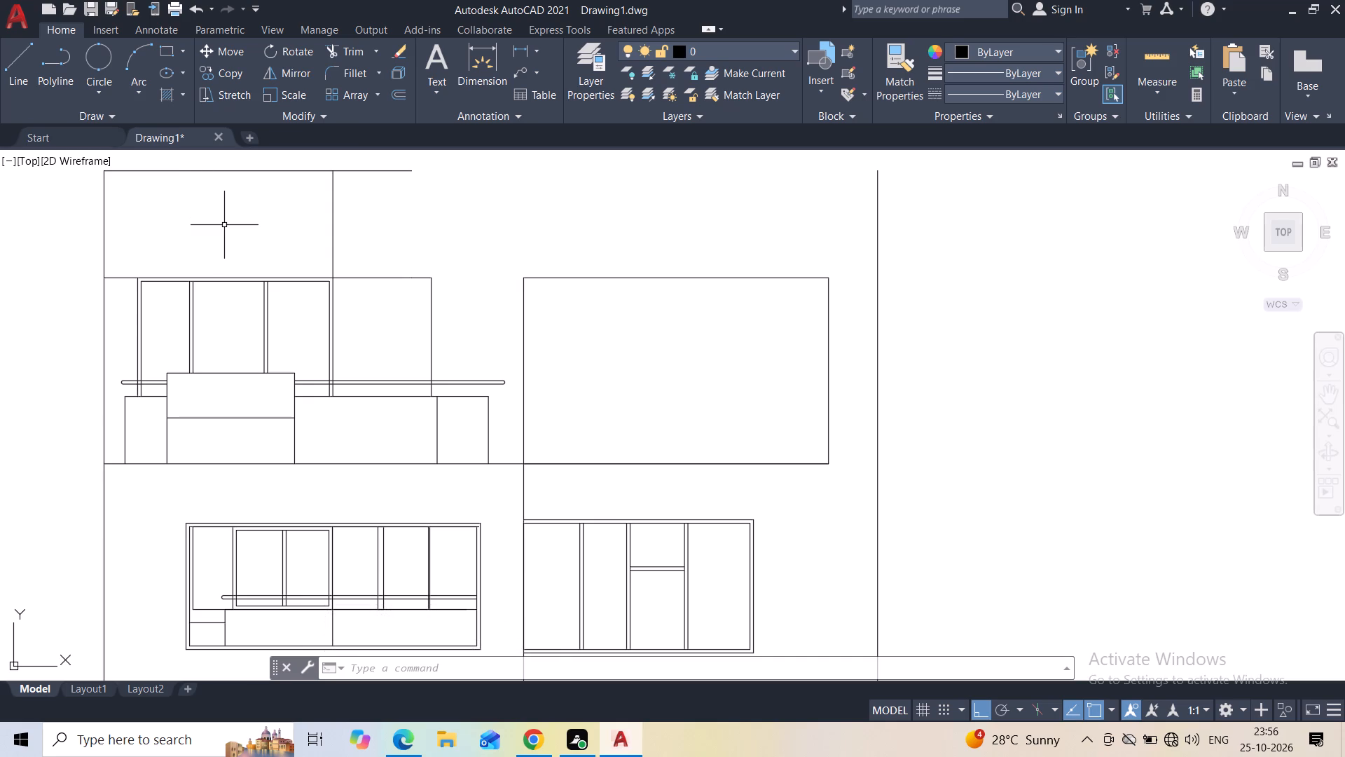
click(18, 62)
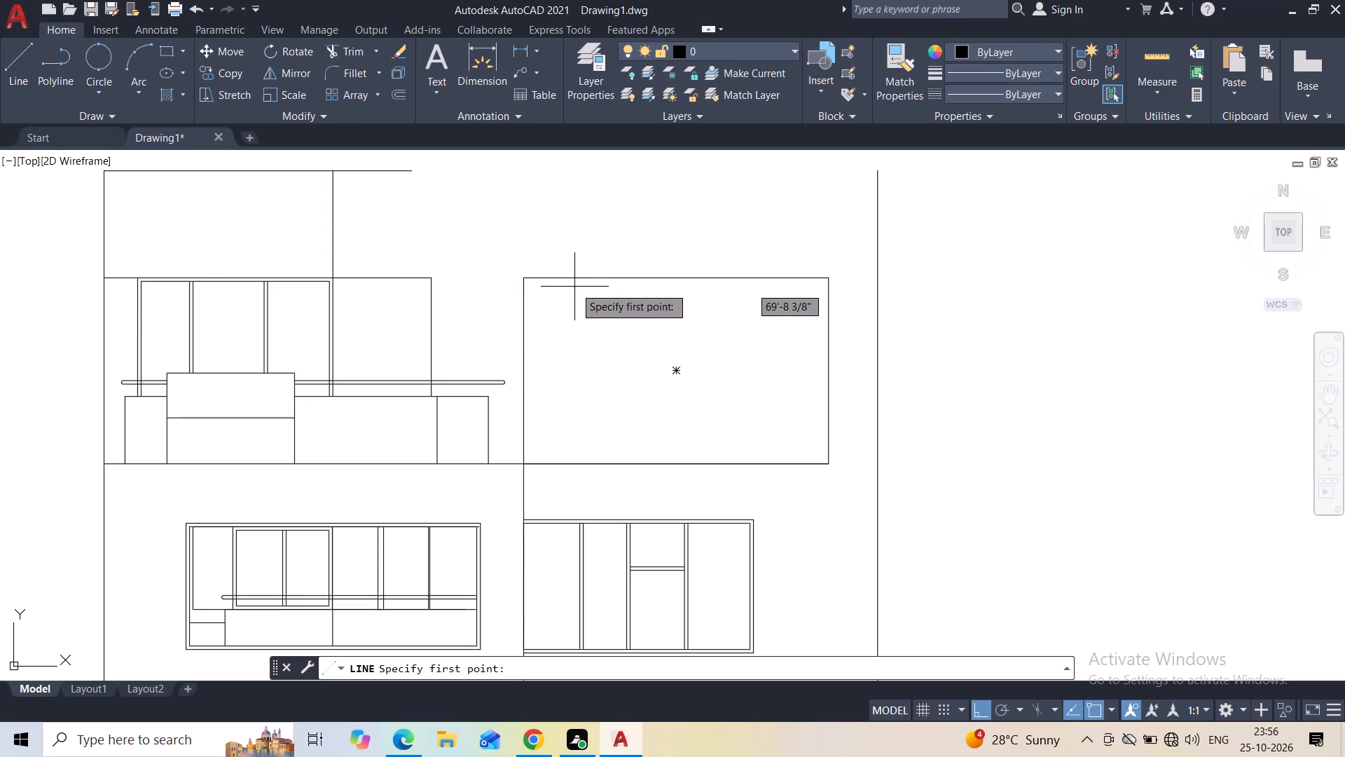
click(567, 280)
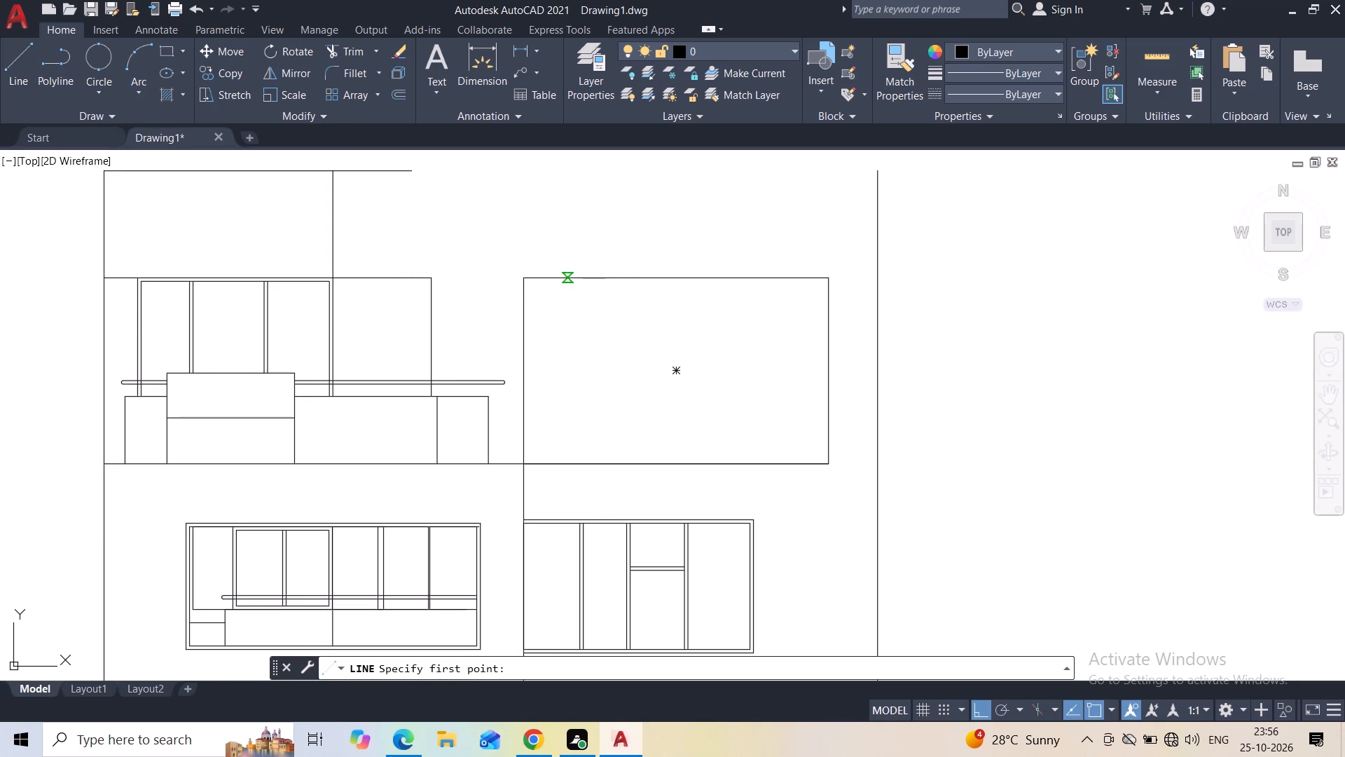
click(573, 462)
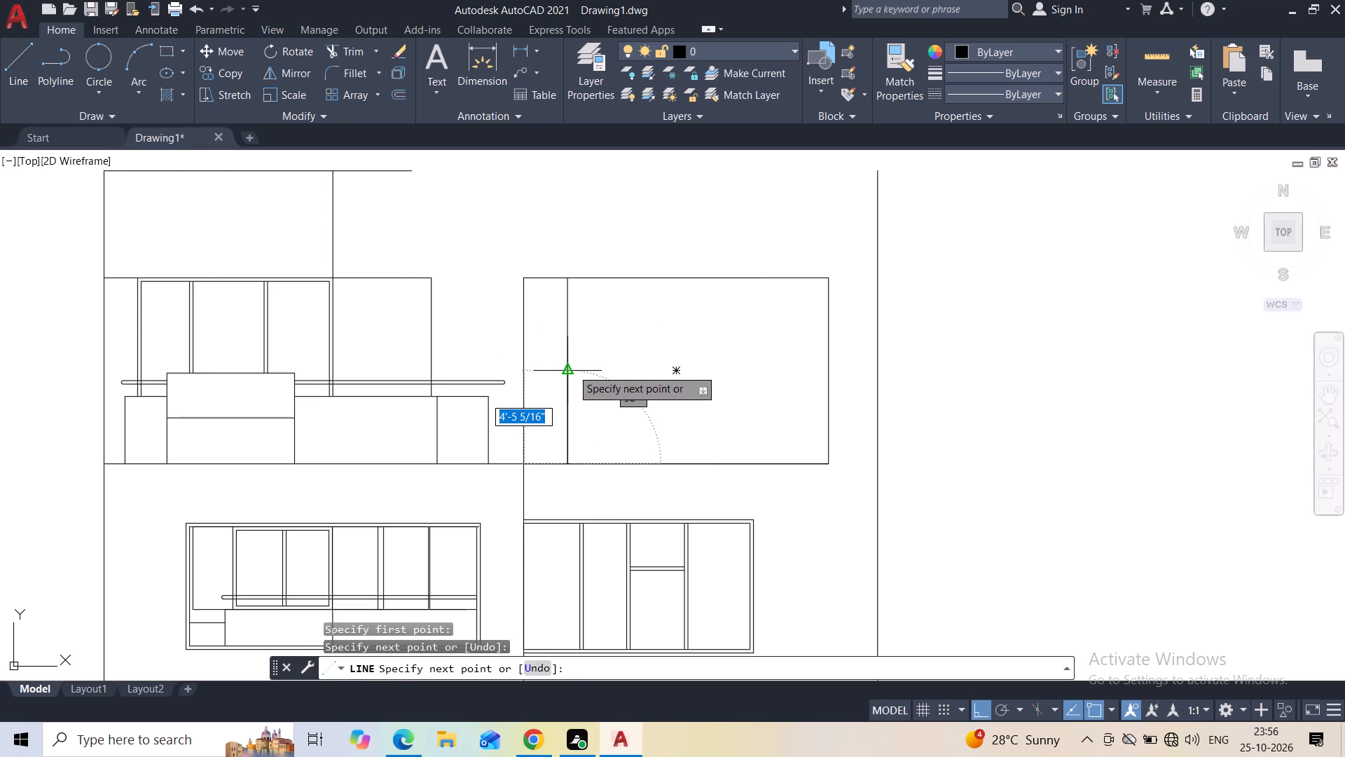
key(space)
key(space)
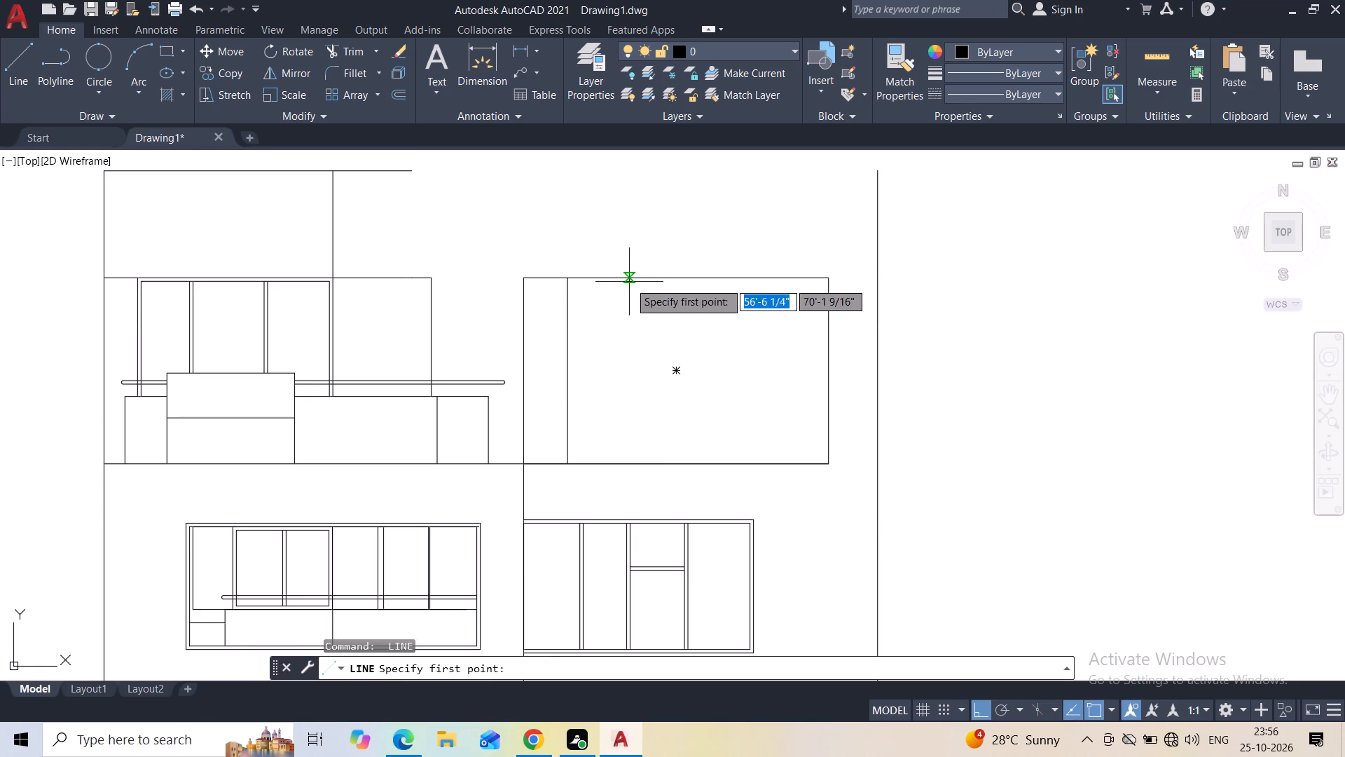
click(629, 282)
click(635, 458)
key(space)
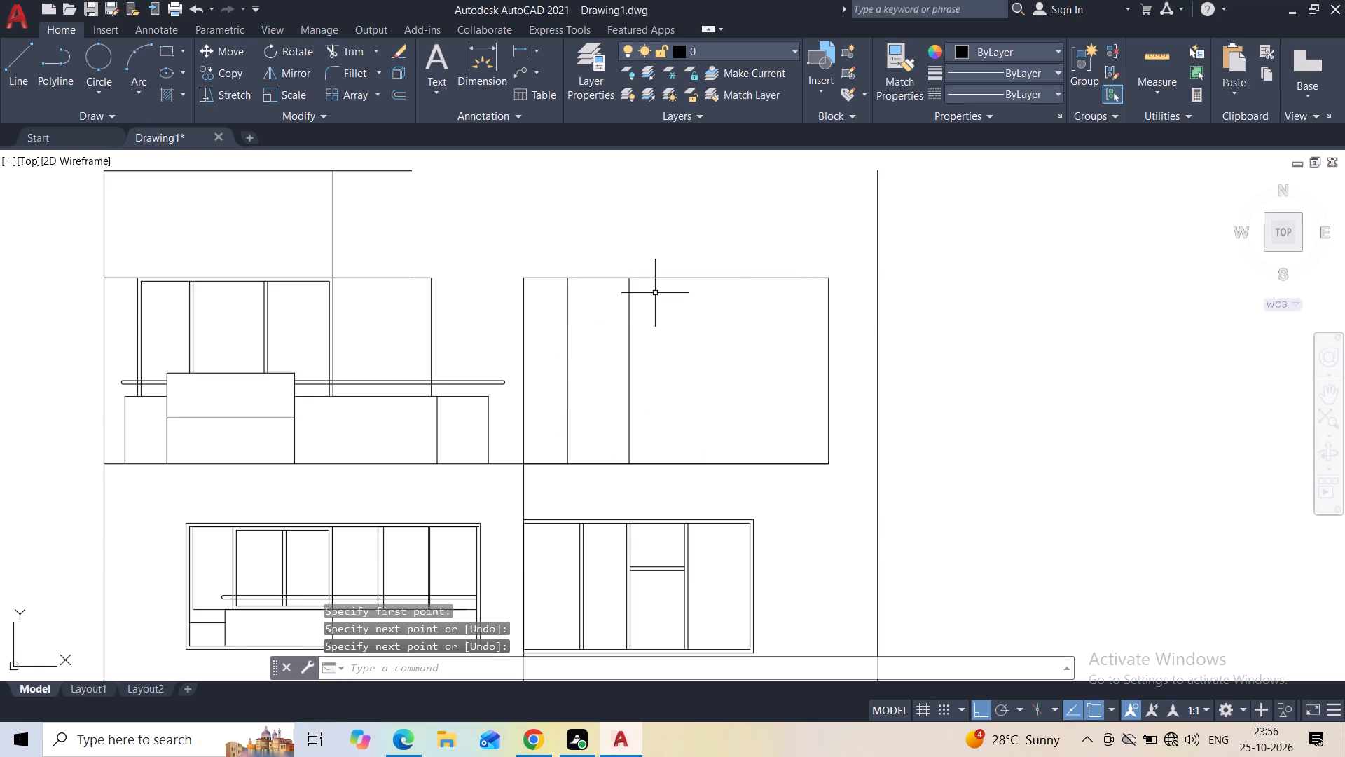
Draw two more full-height vertical lines in the top-storey rectangle, one just past its centre and one nearer its right edge.
key(space)
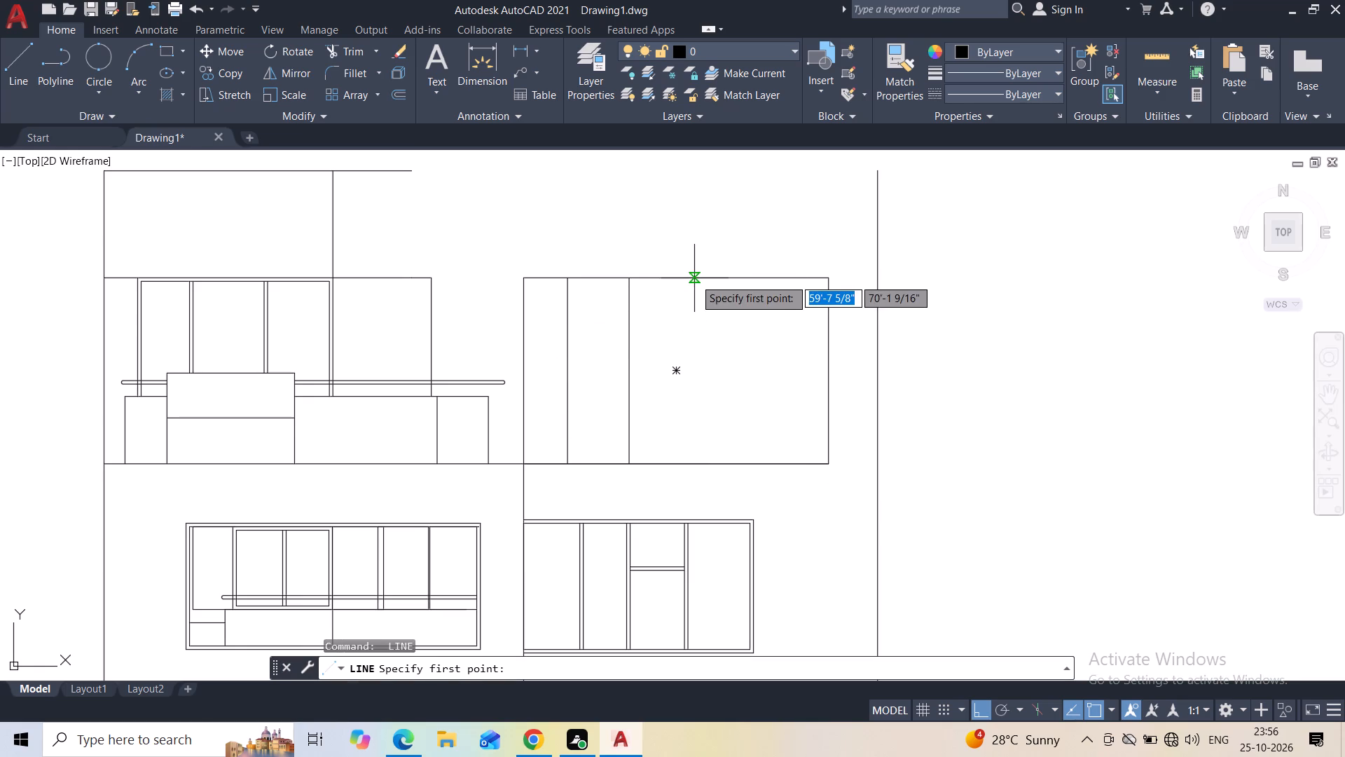
click(694, 278)
click(694, 459)
key(space)
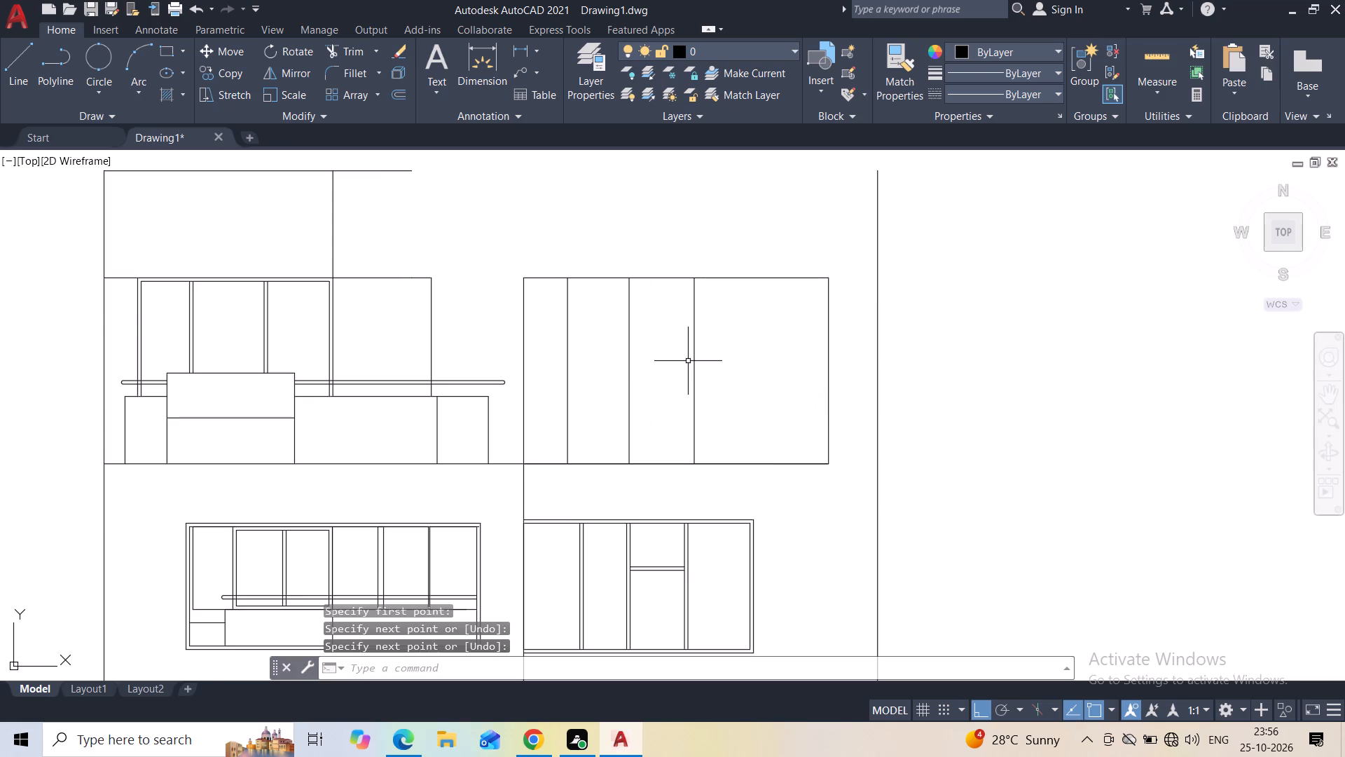
key(space)
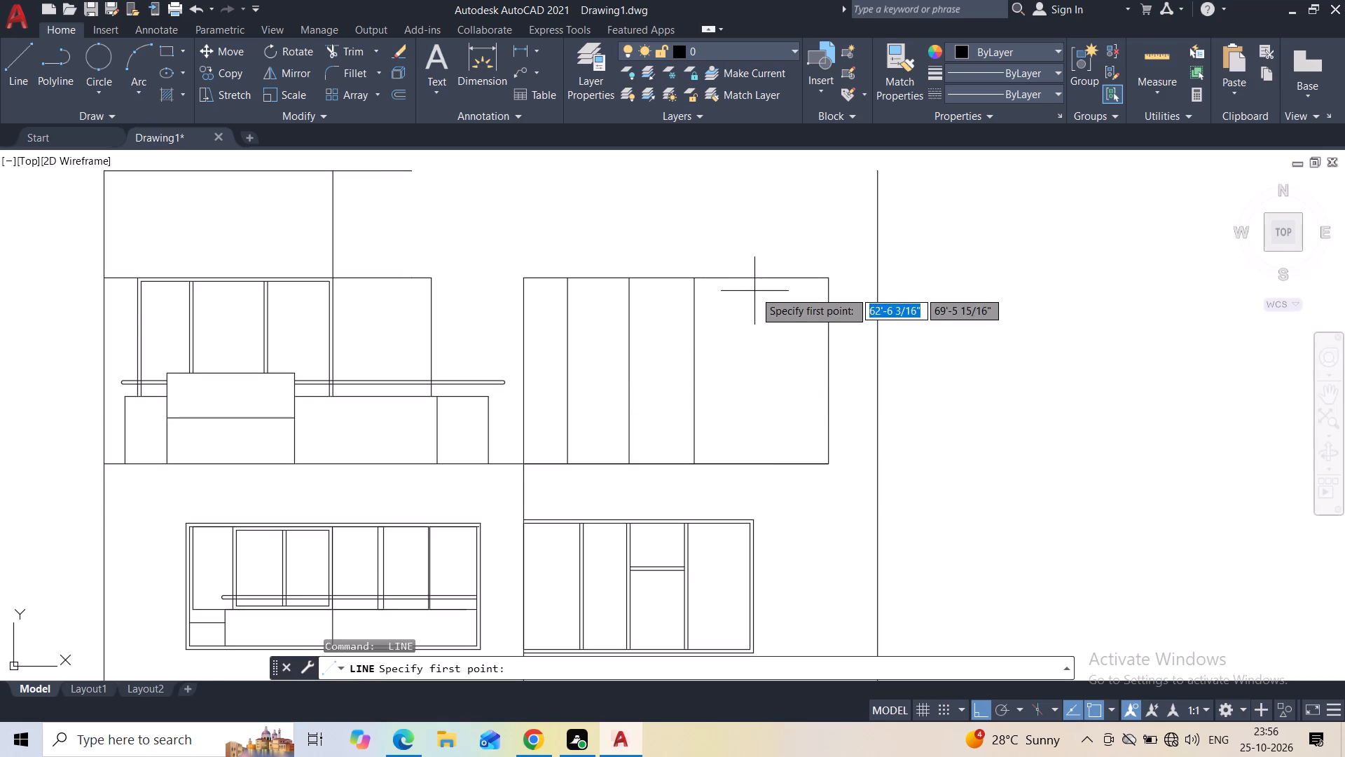
click(750, 285)
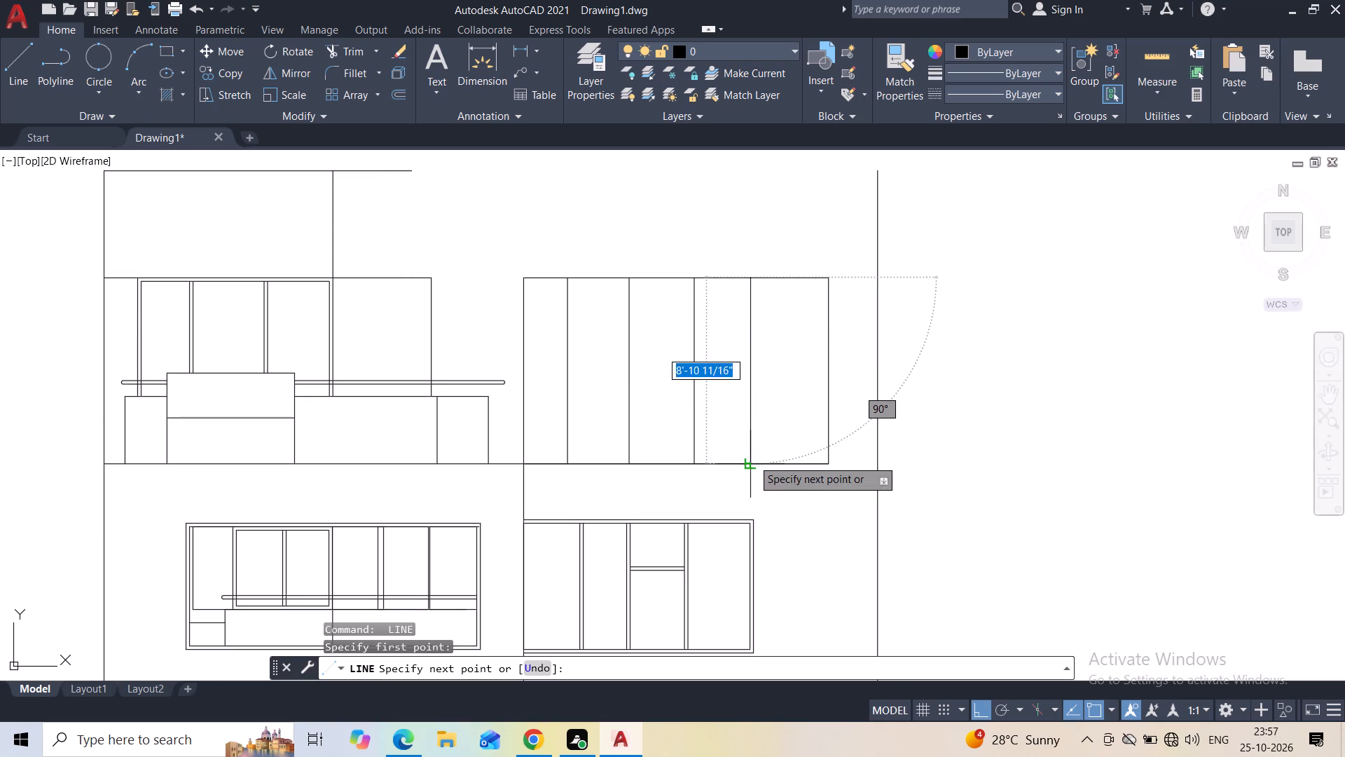
click(752, 459)
key(space)
Offset the rectangle's third vertical line 2" to the left and its second vertical line 2" to the right.
click(696, 317)
click(681, 334)
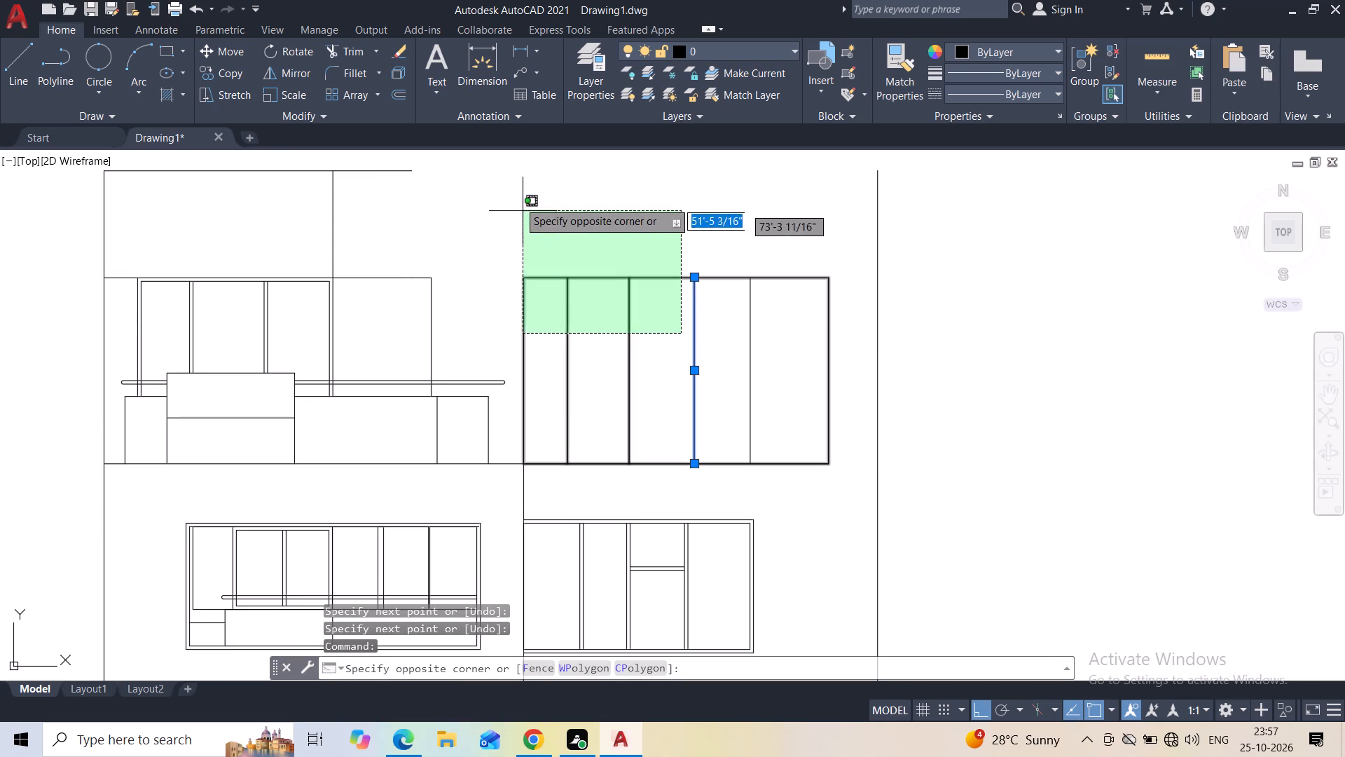
key(space)
key(space)
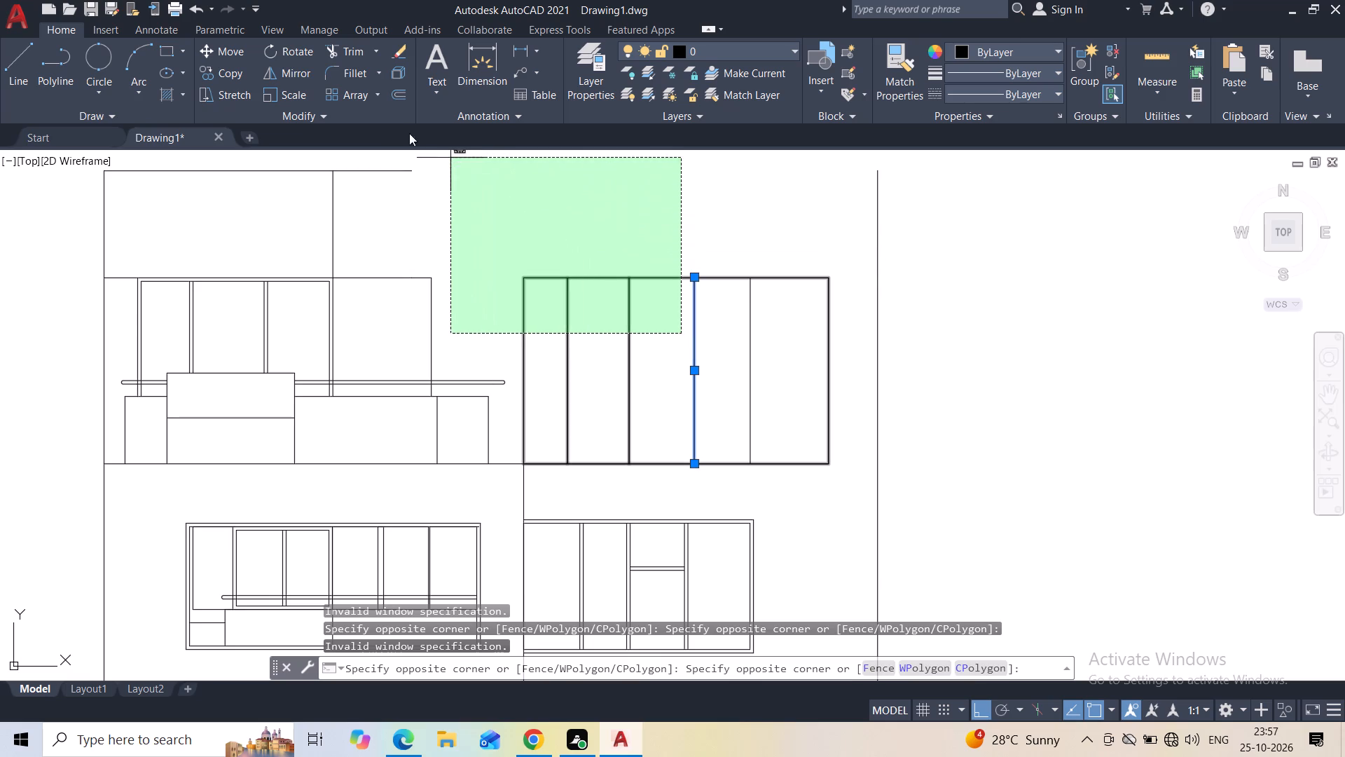
click(400, 97)
key(2)
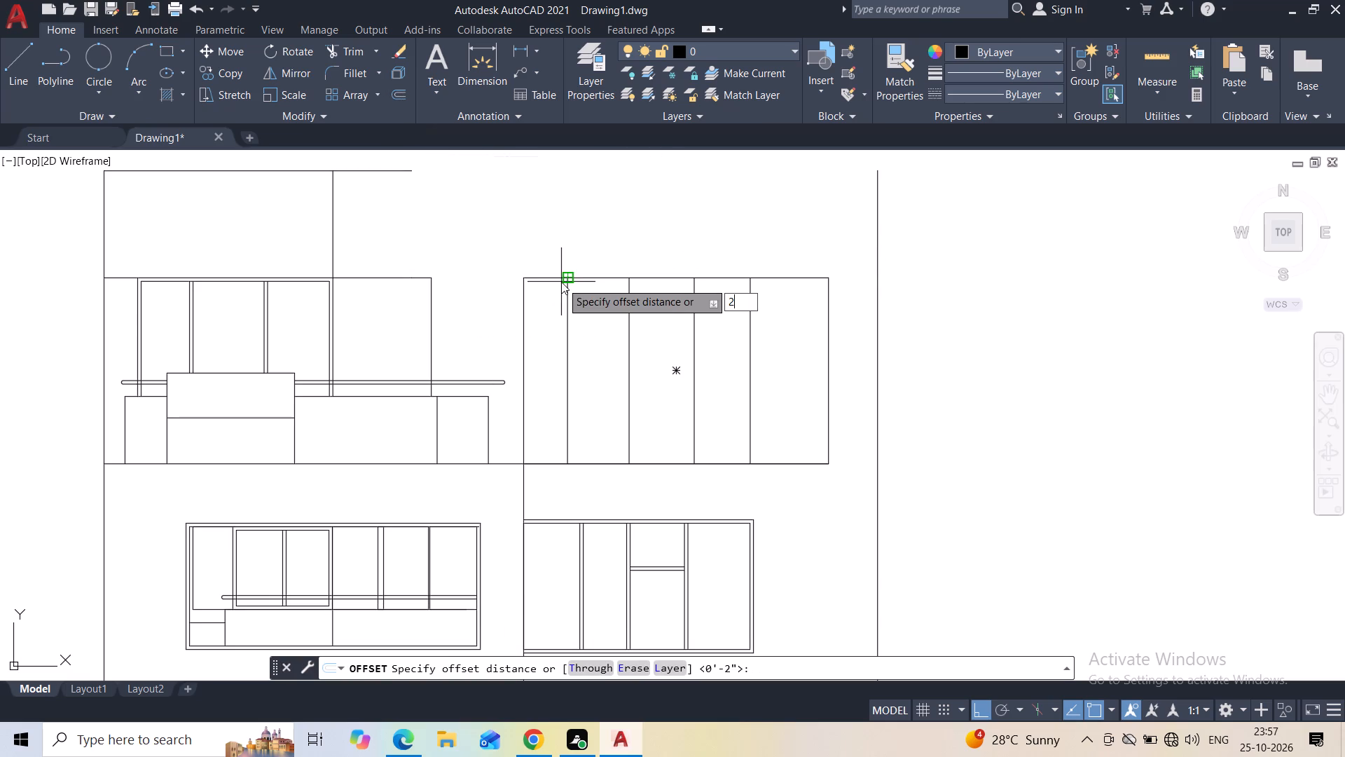
key(shift+quotedbl)
key(Return)
click(561, 280)
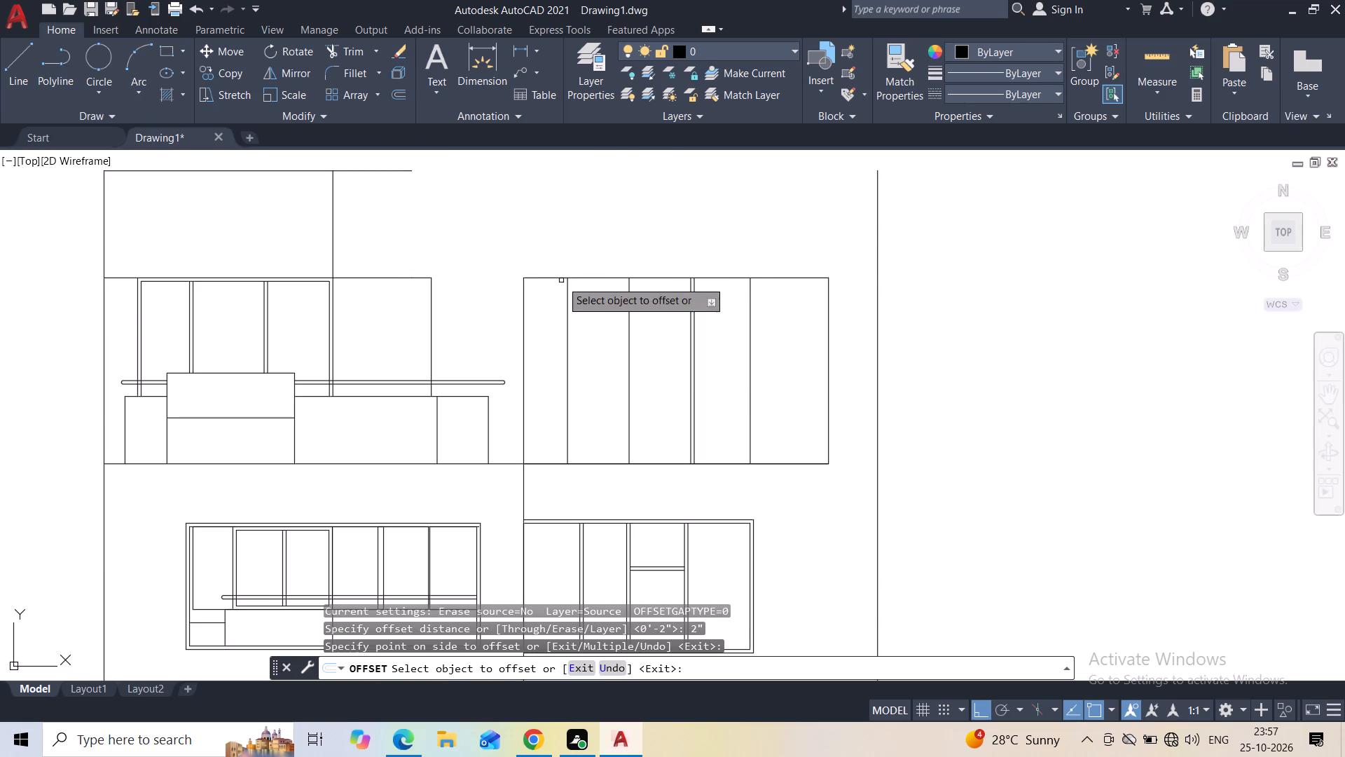
click(626, 364)
click(630, 352)
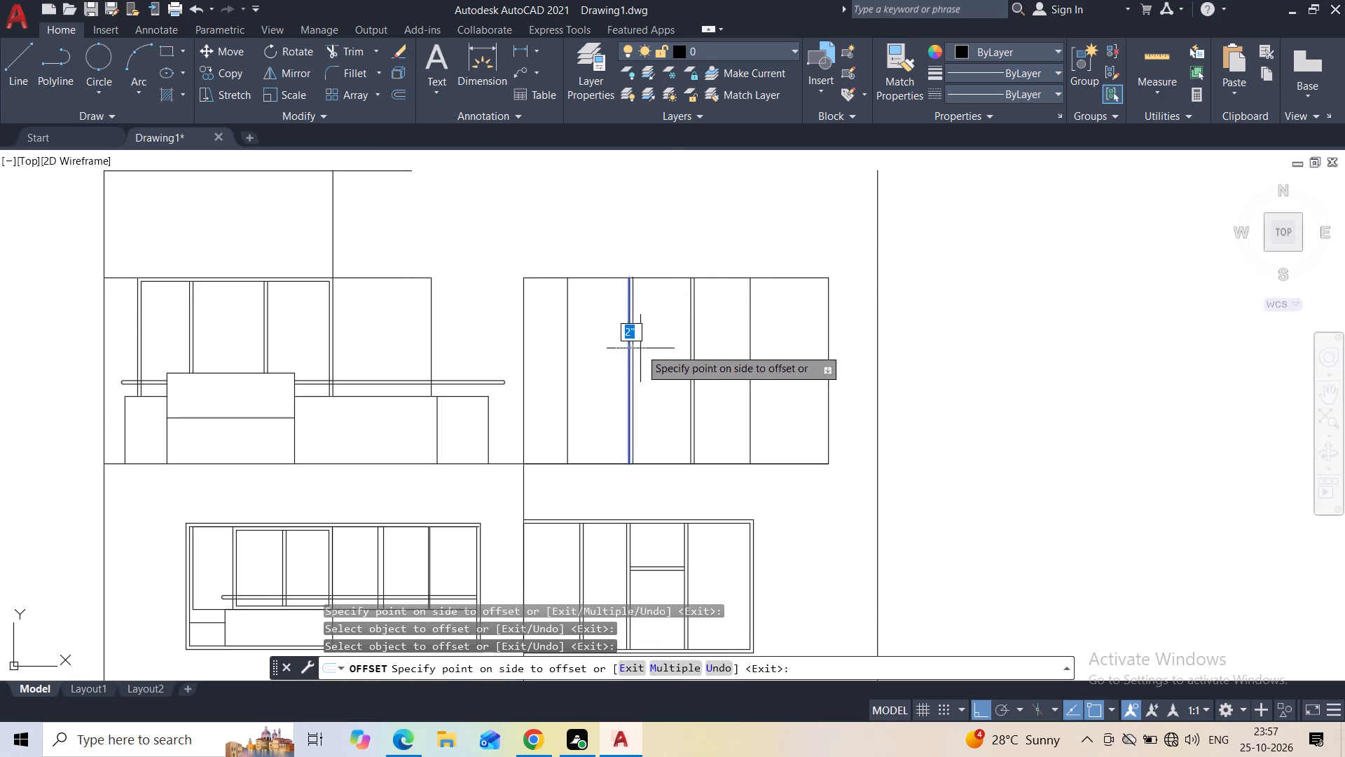
click(640, 348)
key(Escape)
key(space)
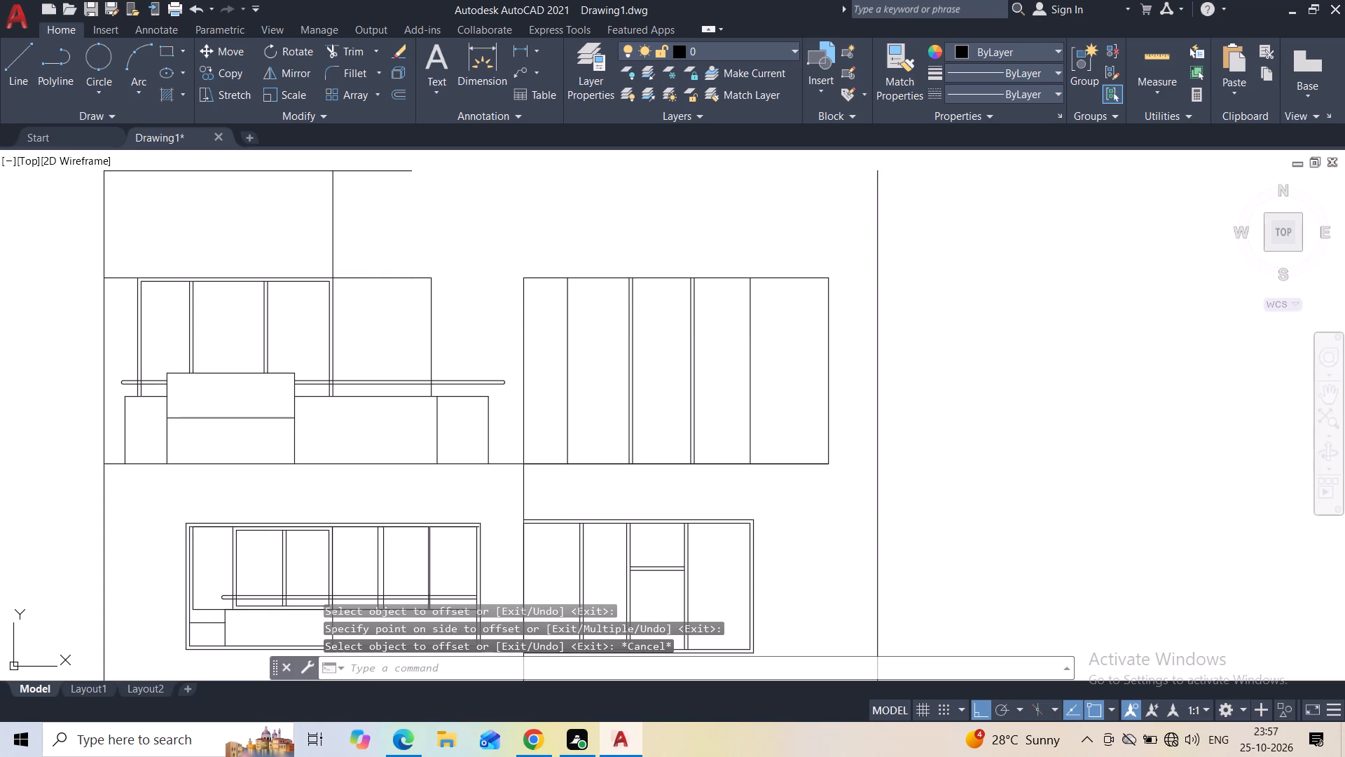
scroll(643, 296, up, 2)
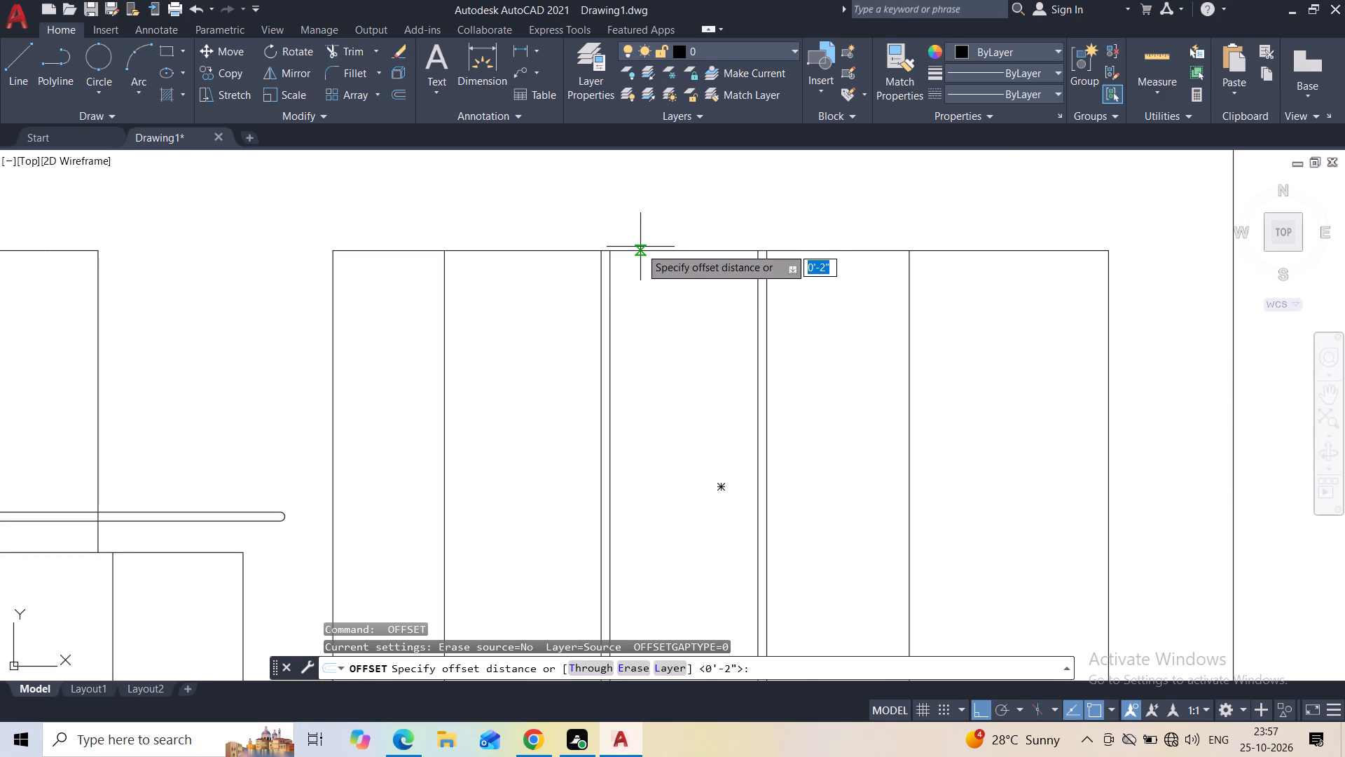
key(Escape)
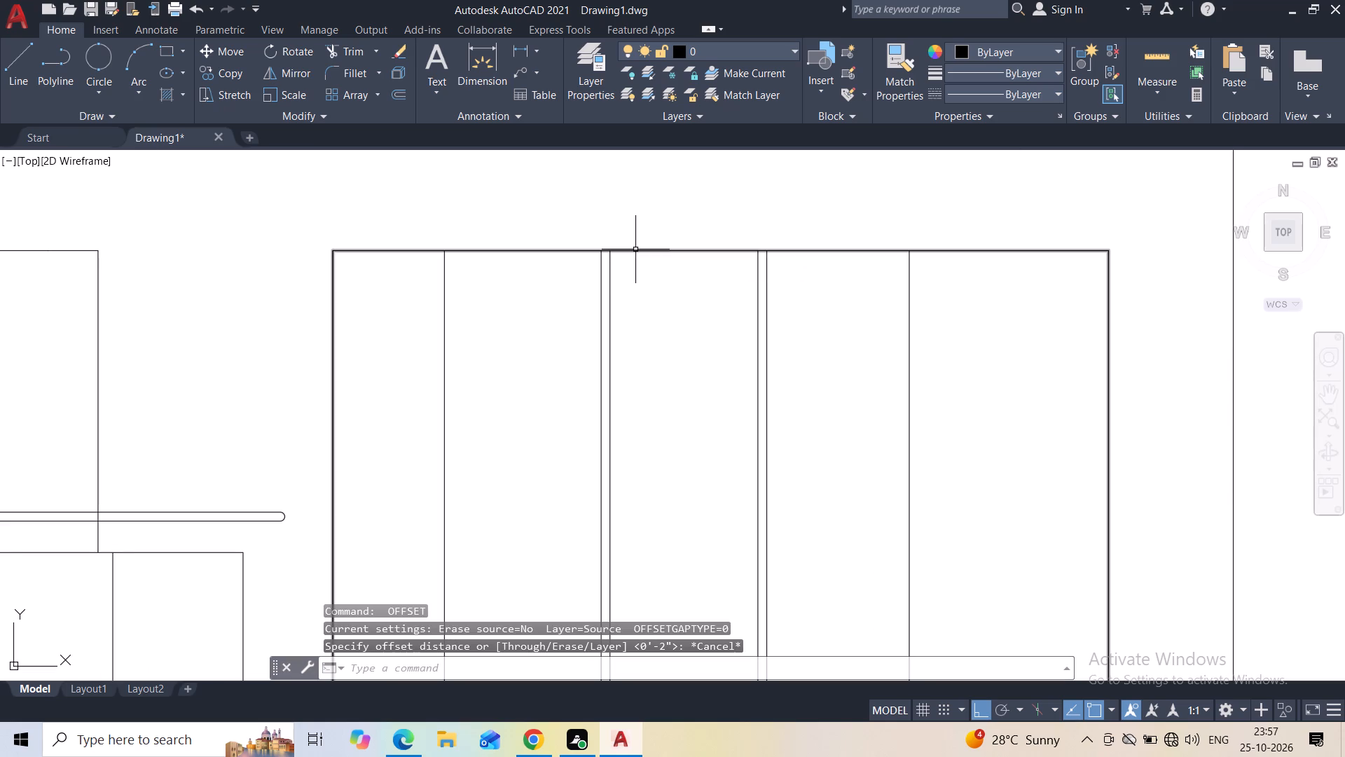
Draw a 2" vertical line down from the rectangle's top edge, just right of the left double-line mullion.
click(23, 62)
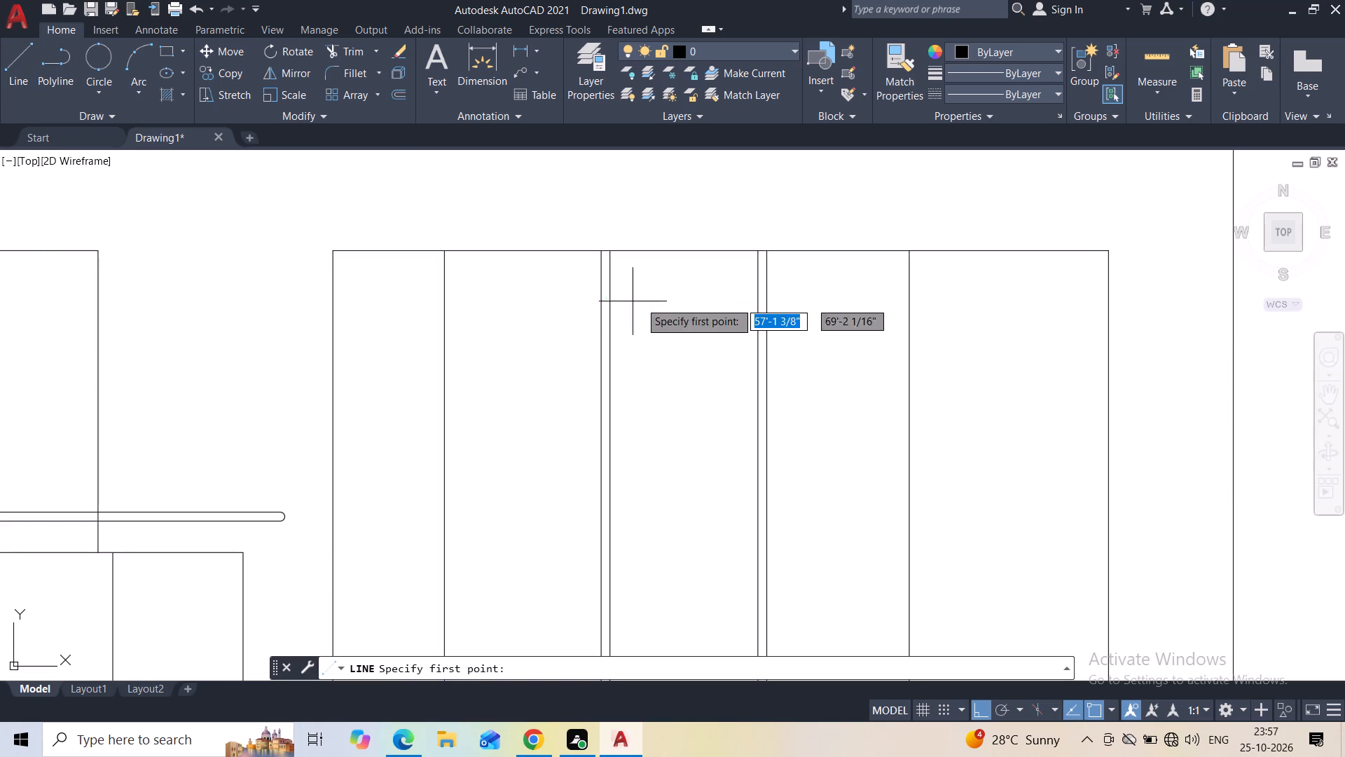
scroll(640, 300, up, 2)
click(580, 179)
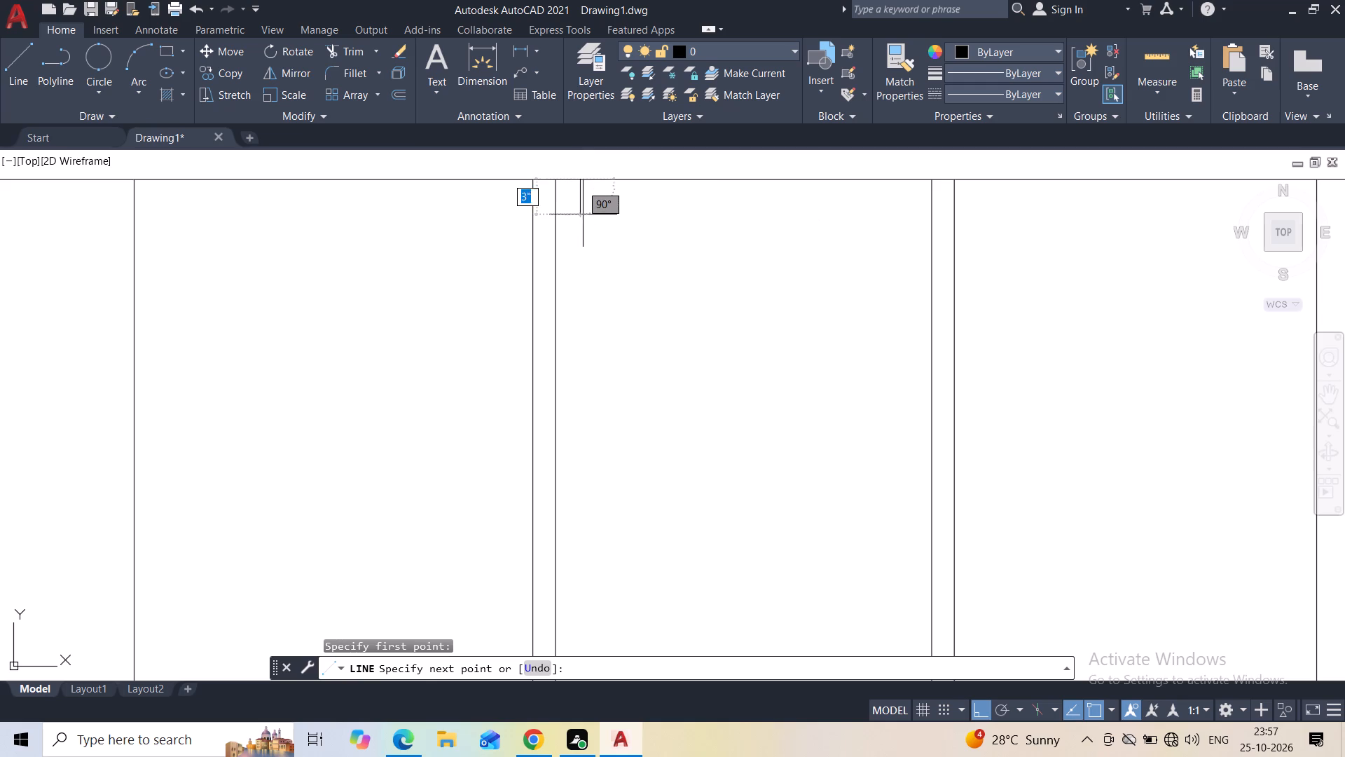
text(2")
key(Return)
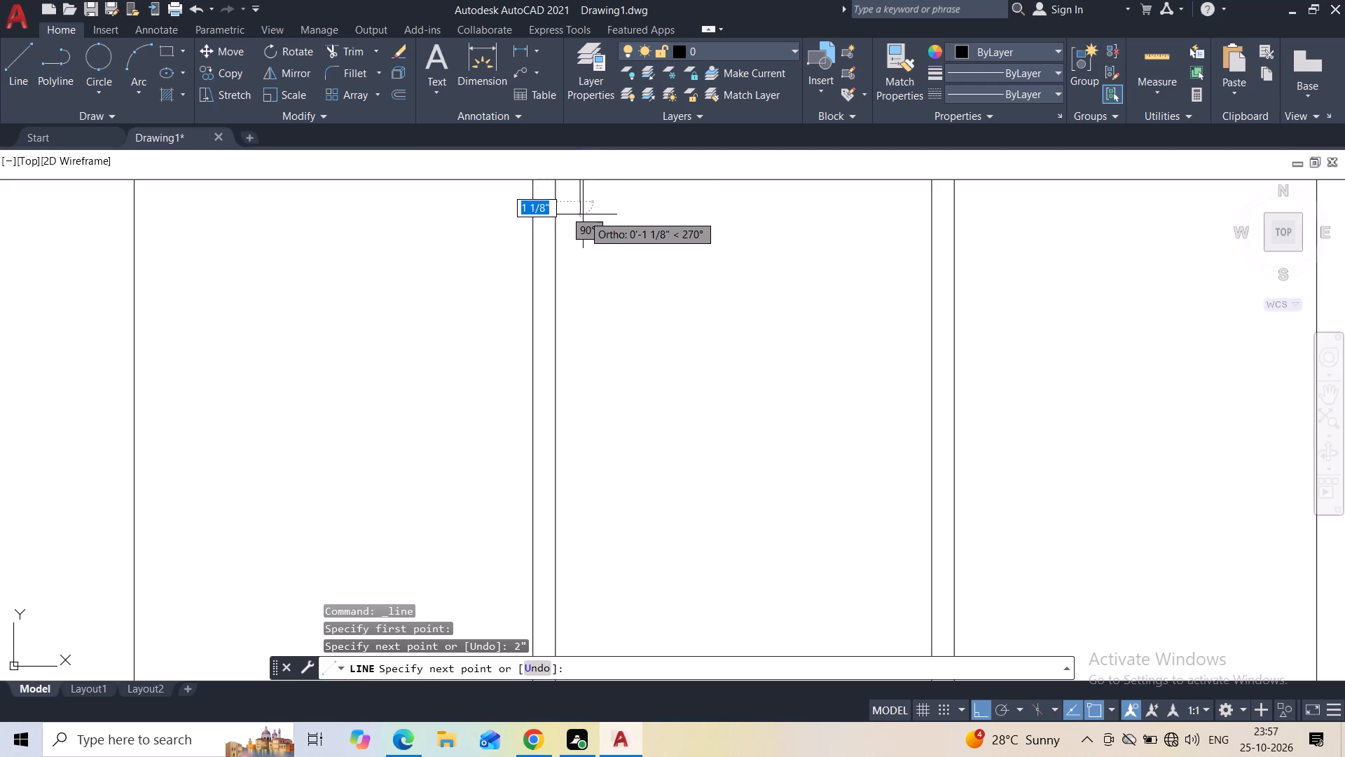
key(Escape)
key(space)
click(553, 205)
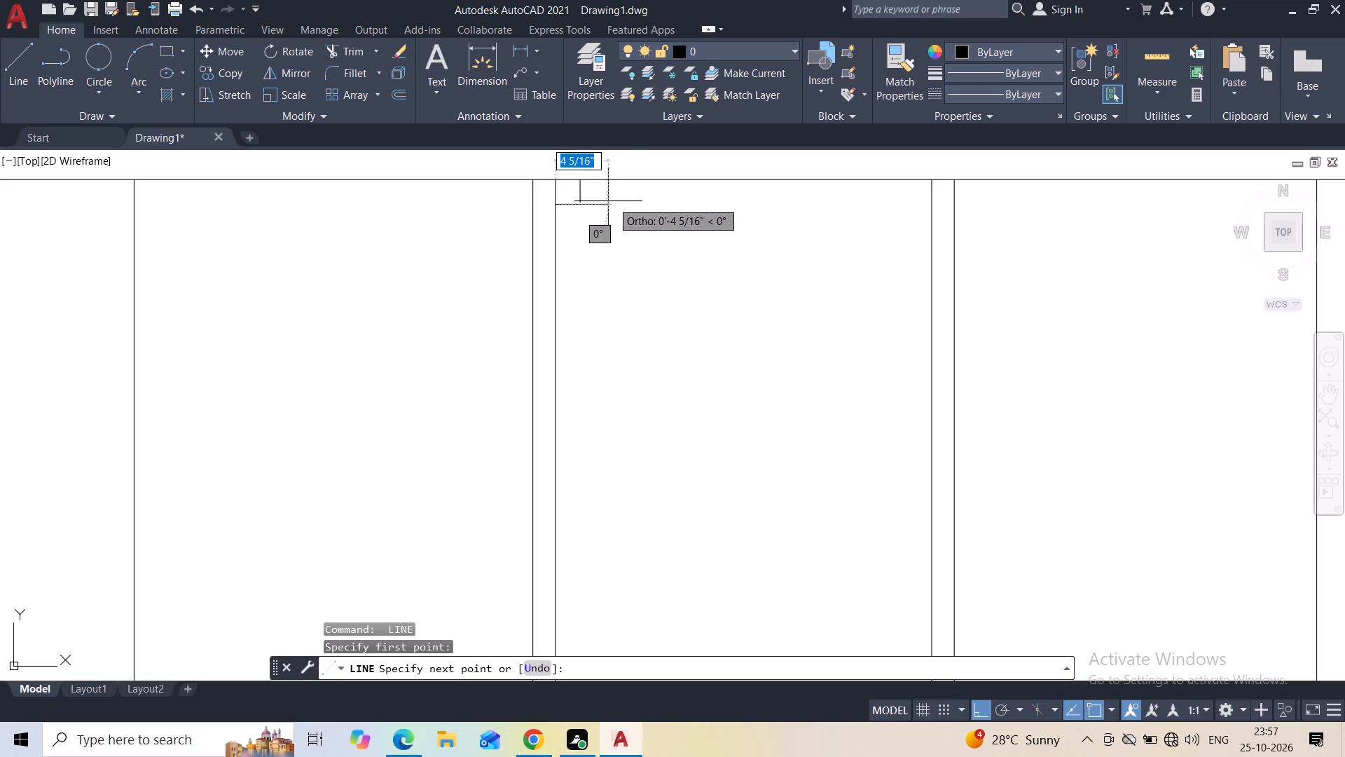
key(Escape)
Draw a short, slightly slanted line from the 2" segment's lower end to the adjacent mullion edge.
scroll(573, 199, up, 3)
key(space)
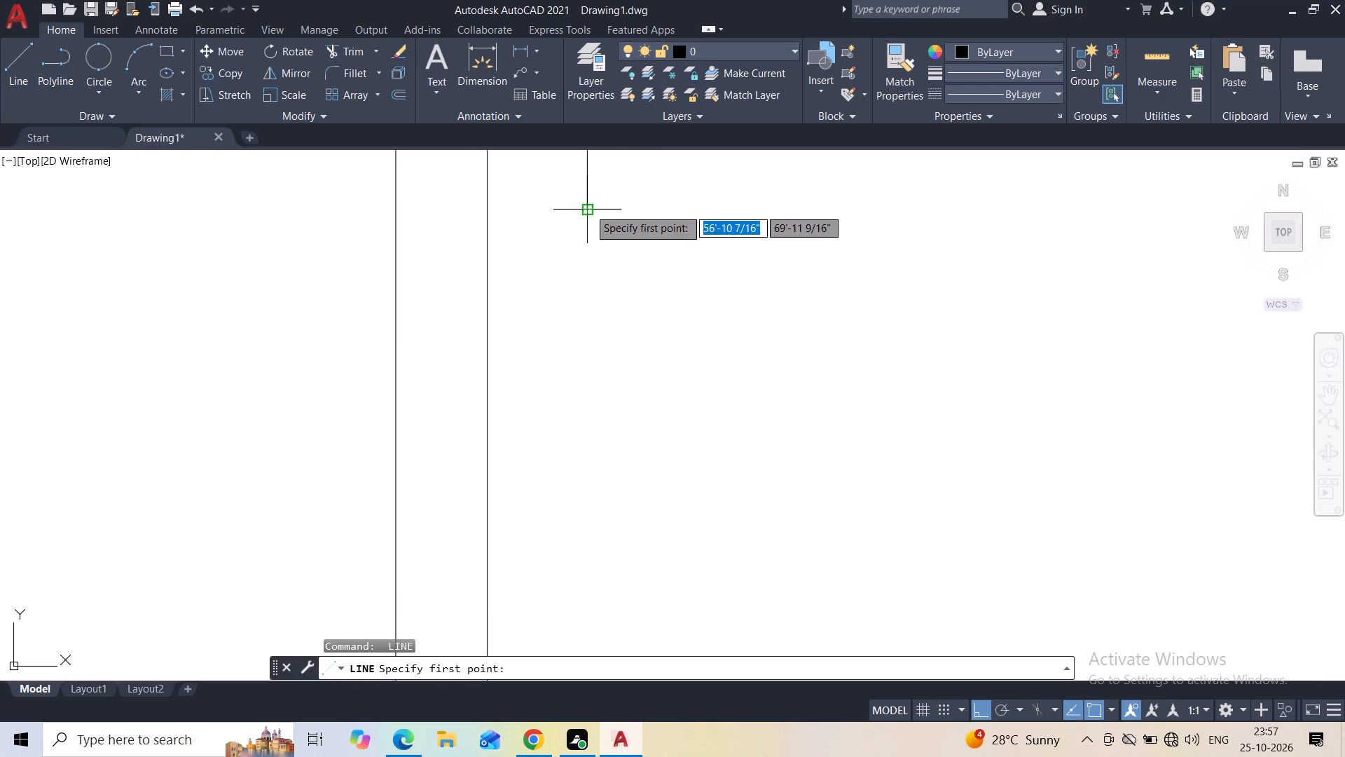
click(588, 208)
click(487, 220)
key(Escape)
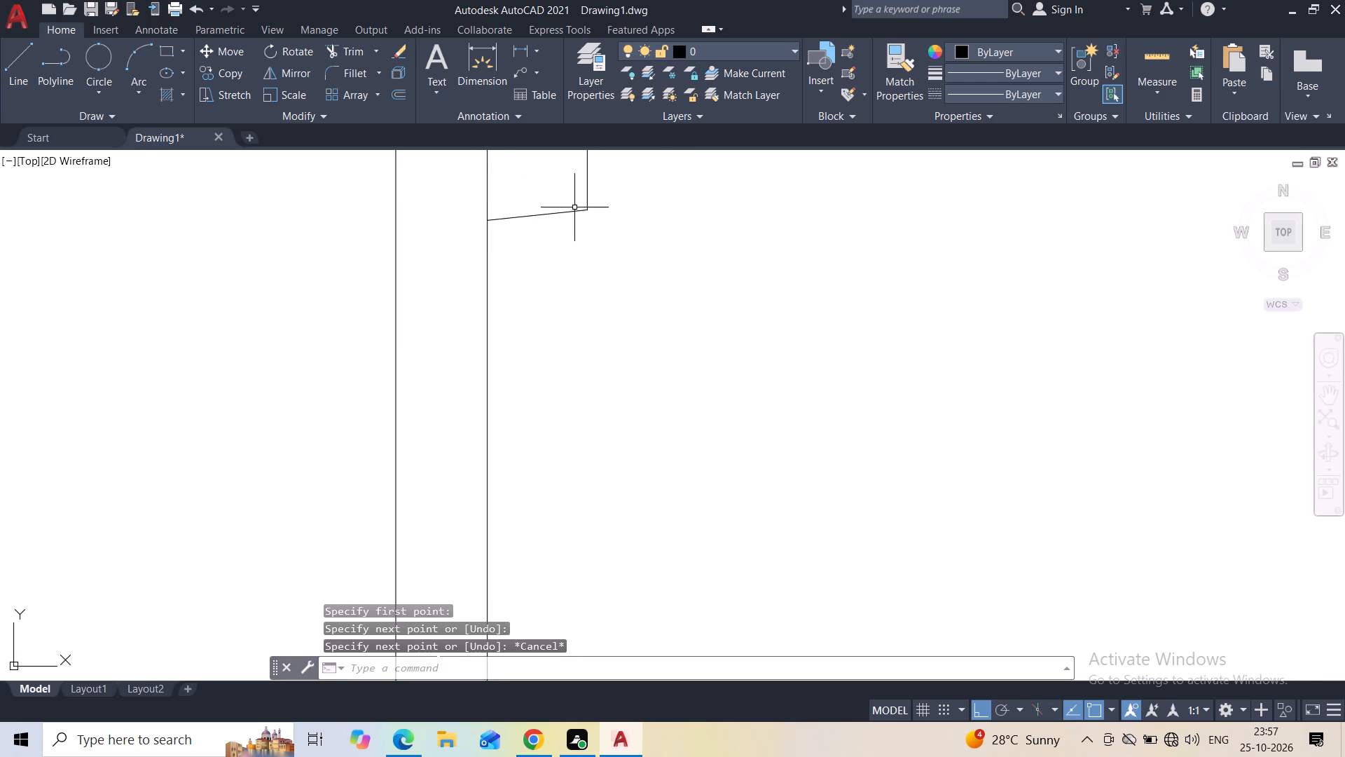
Draw a short horizontal line from the 2" segment's lower end to the adjacent mullion edge.
key(space)
click(588, 210)
click(488, 212)
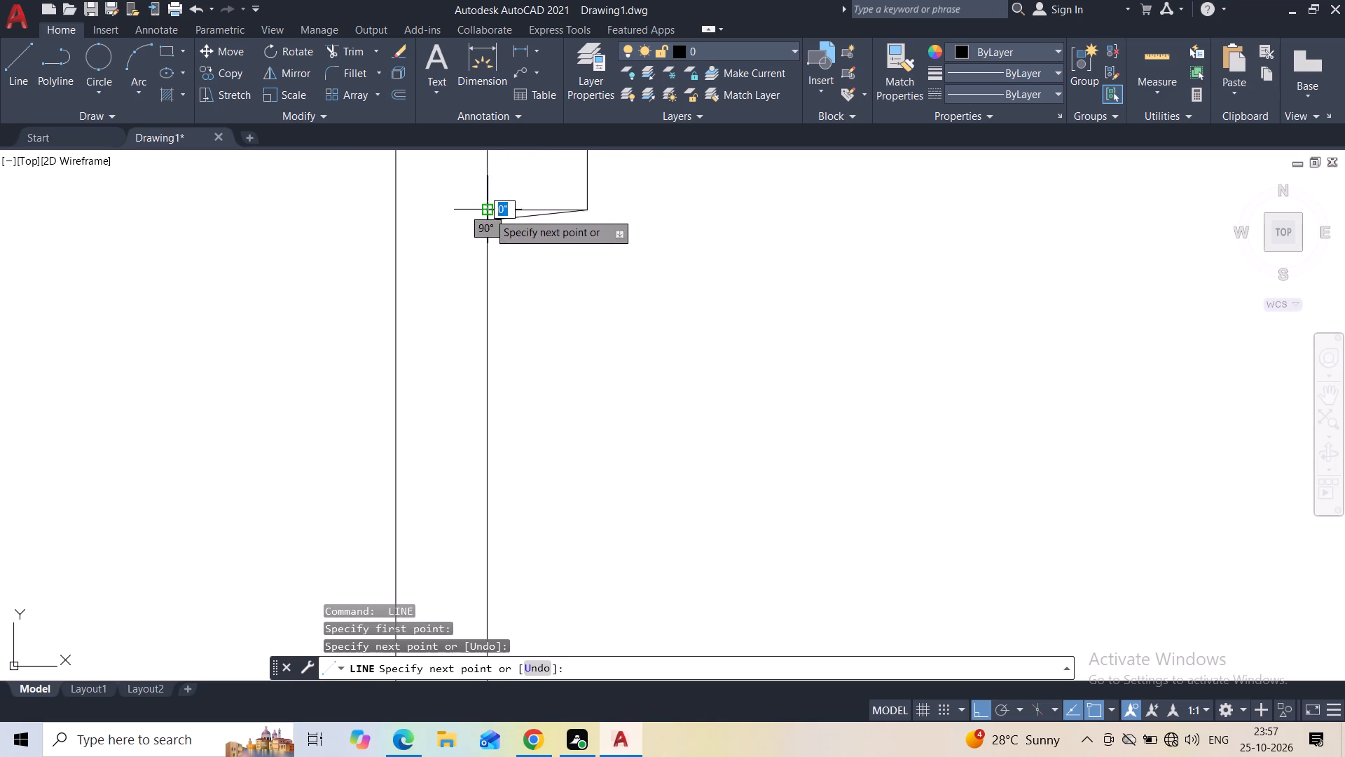
key(Escape)
Draw a horizontal line from the 2" segment's lower end across to the inner edge of the right double-line mullion.
key(space)
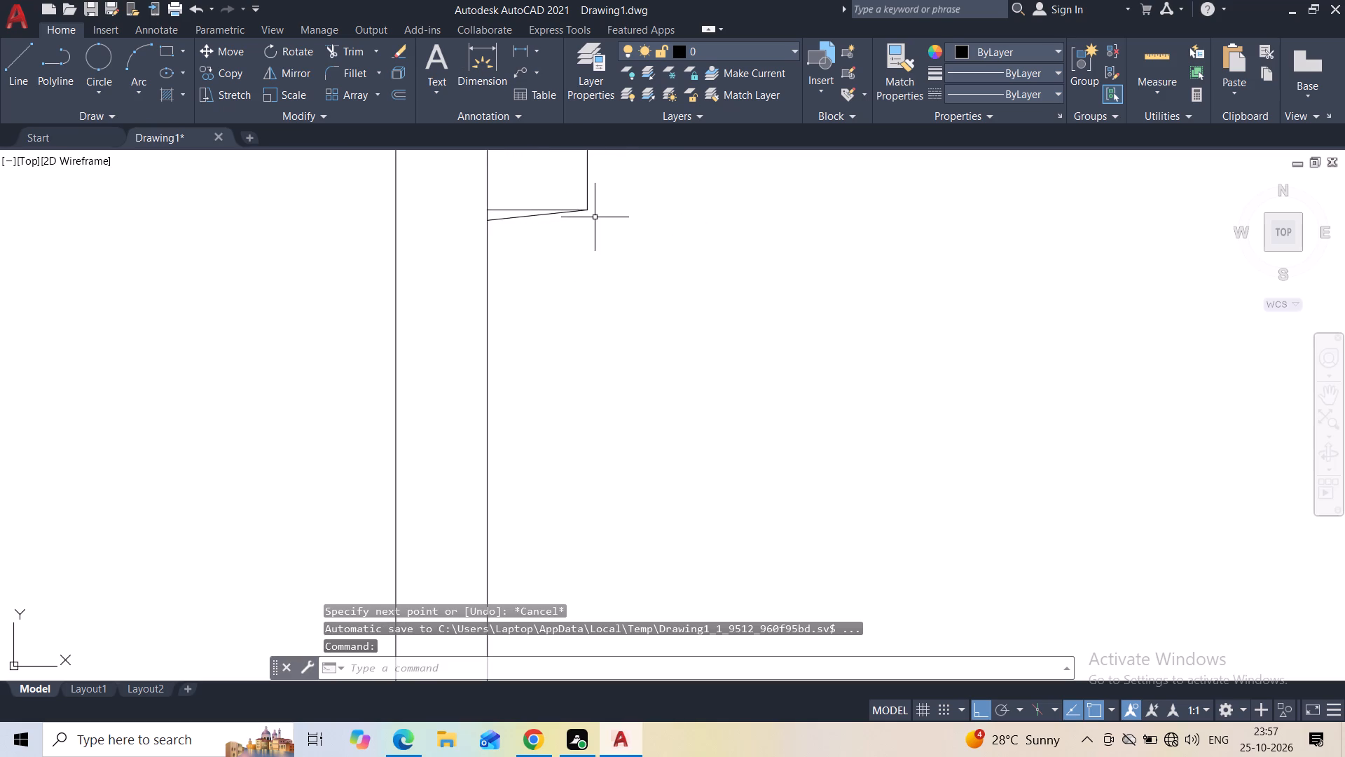
click(584, 210)
middle_drag(718, 247, 399, 383)
scroll(778, 367, down, 2)
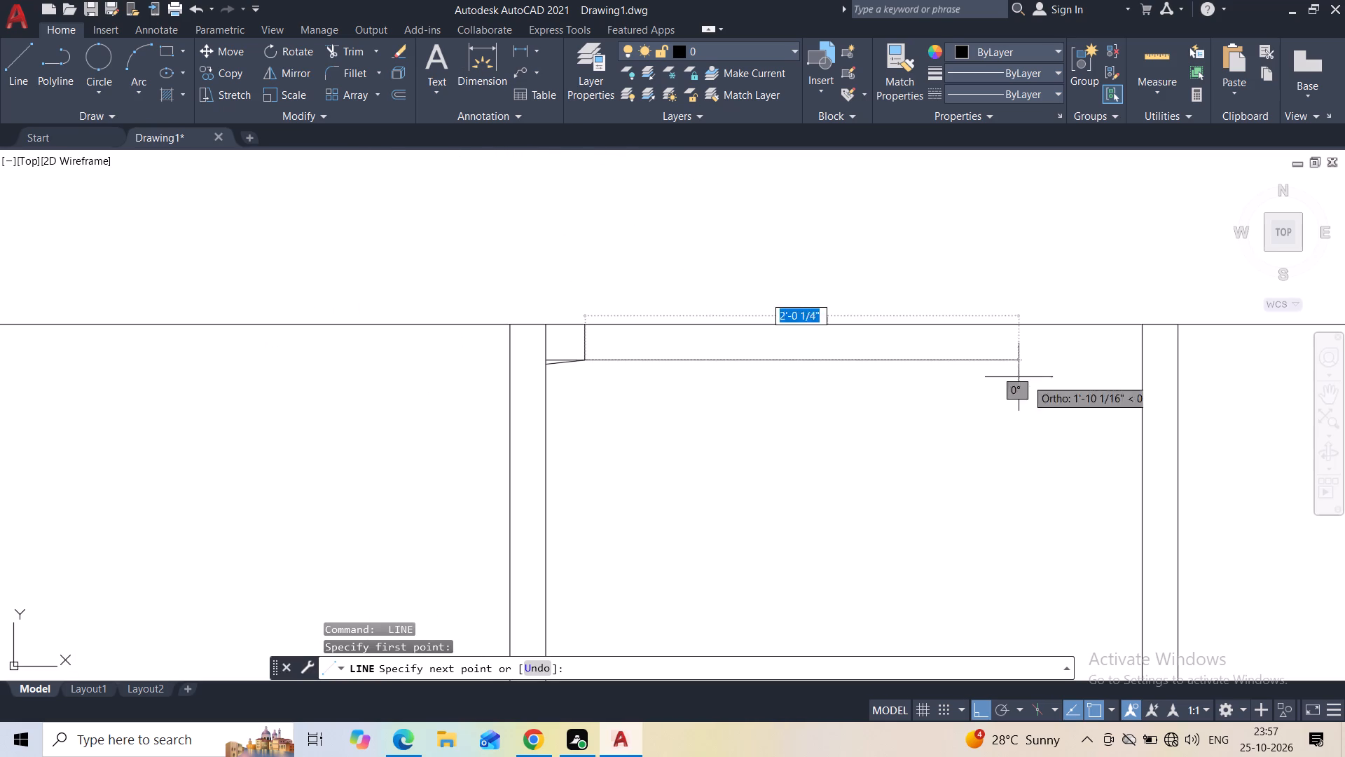
click(1138, 360)
key(space)
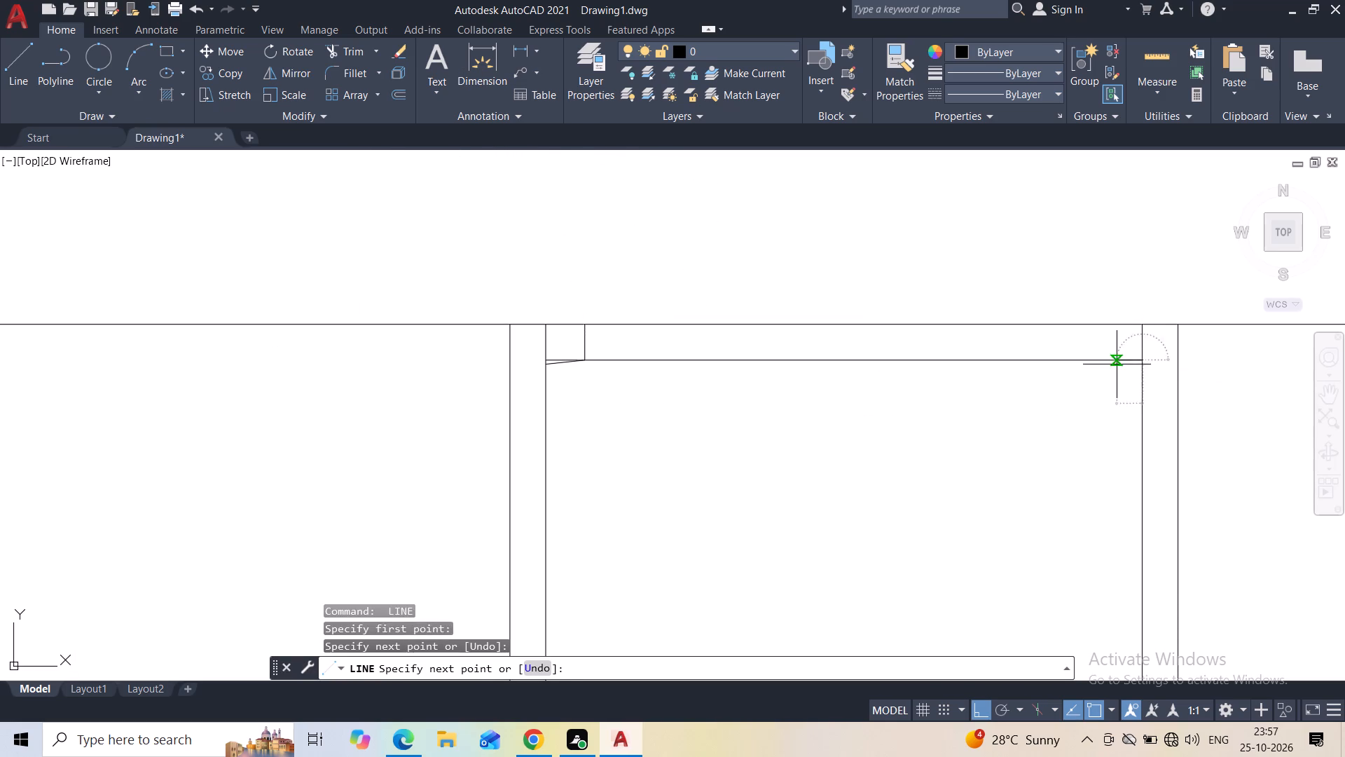
Draw a 2" vertical line up from the rectangle's bottom edge, between the two double-line mullions.
middle_click(919, 428)
middle_drag(721, 519, 619, 209)
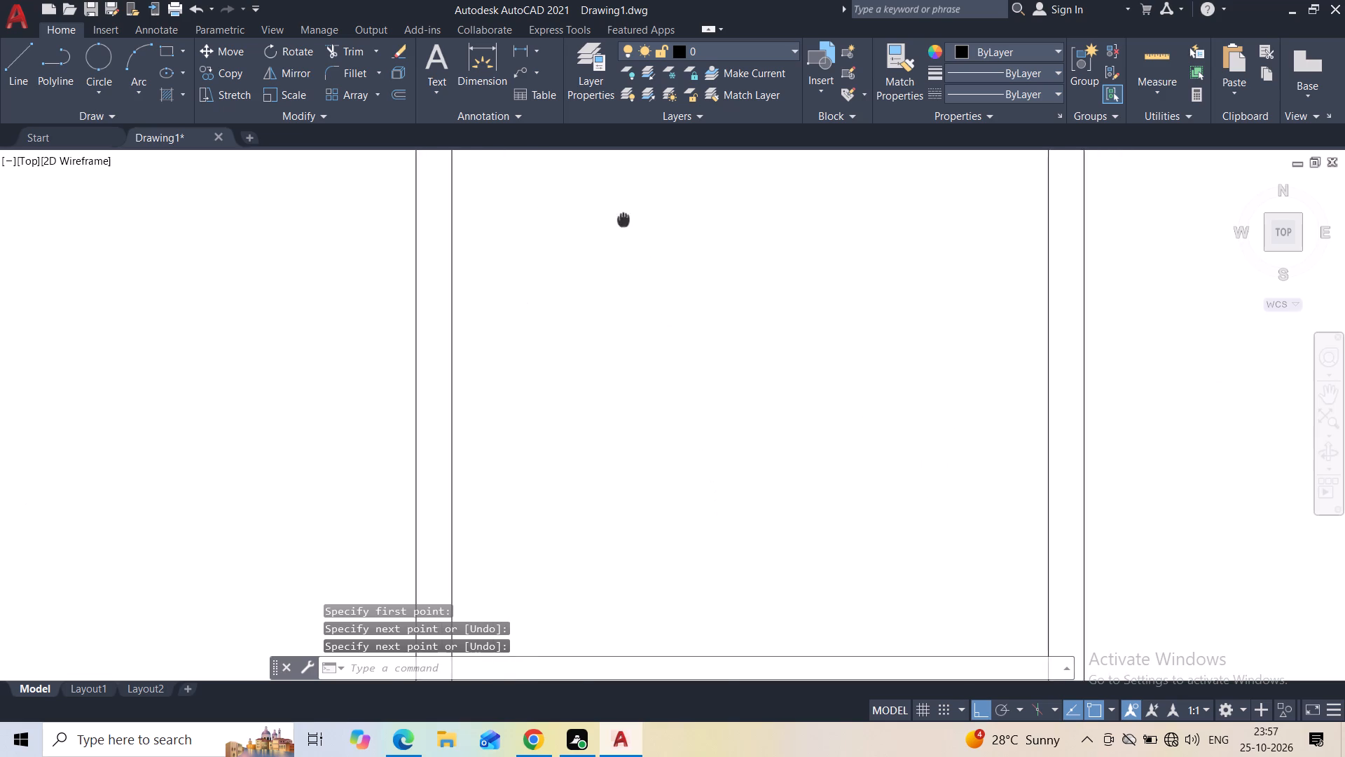
middle_drag(619, 209, 614, 184)
scroll(632, 236, down, 3)
middle_drag(663, 559, 623, 270)
scroll(589, 365, up, 2)
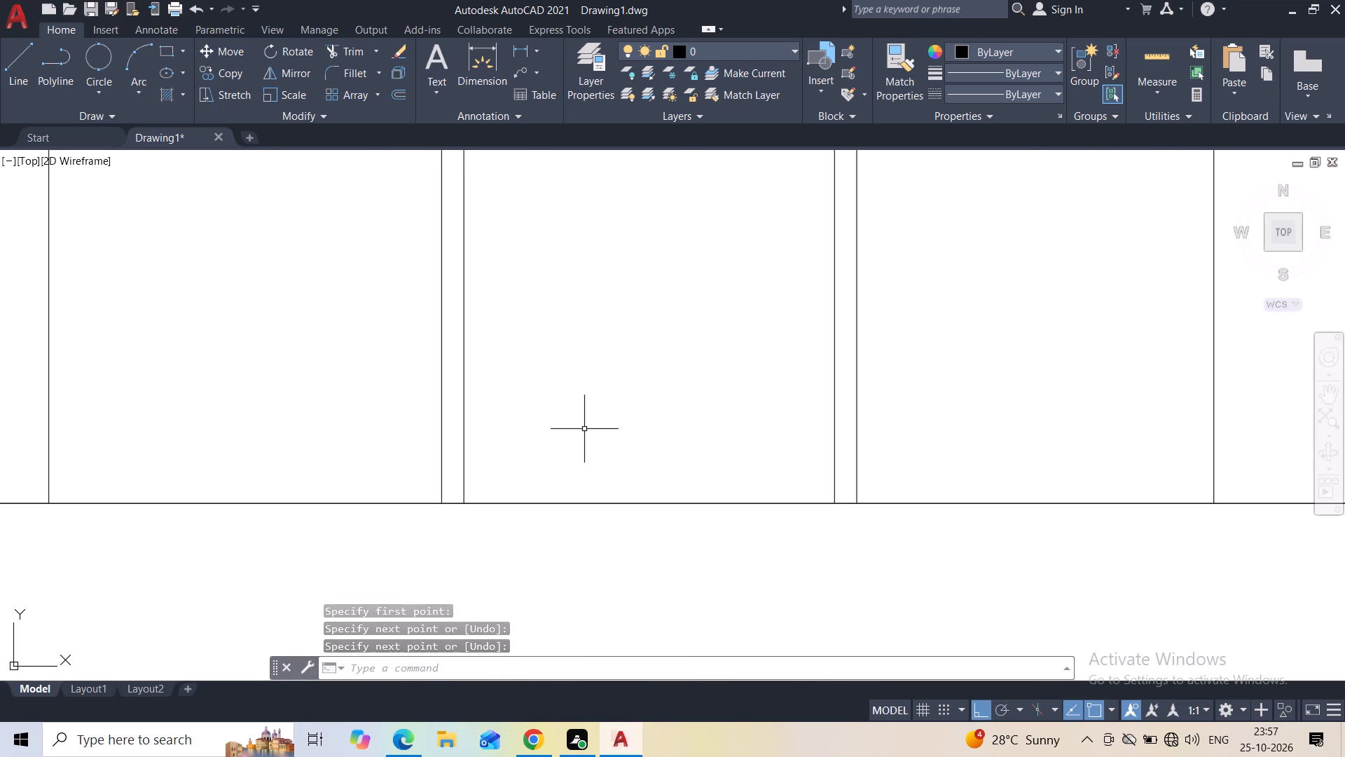
click(25, 62)
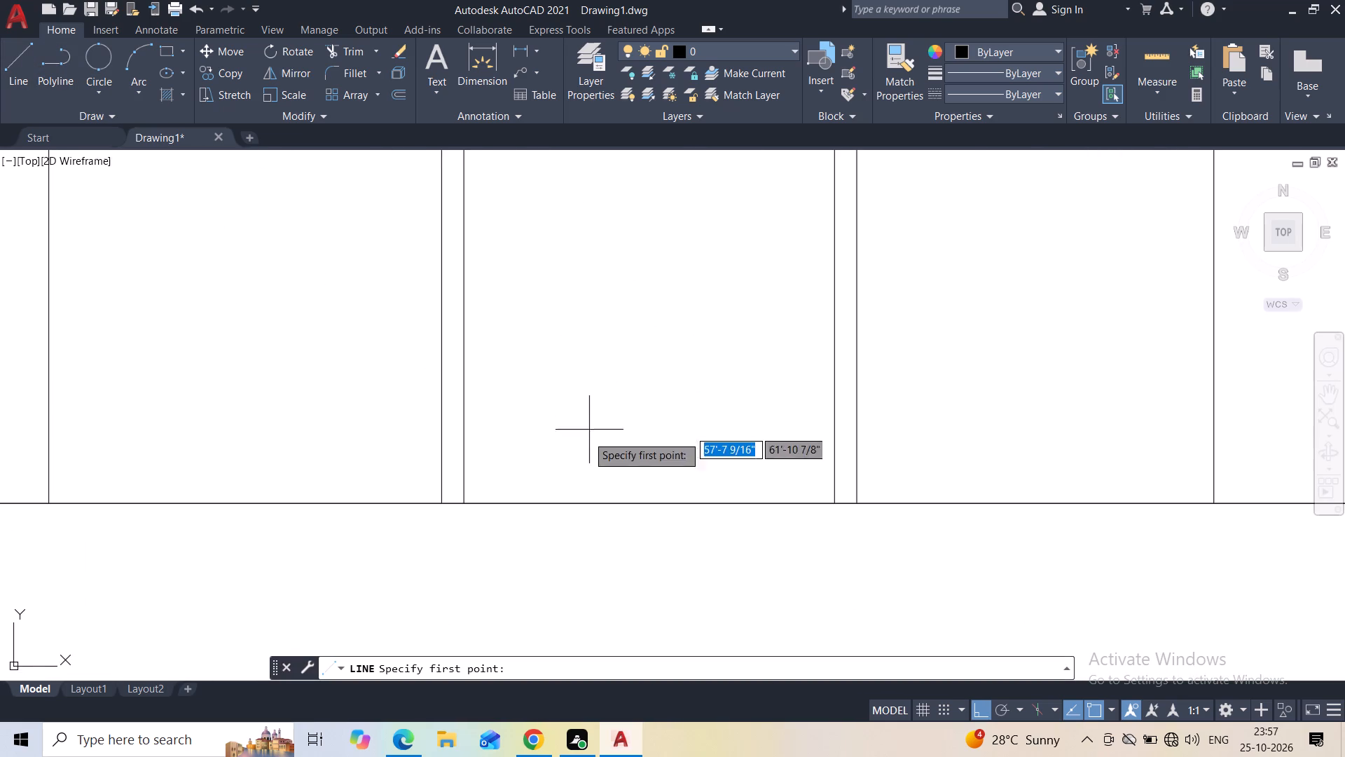
click(574, 504)
text(2")
key(Return)
key(Escape)
Draw a horizontal line from the bottom 2" segment's upper end to the left mullion's inner edge.
key(space)
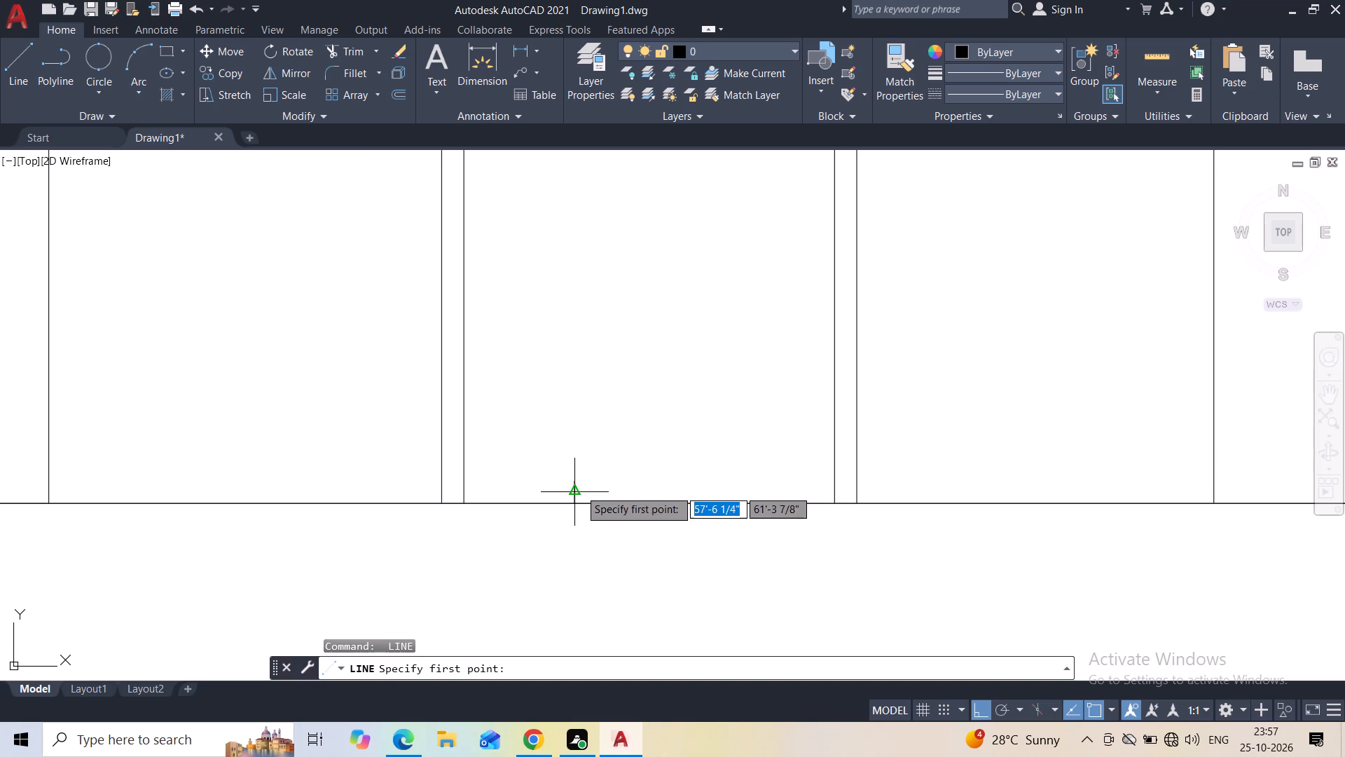
scroll(579, 475, up, 3)
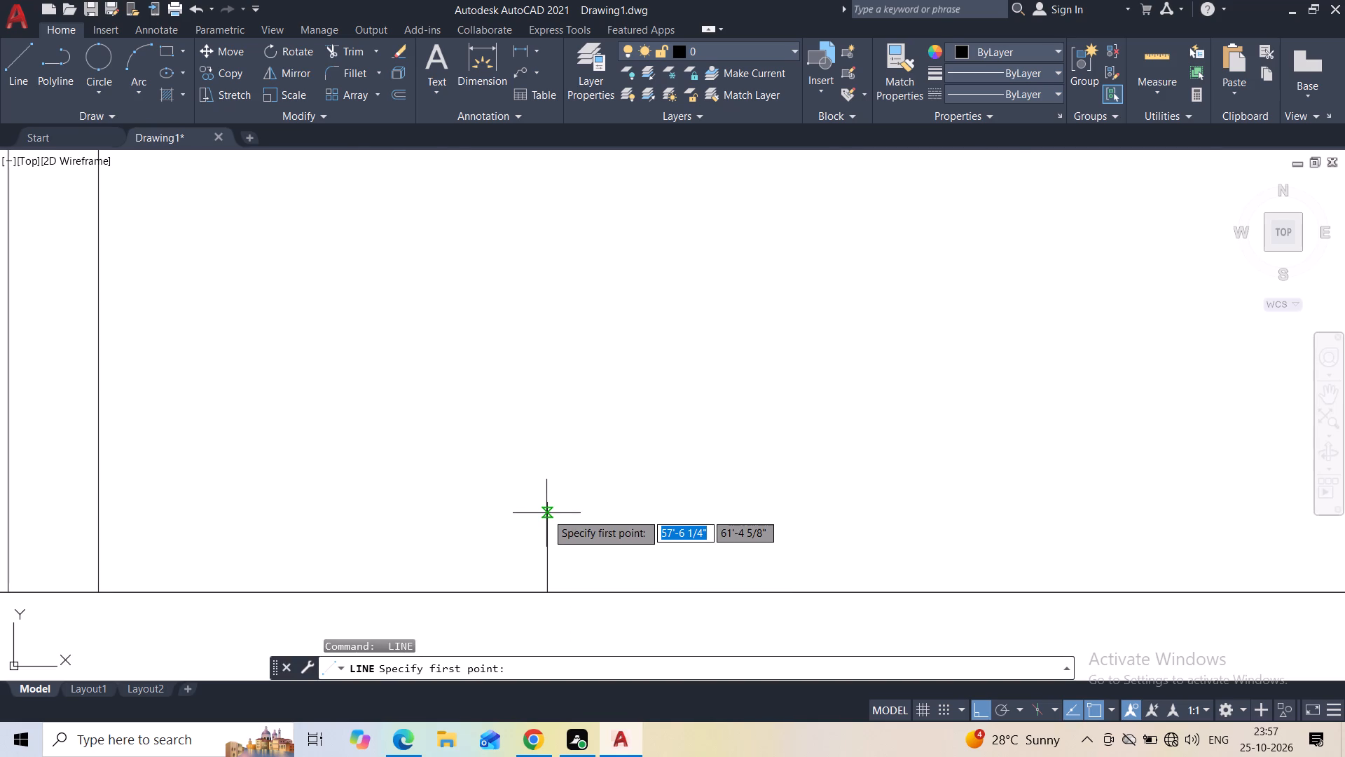
drag(546, 499, 542, 489)
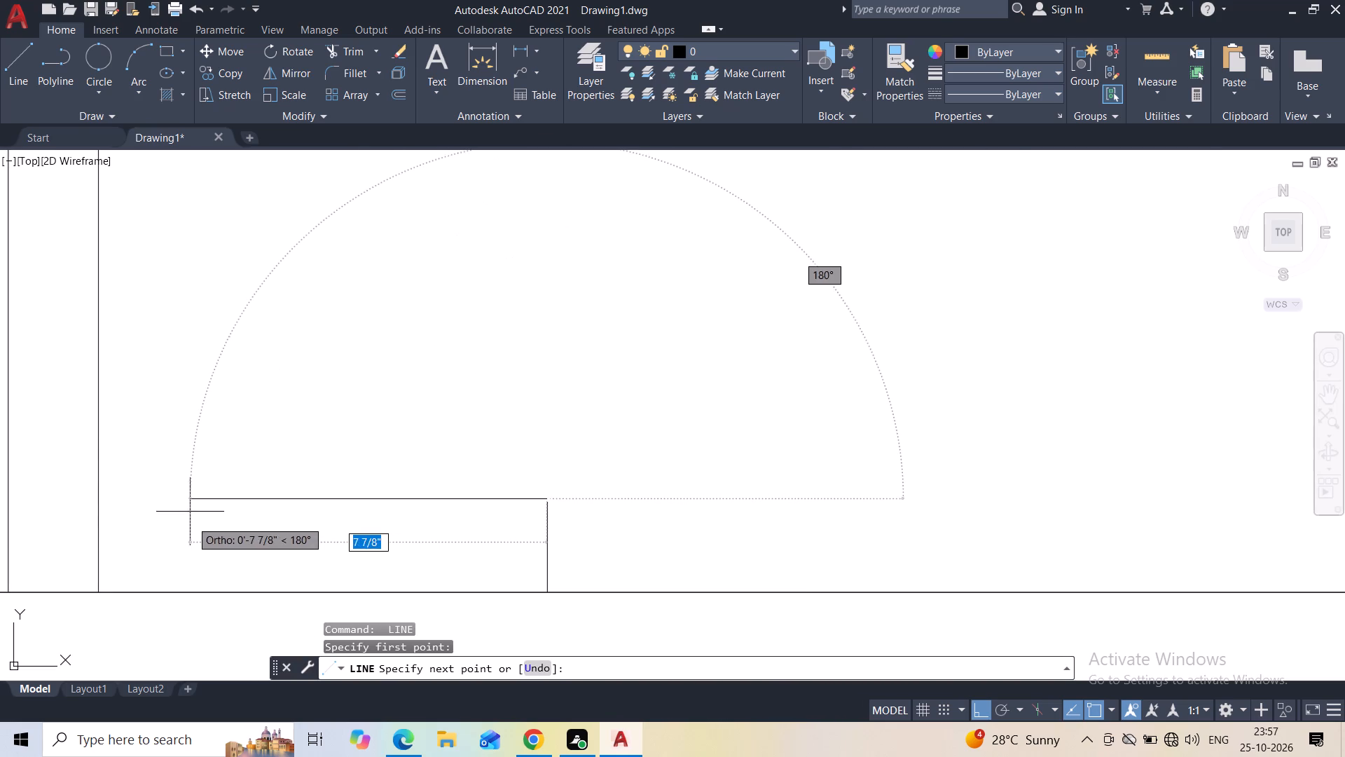
click(95, 503)
key(Escape)
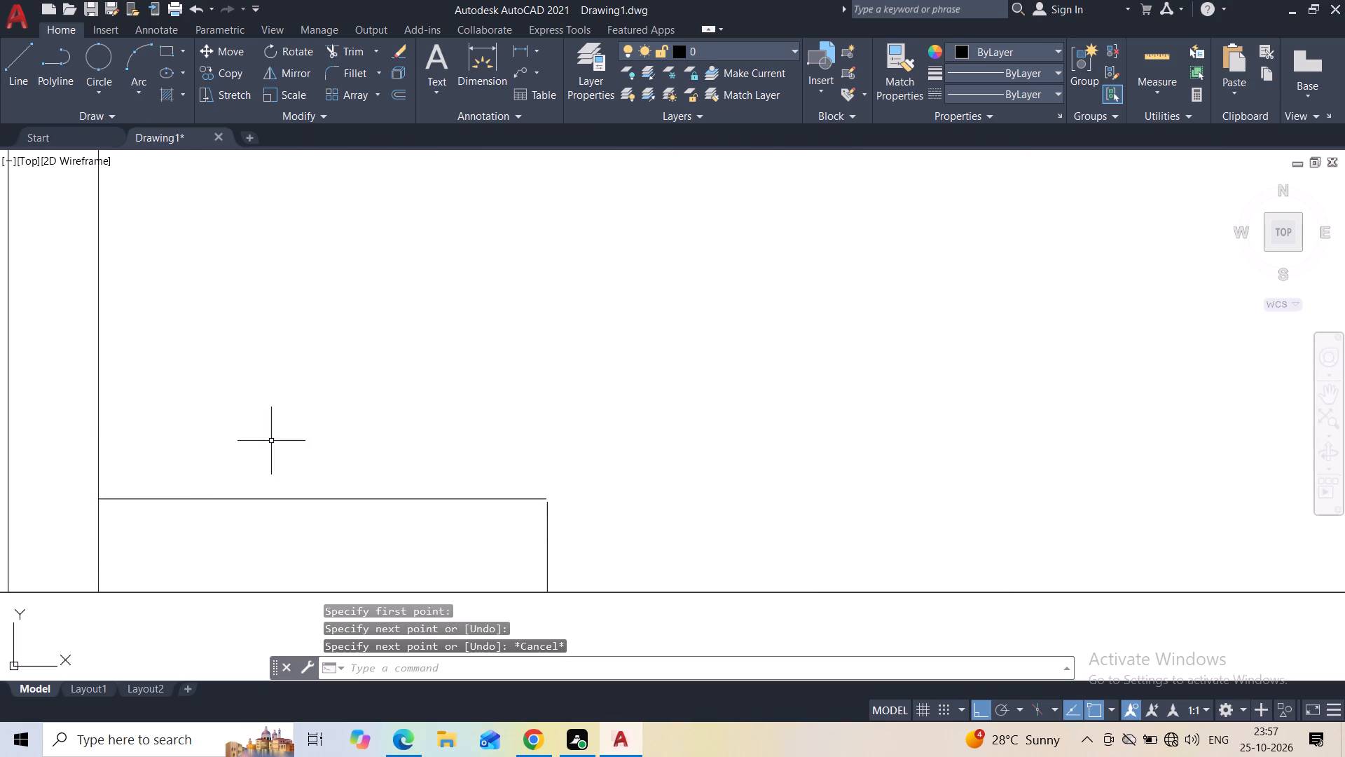
Draw a horizontal line from the bottom 2" segment's upper end to the right mullion's inner edge.
key(space)
middle_drag(568, 472, 326, 417)
scroll(305, 451, up, 2)
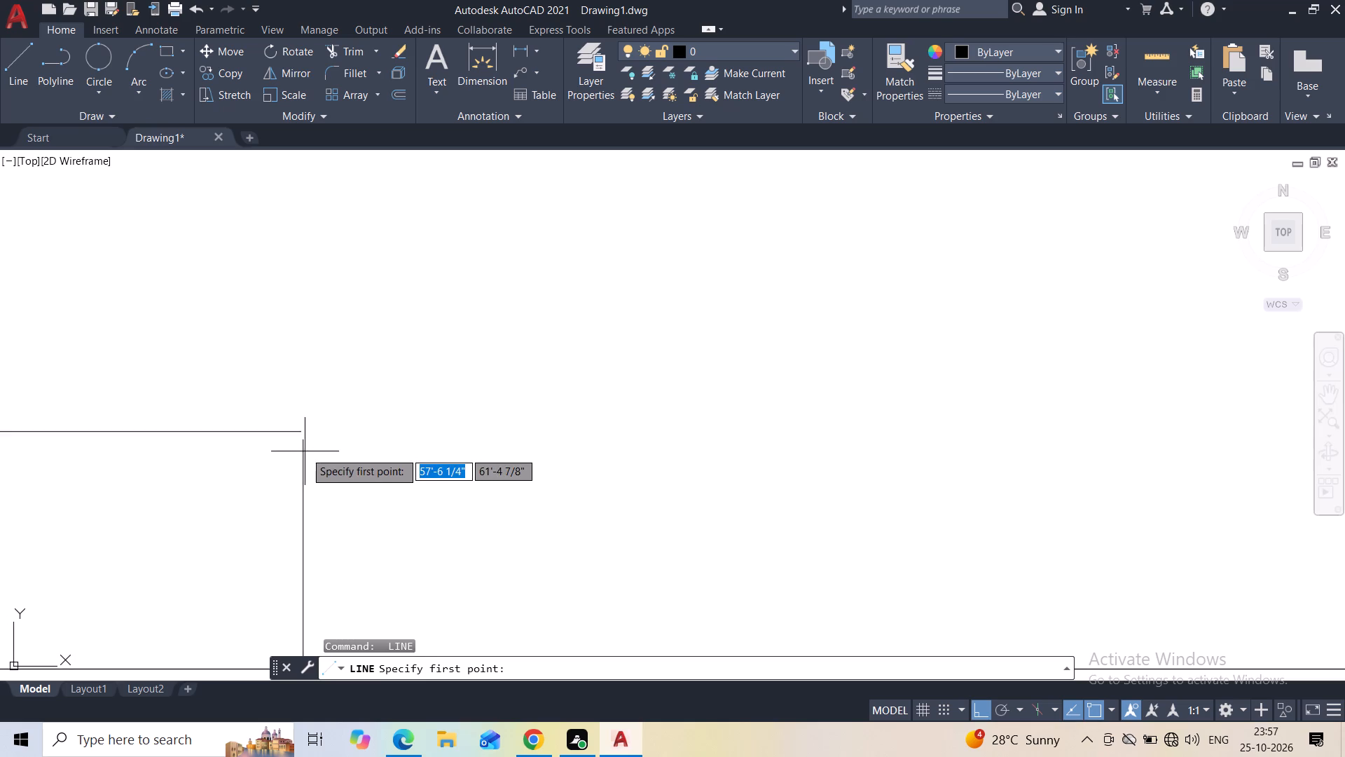
scroll(305, 451, up, 1)
key(space)
click(298, 421)
middle_drag(595, 420, 455, 412)
scroll(455, 412, down, 4)
scroll(849, 414, down, 2)
middle_drag(849, 414, 696, 430)
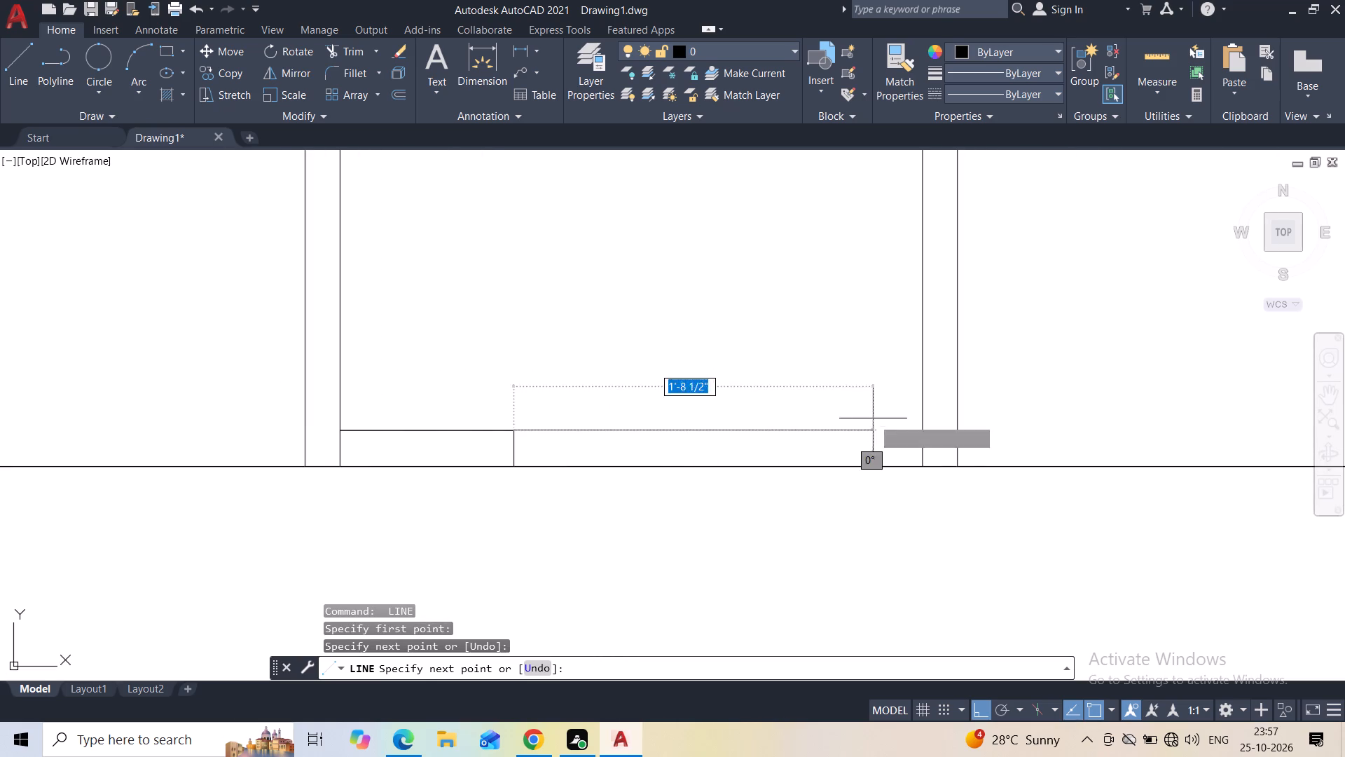
scroll(873, 418, up, 2)
click(993, 455)
key(Escape)
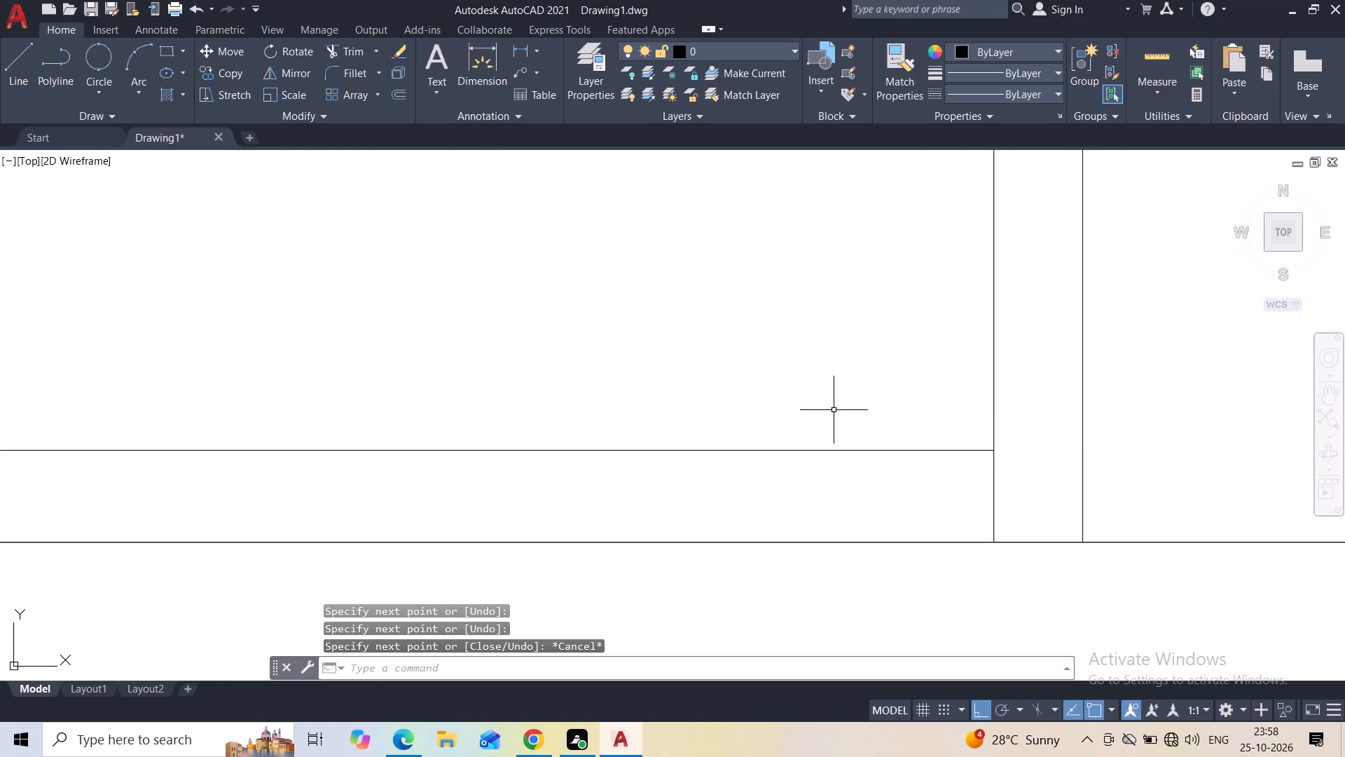
Trim the 2" helper segment and both inner mullion edges below the new horizontal line at the middle bay's bottom.
click(326, 52)
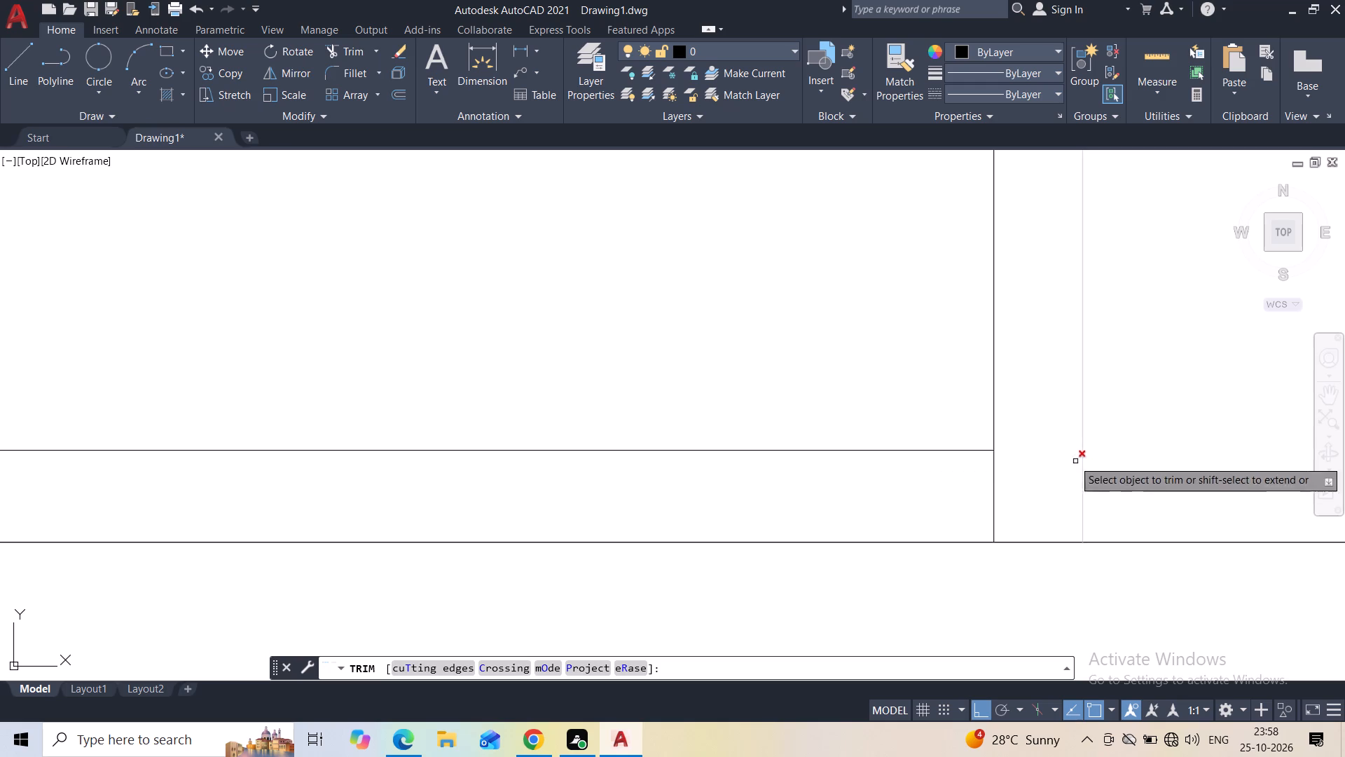
drag(1021, 471, 893, 479)
middle_drag(873, 491, 1173, 425)
scroll(456, 501, down, 2)
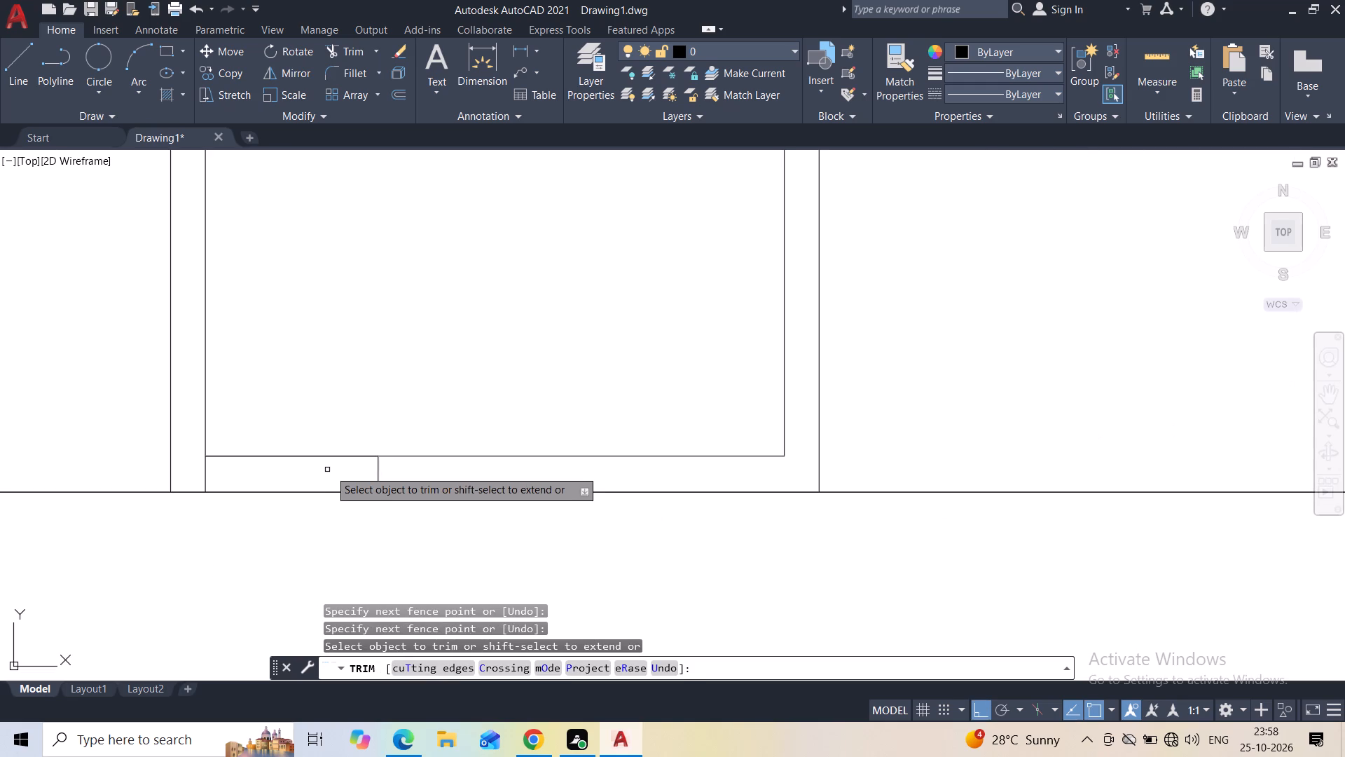
drag(392, 470, 346, 465)
scroll(329, 470, up, 2)
middle_drag(297, 470, 655, 452)
drag(392, 447, 344, 453)
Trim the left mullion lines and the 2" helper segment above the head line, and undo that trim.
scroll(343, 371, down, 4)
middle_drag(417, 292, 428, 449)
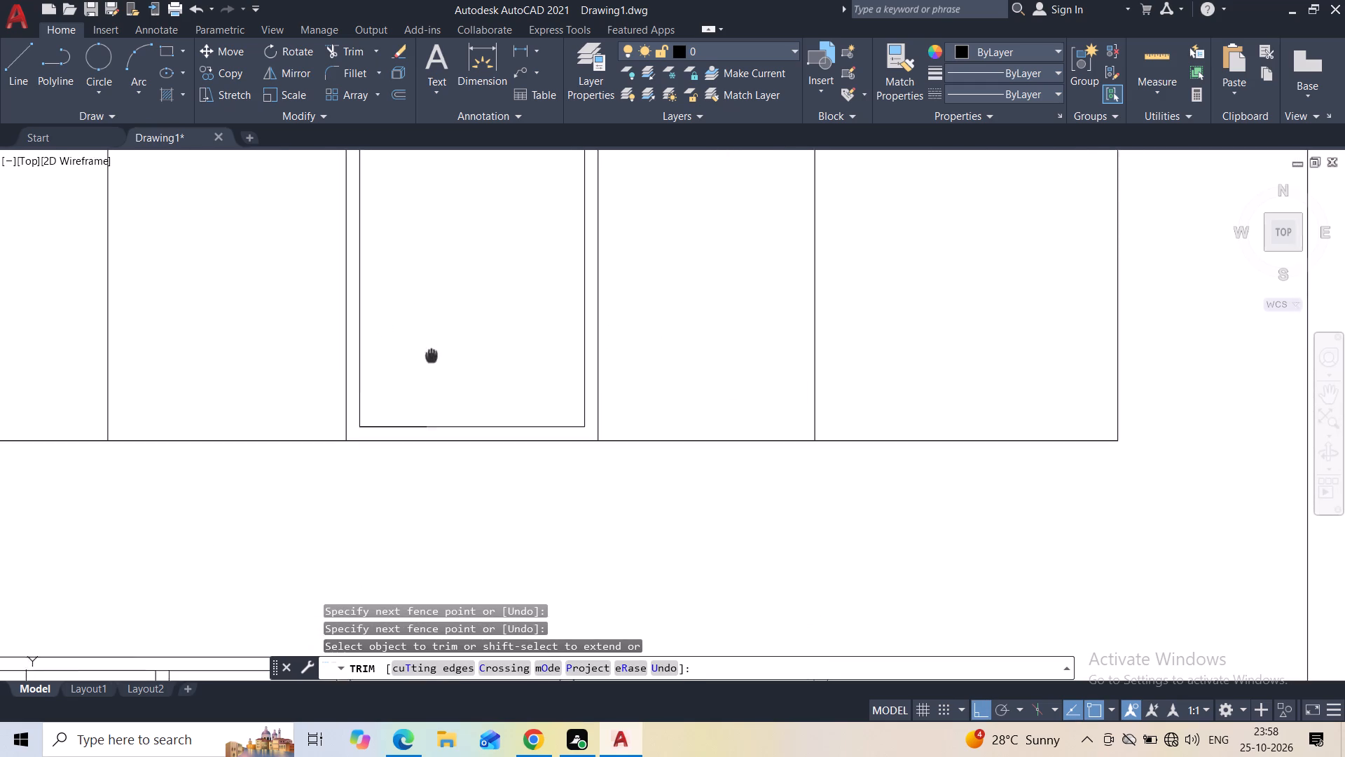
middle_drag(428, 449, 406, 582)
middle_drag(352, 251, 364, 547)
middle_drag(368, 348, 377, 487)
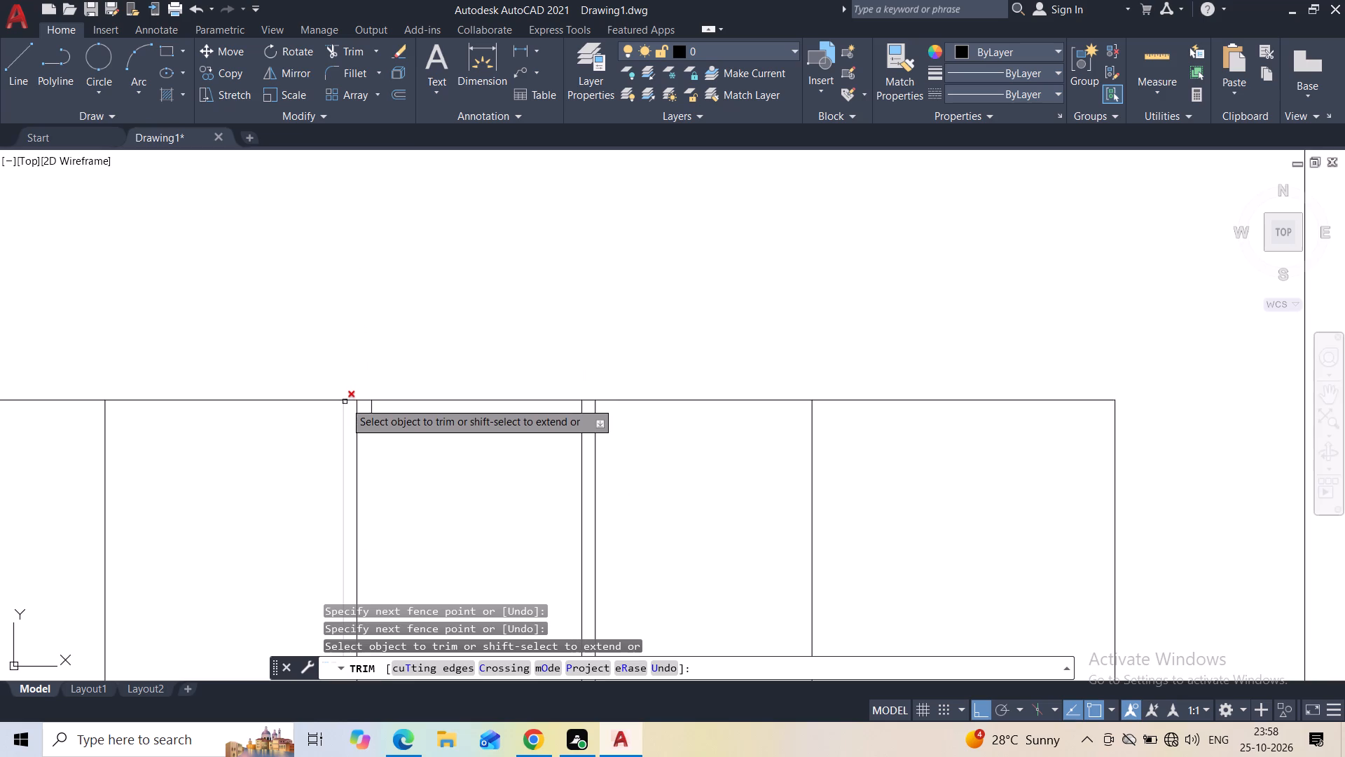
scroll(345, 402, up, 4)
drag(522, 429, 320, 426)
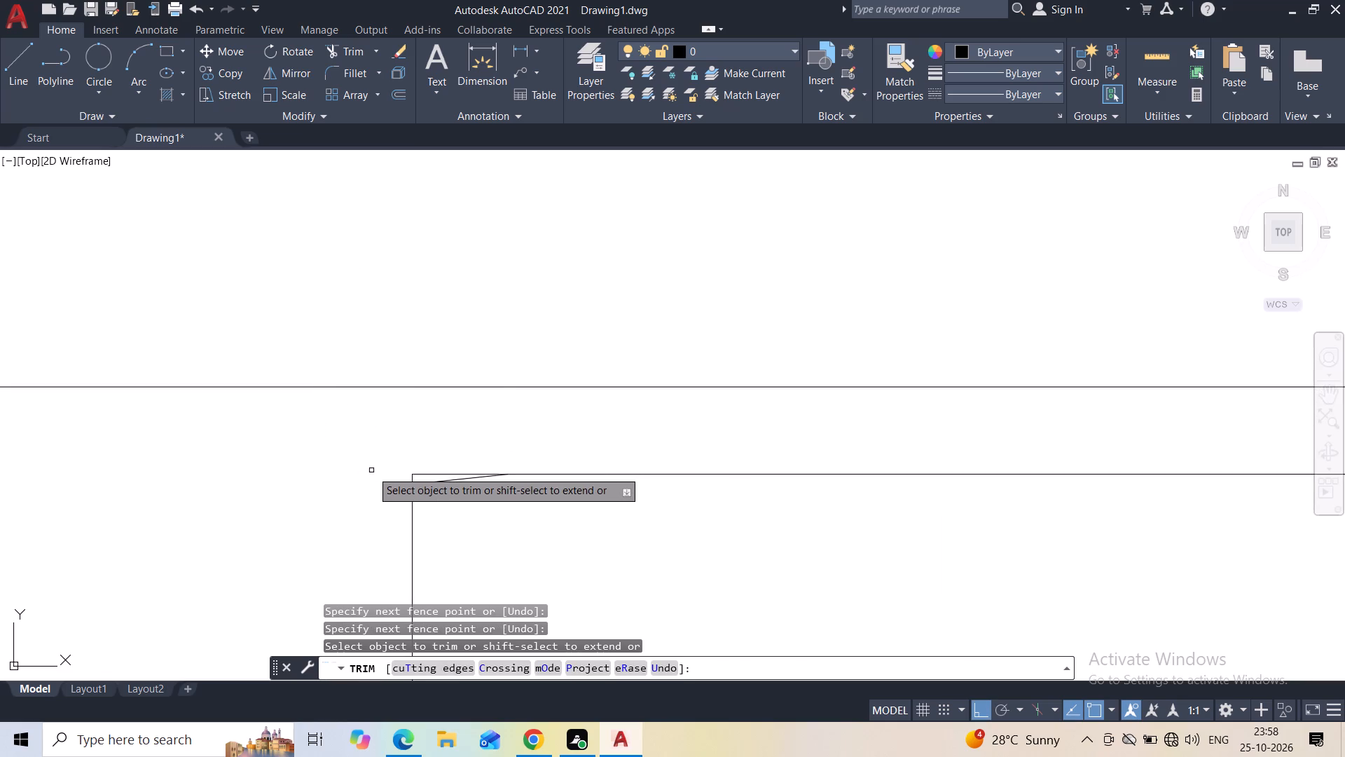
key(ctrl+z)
Trim away the slanted line, and the 2" helper segment and both inner mullion edges above the middle bay's head line.
scroll(372, 408, down, 4)
middle_drag(387, 340, 368, 671)
scroll(399, 344, up, 1)
middle_drag(399, 343, 389, 674)
scroll(363, 337, down, 1)
middle_drag(331, 264, 364, 420)
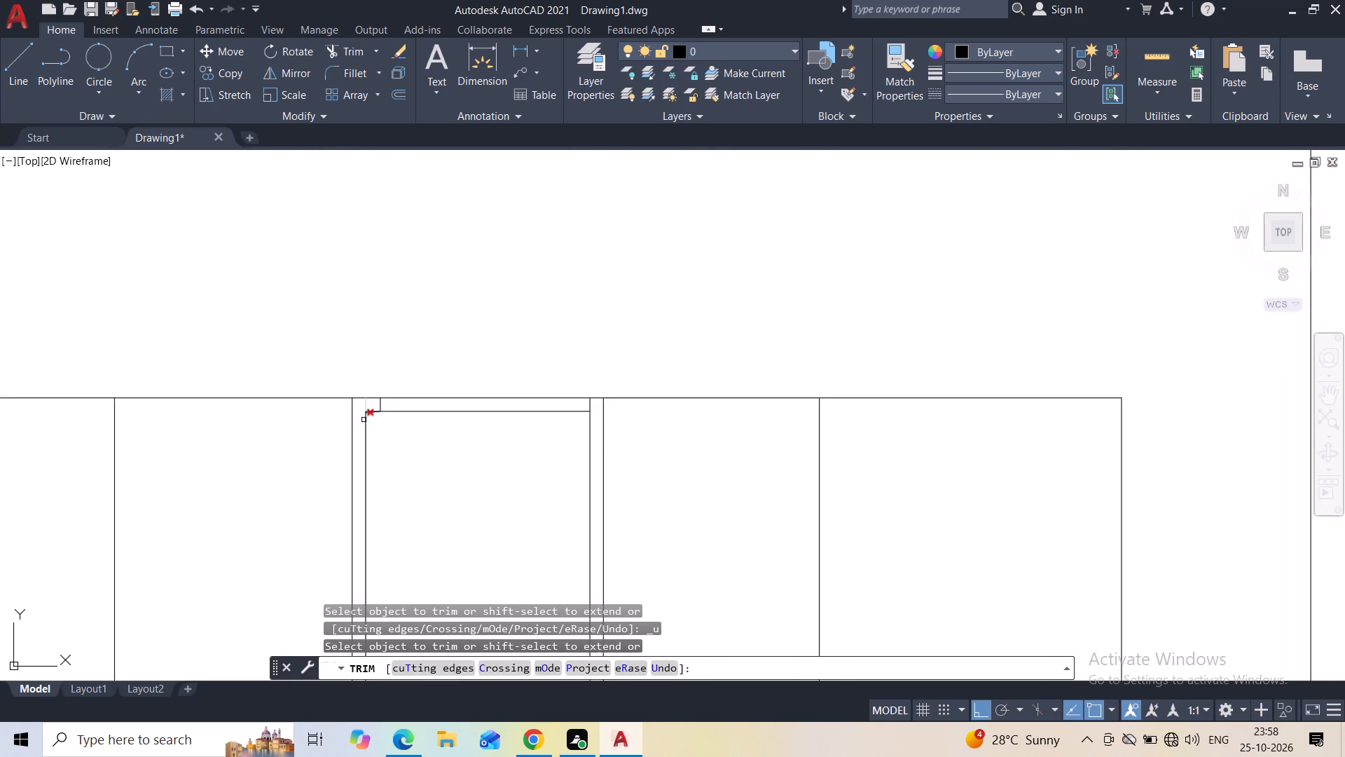
scroll(362, 418, up, 5)
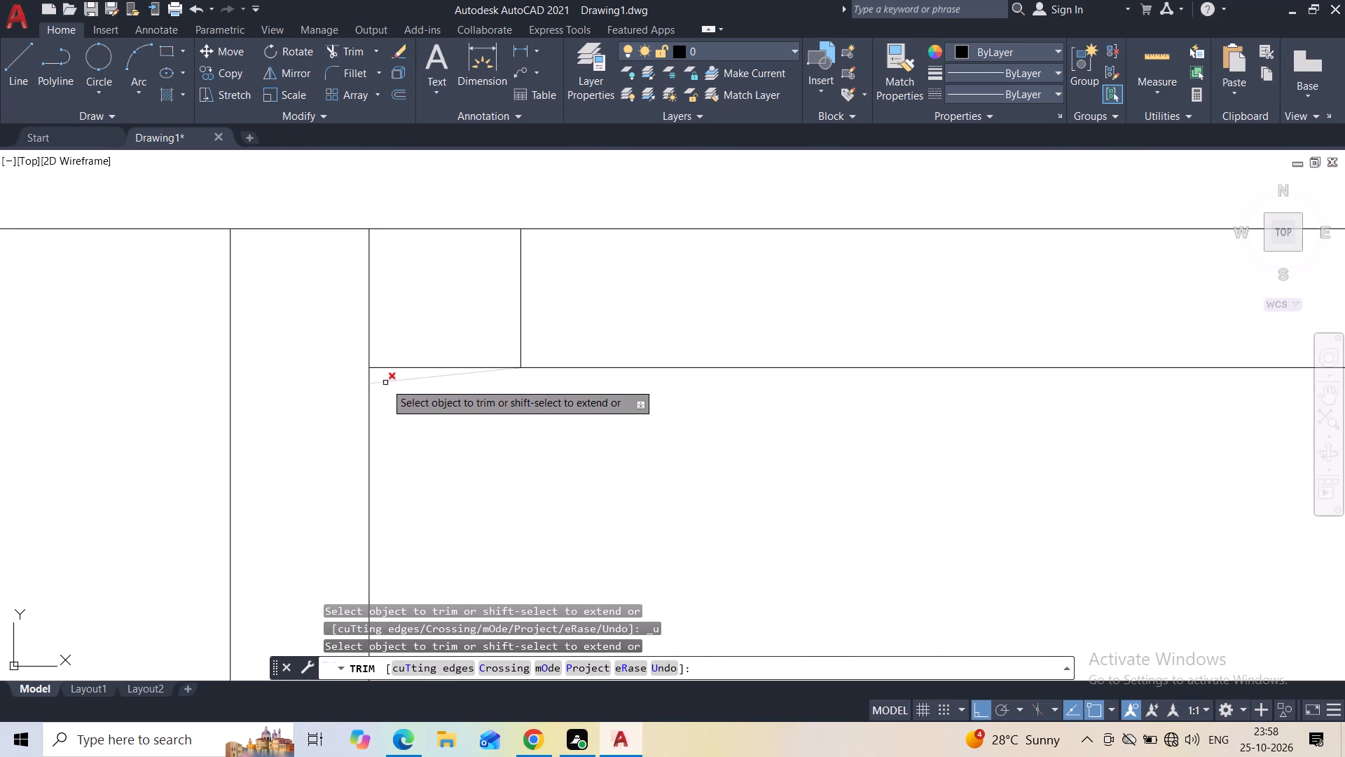
click(385, 383)
drag(332, 312, 599, 326)
scroll(612, 365, down, 2)
middle_drag(654, 449, 335, 423)
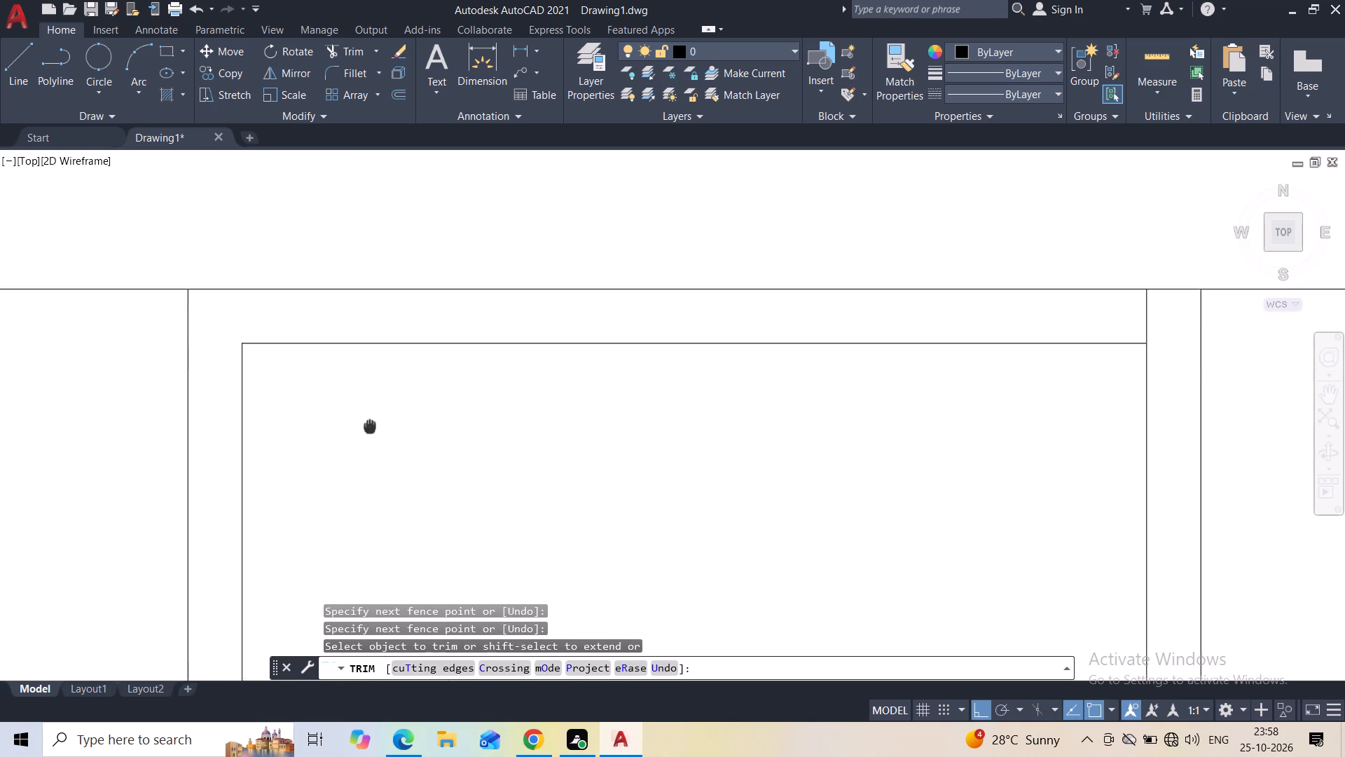
middle_drag(335, 423, 317, 428)
scroll(897, 367, down, 1)
scroll(1006, 338, up, 3)
drag(1042, 337, 917, 341)
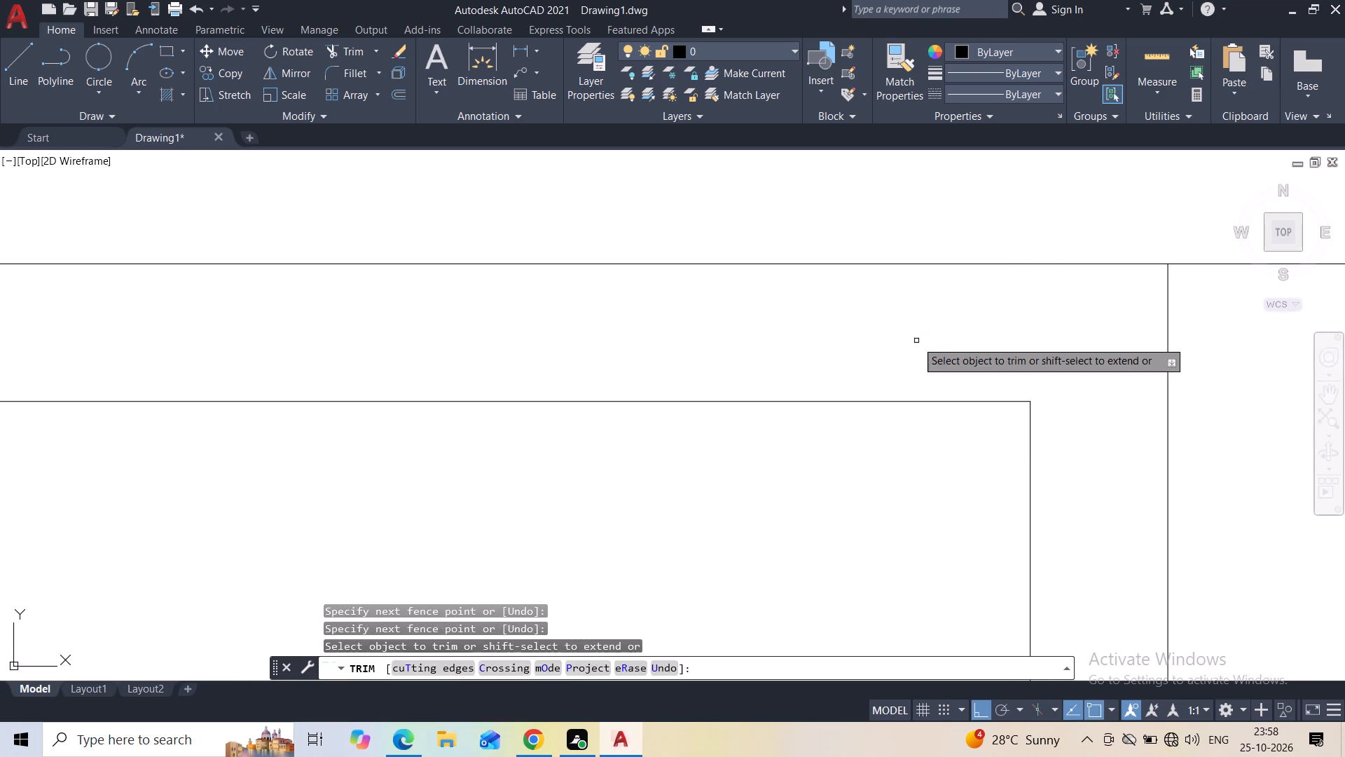
key(Escape)
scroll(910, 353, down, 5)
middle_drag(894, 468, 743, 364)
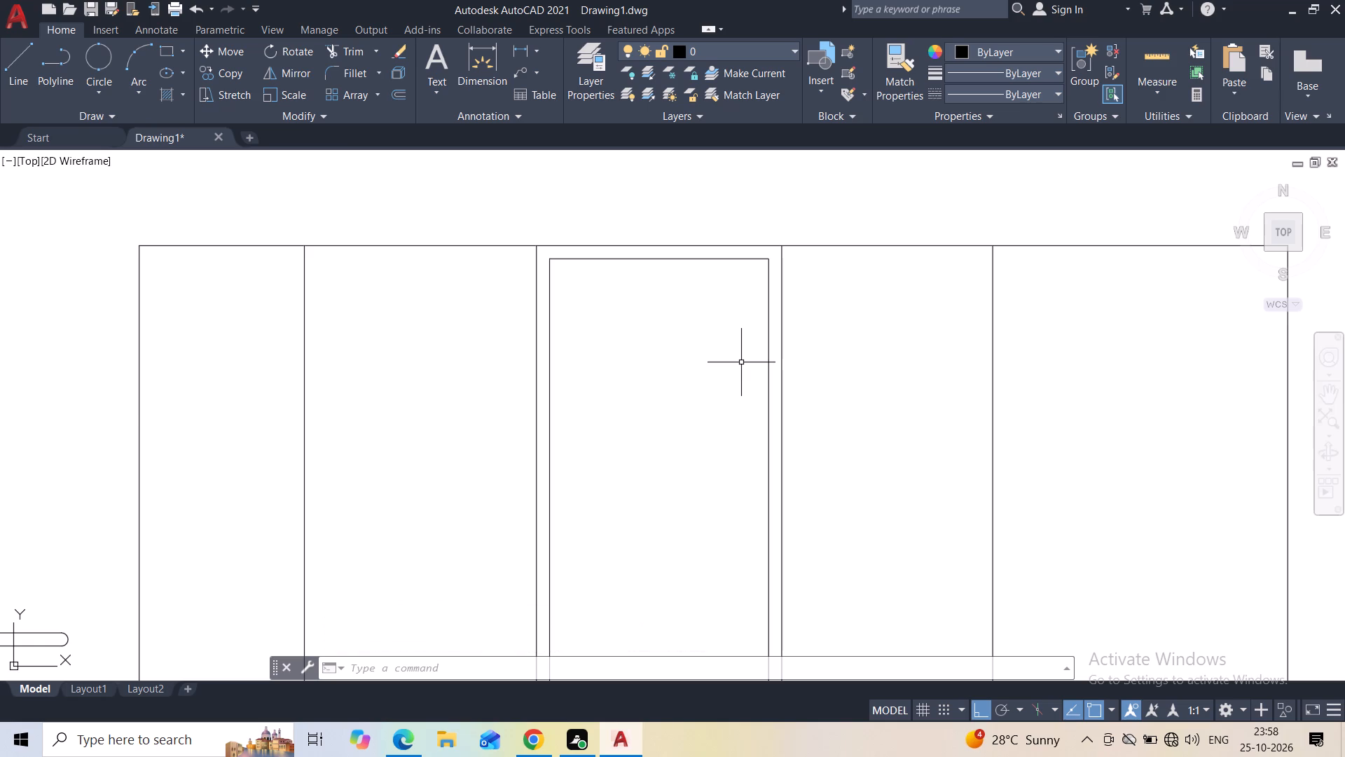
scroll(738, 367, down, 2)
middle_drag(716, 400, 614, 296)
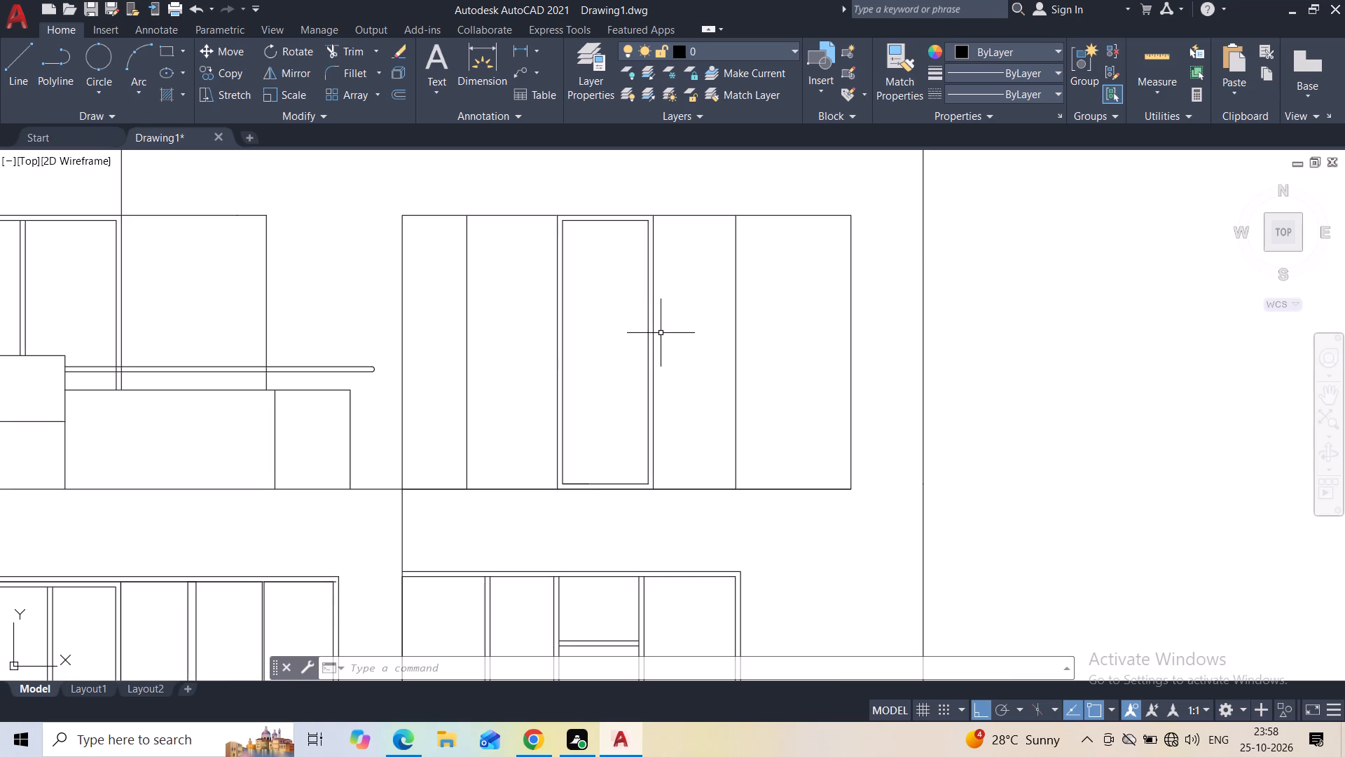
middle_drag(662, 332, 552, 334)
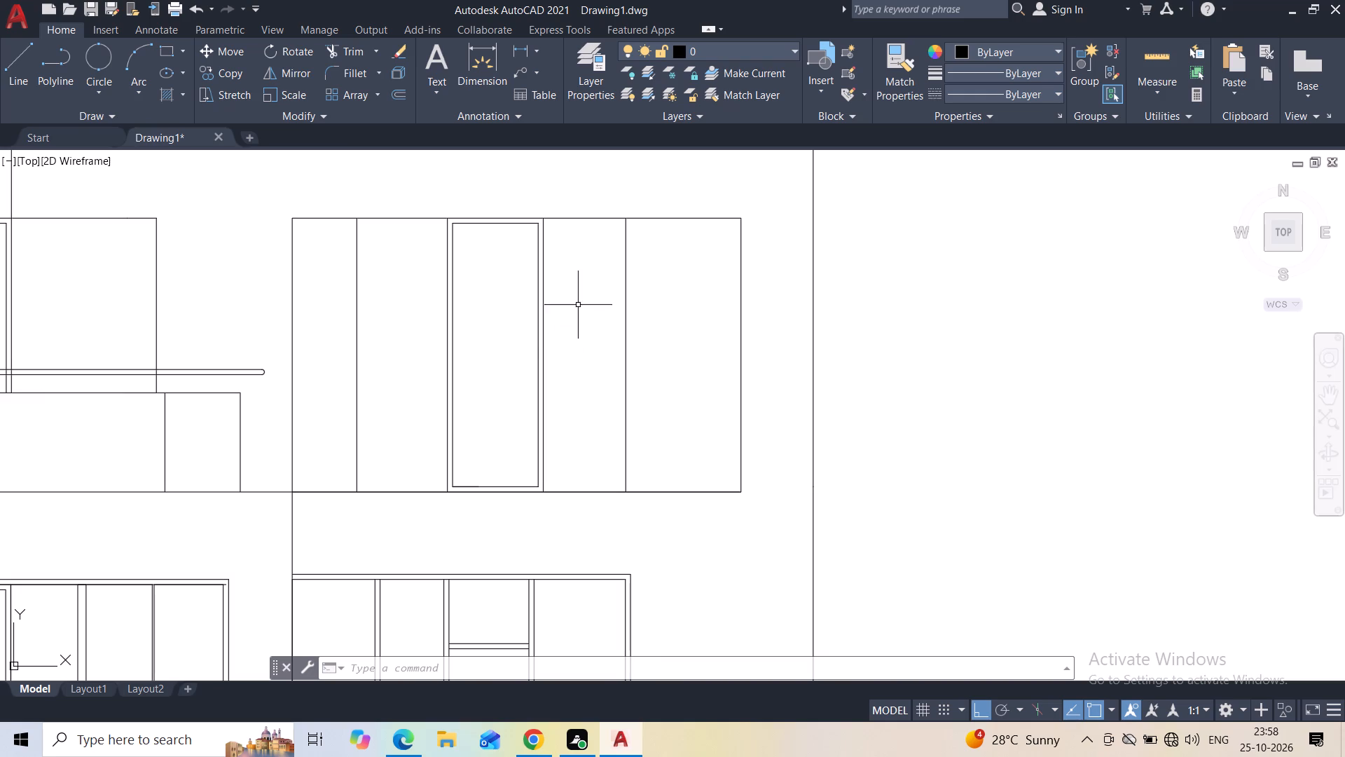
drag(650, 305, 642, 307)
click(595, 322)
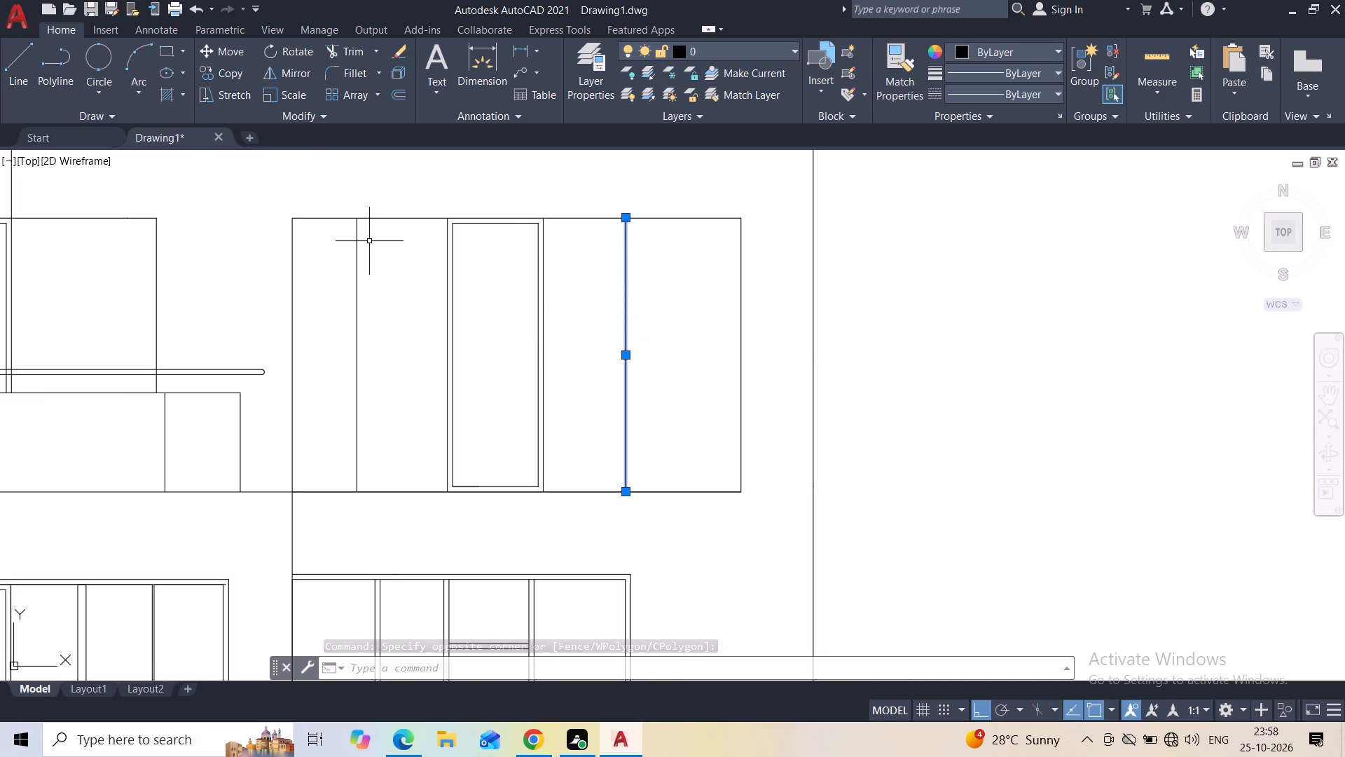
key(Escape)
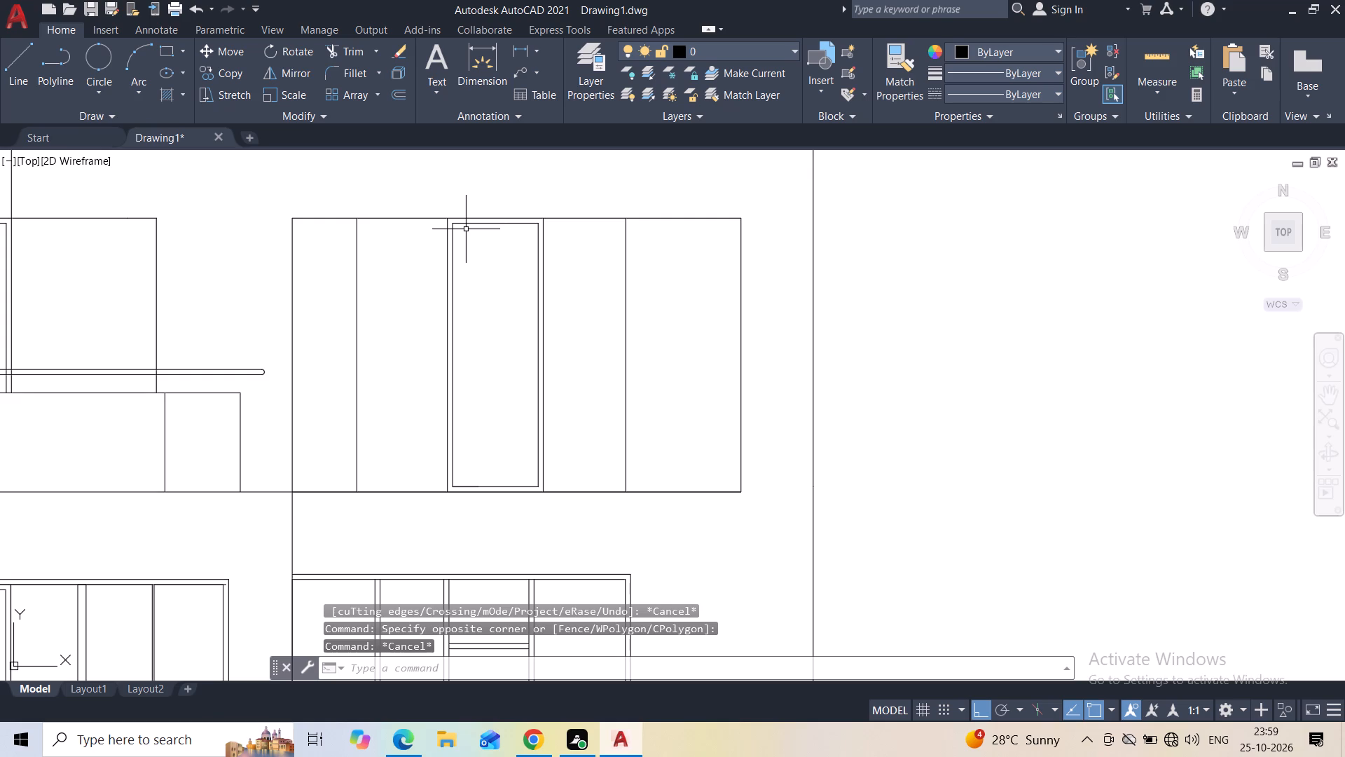
Copy the middle bay's inner frame lines into the rightmost bay, about 6'-2 3/4" to the right, with the base on the bottom edge.
click(468, 225)
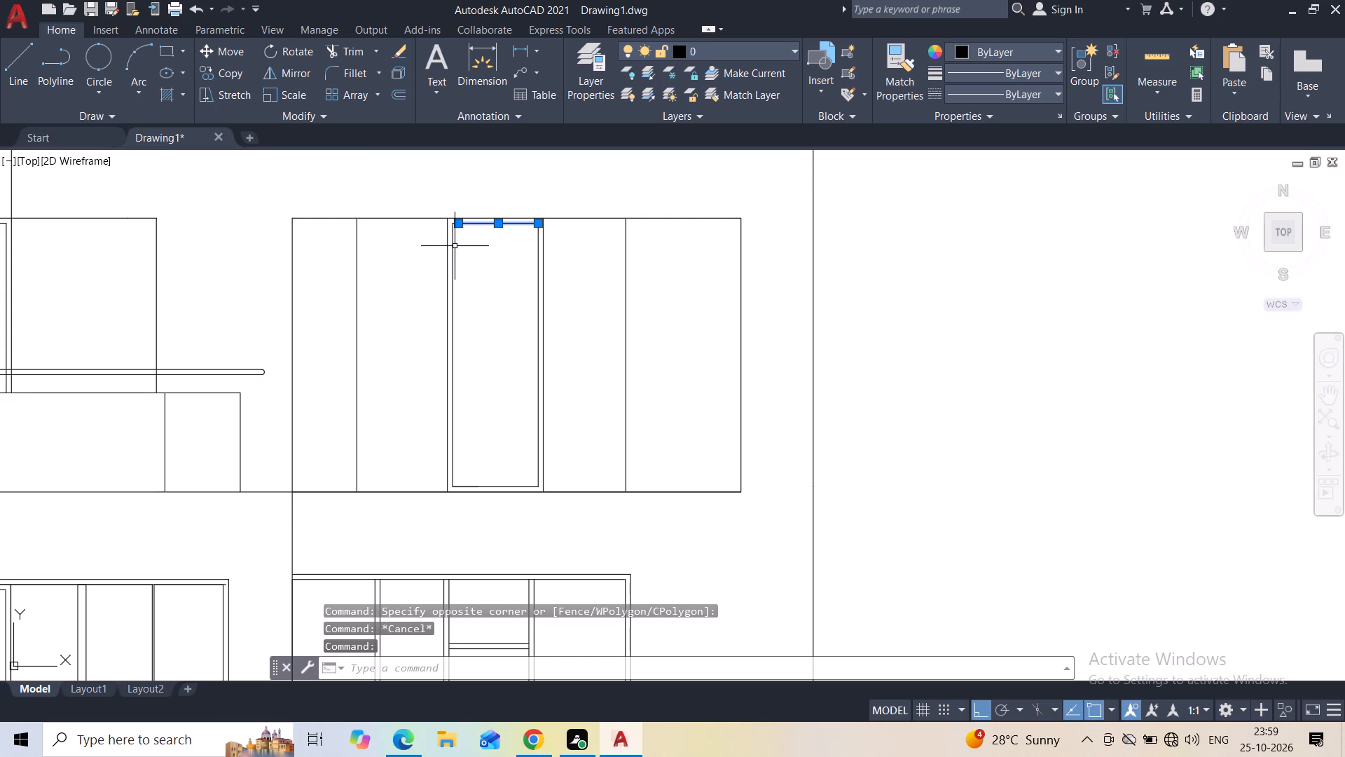
click(454, 247)
click(537, 286)
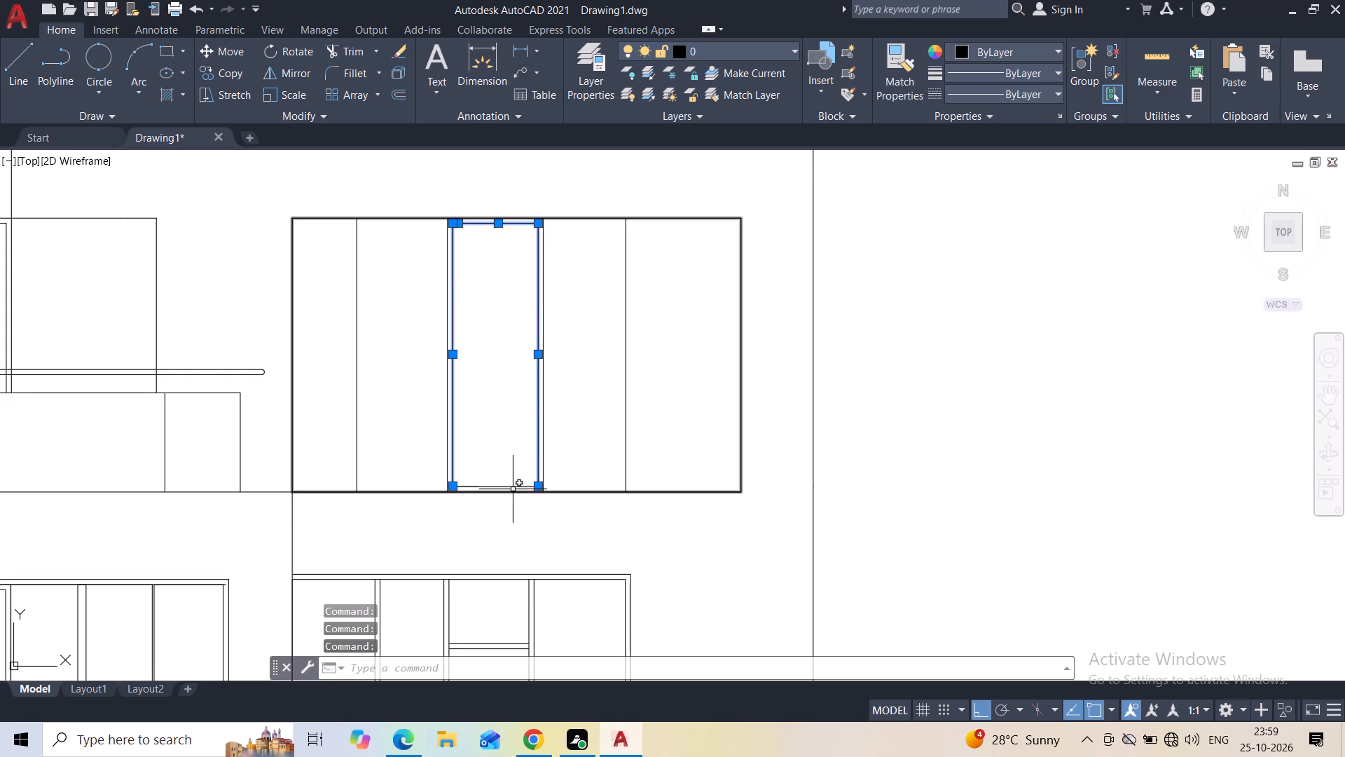
click(513, 485)
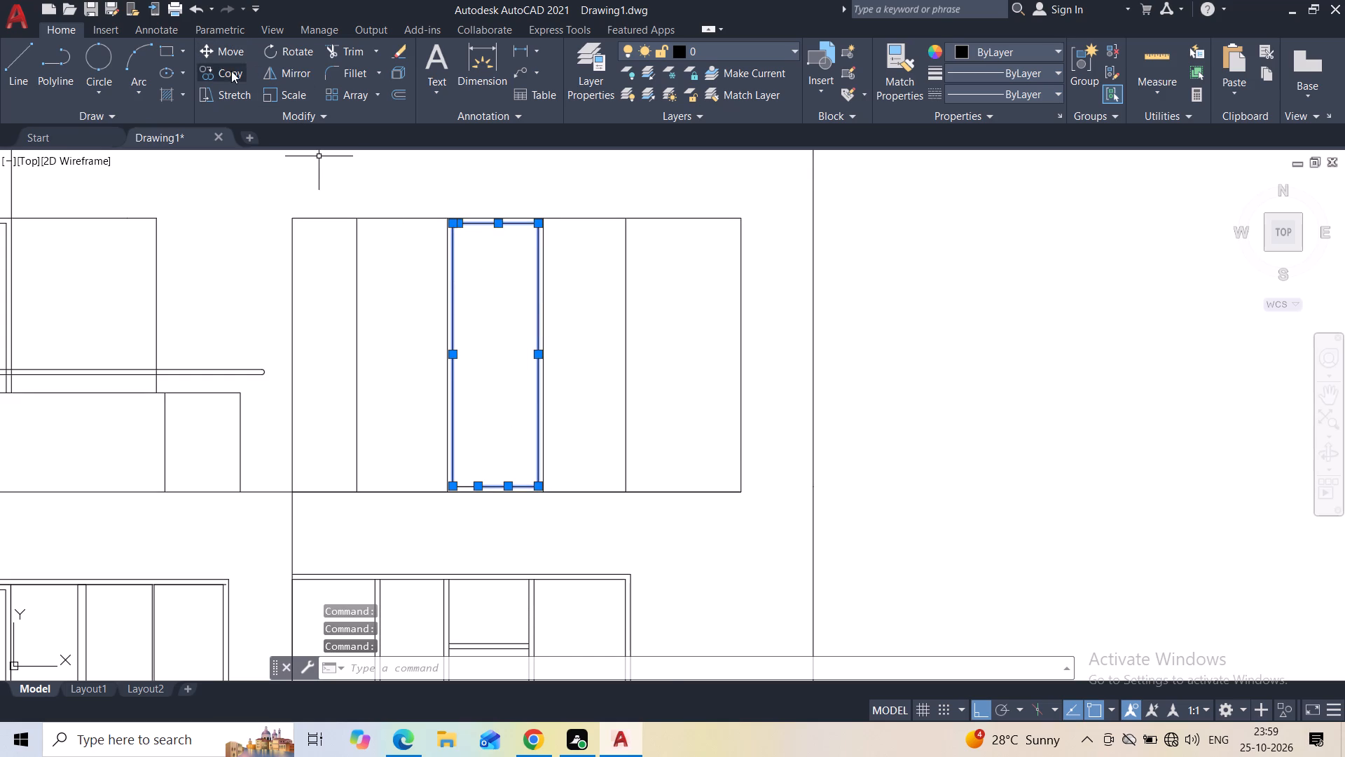
click(231, 71)
click(535, 487)
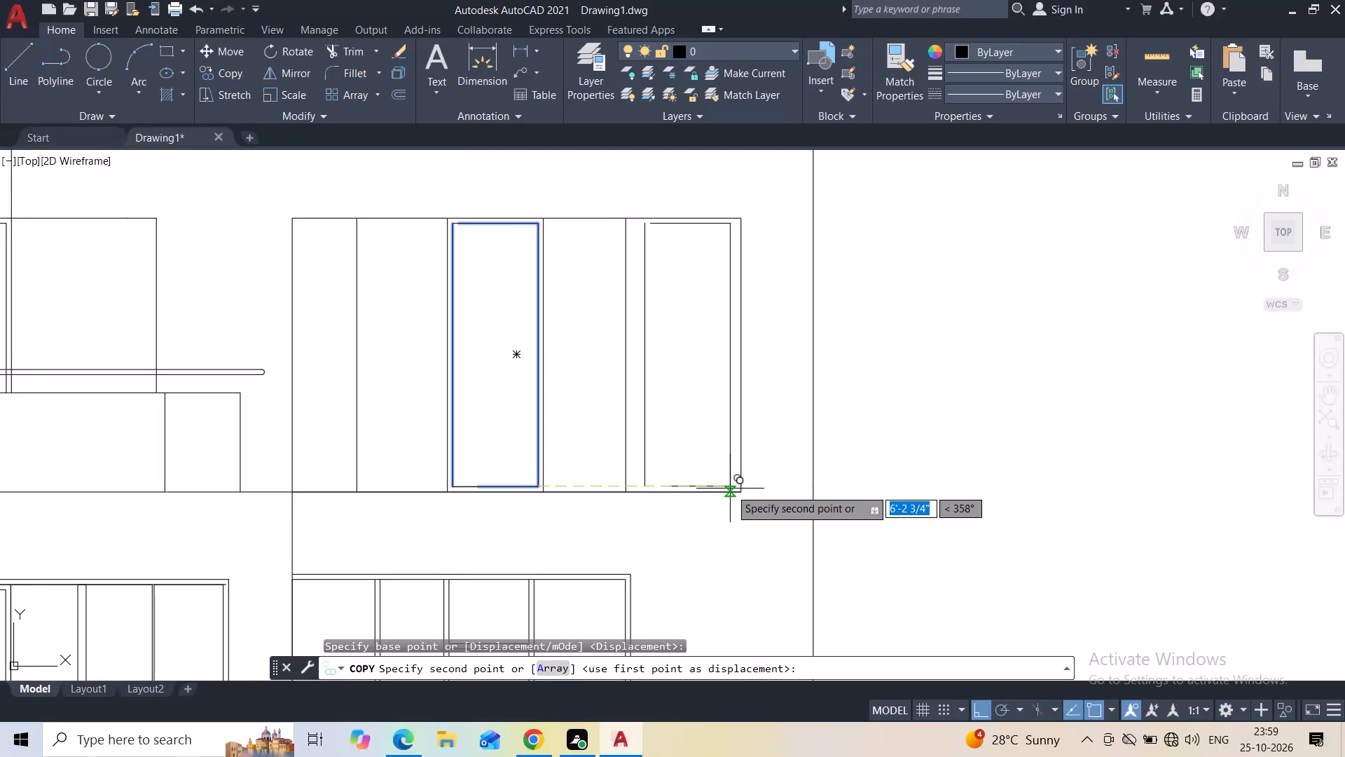
click(730, 489)
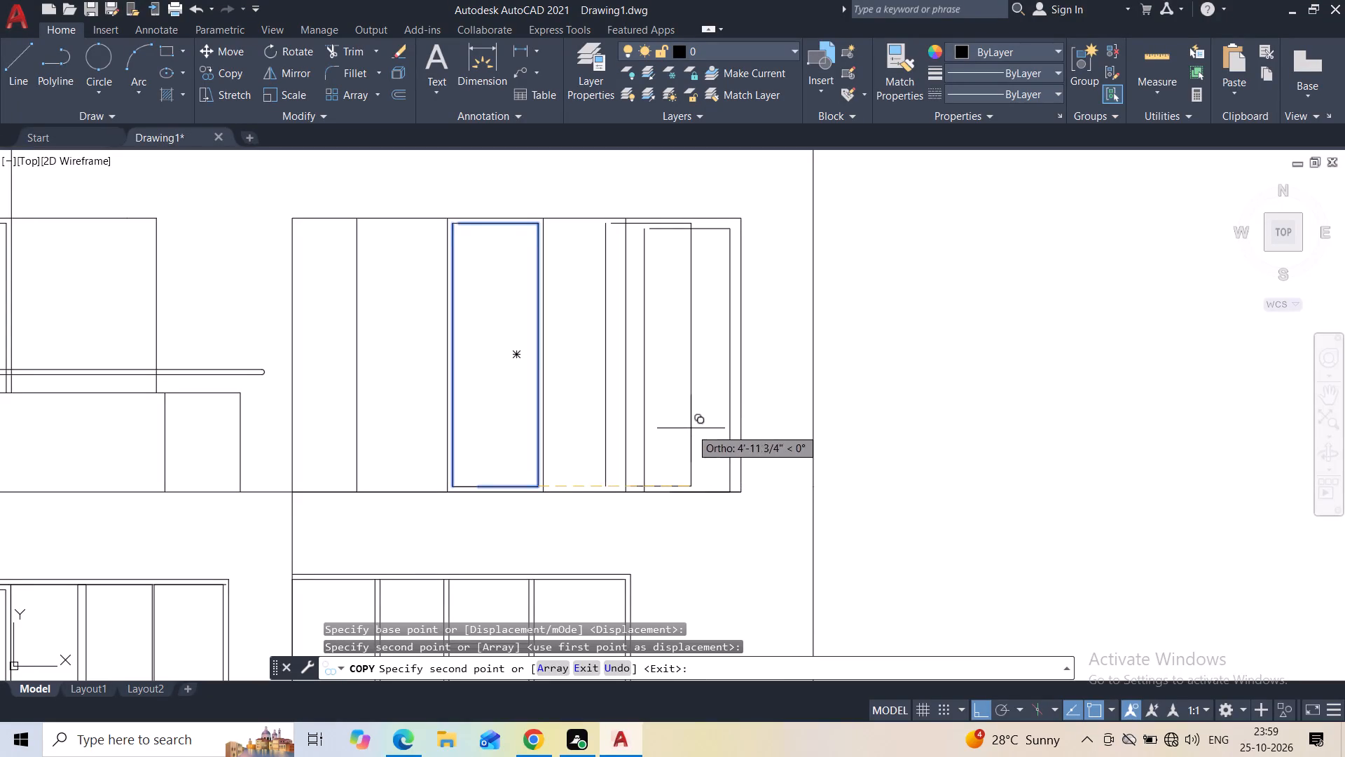
key(Escape)
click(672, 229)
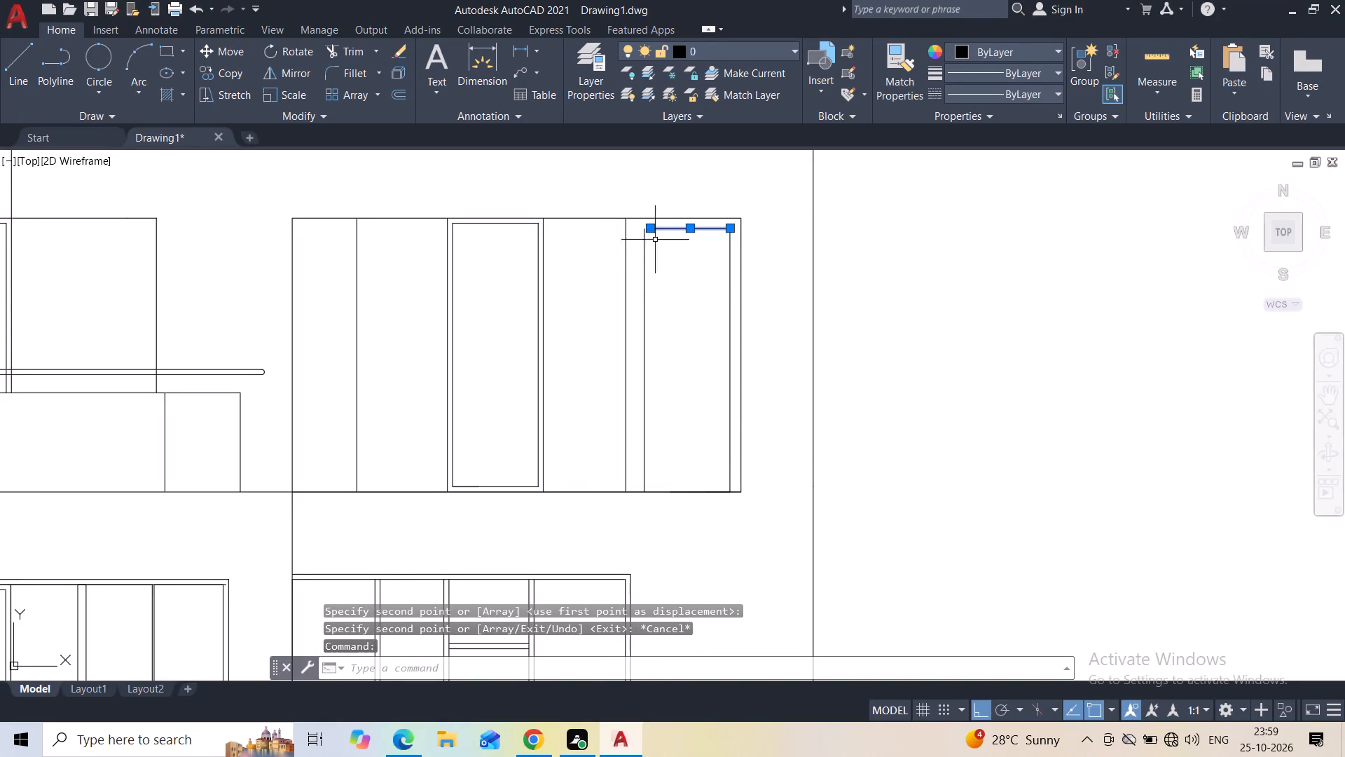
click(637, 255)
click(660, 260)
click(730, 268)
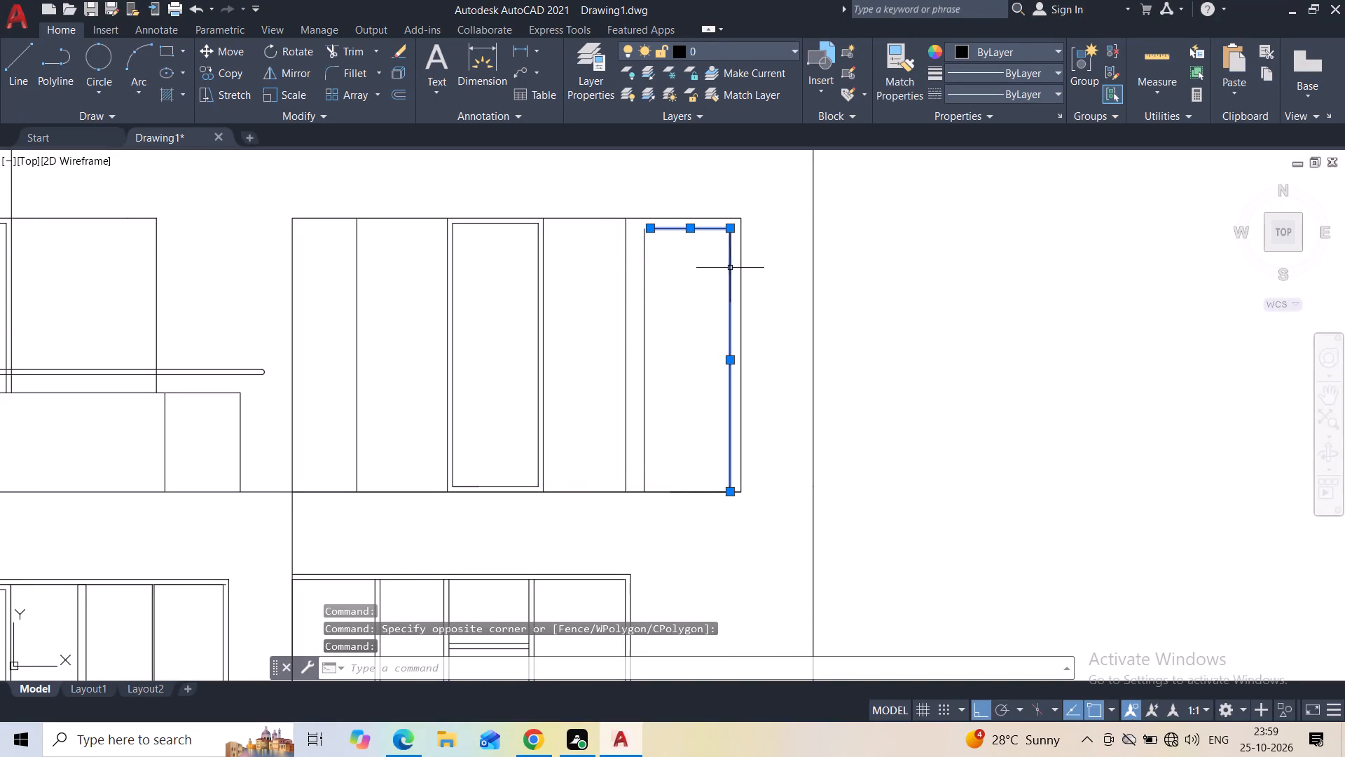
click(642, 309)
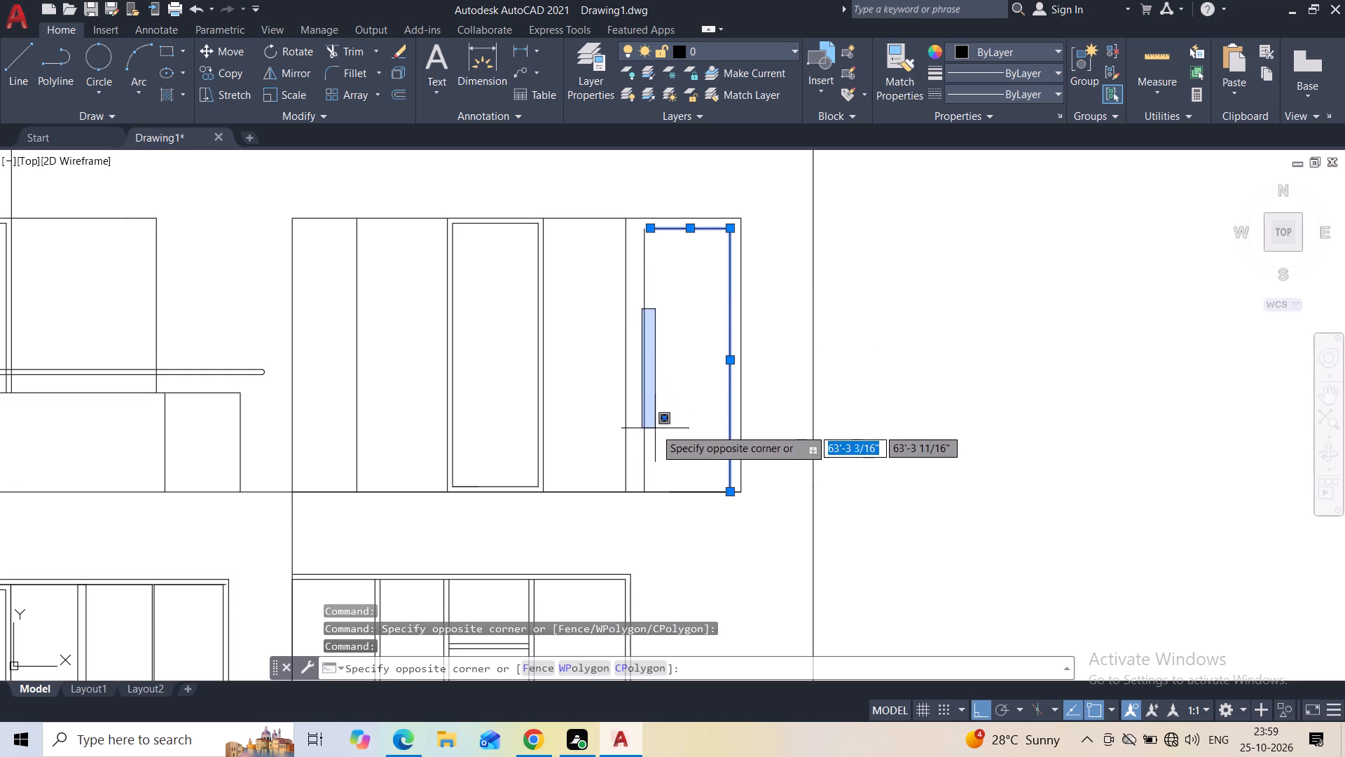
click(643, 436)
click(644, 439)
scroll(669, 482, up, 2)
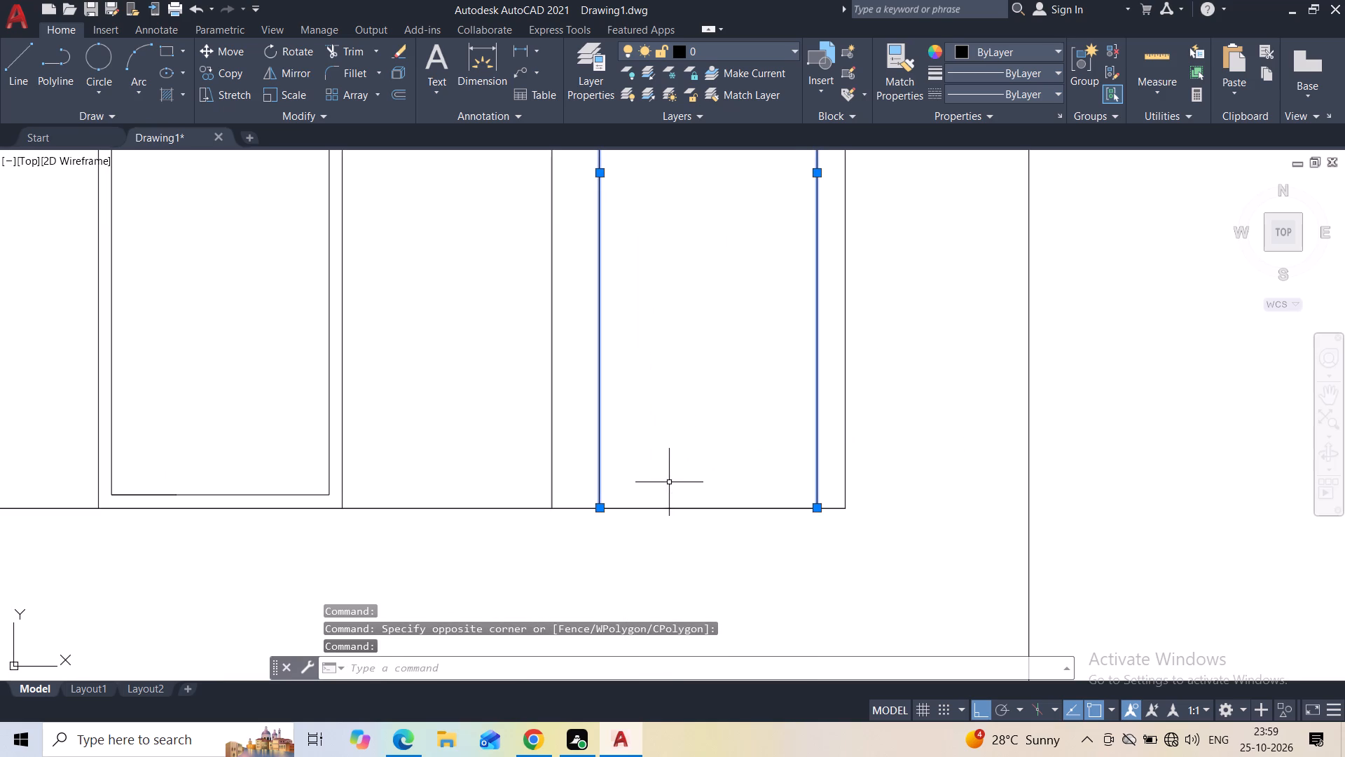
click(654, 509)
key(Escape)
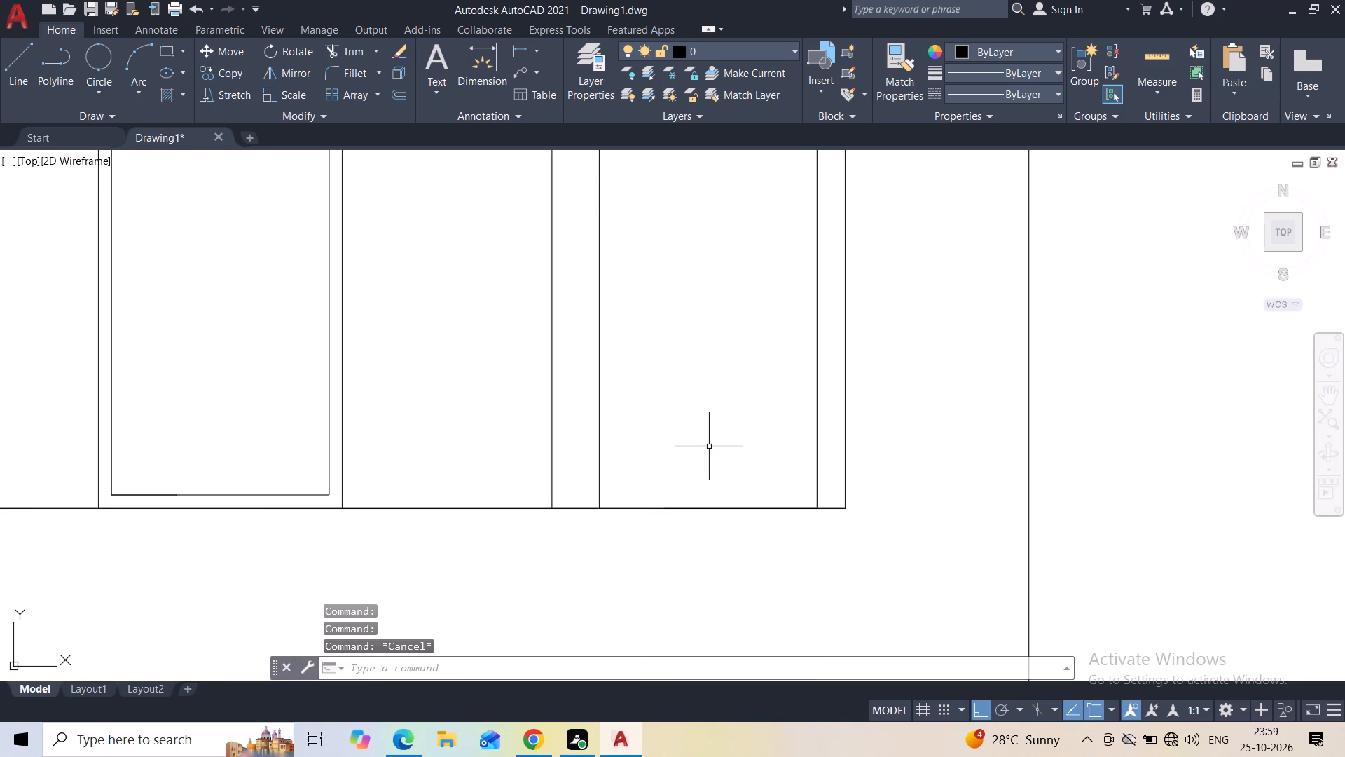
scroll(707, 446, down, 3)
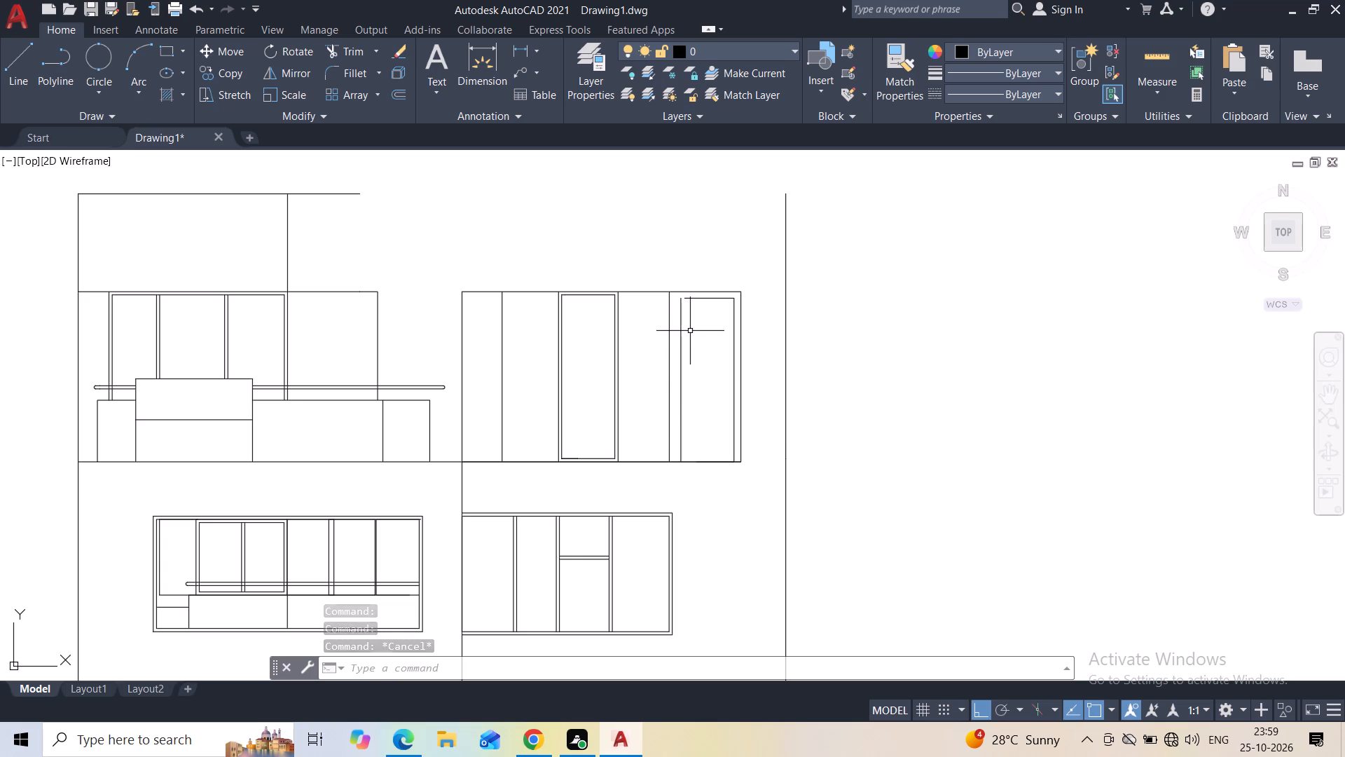
Undo the copy of the inner frame lines in the rightmost bay of the top-storey opening.
key(ctrl+z)
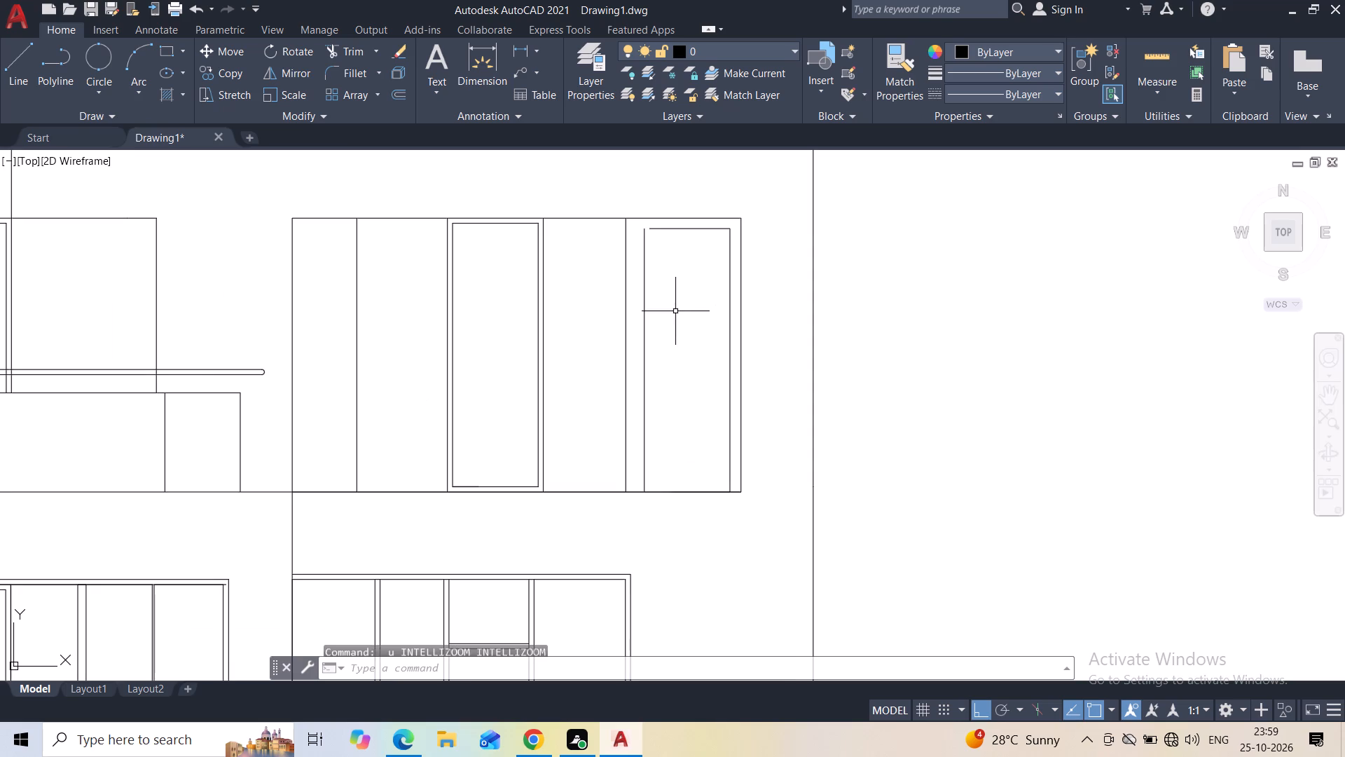
key(ctrl+z)
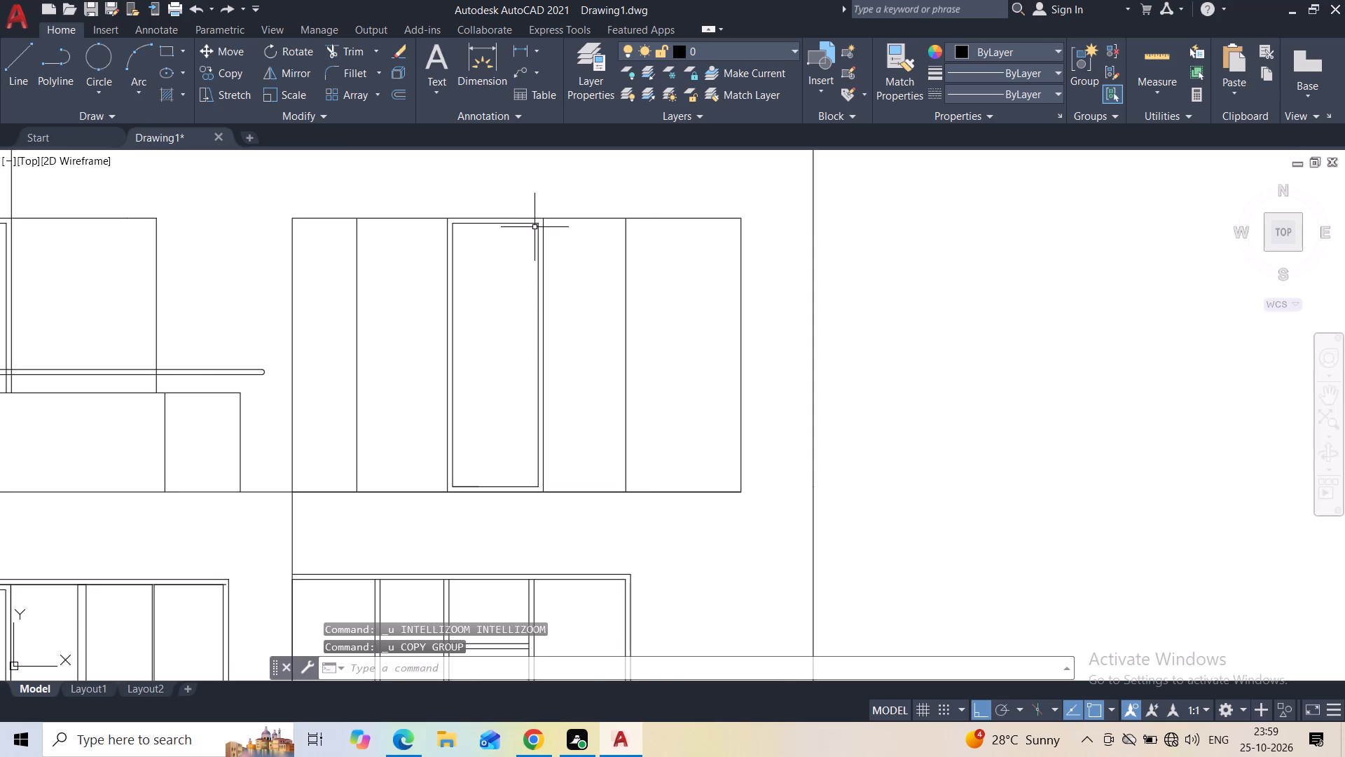
Copy the middle bay's whole inner frame, bottom lines included, into the rightmost bay twice: once slightly low at the edge, once level about 6'-2" to the right.
click(534, 227)
scroll(531, 226, up, 3)
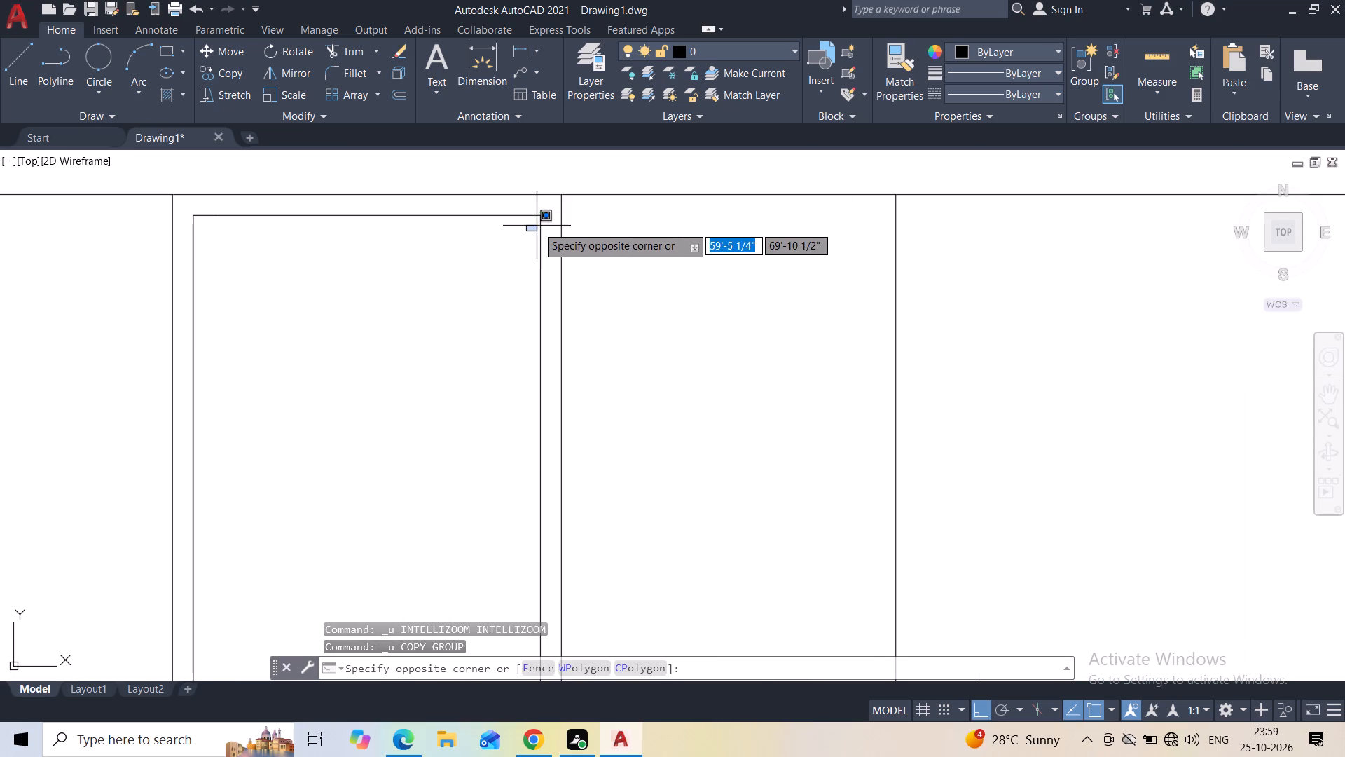
click(549, 213)
click(540, 212)
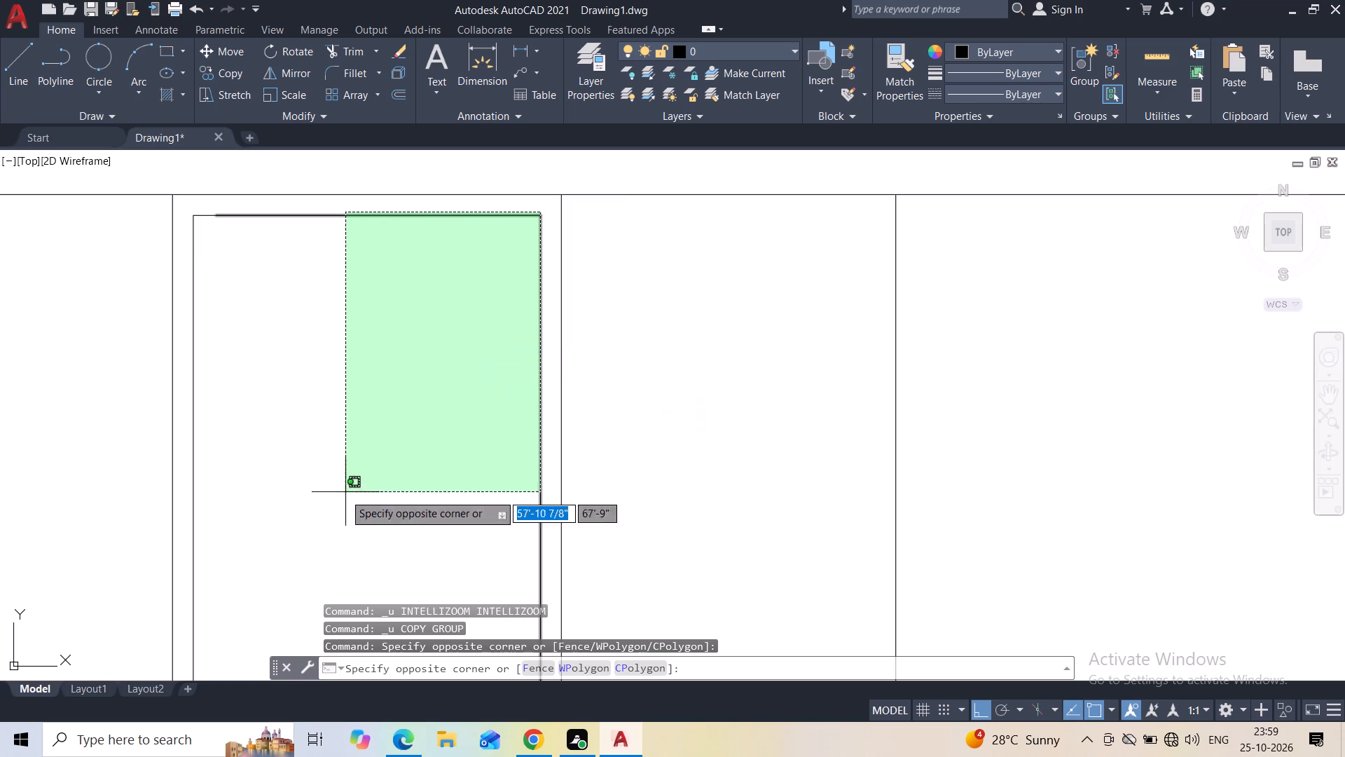
click(175, 530)
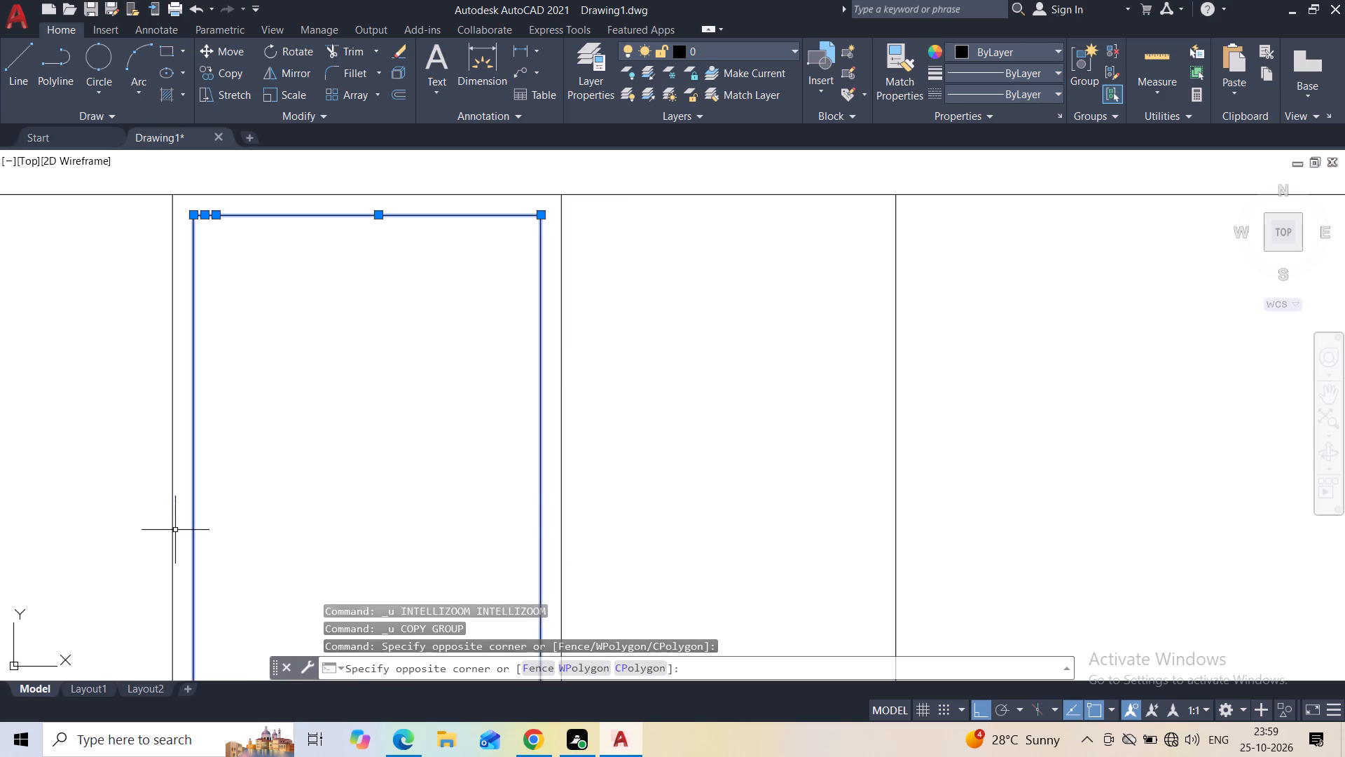
middle_drag(261, 577, 254, 276)
scroll(246, 325, down, 3)
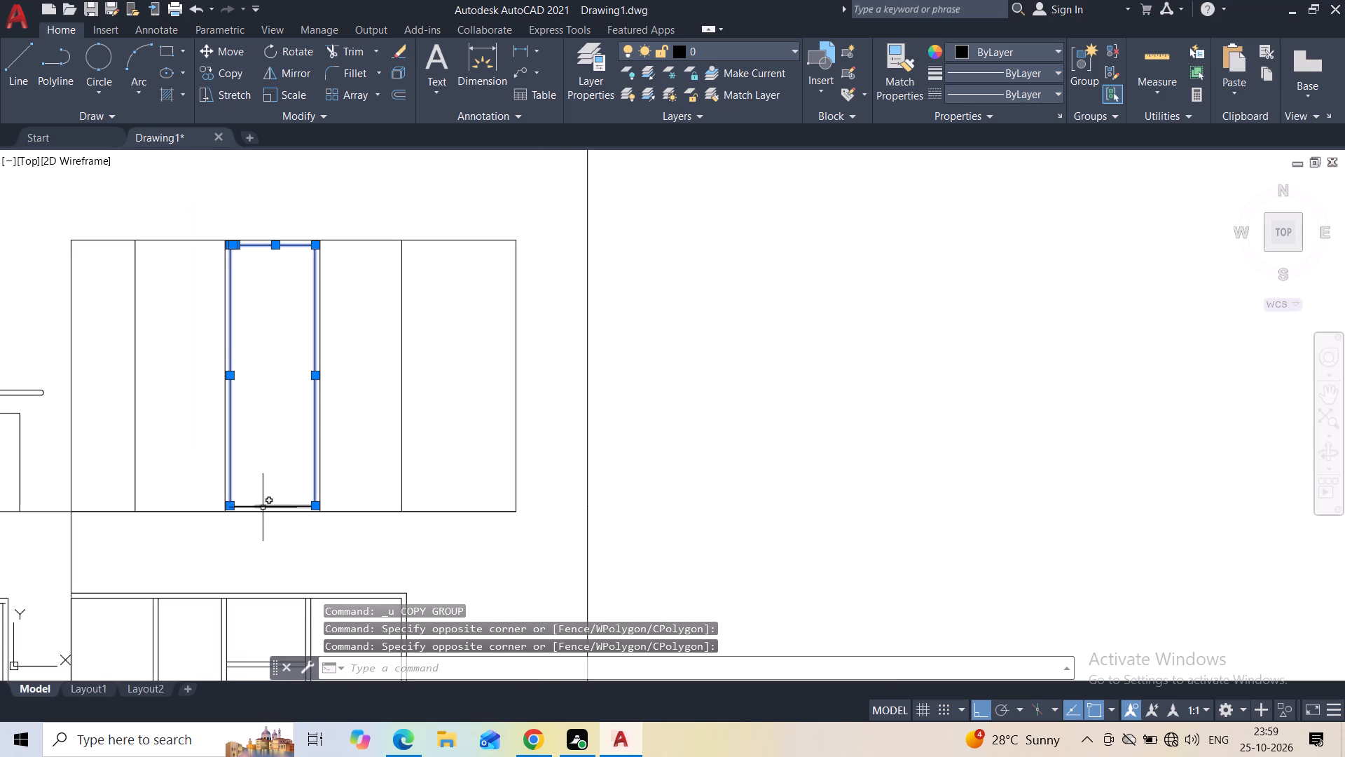
click(263, 508)
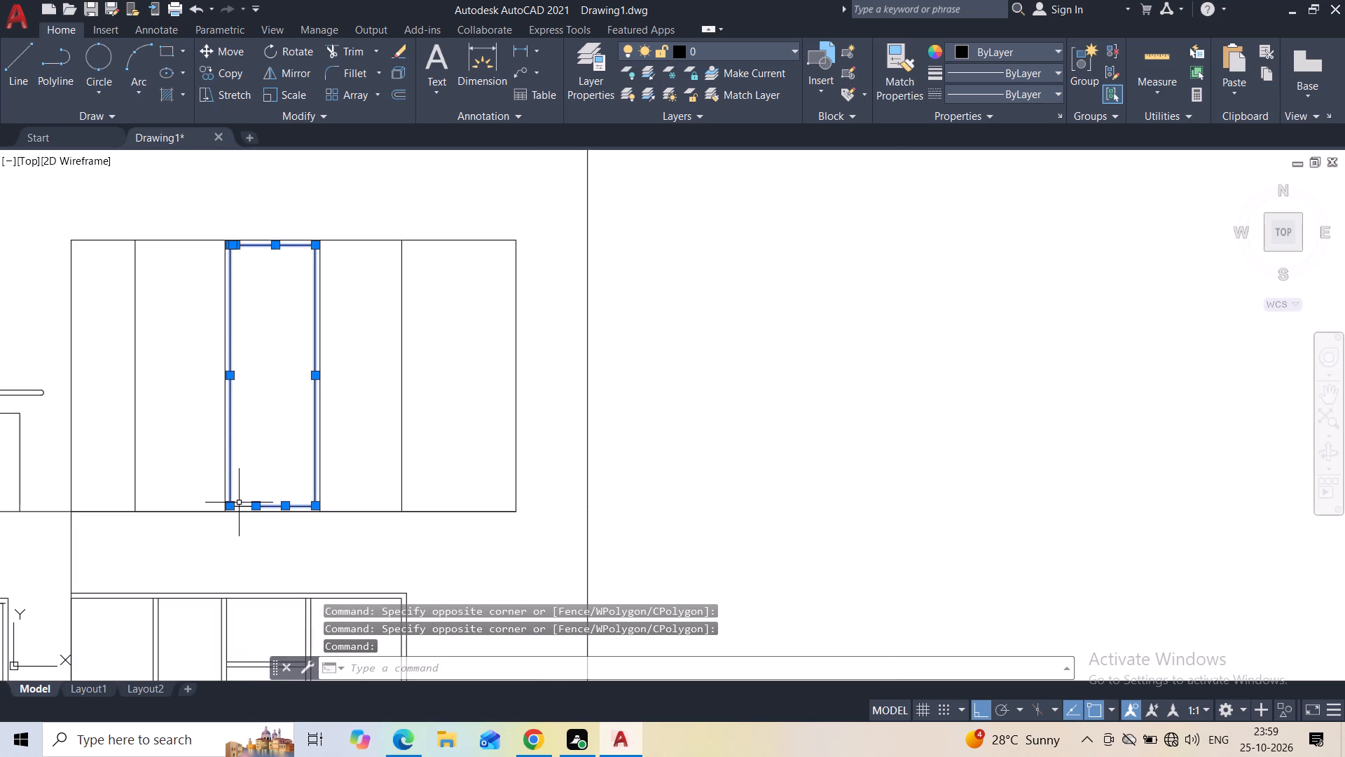
click(239, 503)
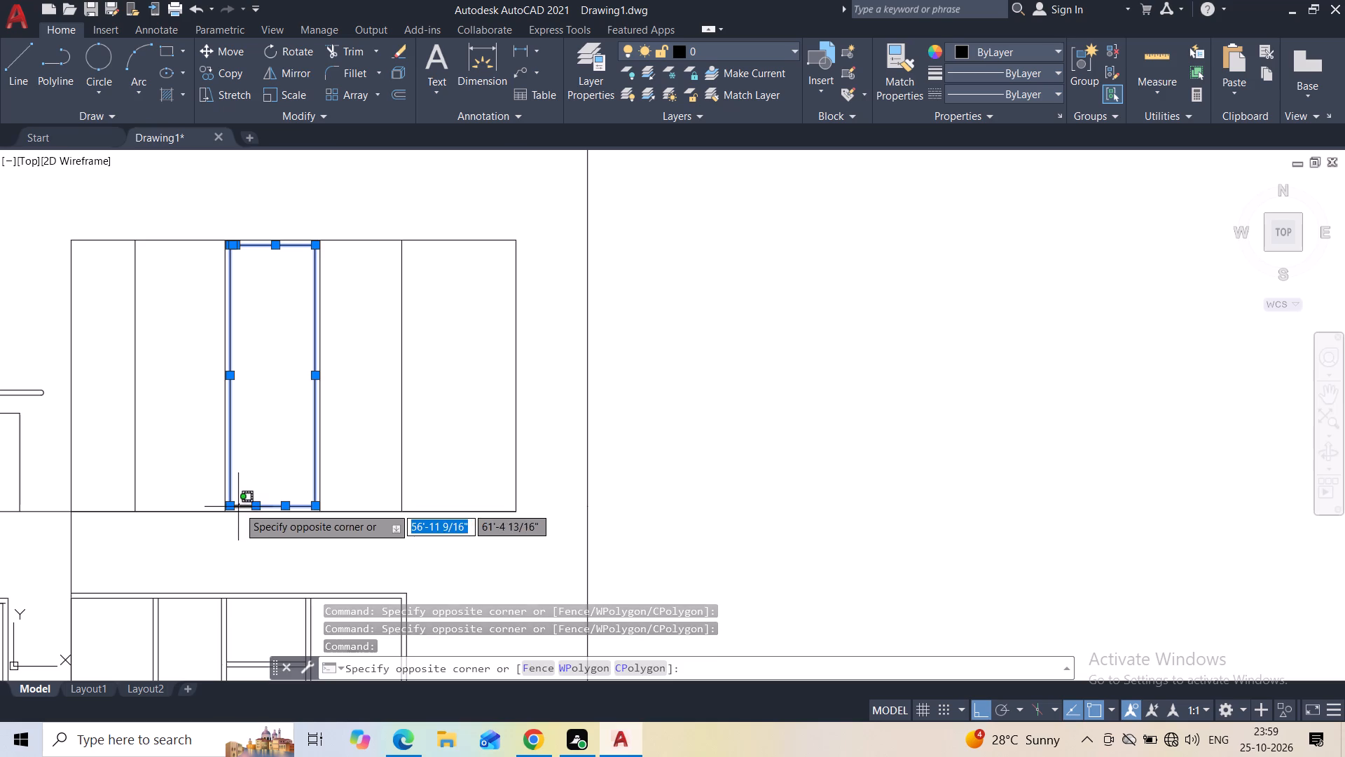
click(238, 507)
click(223, 79)
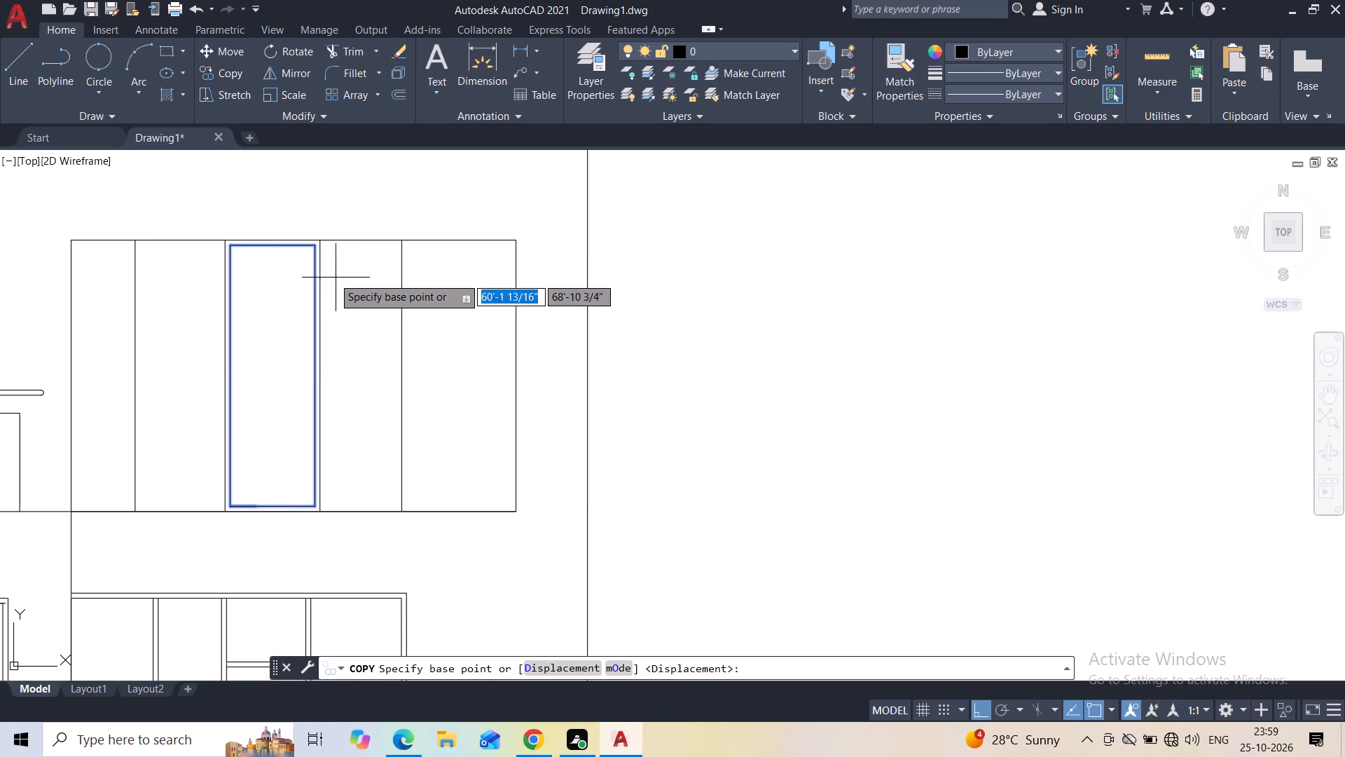
click(312, 250)
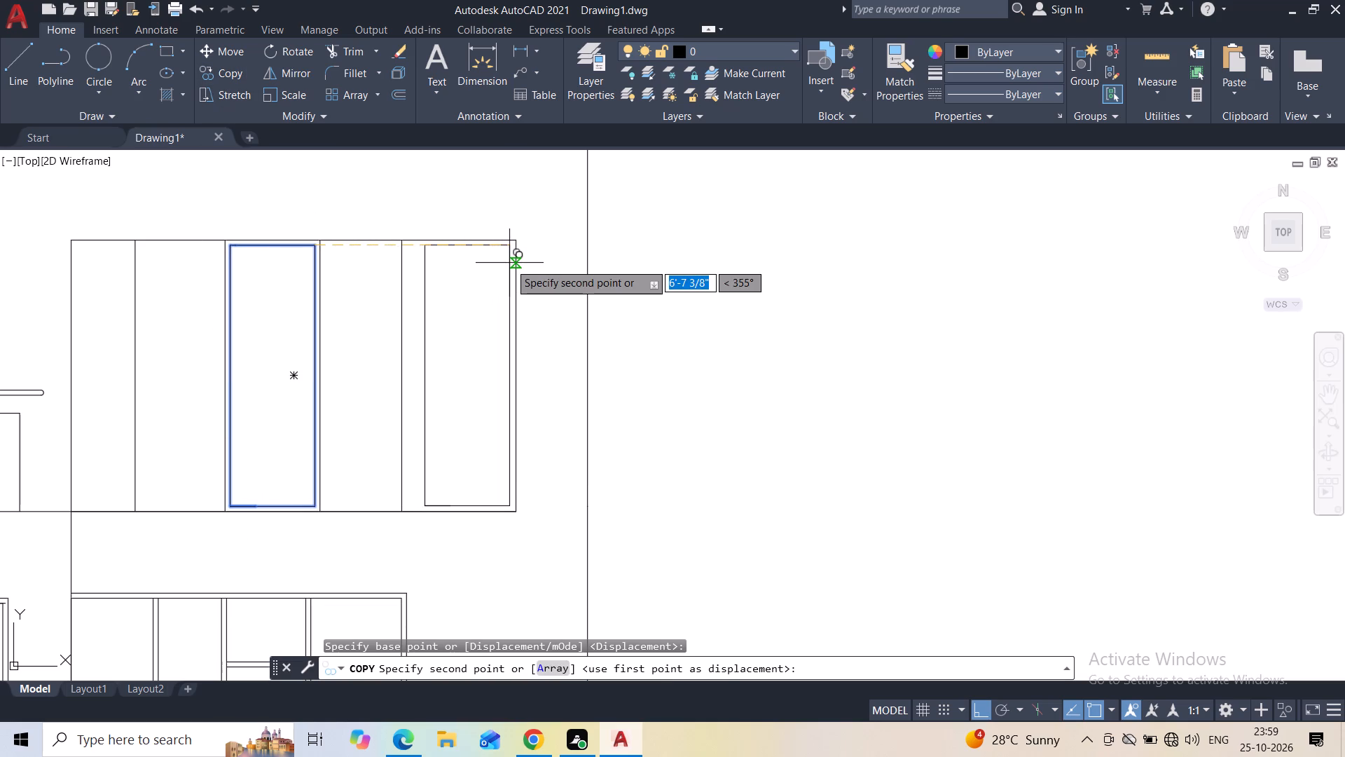
click(509, 264)
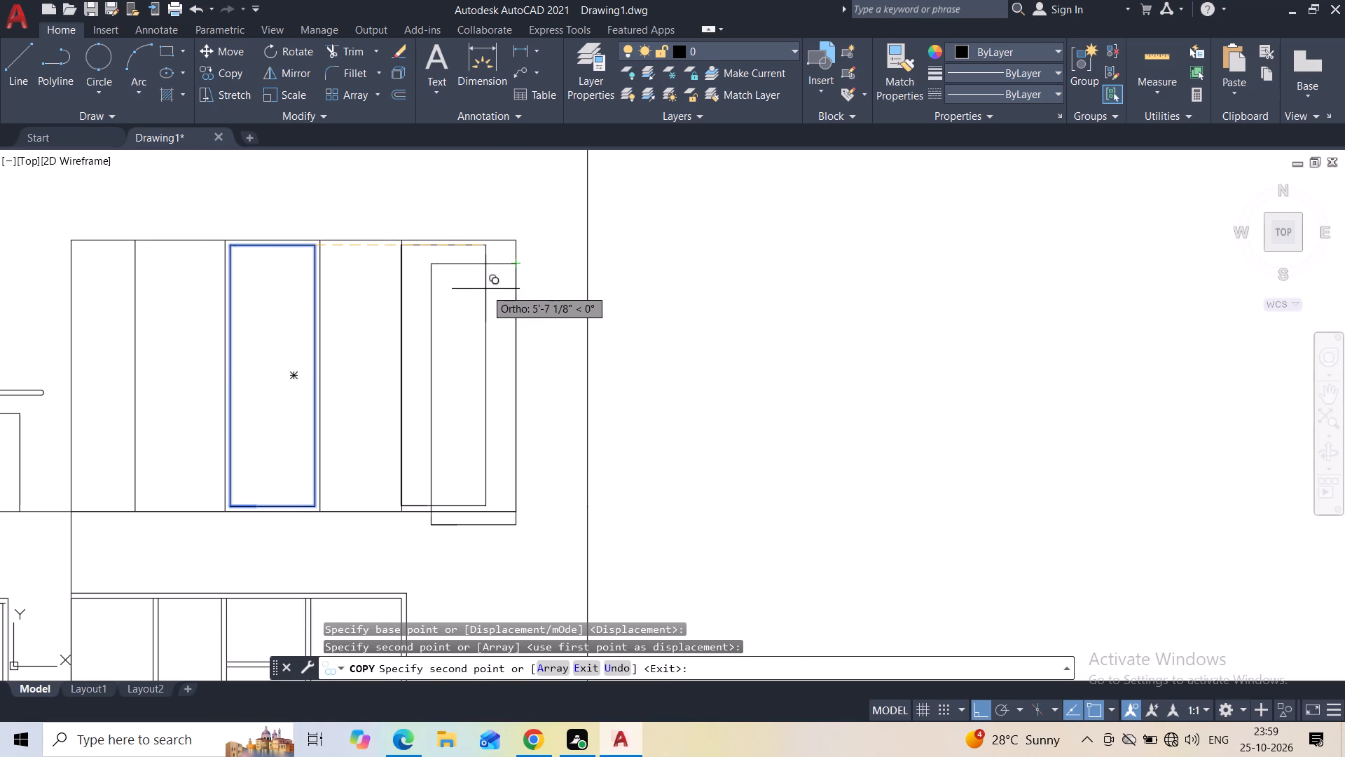
click(504, 291)
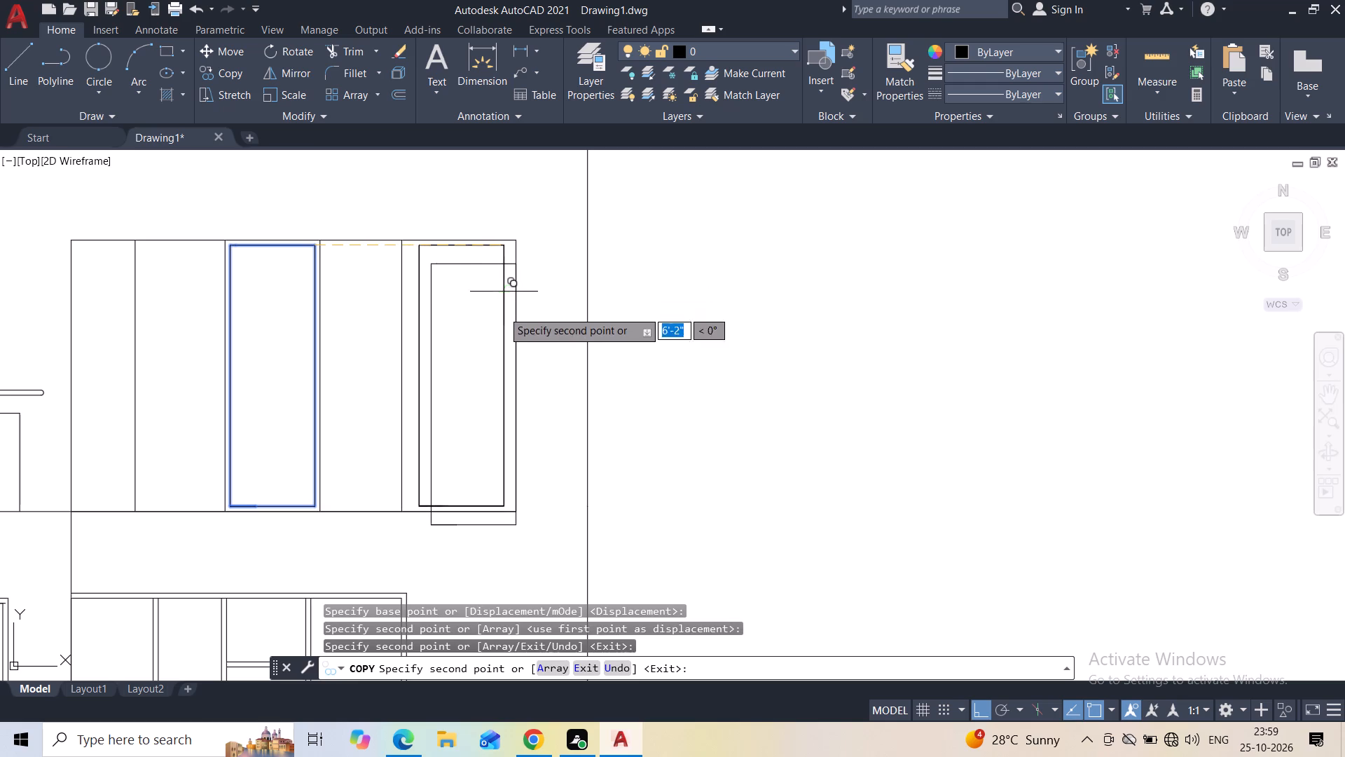
key(Escape)
Delete the five main lines of the misplaced lower frame copy in the rightmost bay.
click(486, 266)
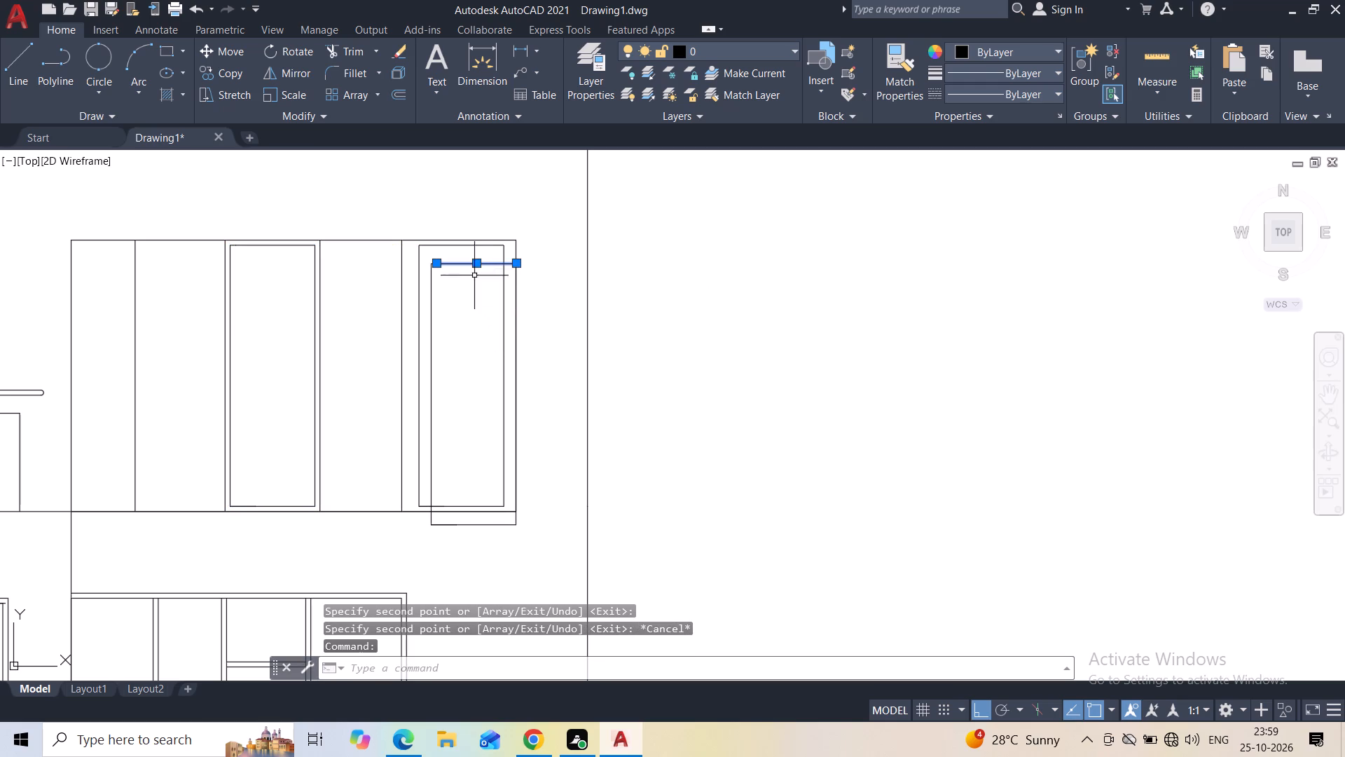
click(433, 289)
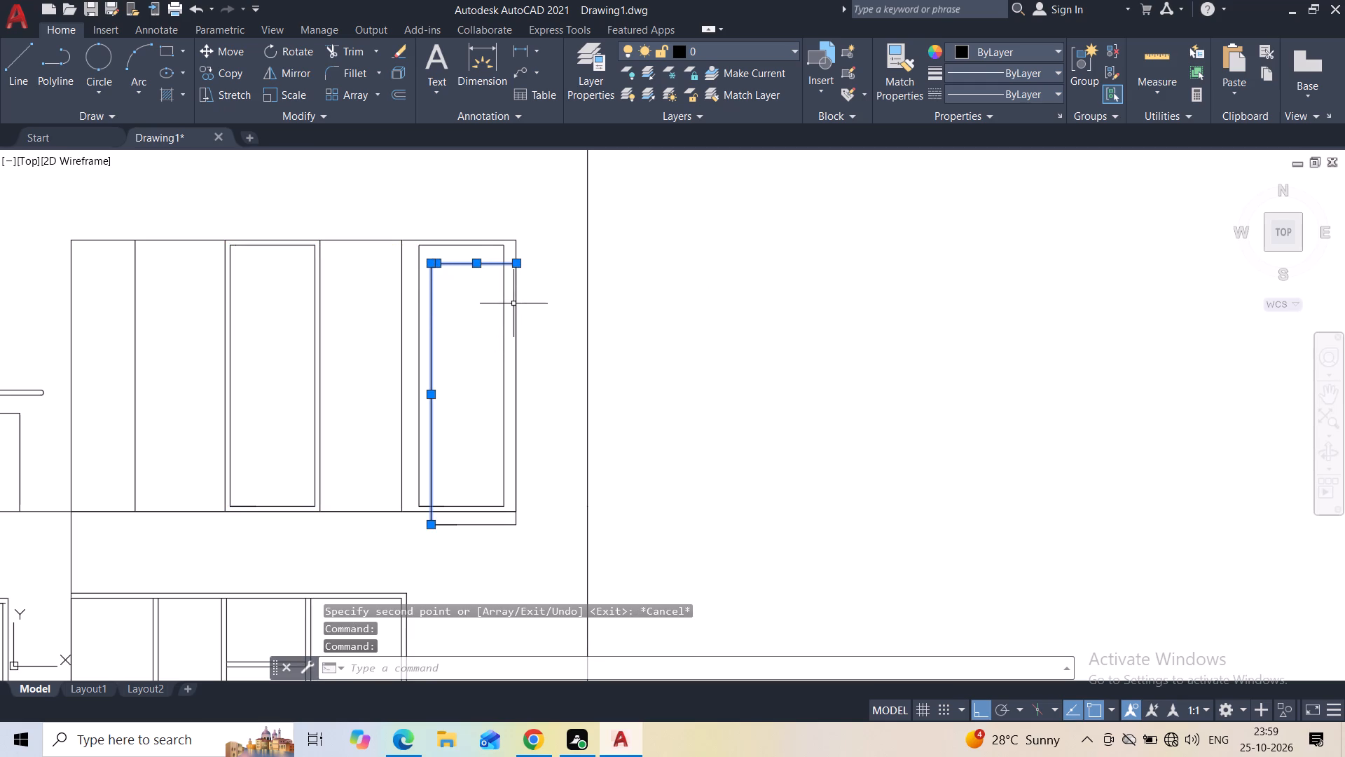
click(516, 305)
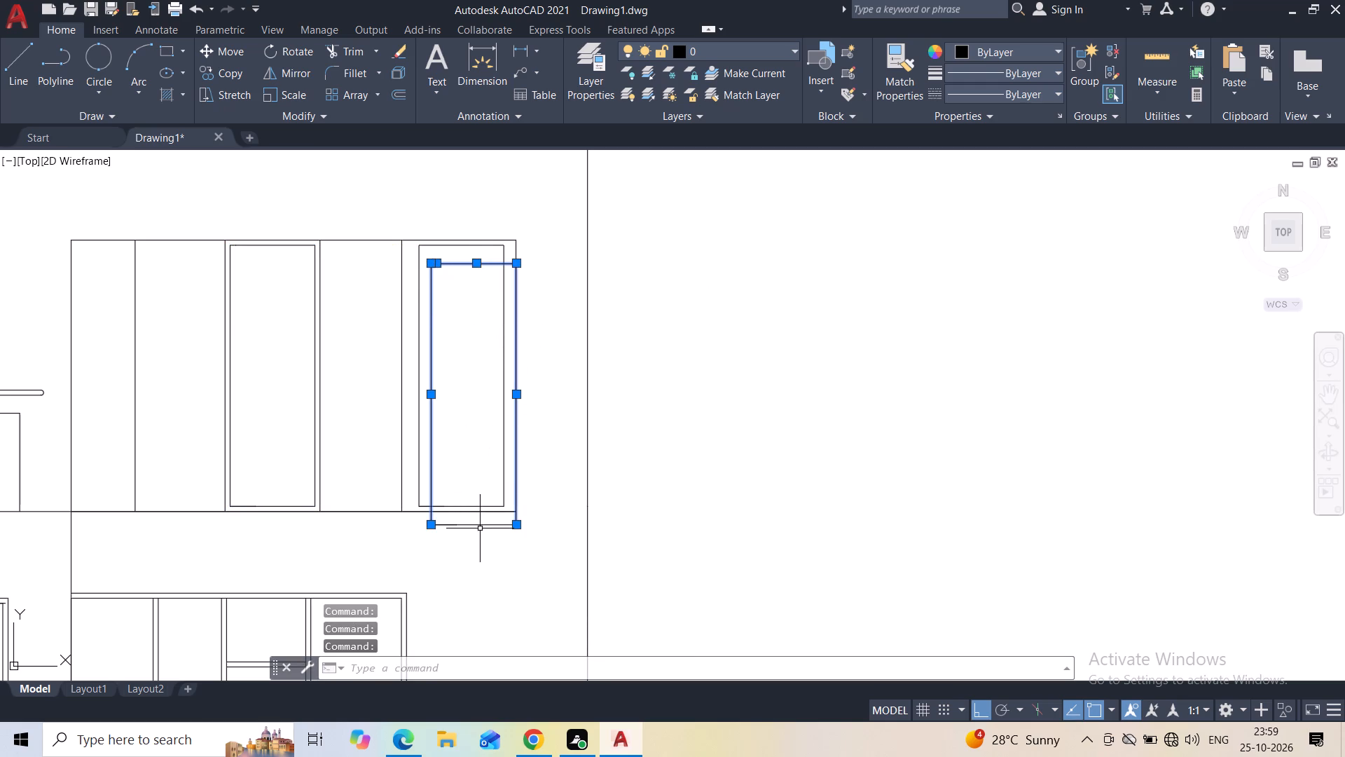
click(480, 526)
click(443, 526)
key(Delete)
Delete the two short leftover segments of the misplaced copy, one inside the rightmost frame and one below the opening.
scroll(442, 268, up, 1)
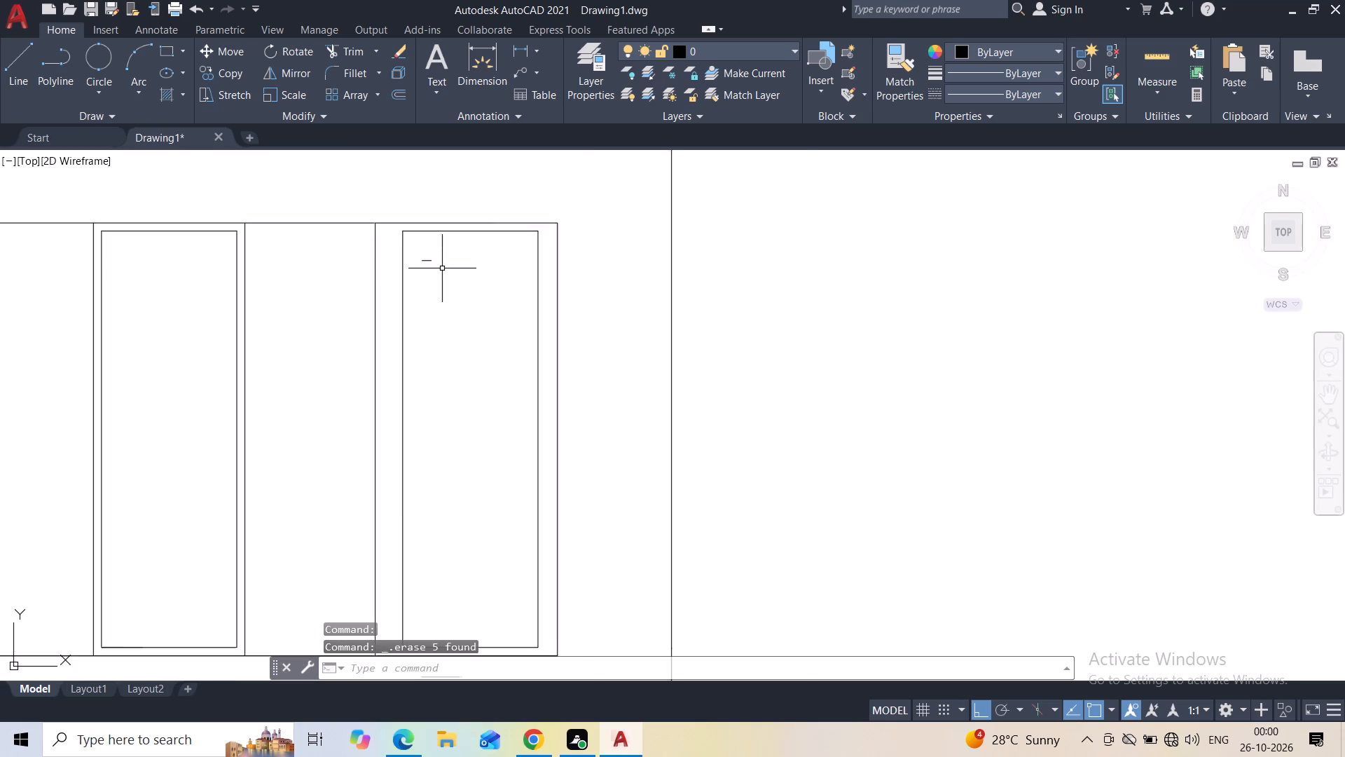
scroll(442, 268, up, 1)
click(427, 252)
click(410, 278)
middle_drag(488, 603, 457, 202)
scroll(456, 207, down, 2)
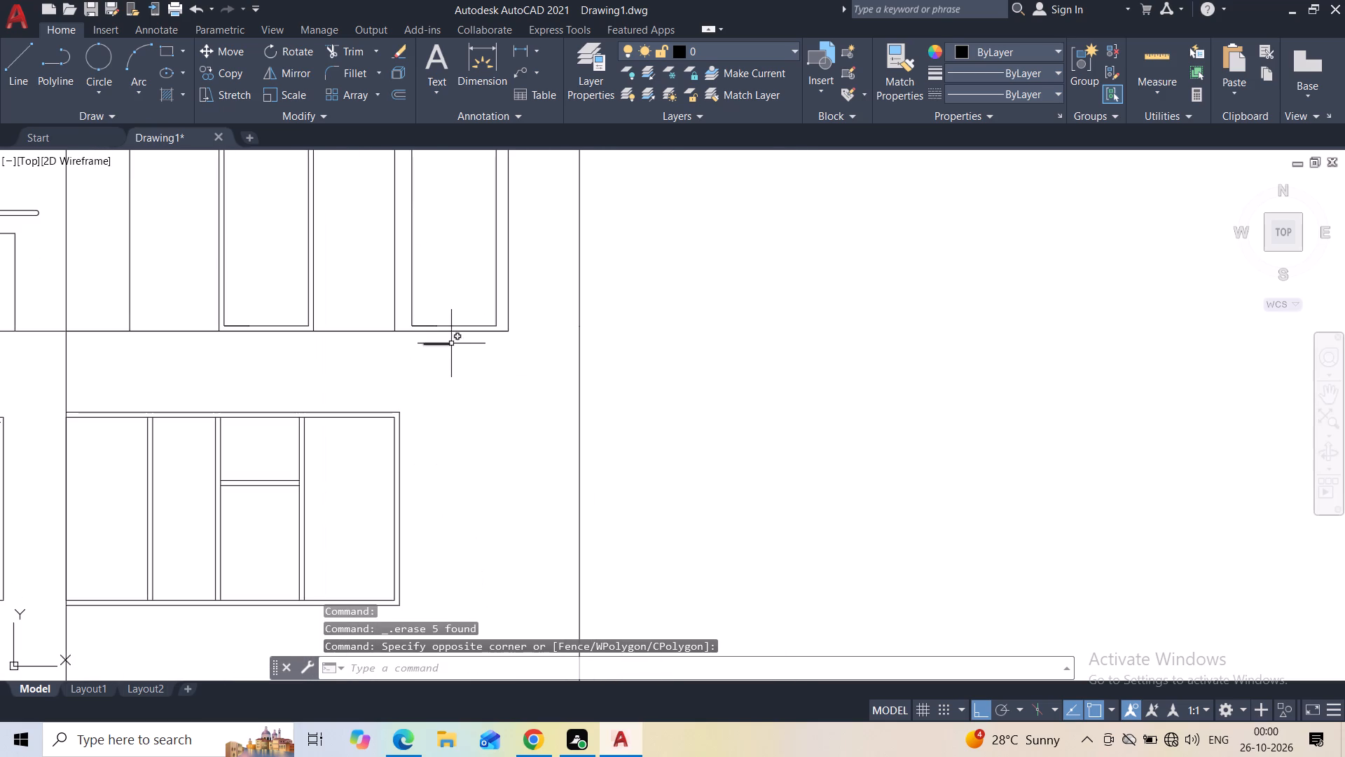
click(453, 345)
click(431, 347)
click(431, 347)
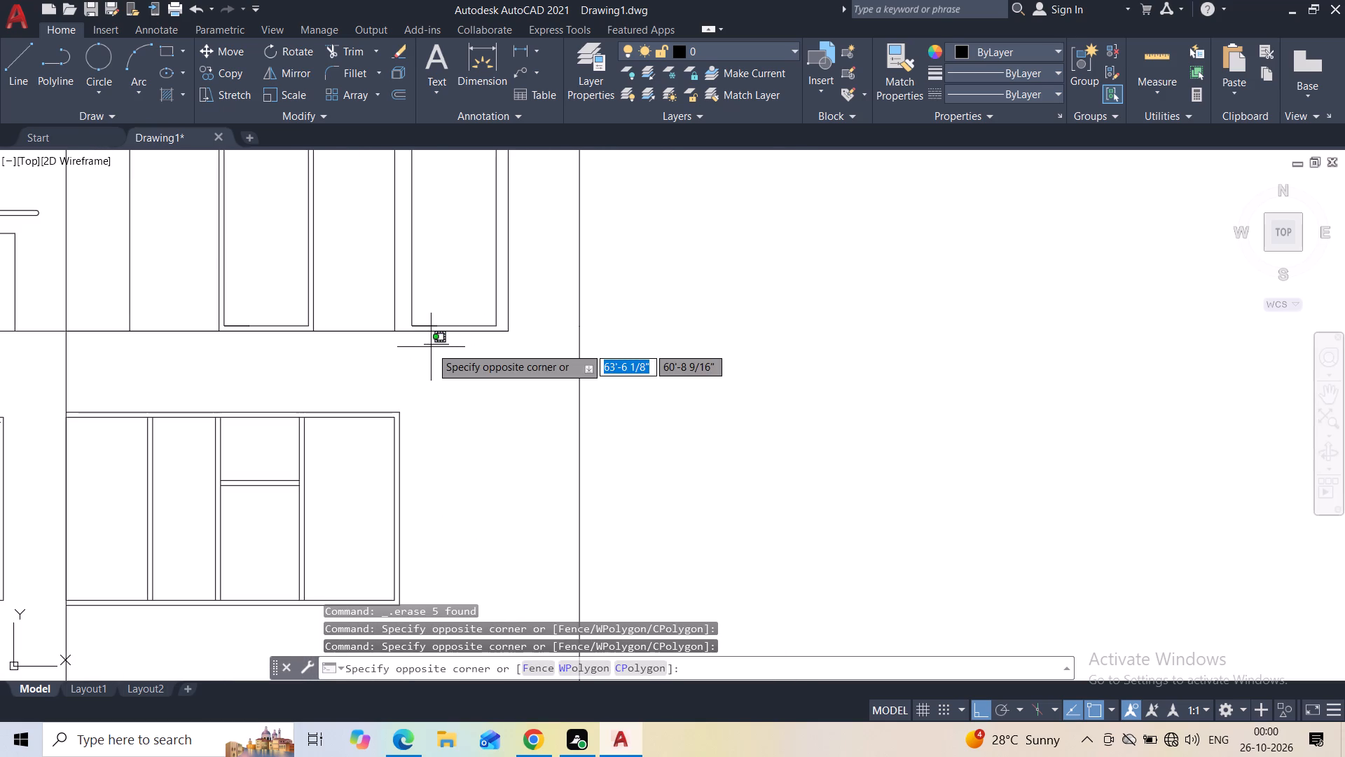
click(438, 346)
click(440, 346)
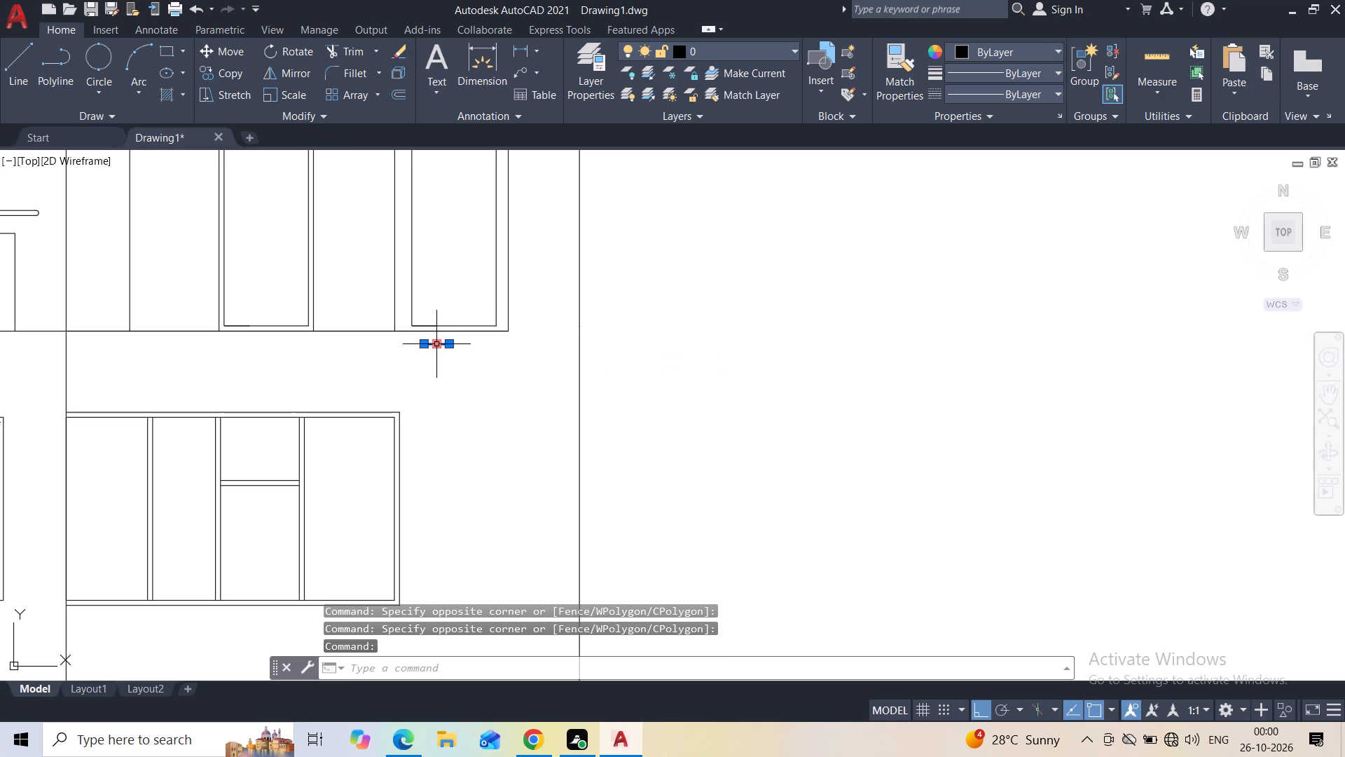
key(Delete)
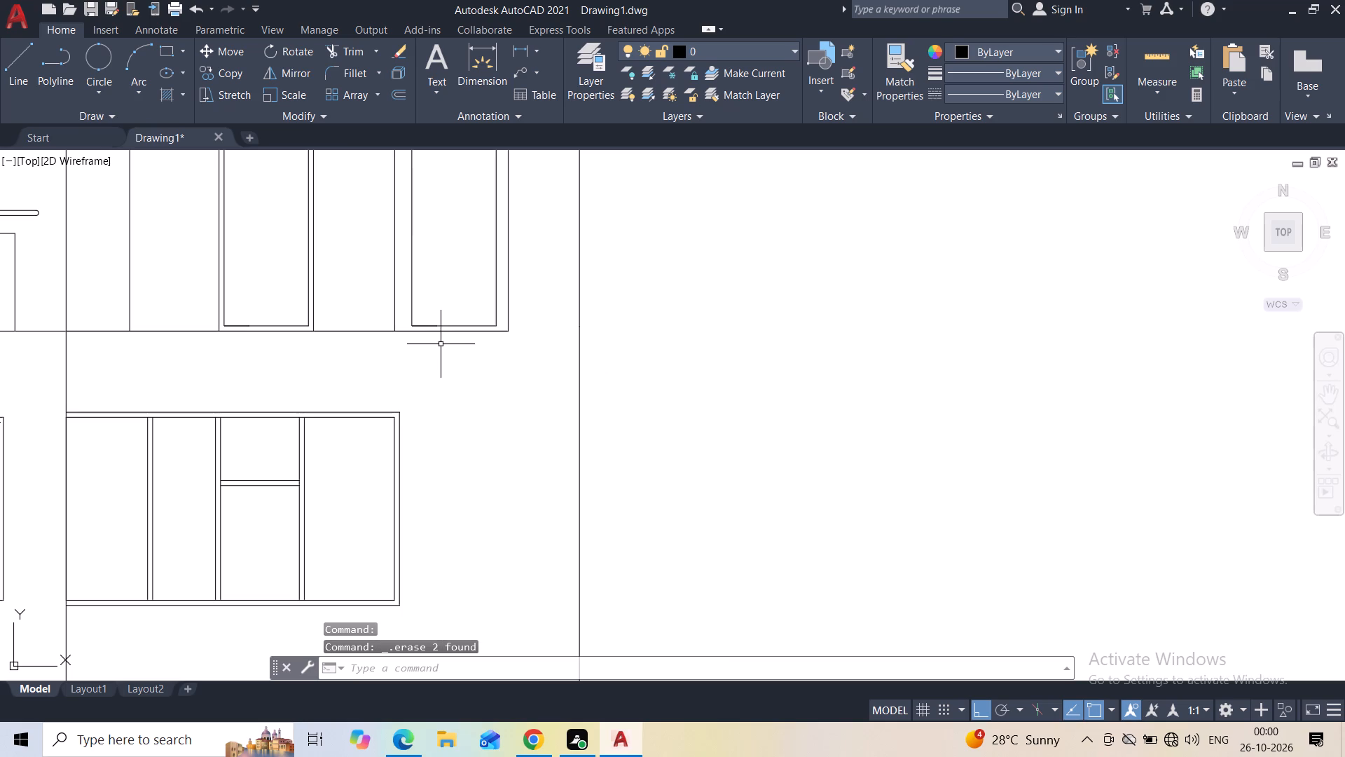
Draw a horizontal line across the rightmost inner frame from side to side, a little over a third of the way down.
middle_drag(427, 257, 403, 401)
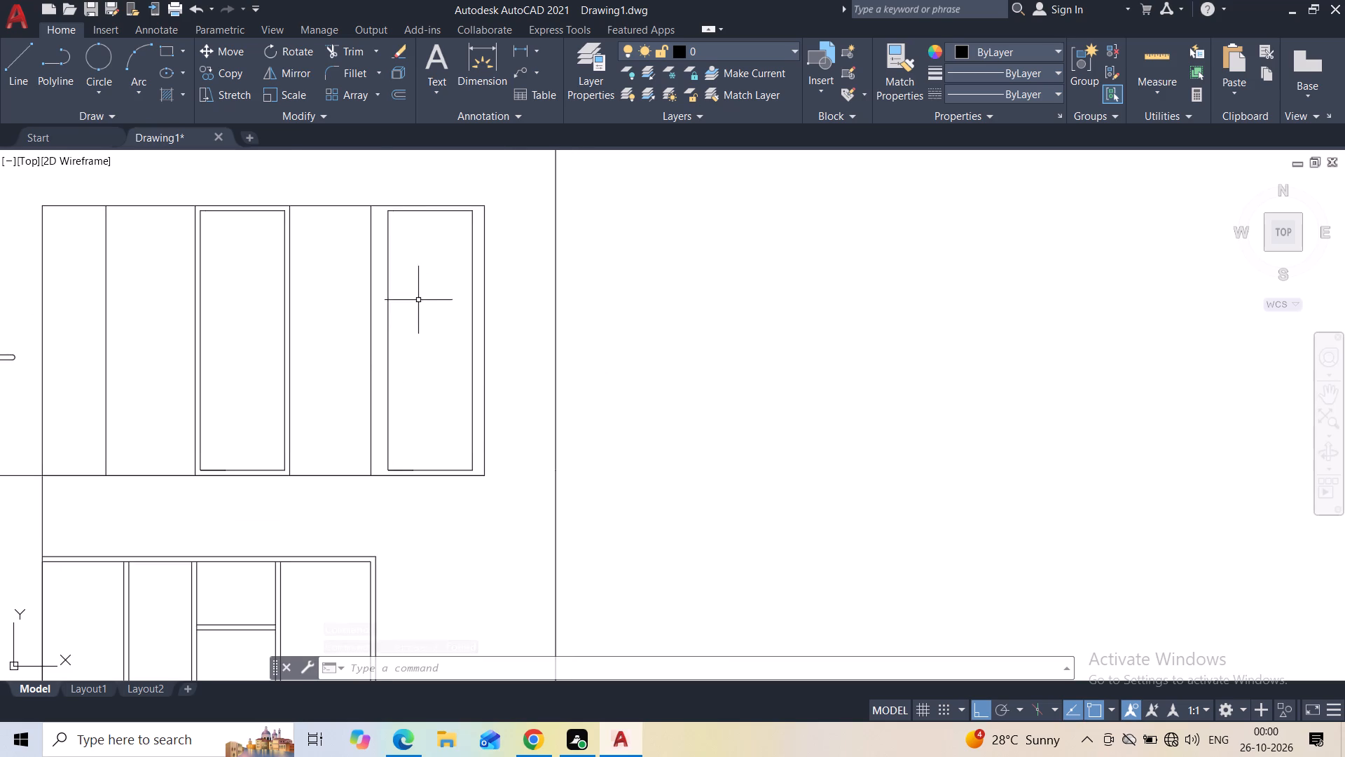
click(11, 71)
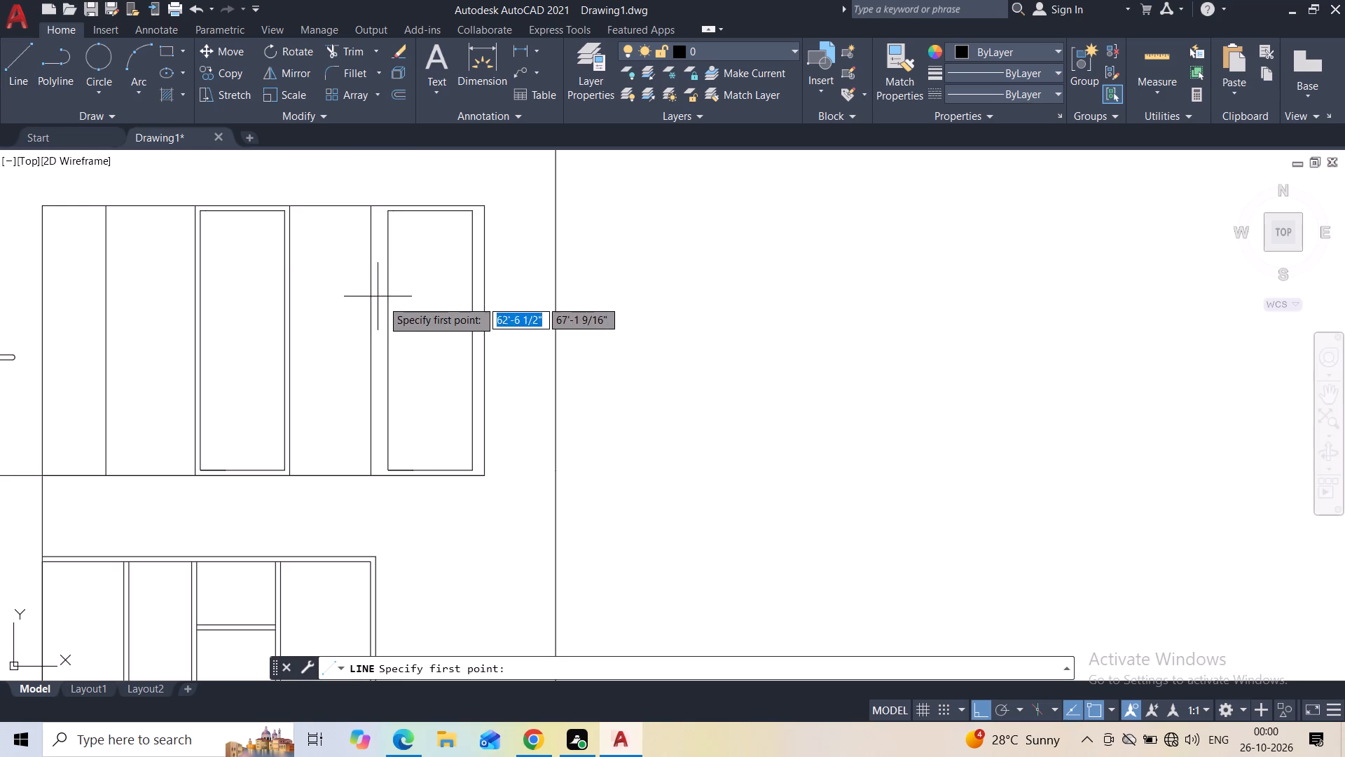
click(393, 306)
click(472, 309)
key(Escape)
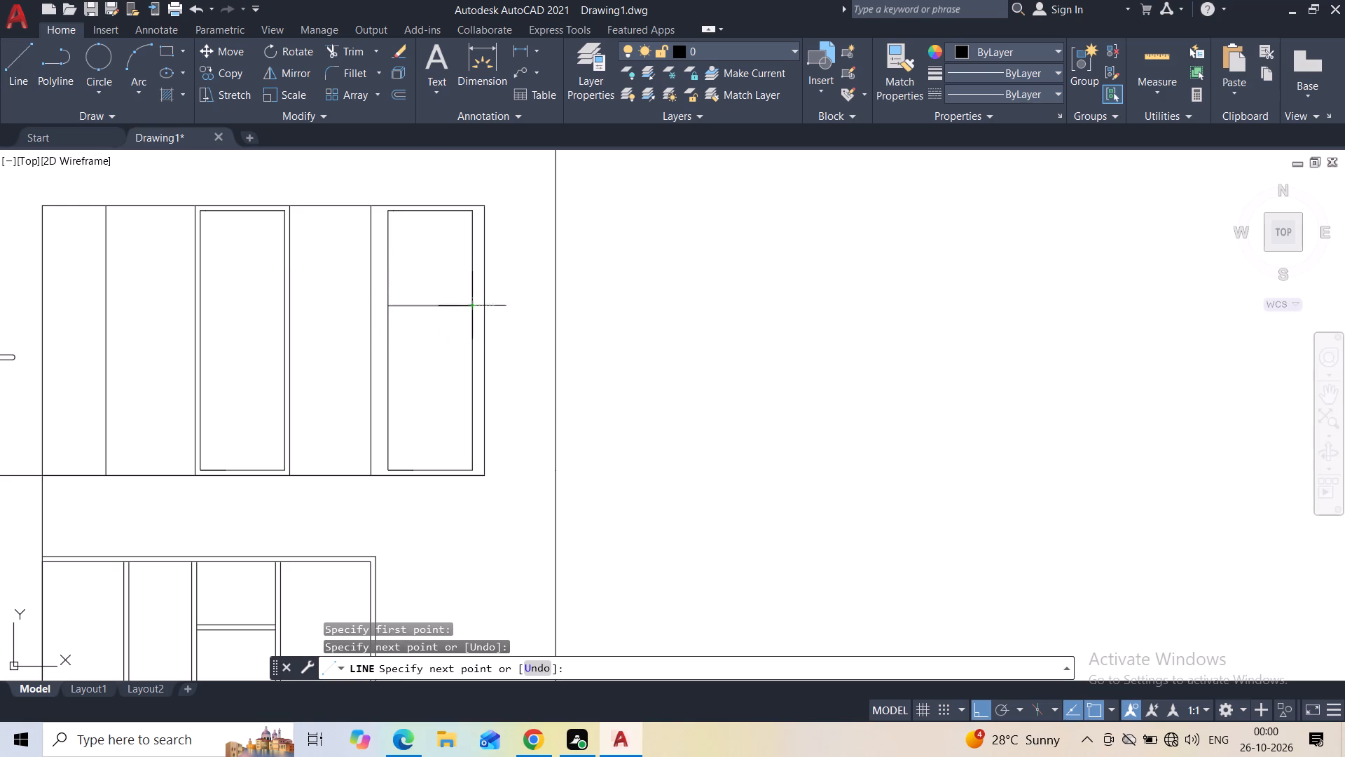
Offset the rightmost frame's new horizontal line 2" downward to form a transom.
click(438, 292)
click(422, 335)
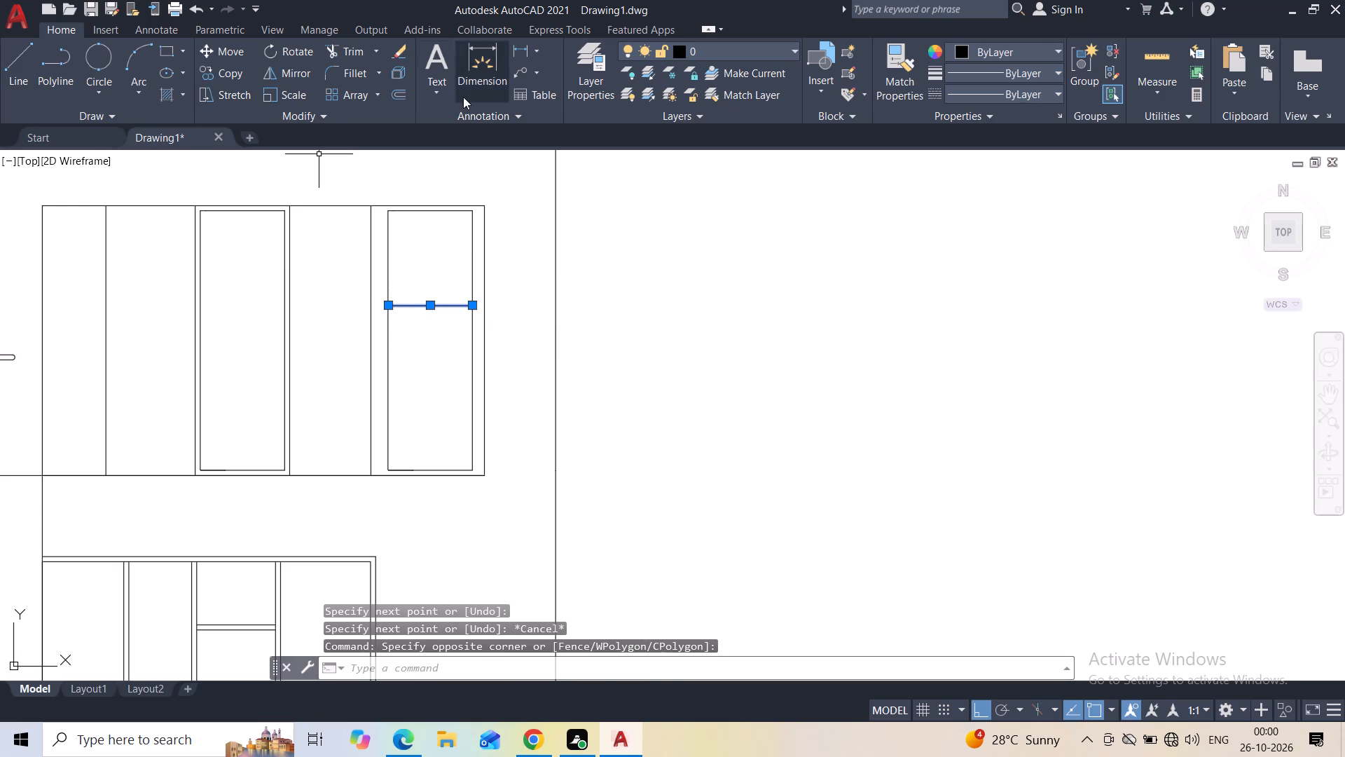
click(394, 94)
text(2")
key(Return)
click(446, 320)
key(Escape)
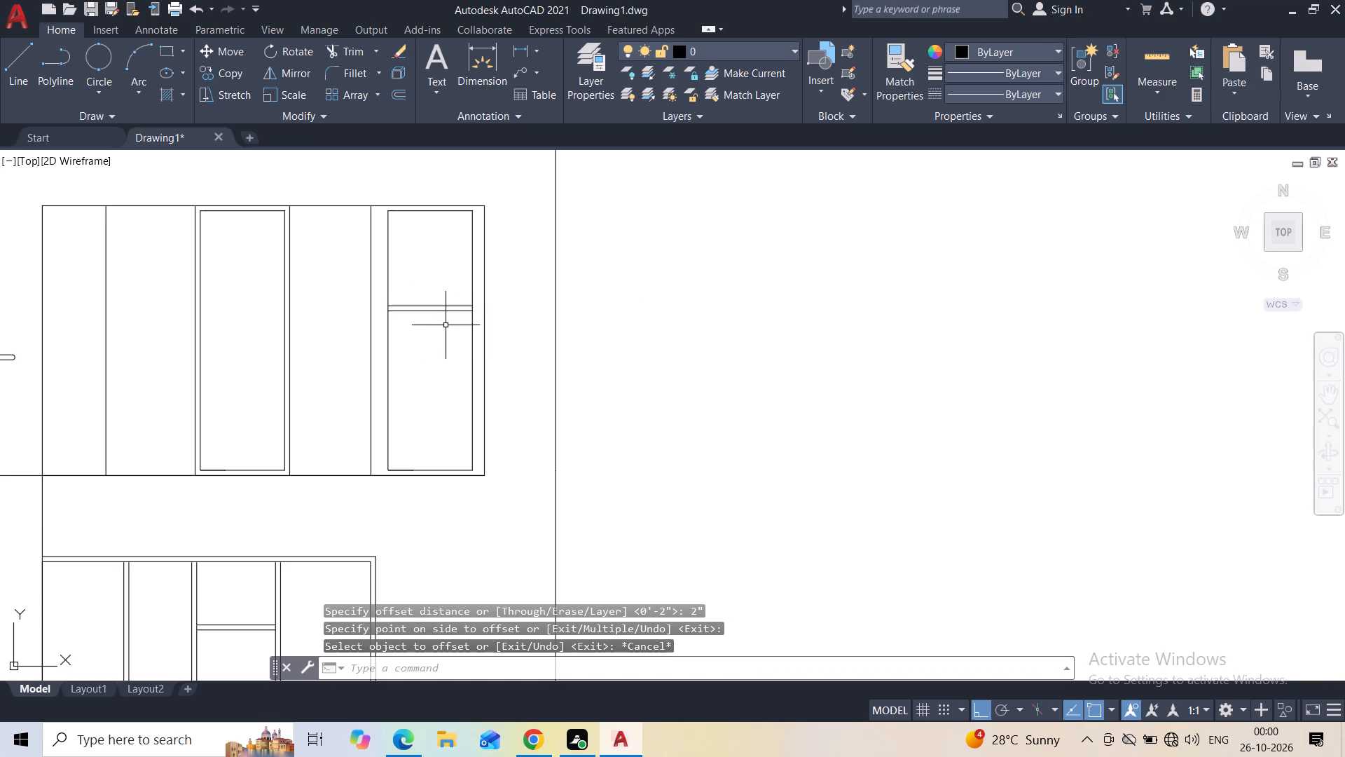
Delete the long bottom line of the rightmost bay's inner frame.
middle_drag(467, 390, 429, 313)
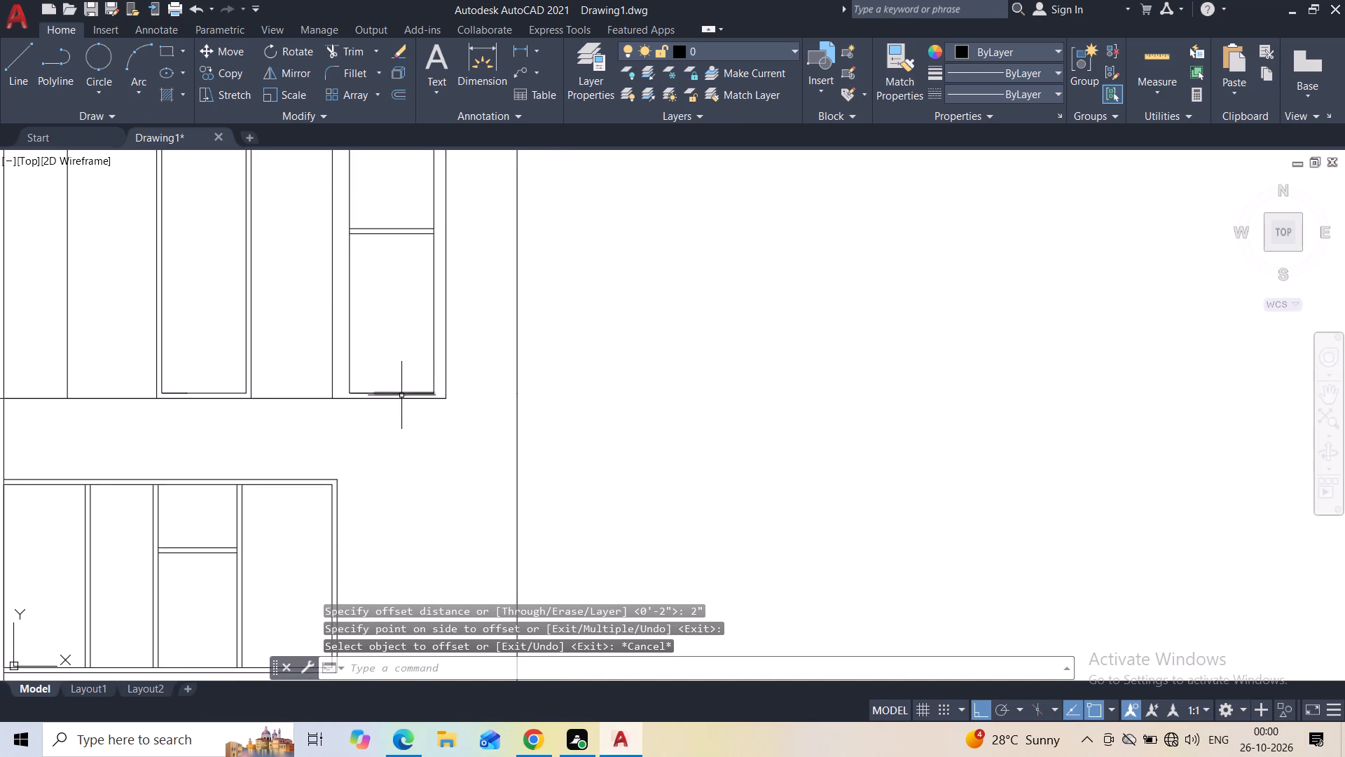
click(399, 394)
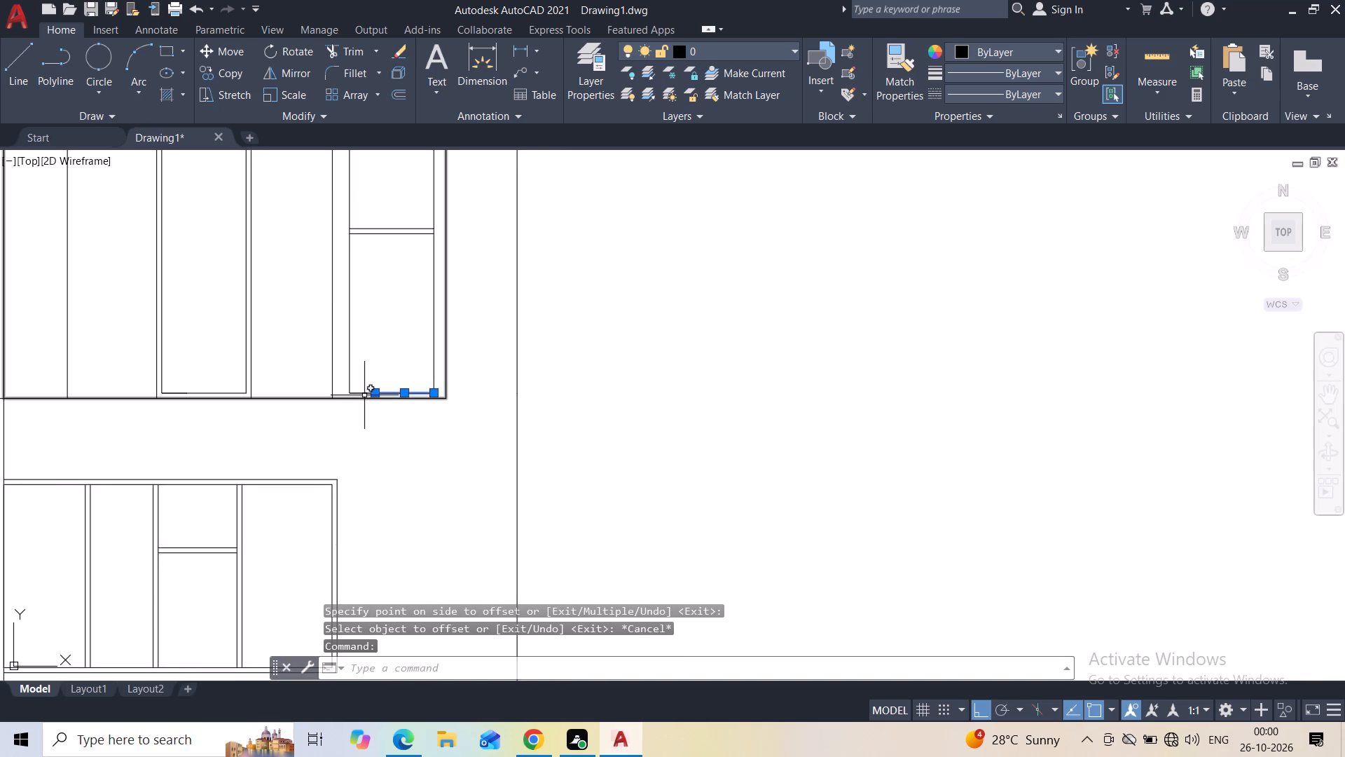
click(364, 394)
key(Delete)
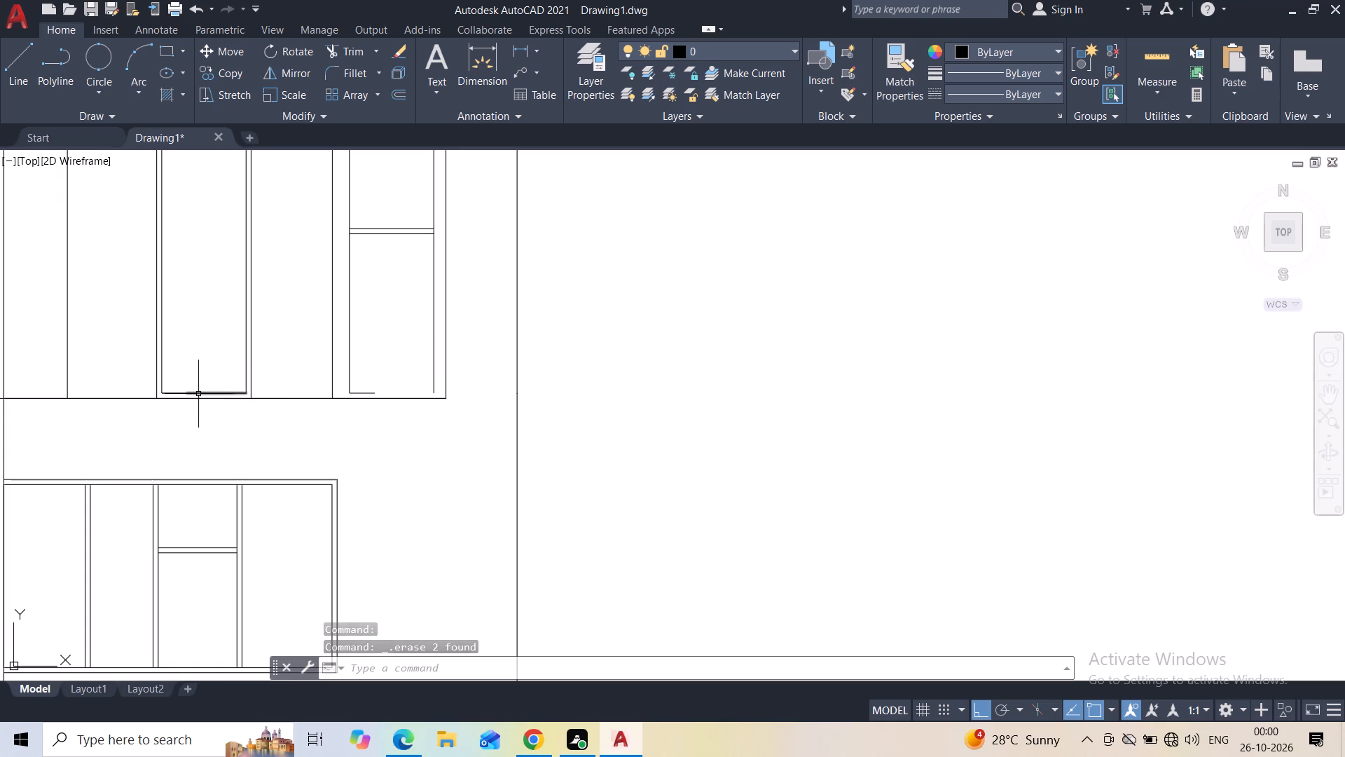
Delete the short leftover segment overlapping the bottom line of the middle bay's inner frame.
click(174, 393)
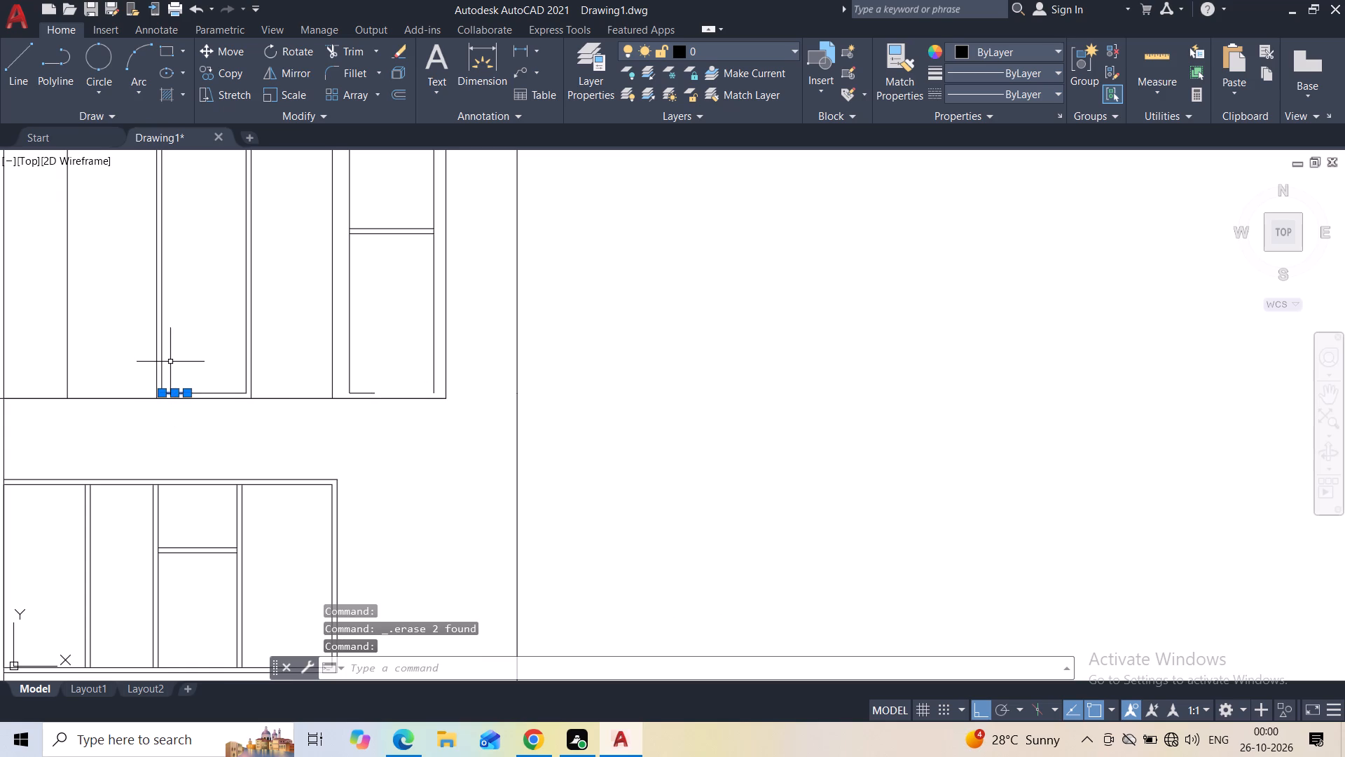
key(Delete)
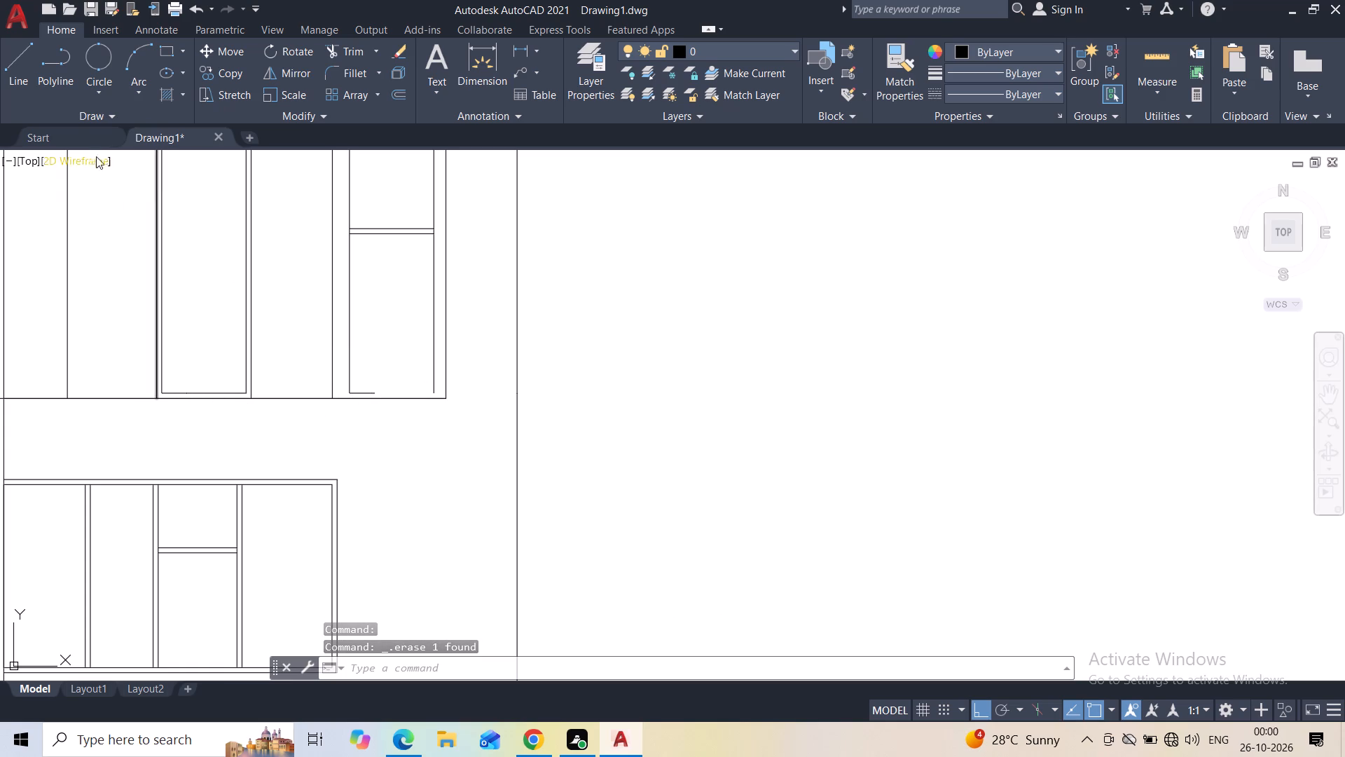
Draw a horizontal line about 3'-2" long across the rightmost bay's lower part, from the outer right edge to the inner frame's left line.
click(13, 72)
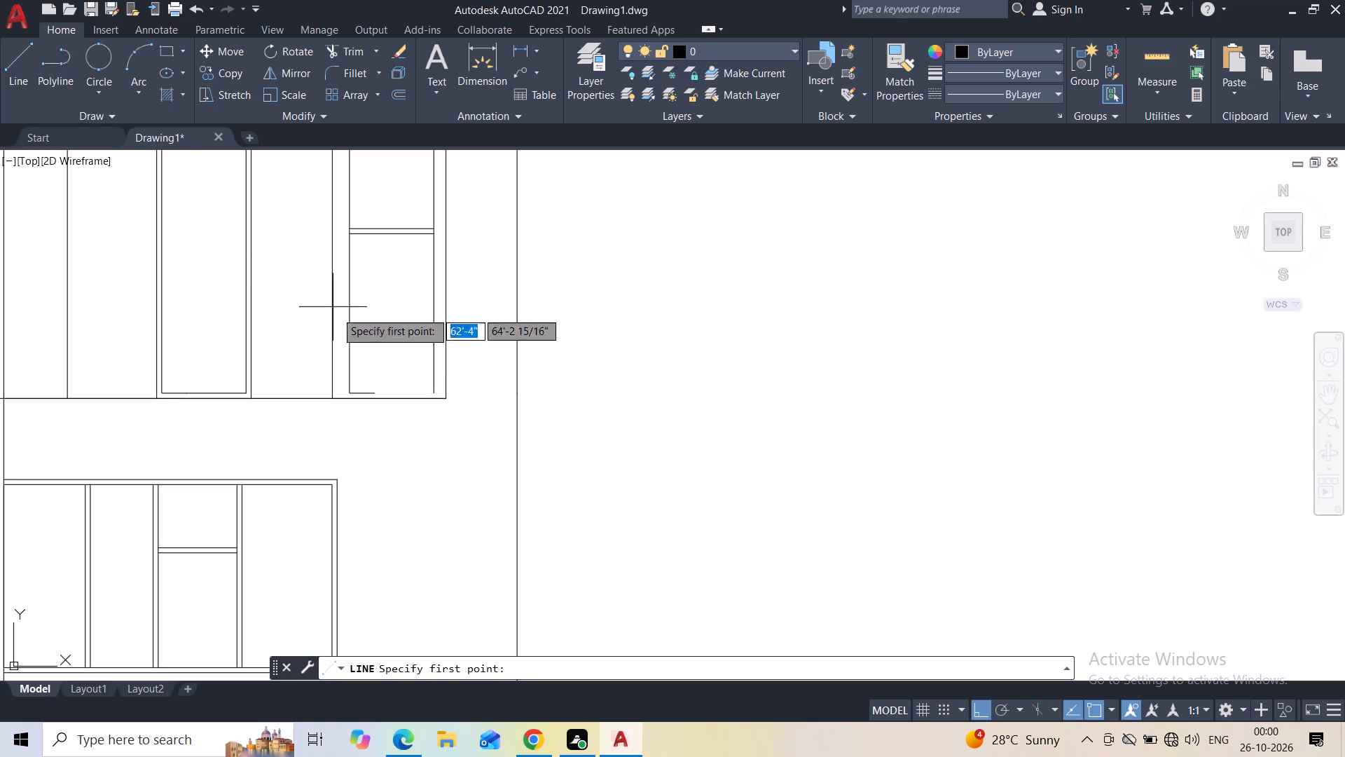
click(444, 320)
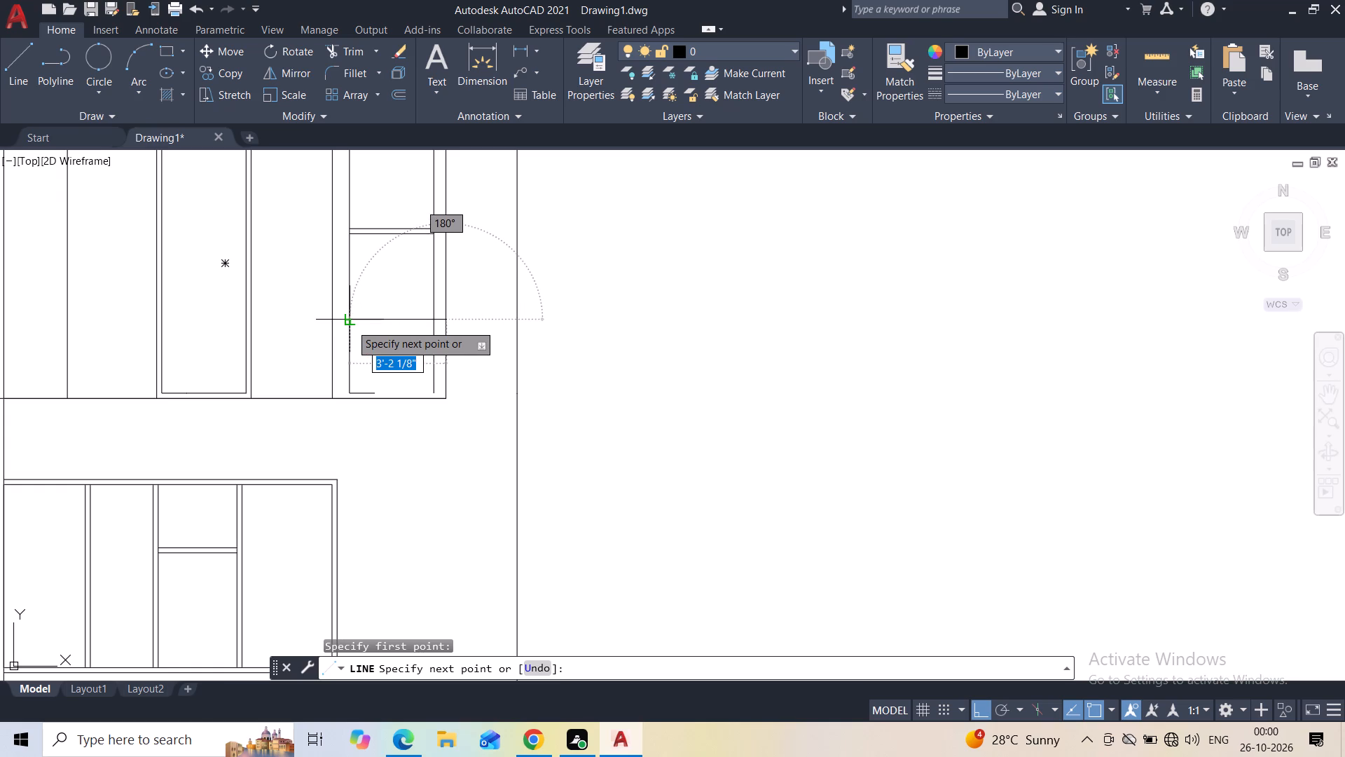
click(350, 324)
key(Escape)
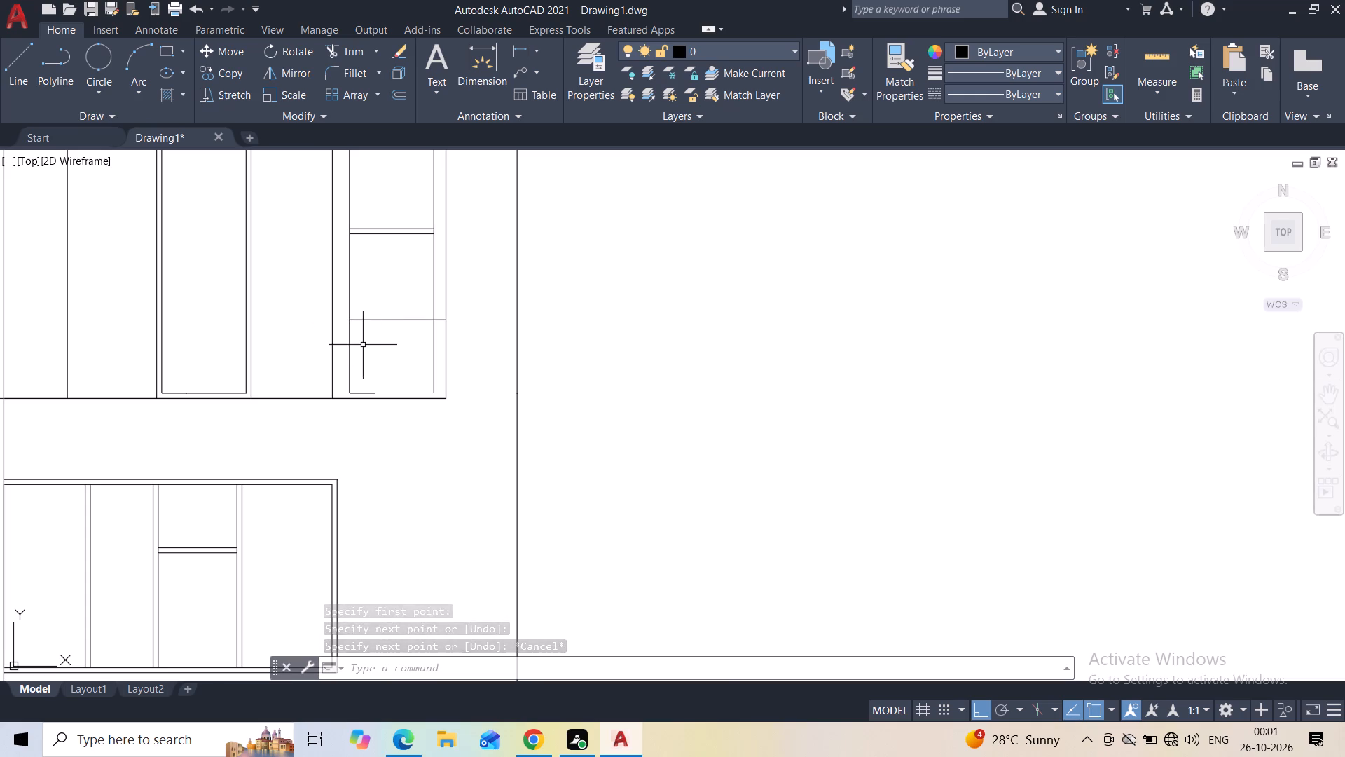
Draw a vertical line from the new horizontal line down to the short bottom segment, just inside the inner frame's left line.
key(space)
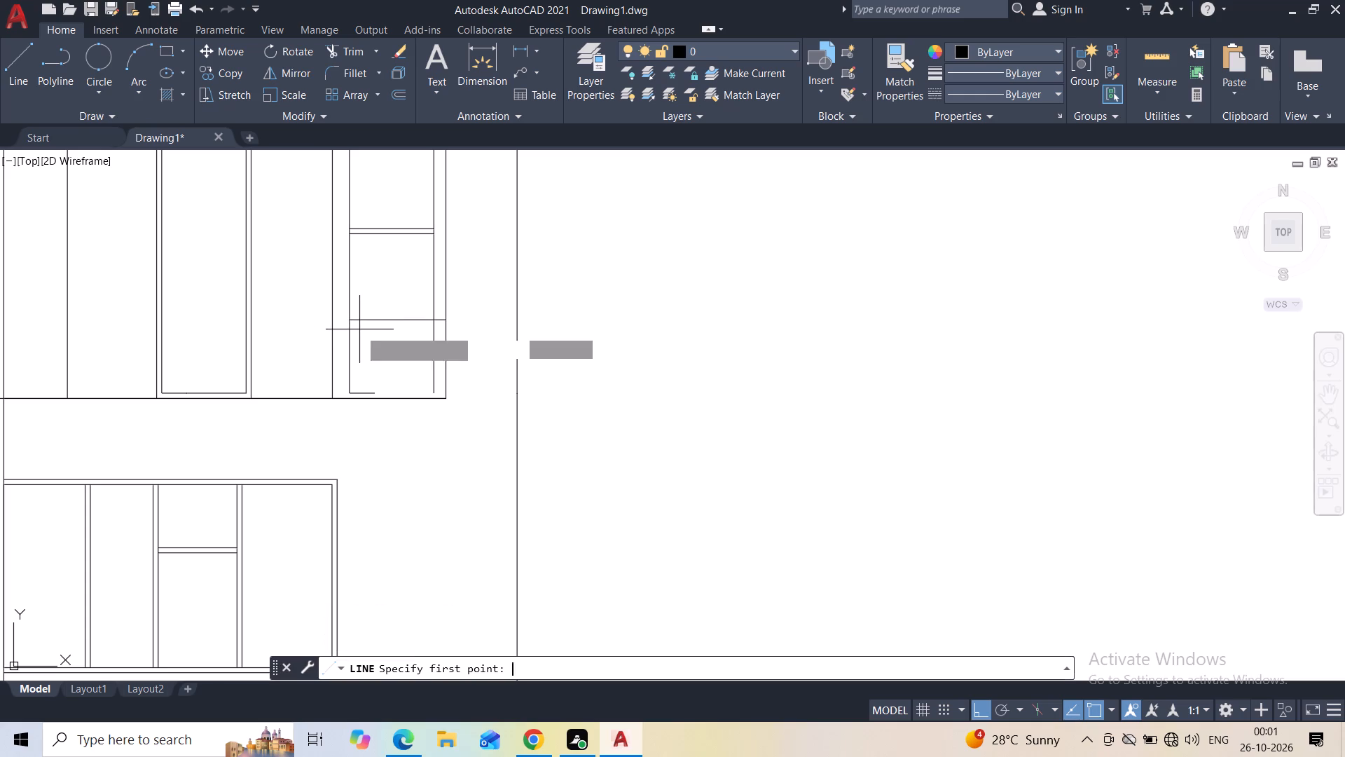
click(362, 322)
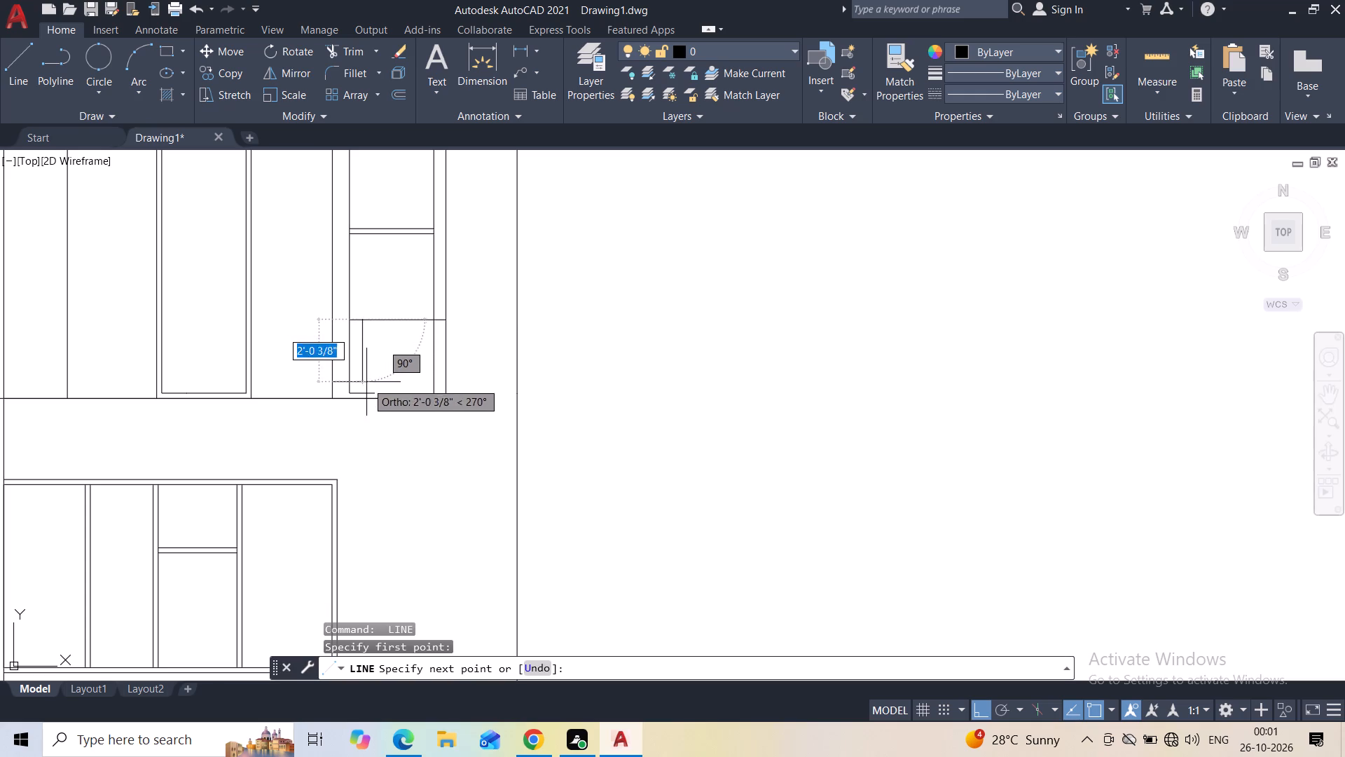
click(364, 392)
key(Escape)
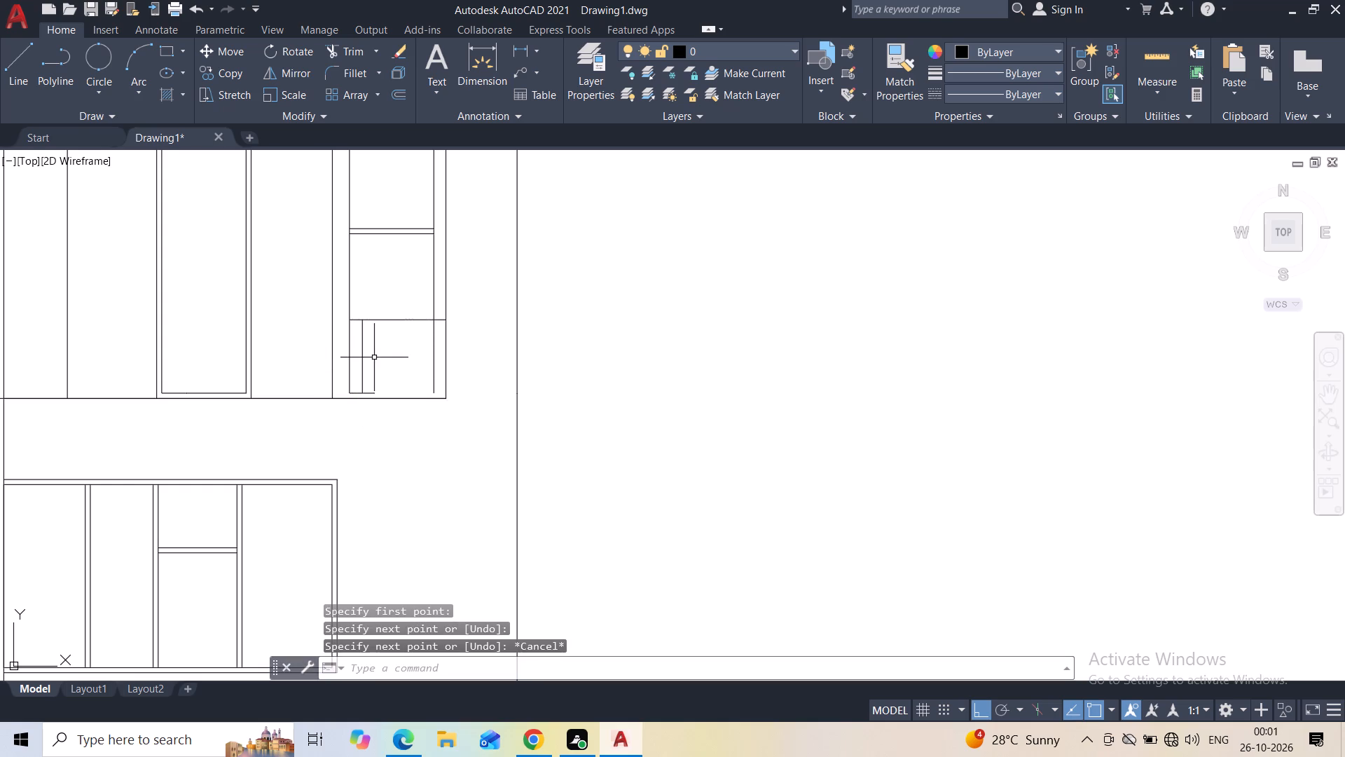
Draw two short vertical lines continuing the inner frame's left line and the new vertical down to the opening's base line.
scroll(376, 381, up, 2)
middle_drag(376, 381, 332, 348)
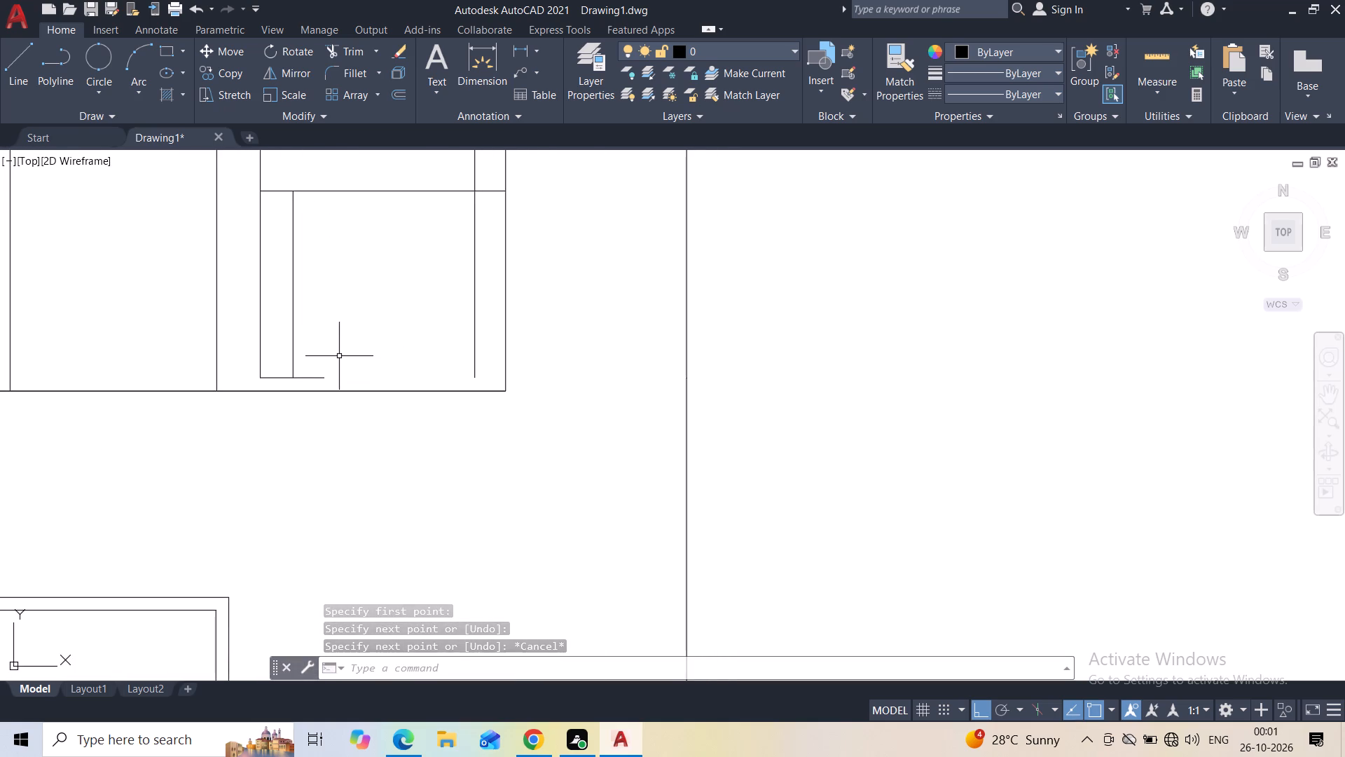
key(space)
scroll(286, 383, up, 2)
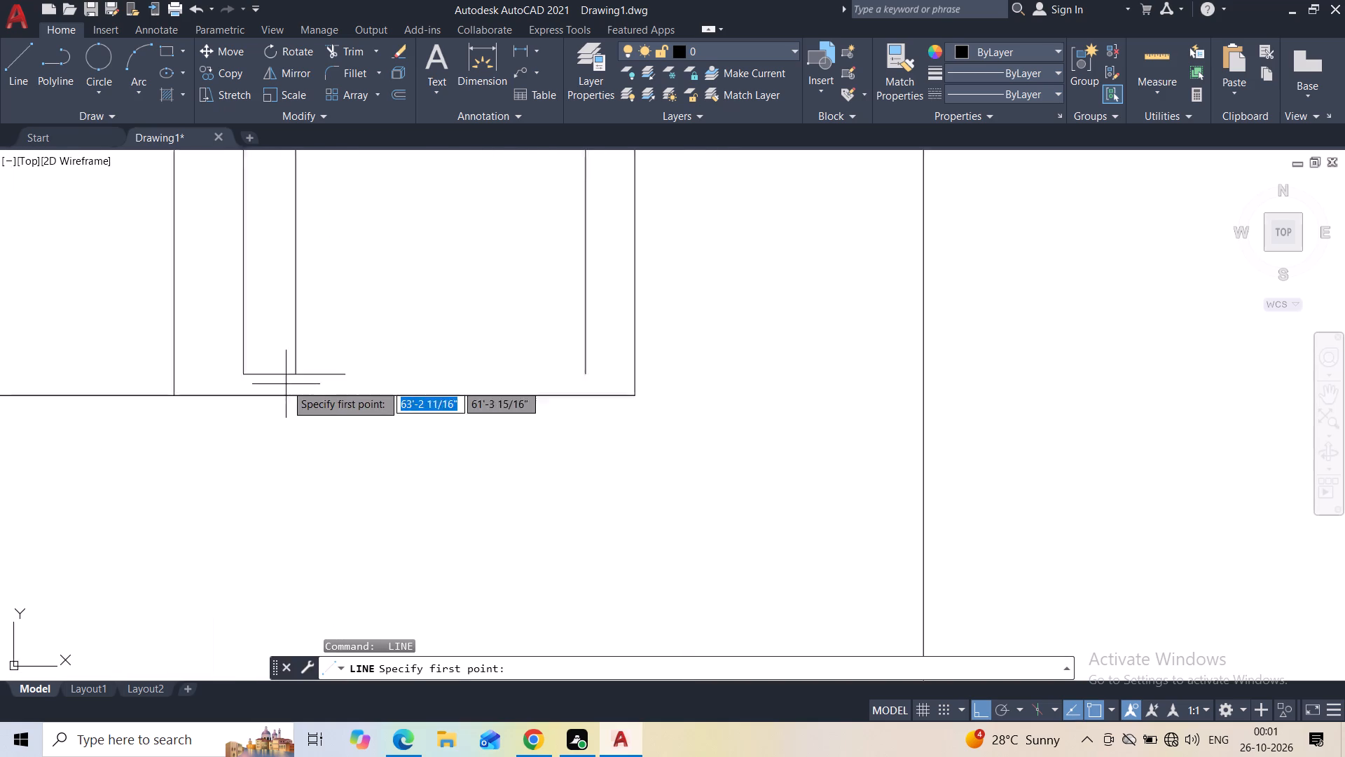
scroll(286, 384, up, 1)
click(171, 362)
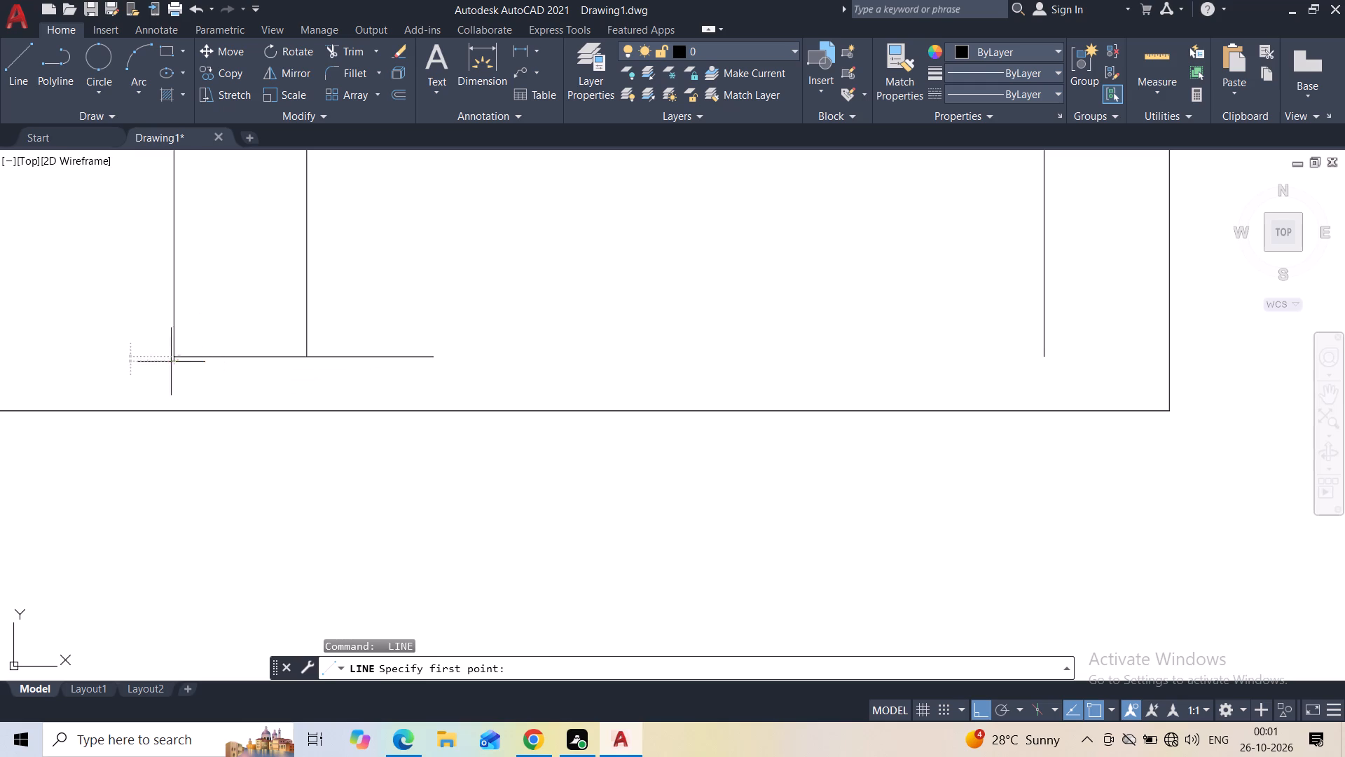
click(167, 408)
key(Escape)
key(space)
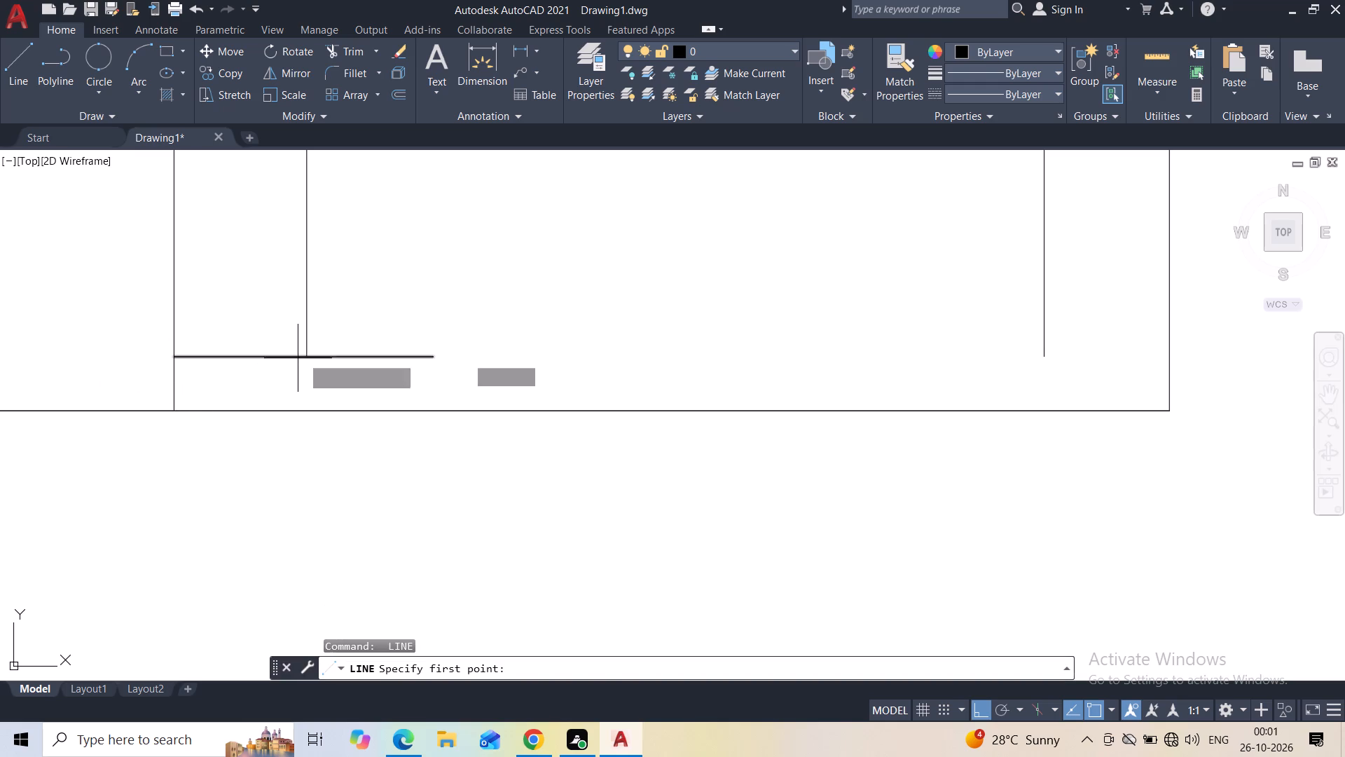
click(306, 358)
click(305, 409)
key(Escape)
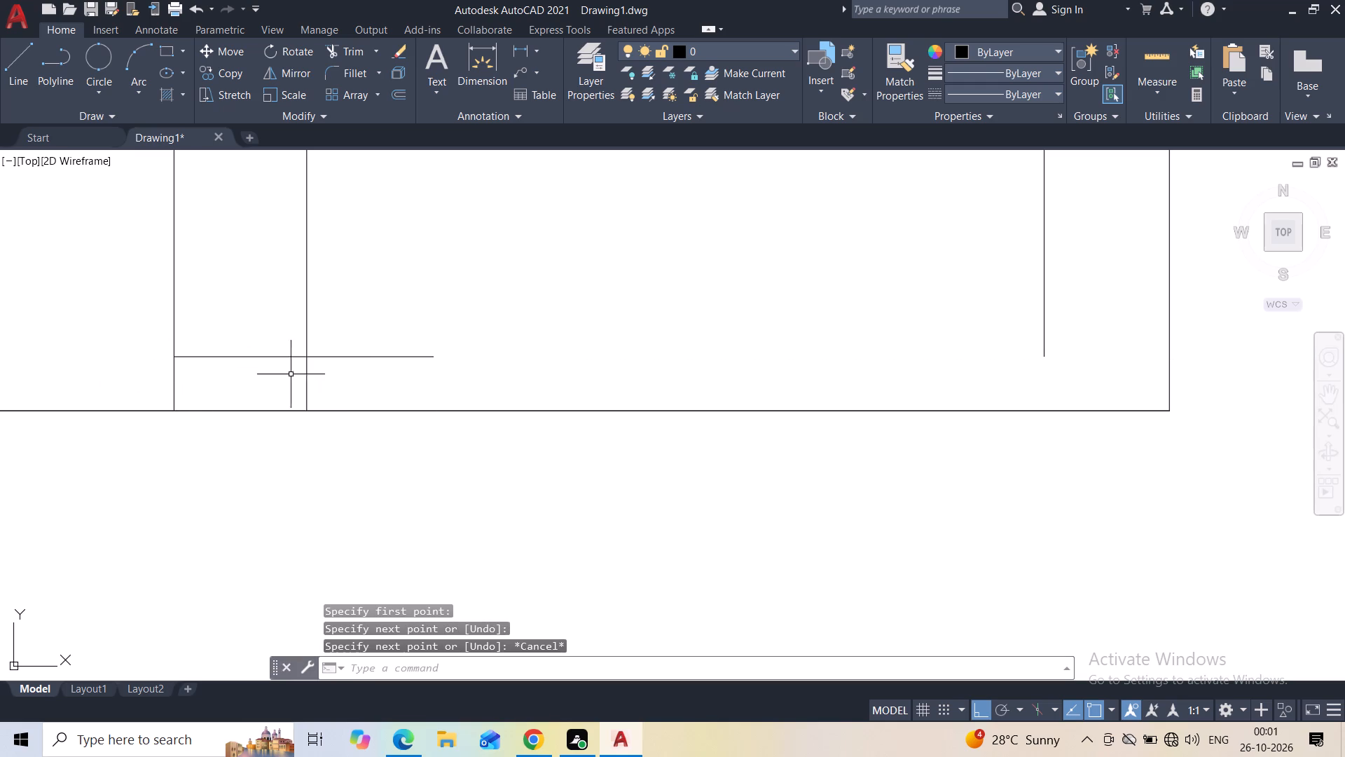
Trim away the short bottom segment and the inner frame's right vertical below the new horizontal line.
click(351, 50)
drag(242, 347, 246, 364)
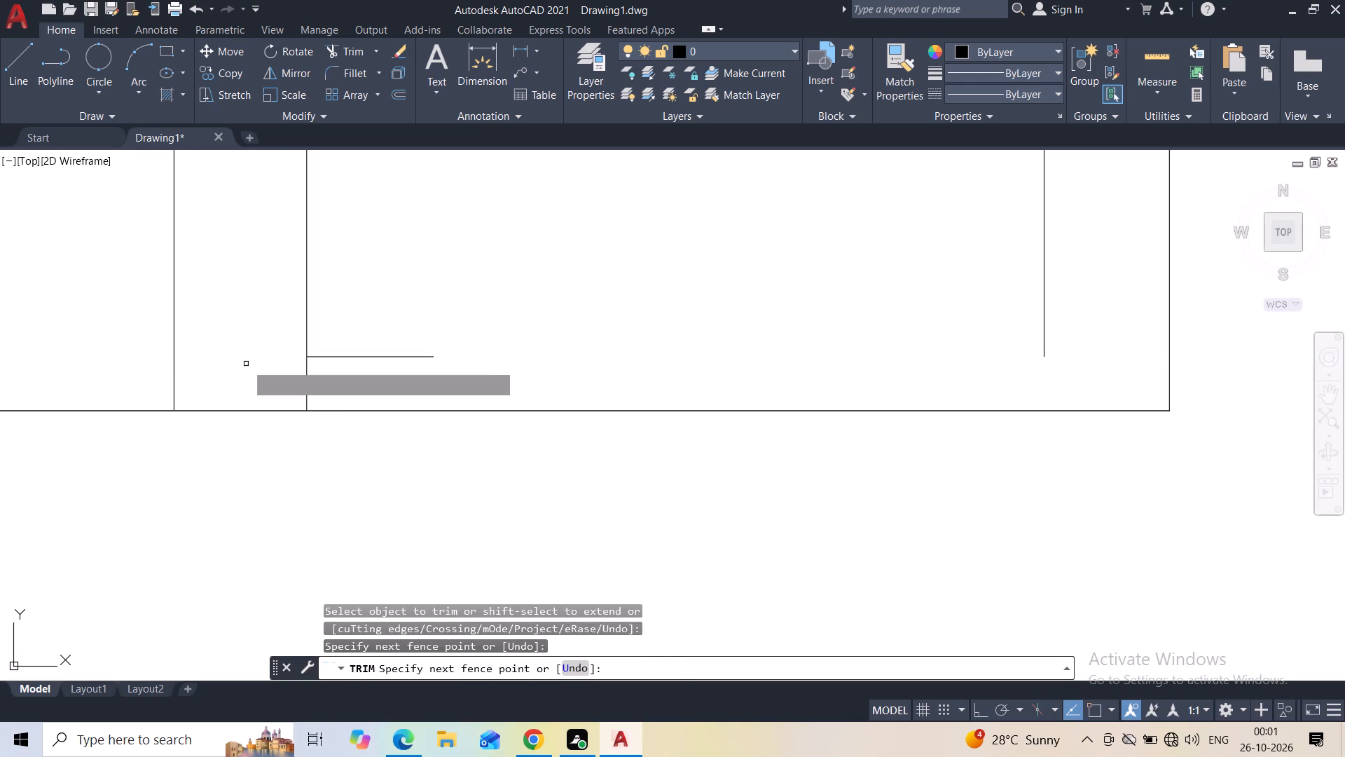
drag(332, 344, 338, 381)
scroll(446, 292, down, 3)
middle_drag(527, 264, 455, 408)
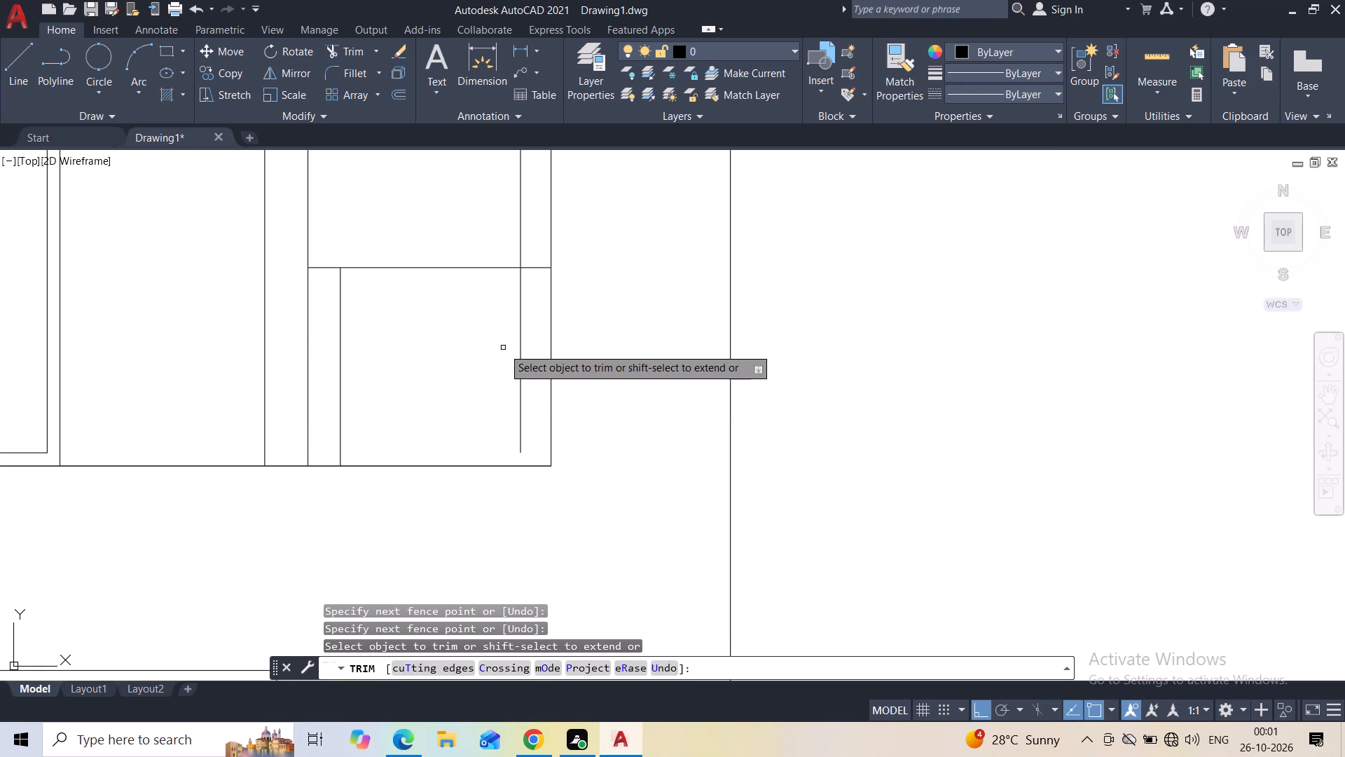
click(522, 339)
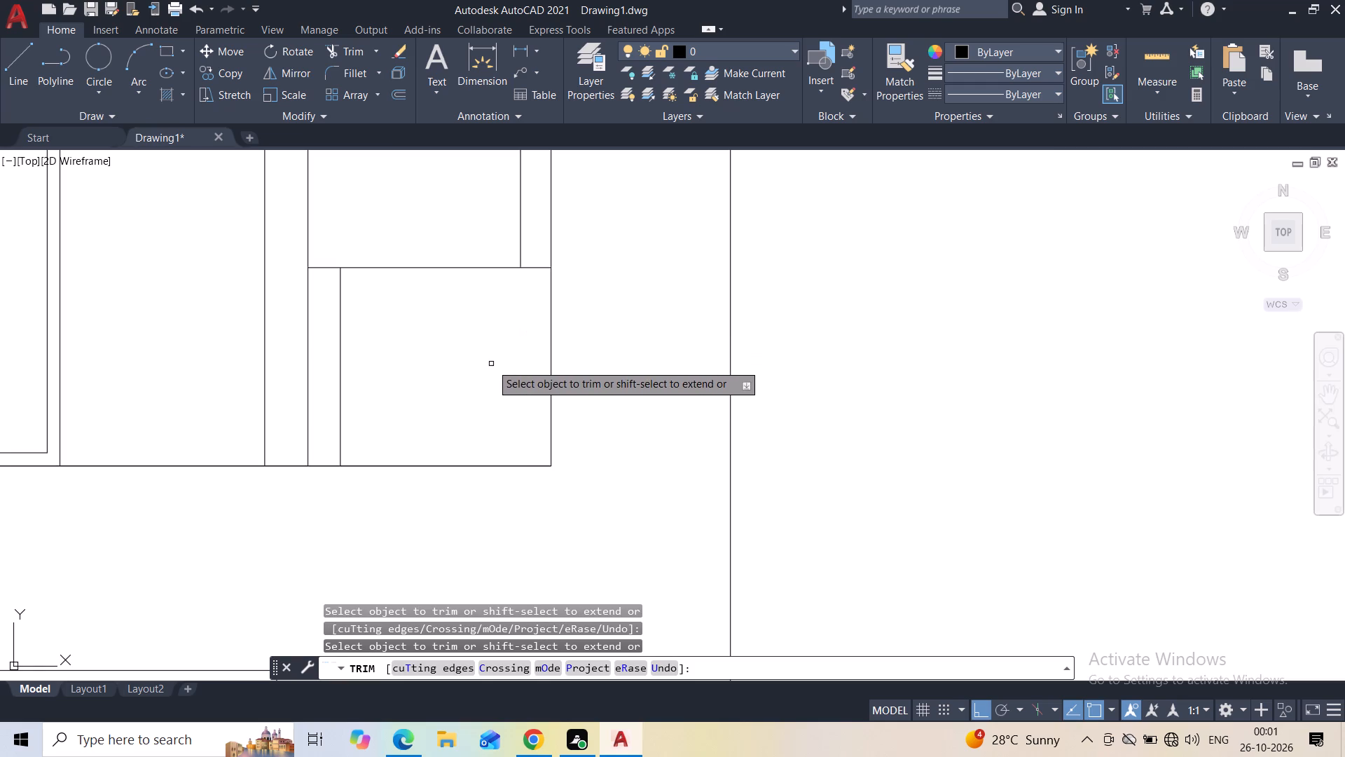
key(Escape)
Draw a second horizontal line just below the first, from the lower panel's left vertical toward the outer right edge.
scroll(491, 364, down, 2)
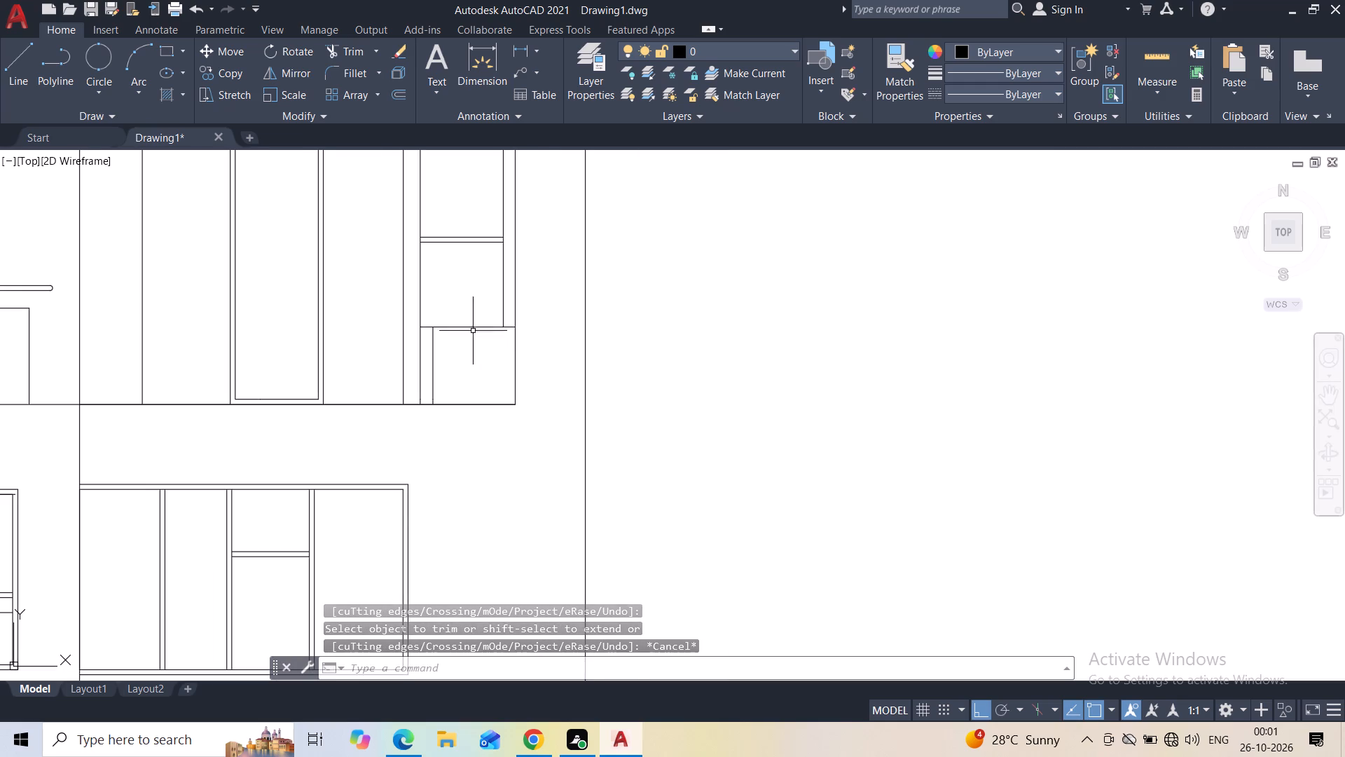
middle_drag(474, 329, 467, 402)
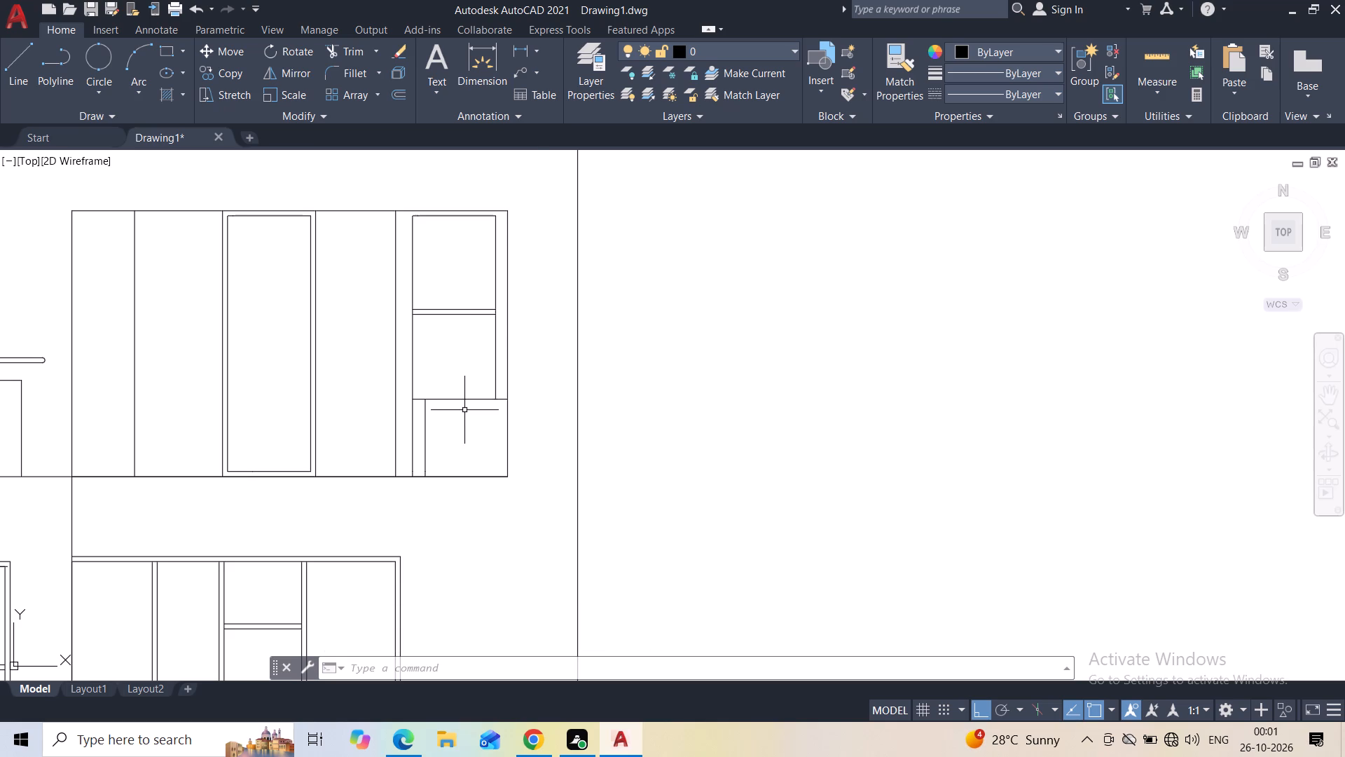
scroll(464, 411, up, 2)
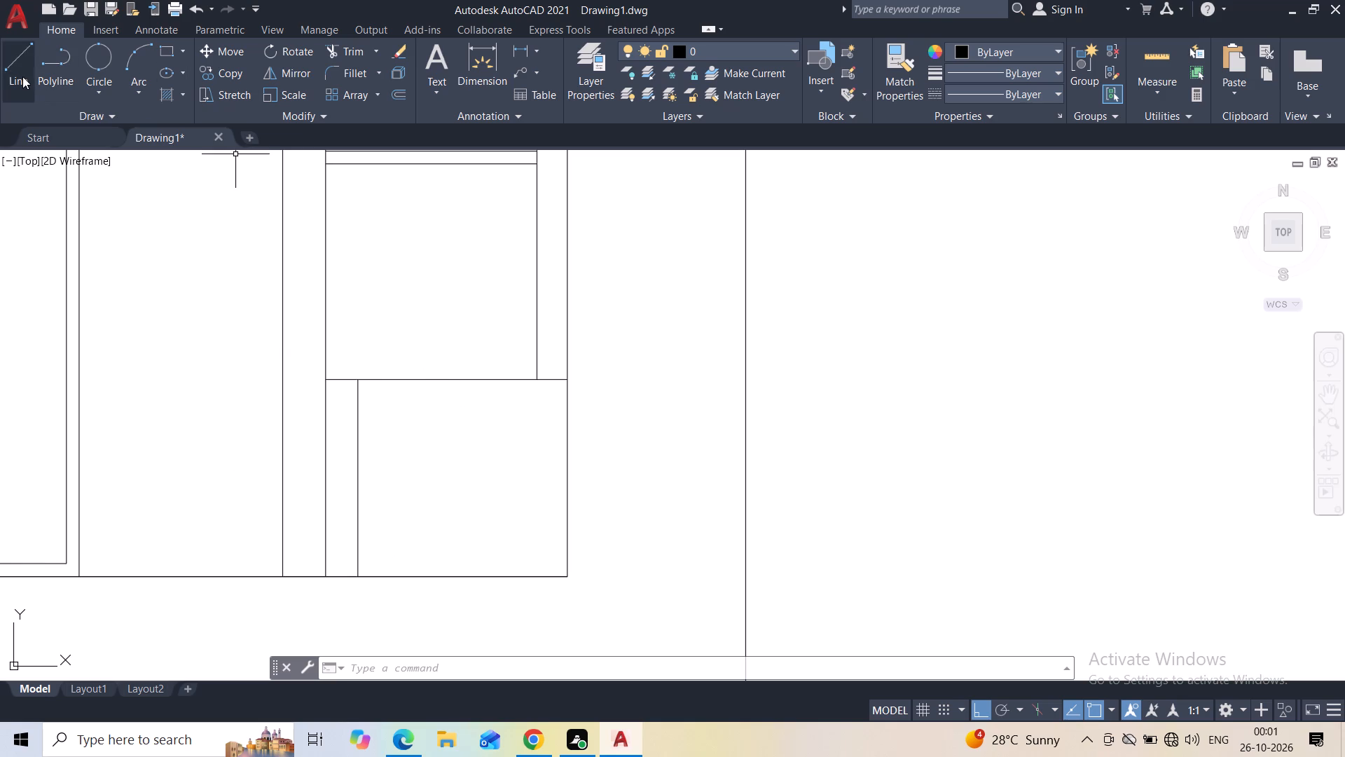
click(22, 76)
scroll(370, 396, up, 2)
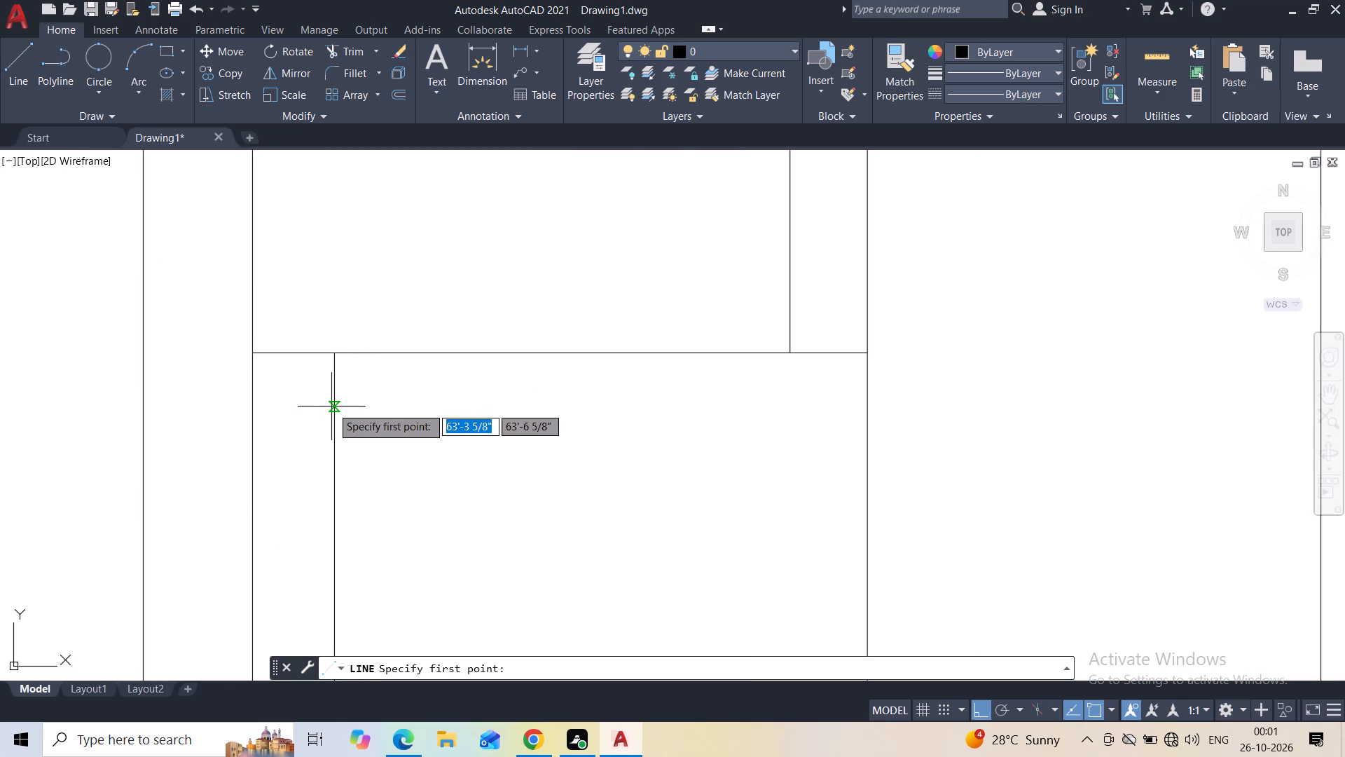
click(336, 407)
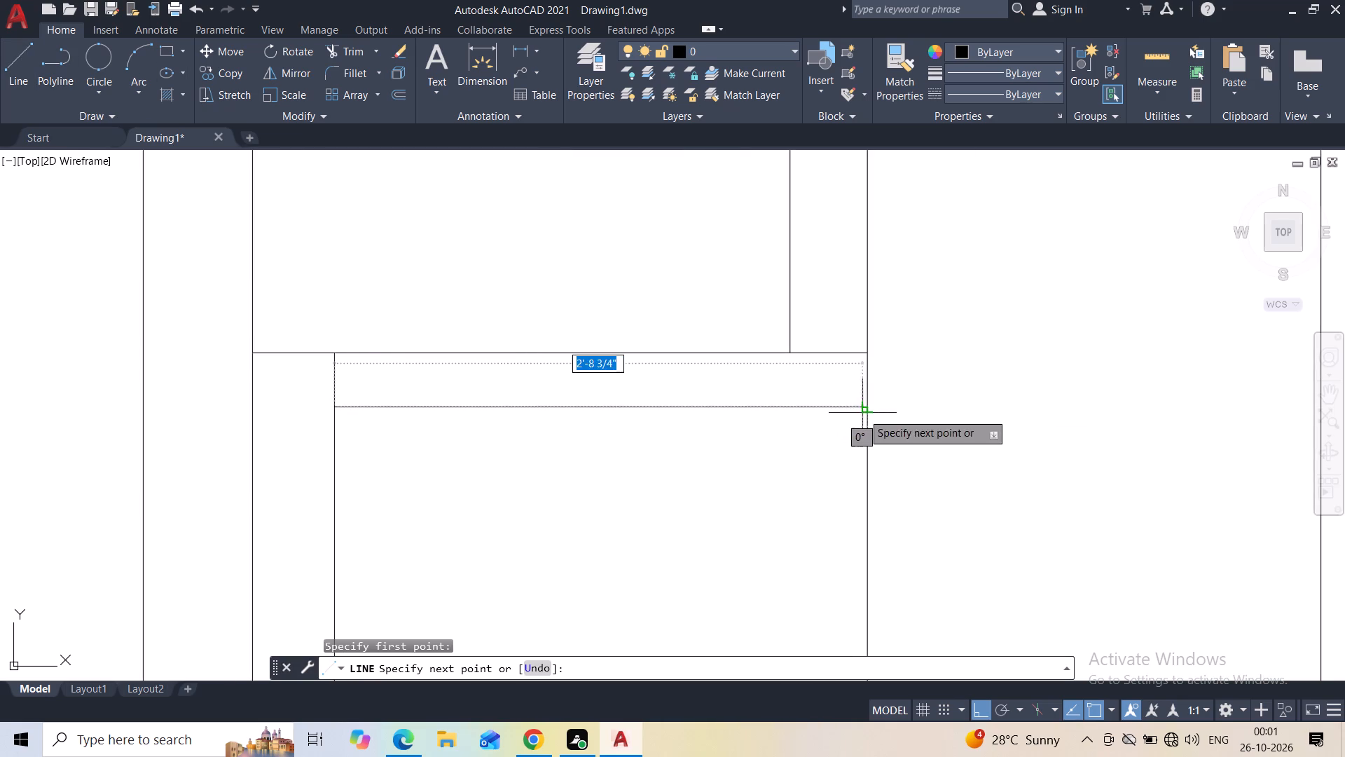
click(863, 414)
key(Escape)
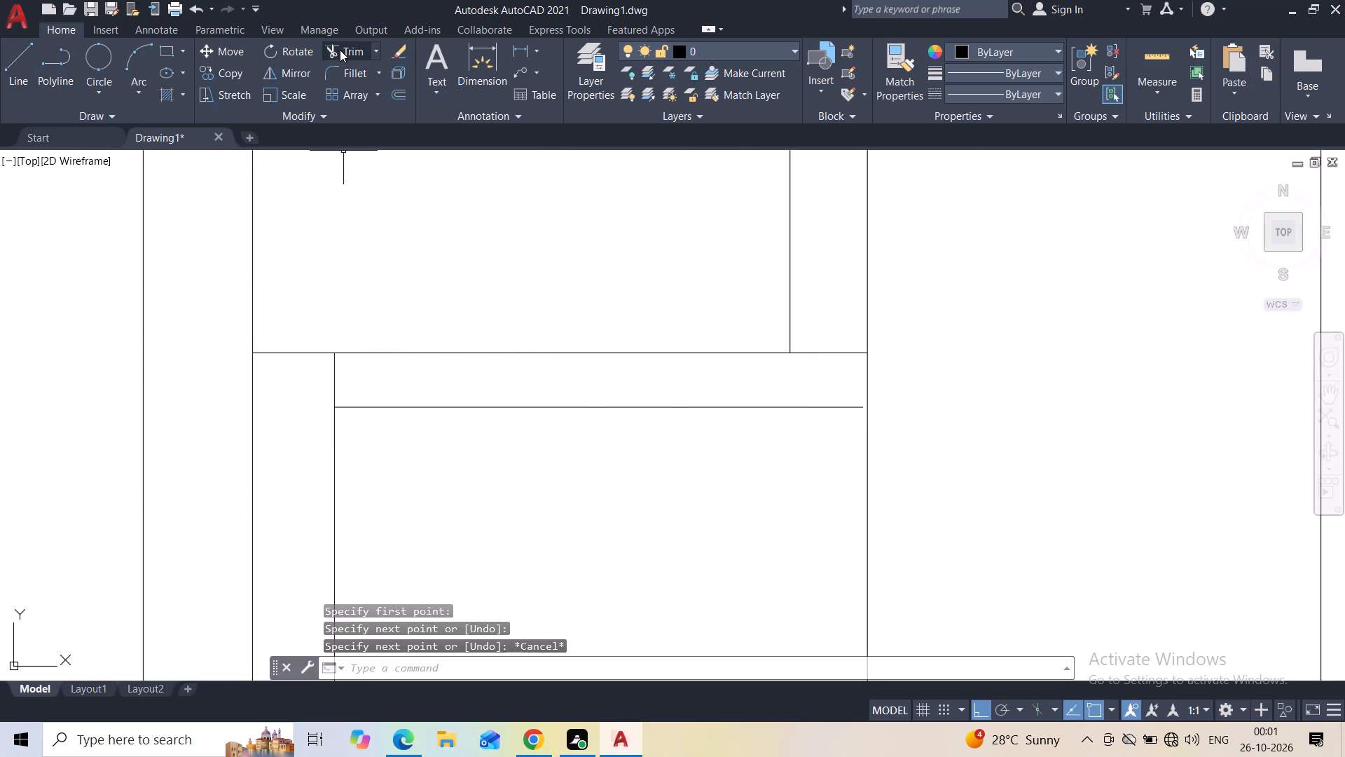
Close the lower panel's top corners by trimming the vertical above the new line and extending that line to the outer right edge.
click(341, 53)
drag(352, 374, 321, 383)
key(Escape)
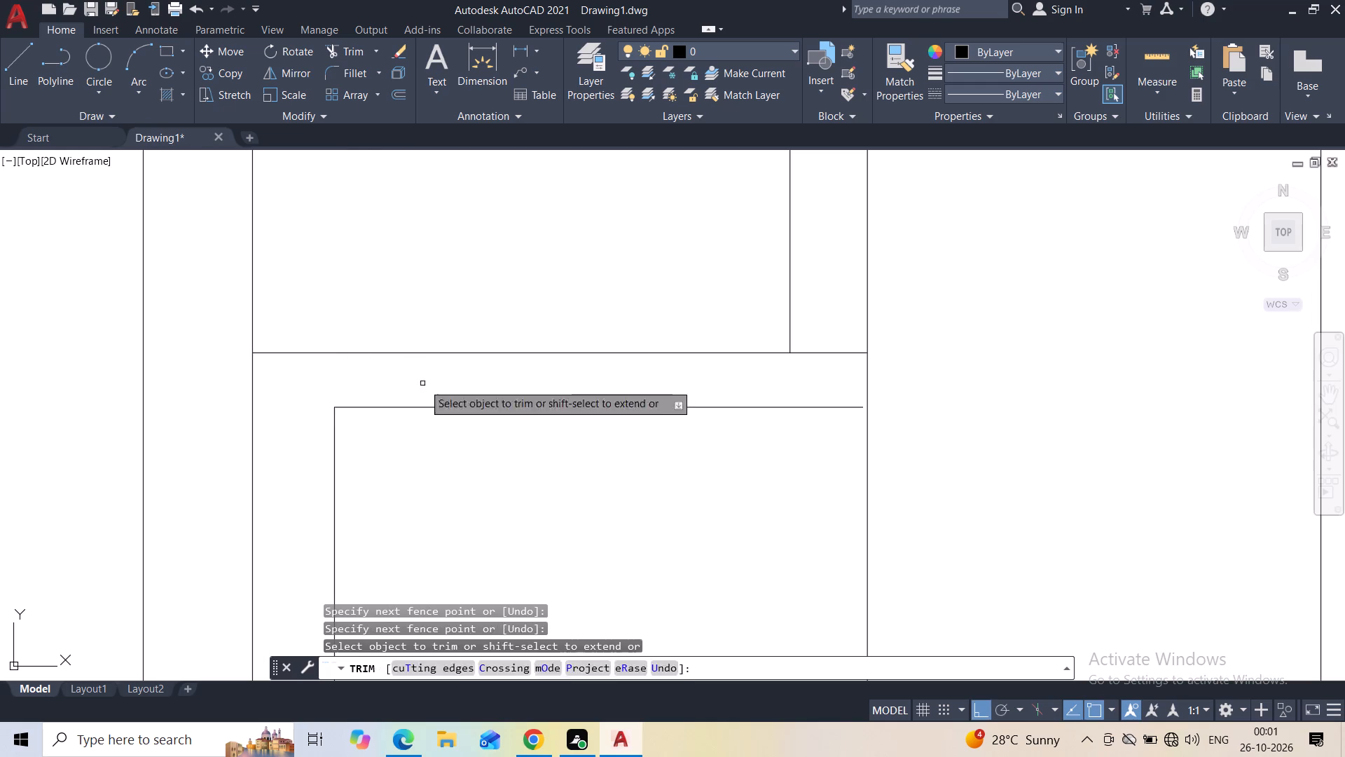
middle_drag(729, 415, 619, 430)
text(ex)
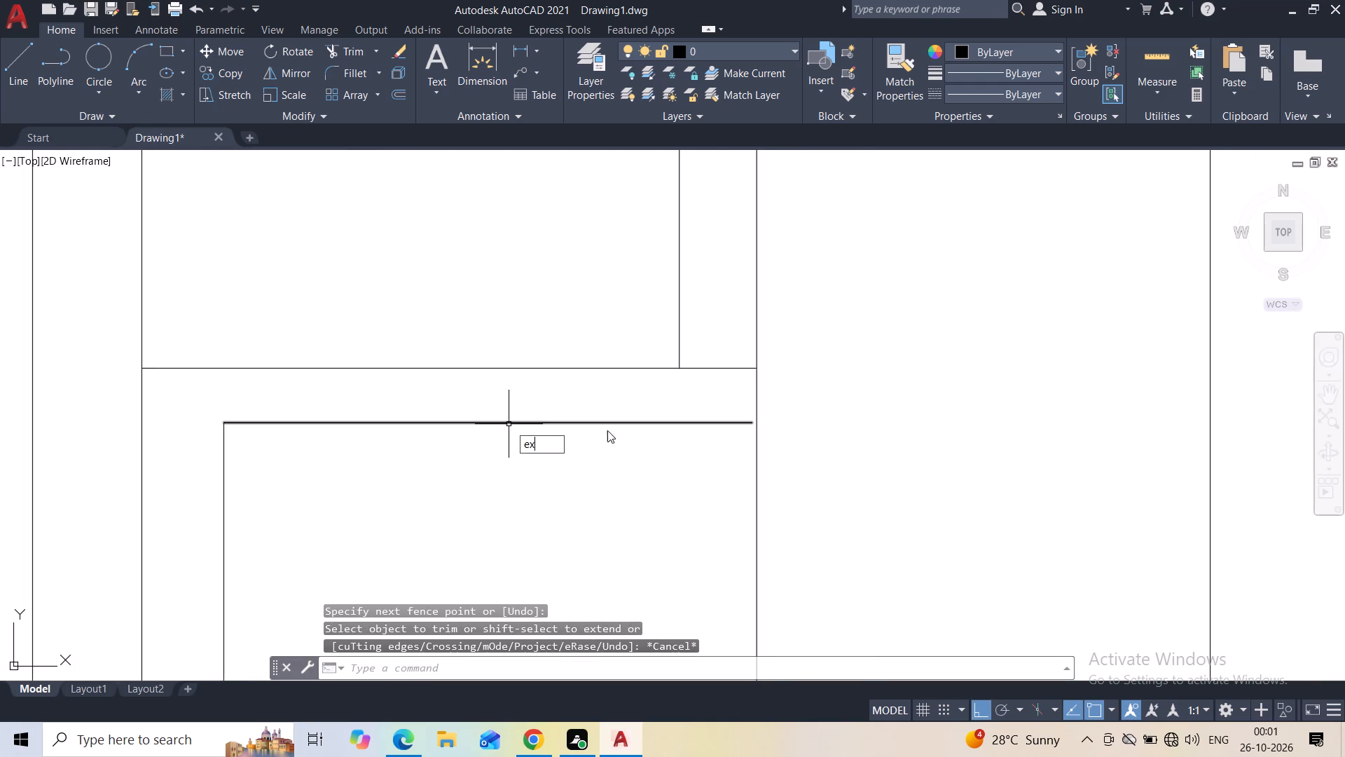
click(610, 460)
click(718, 422)
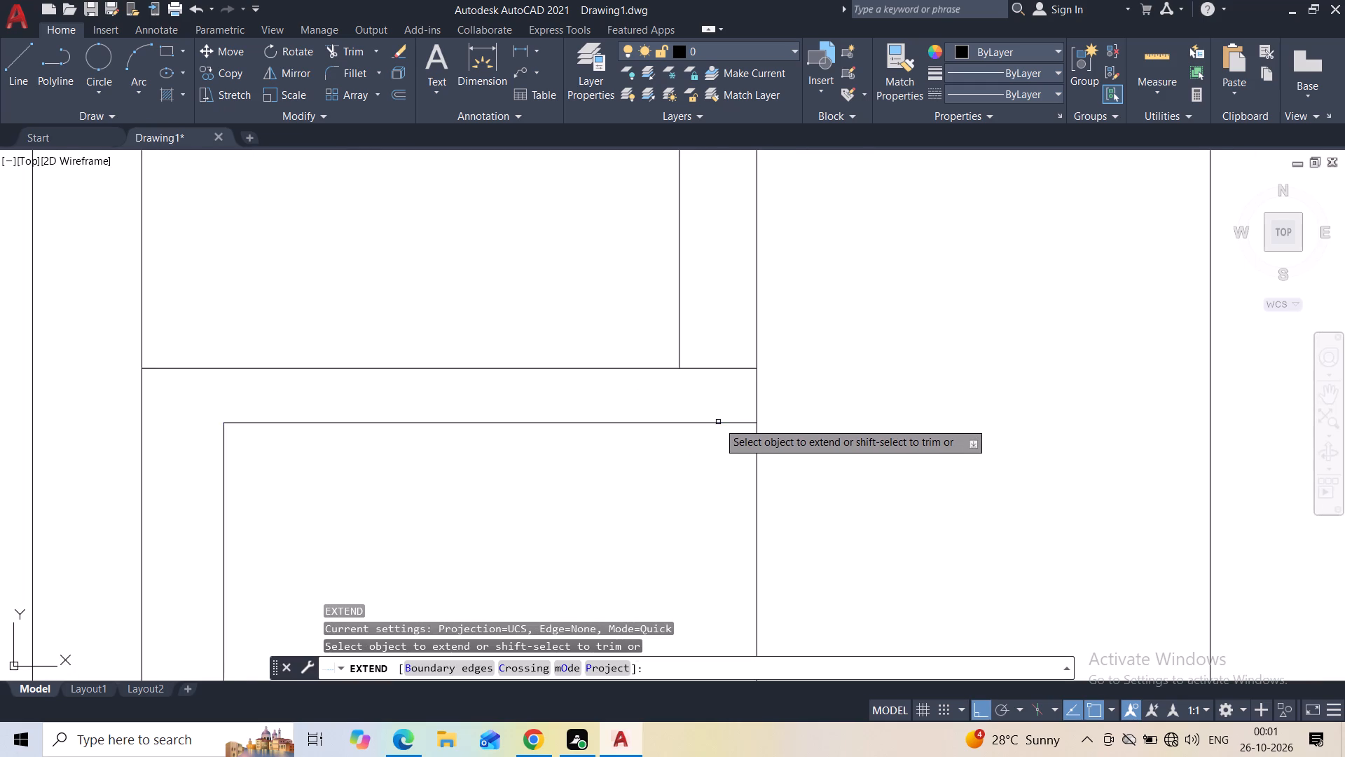
key(Escape)
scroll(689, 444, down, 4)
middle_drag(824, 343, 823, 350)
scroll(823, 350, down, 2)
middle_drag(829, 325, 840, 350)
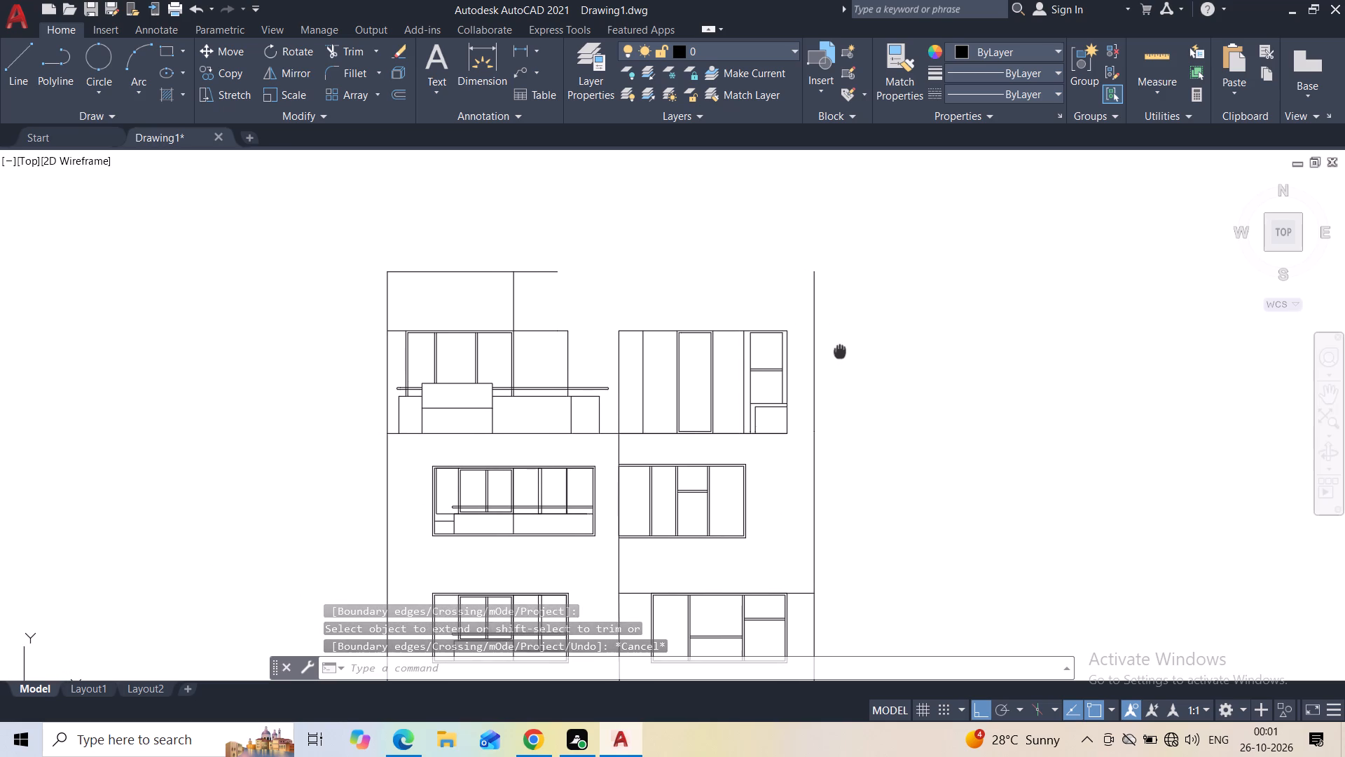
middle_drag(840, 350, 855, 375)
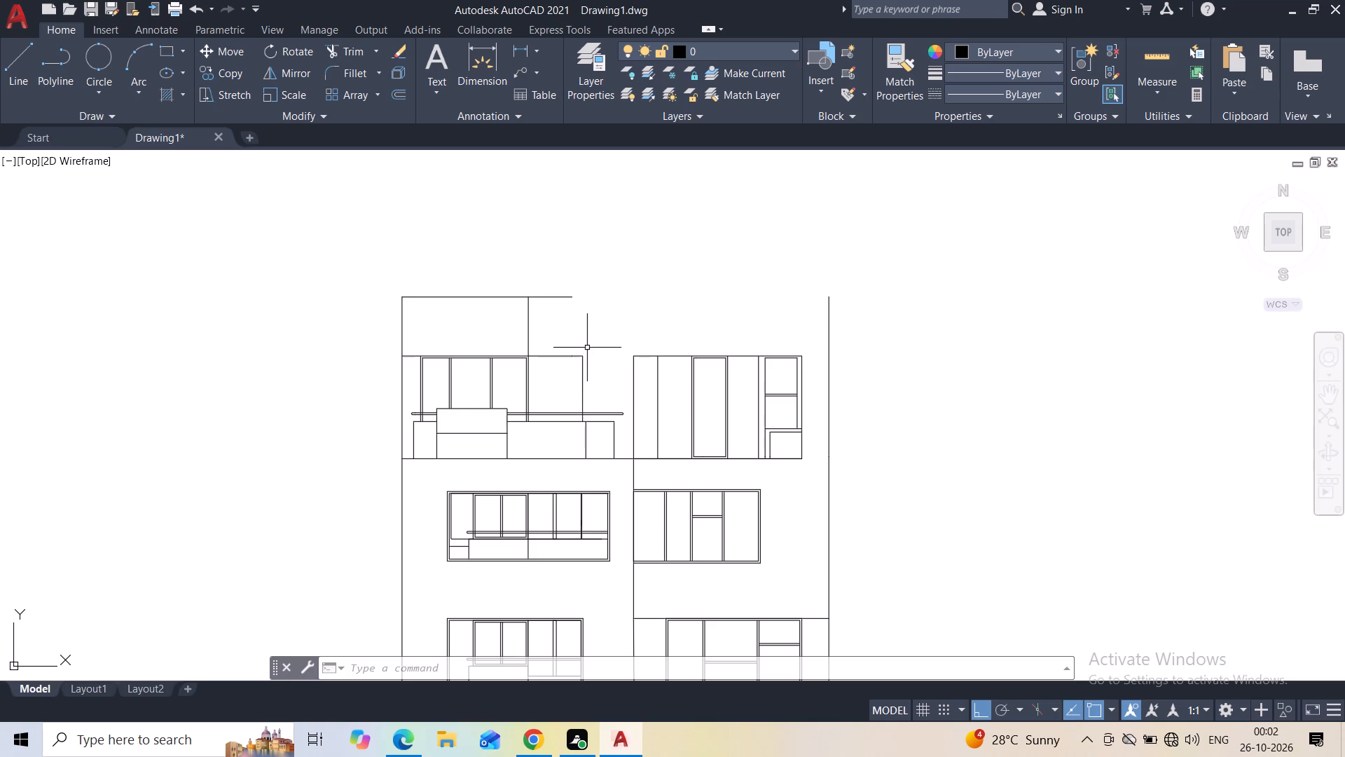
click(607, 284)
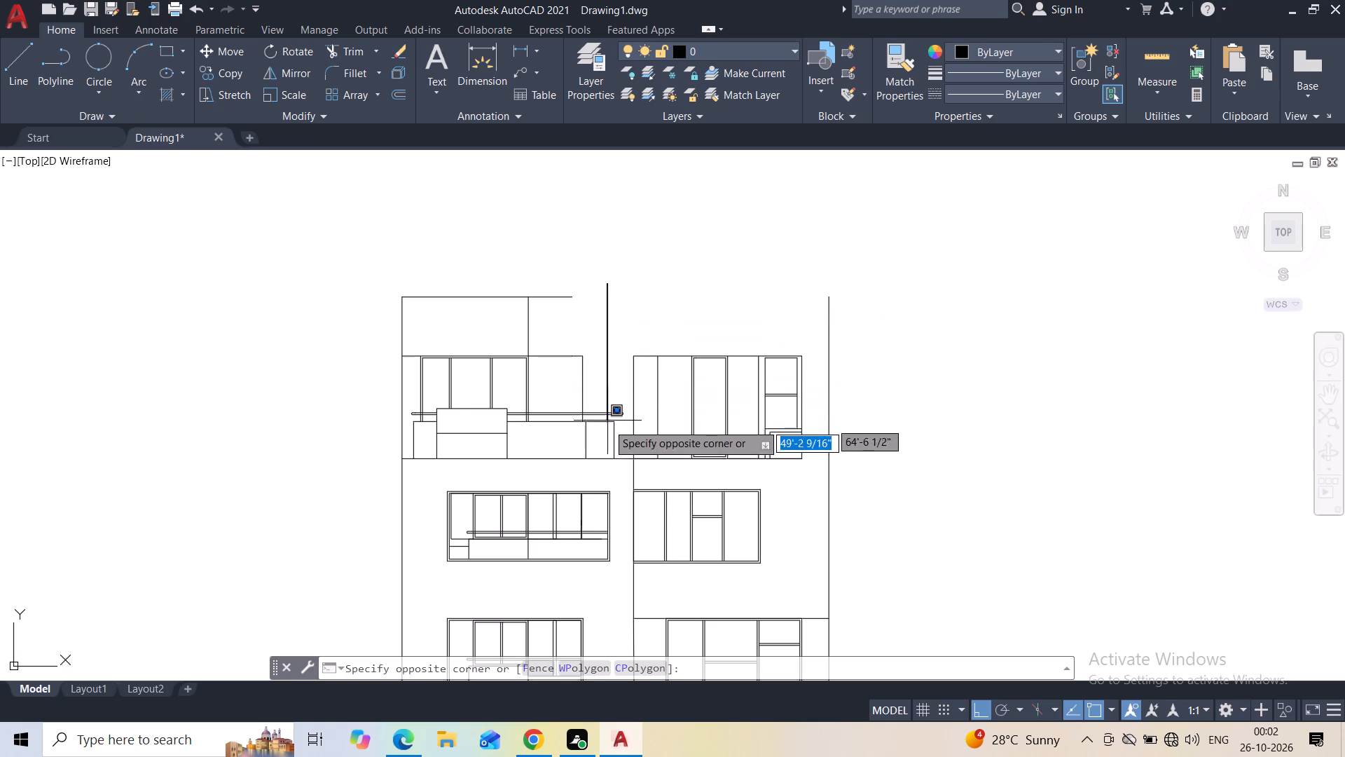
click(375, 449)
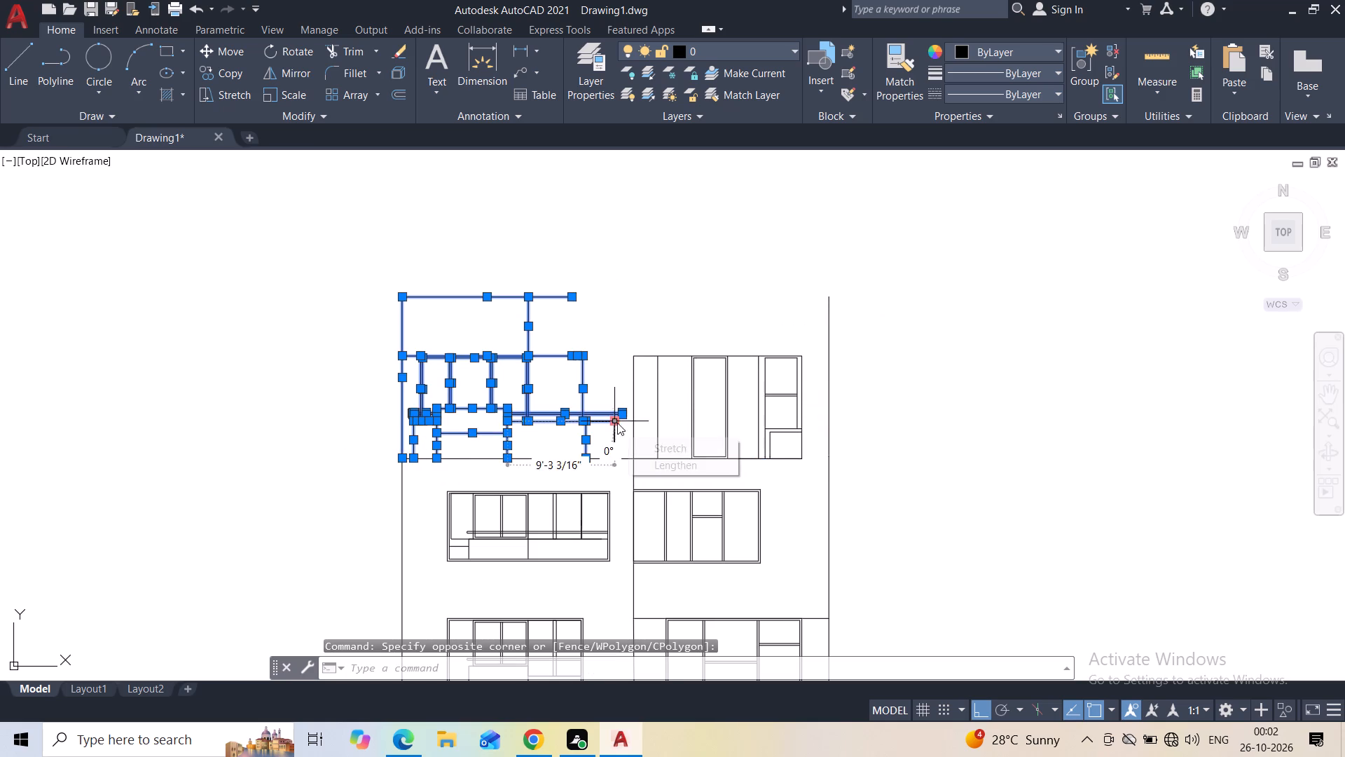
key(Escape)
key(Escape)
Copy the left top-storey window and balcony composition 14'-0" straight up, onto the horizontal line above it.
click(583, 287)
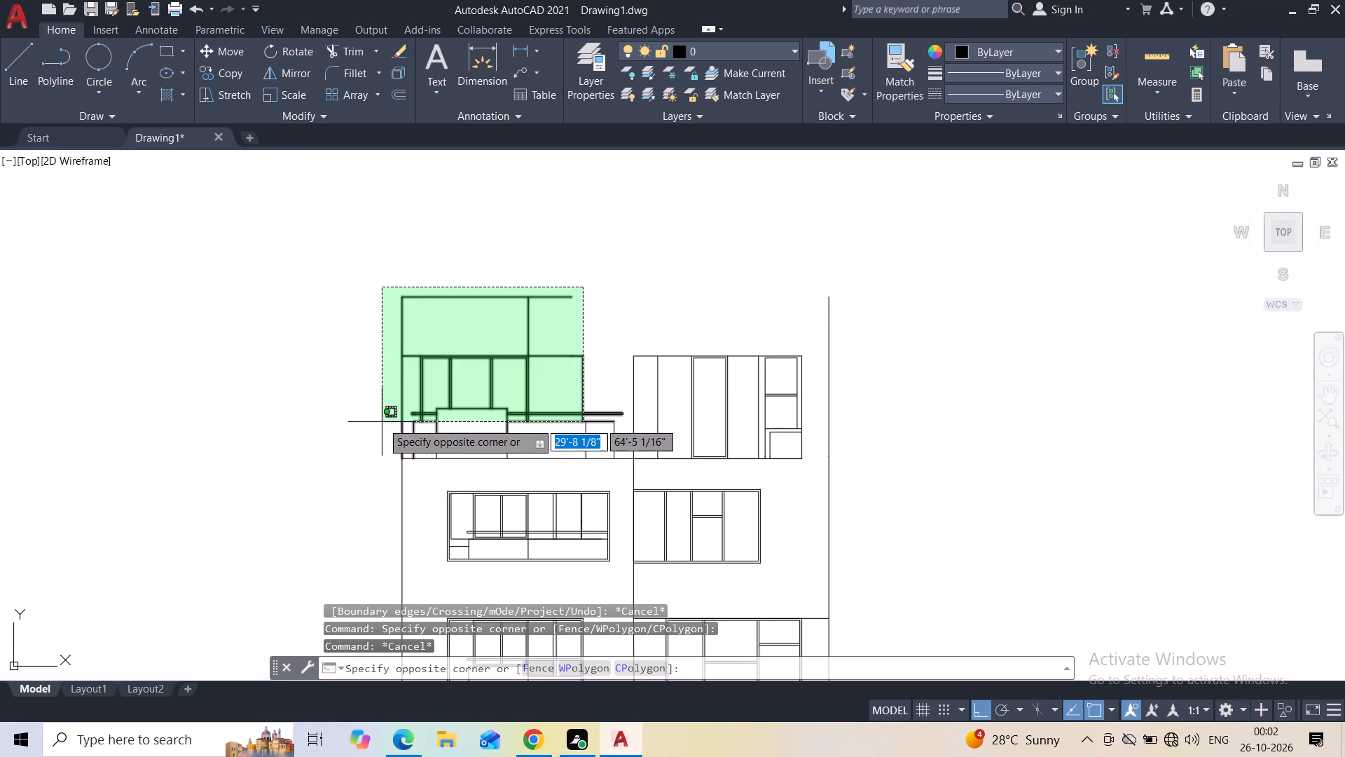
click(380, 418)
scroll(498, 438, up, 1)
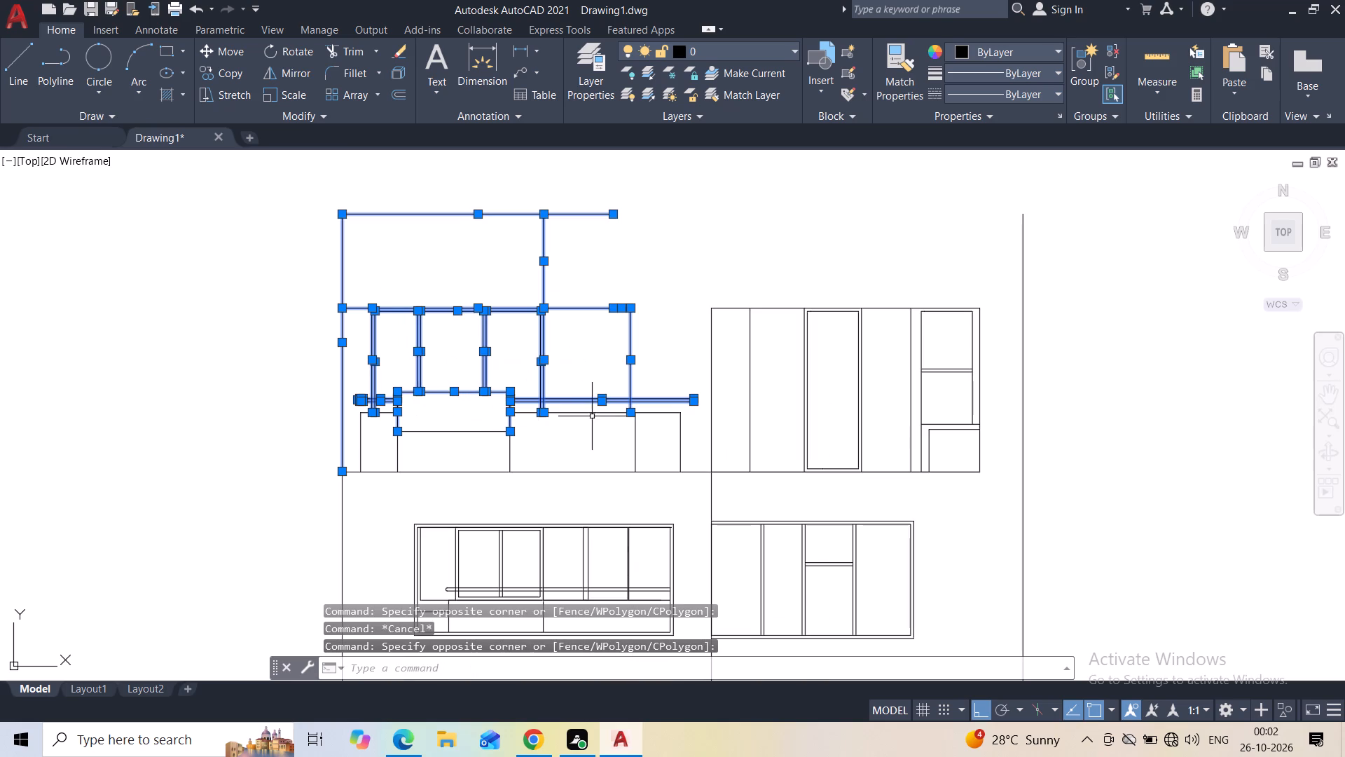
click(651, 432)
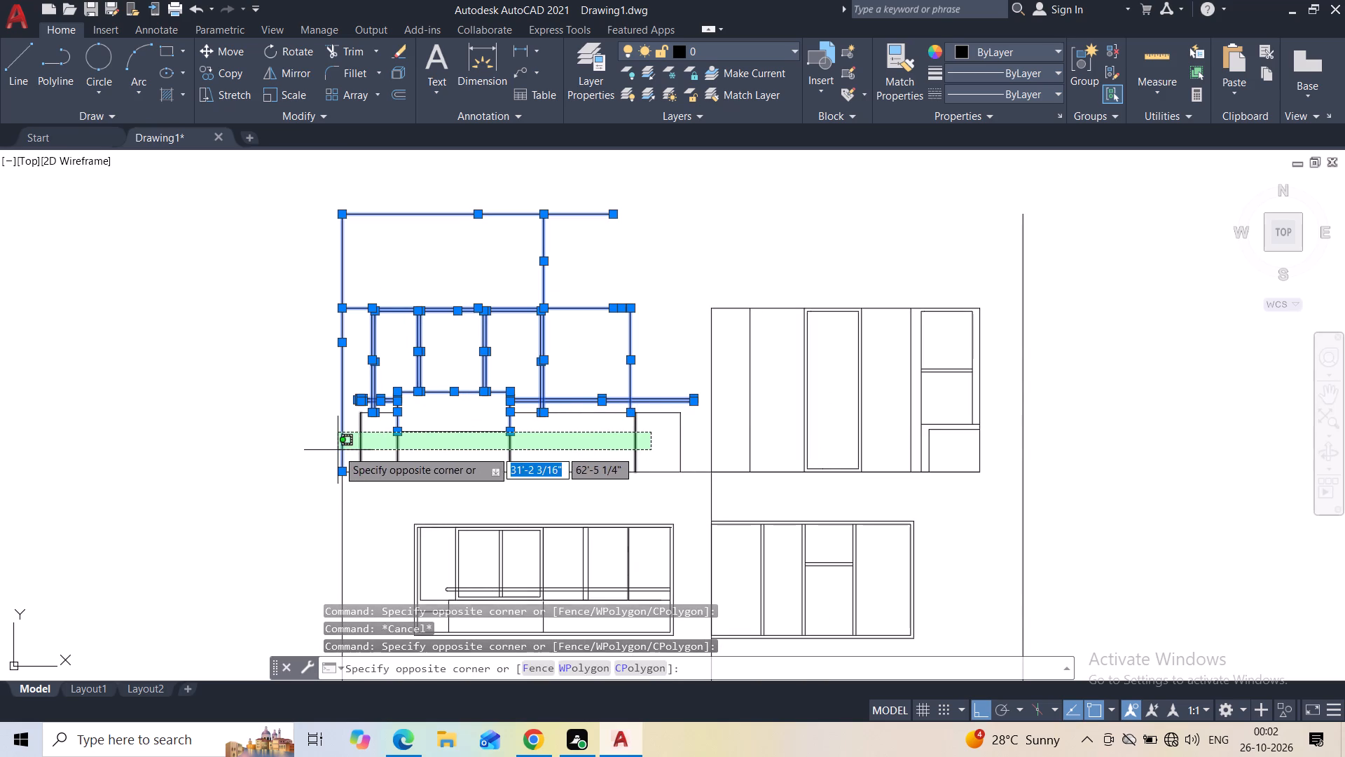
click(338, 450)
drag(570, 403, 558, 407)
click(420, 453)
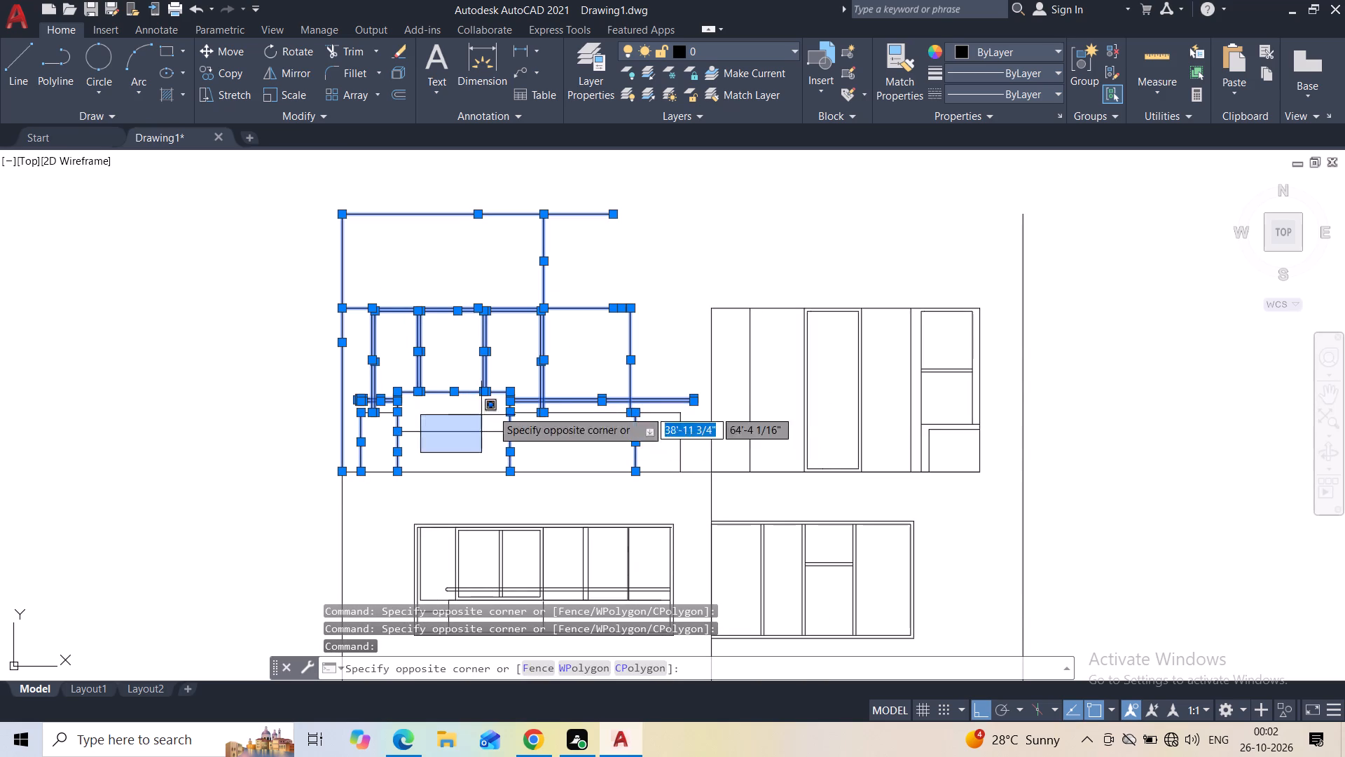
click(601, 383)
click(585, 378)
click(432, 432)
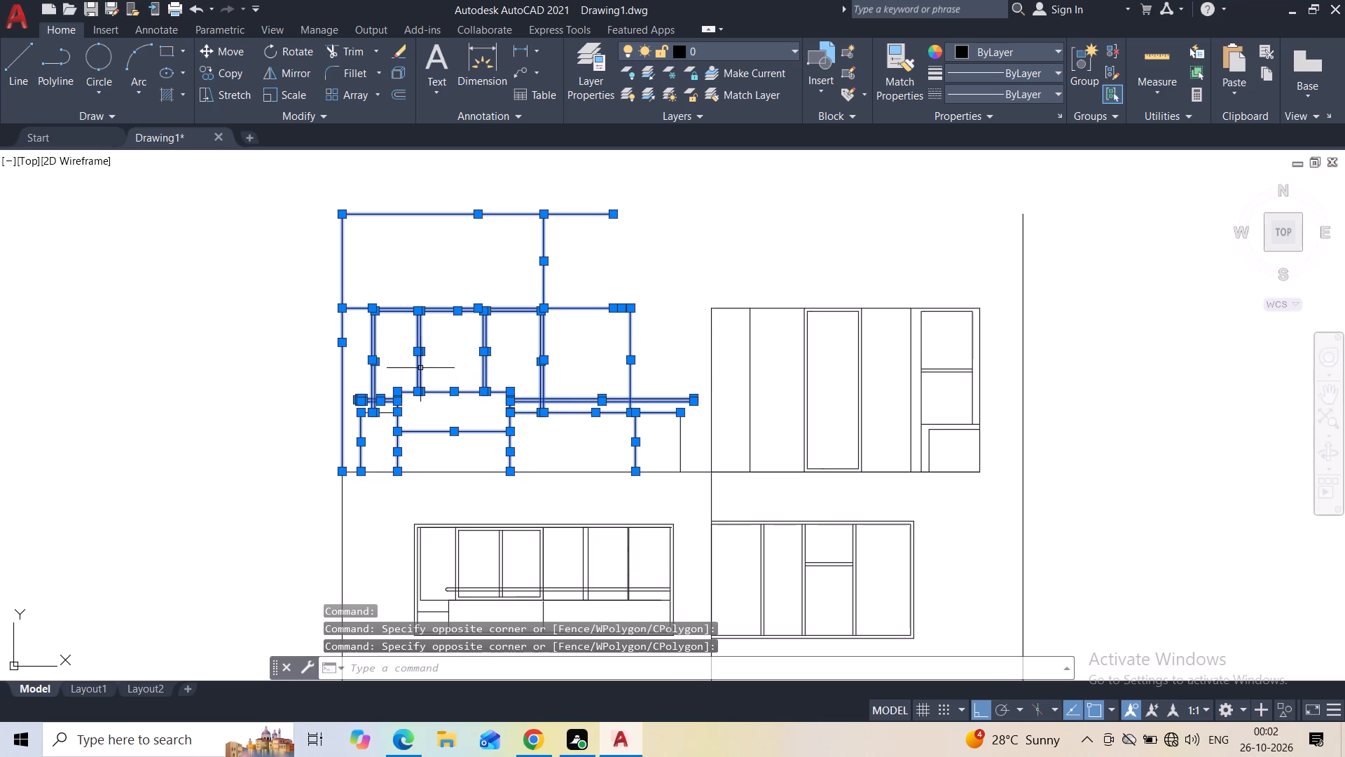
click(234, 79)
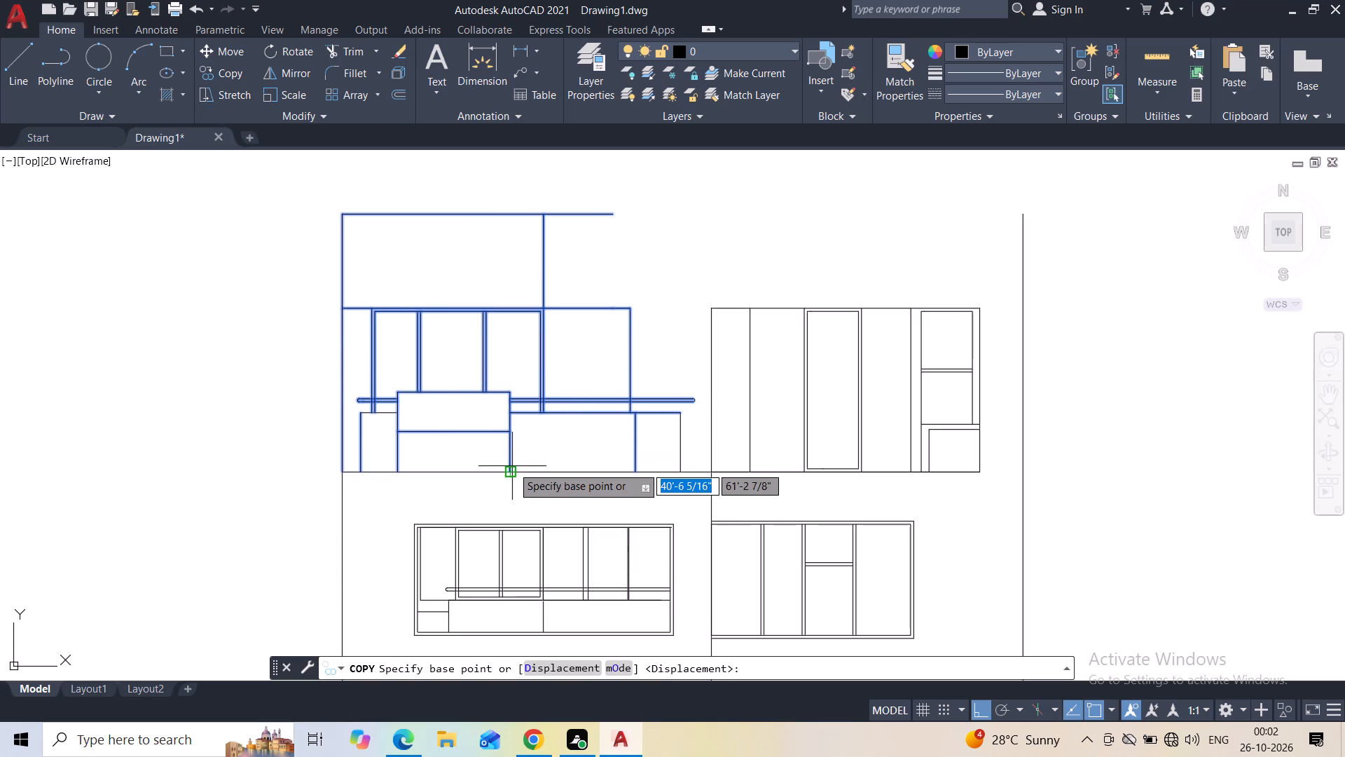
click(512, 468)
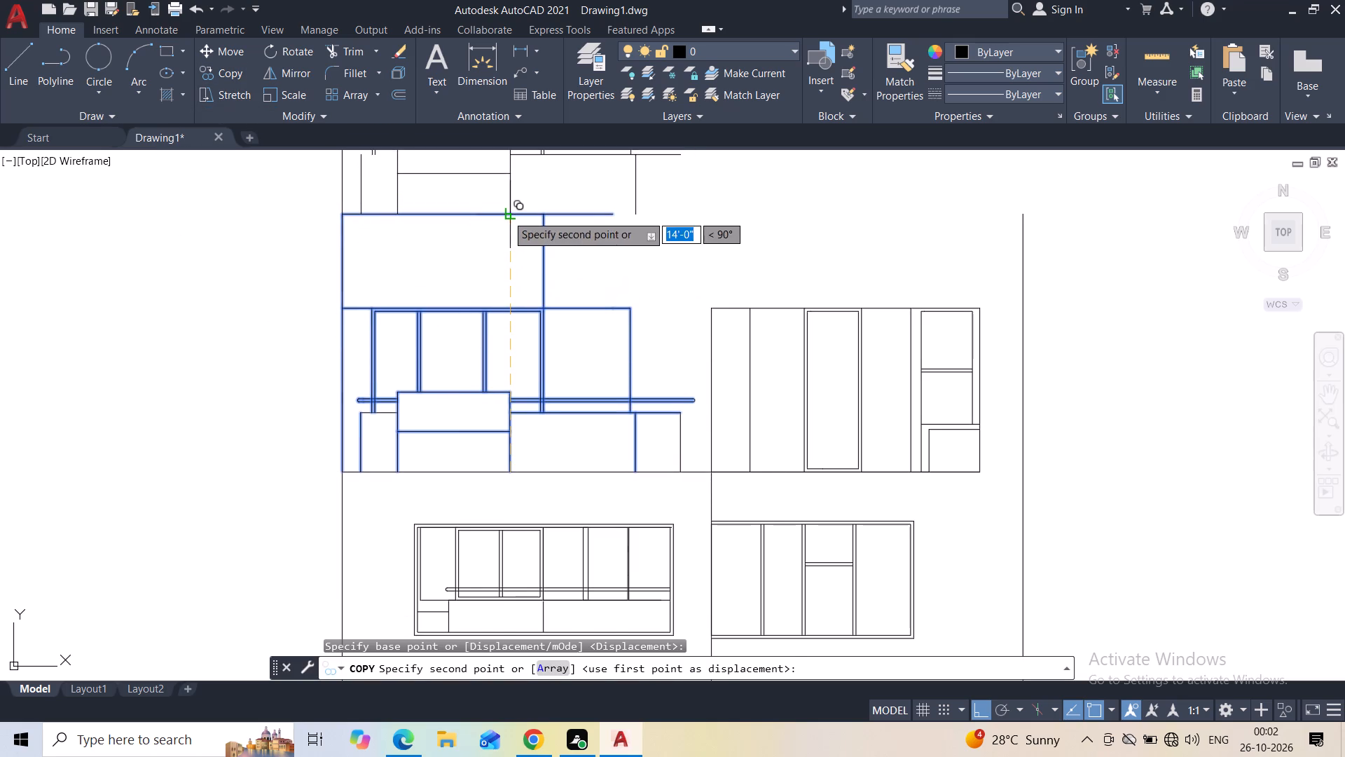
click(506, 214)
middle_drag(498, 261, 476, 458)
key(Escape)
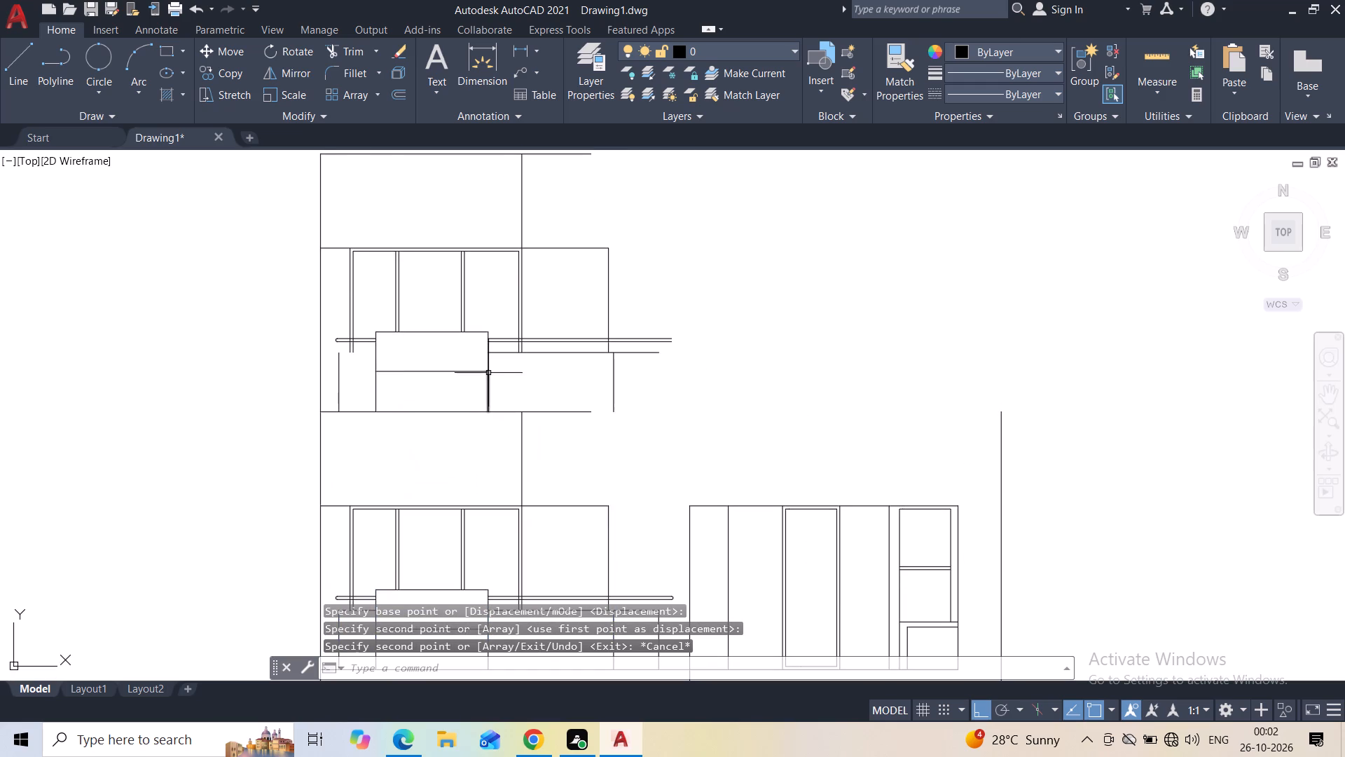
Draw a horizontal line closing the top of the small leftmost panel beside the raised box in the upper copy.
middle_drag(394, 447, 394, 431)
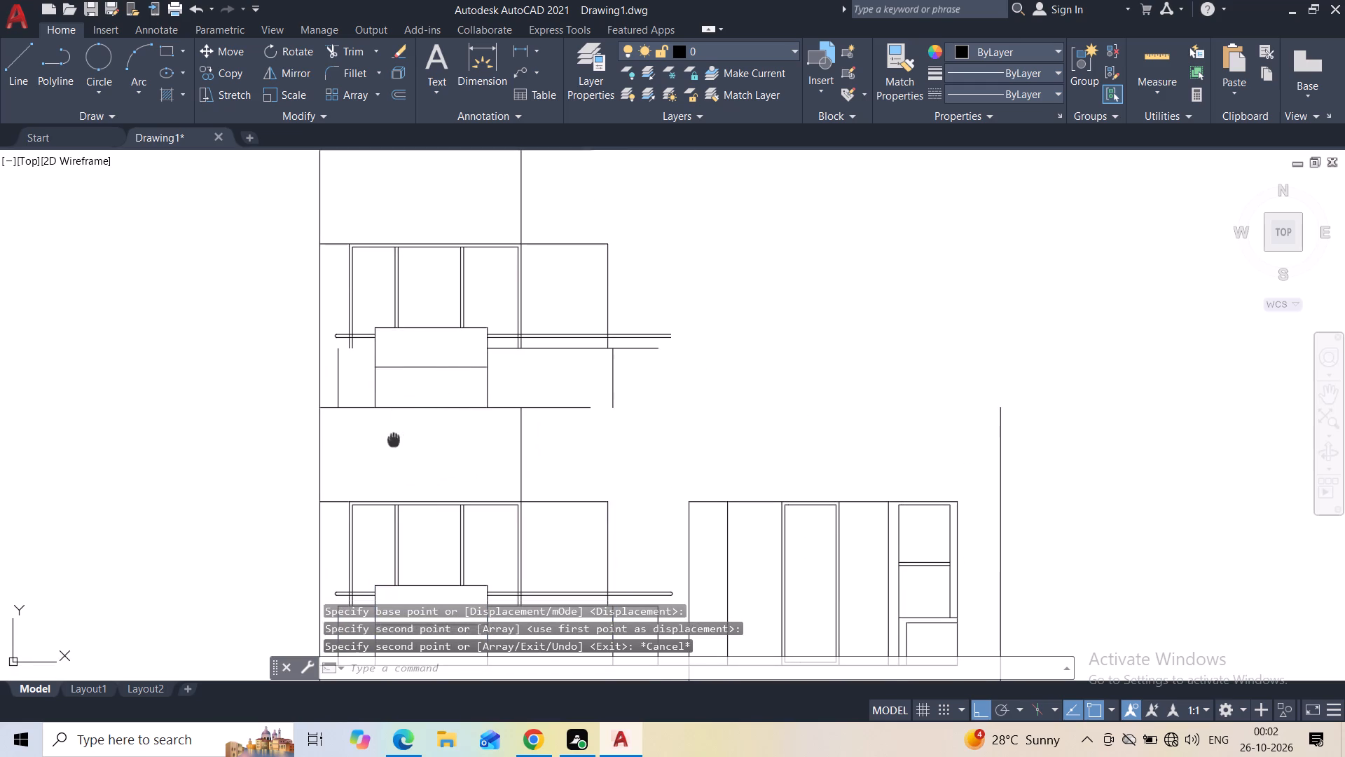
middle_drag(394, 431, 396, 398)
scroll(396, 398, down, 1)
scroll(372, 340, up, 2)
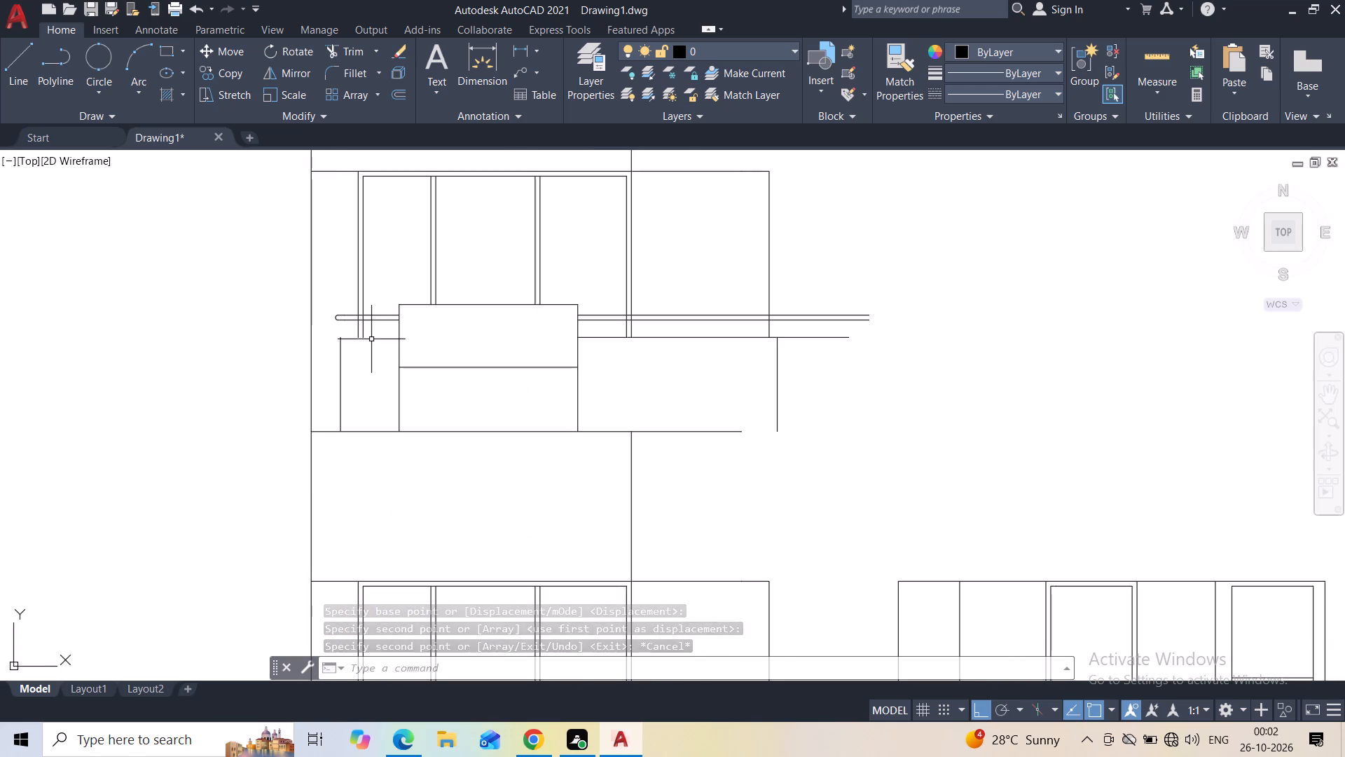
key(space)
key(Escape)
click(24, 69)
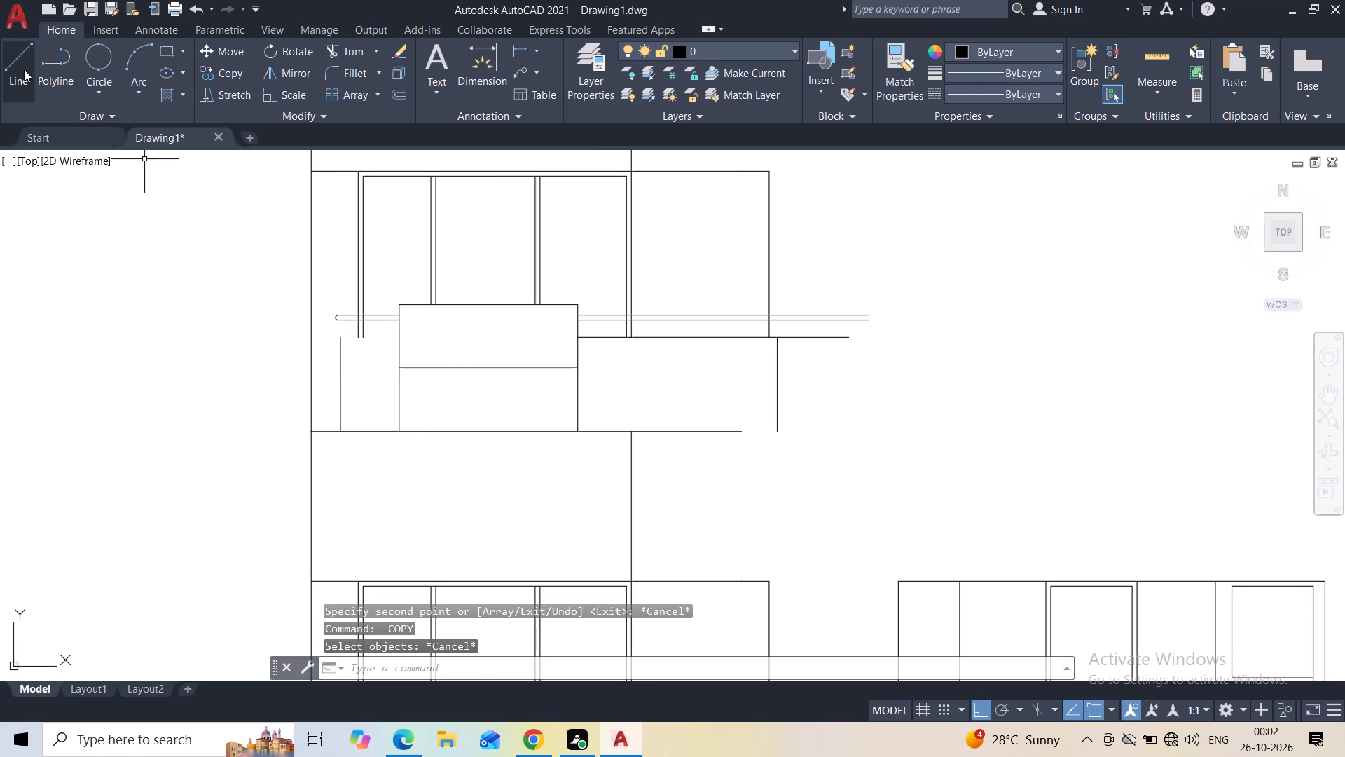
click(334, 342)
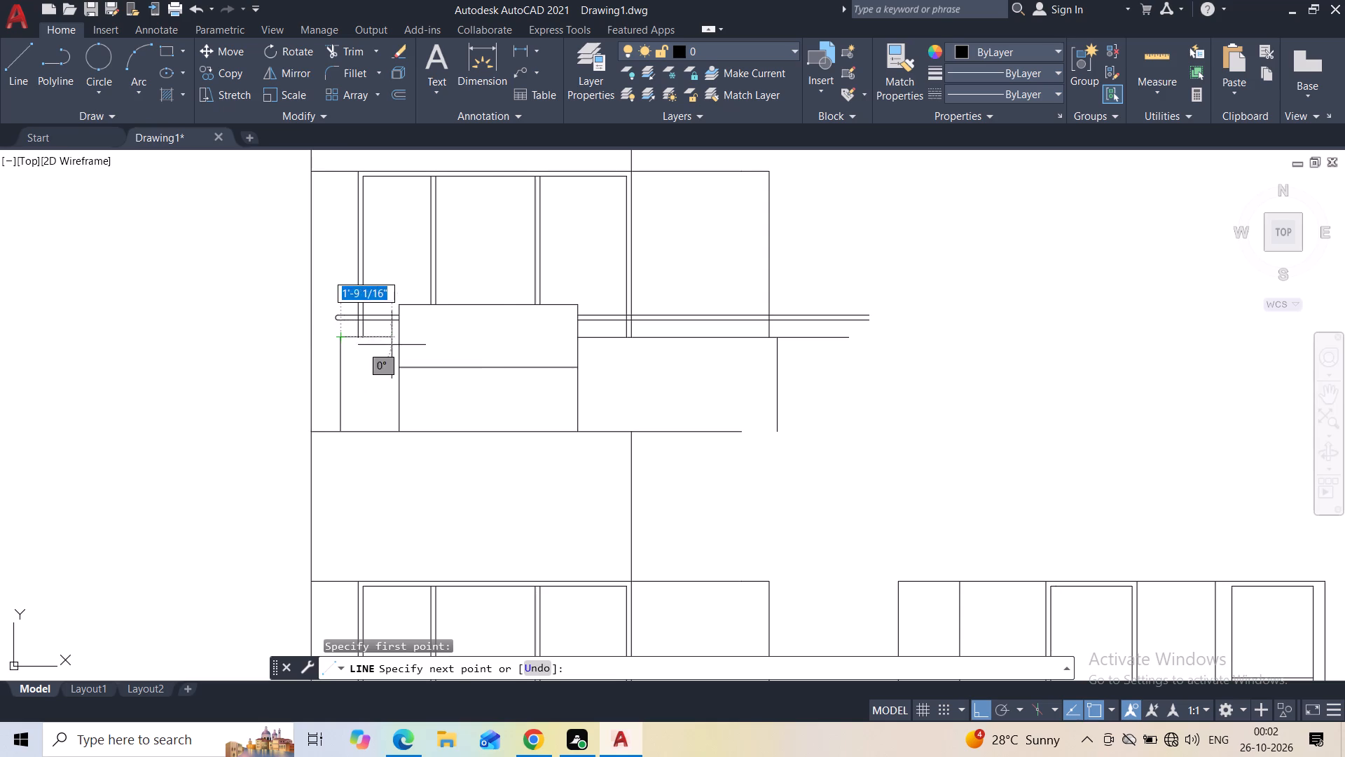
click(395, 342)
key(Escape)
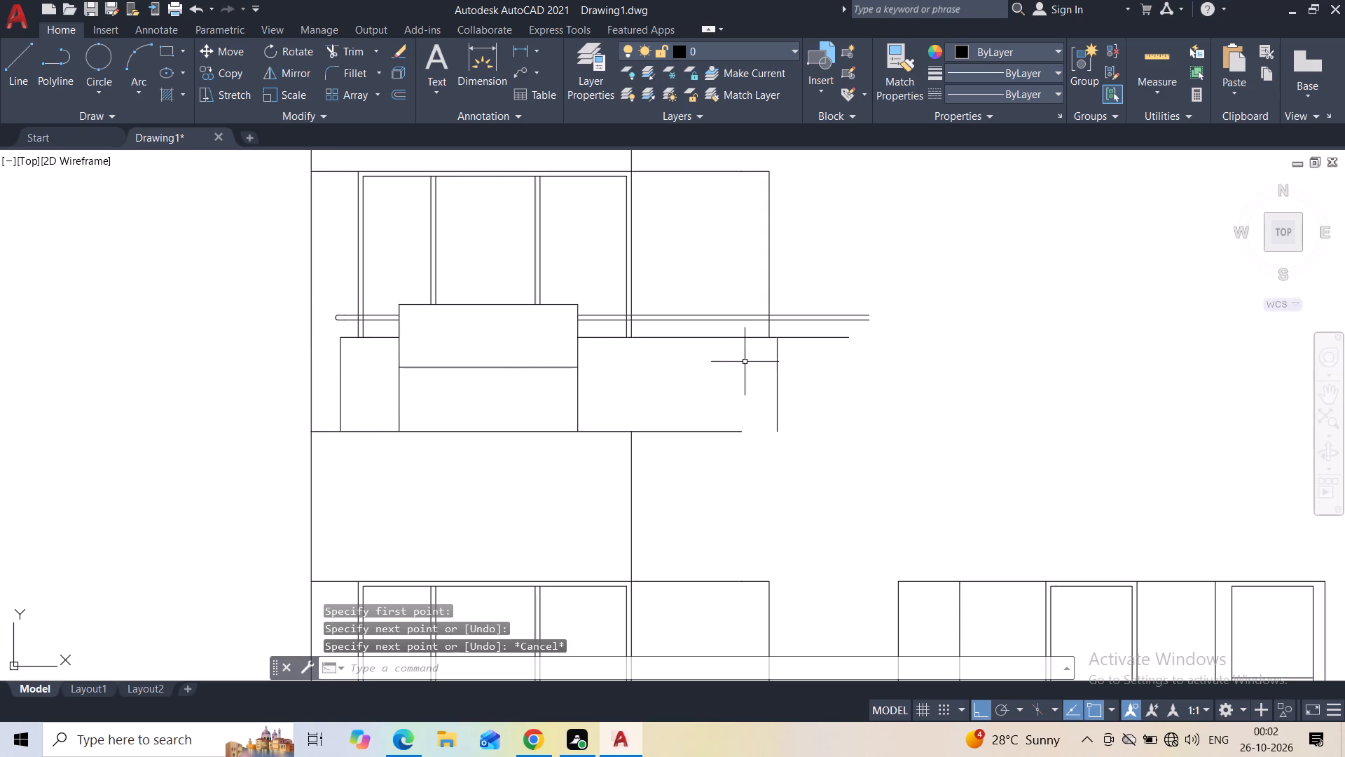
Continue the upper copy's base line about 1'-2 5/8" to the foot of the balcony's right vertical.
click(13, 76)
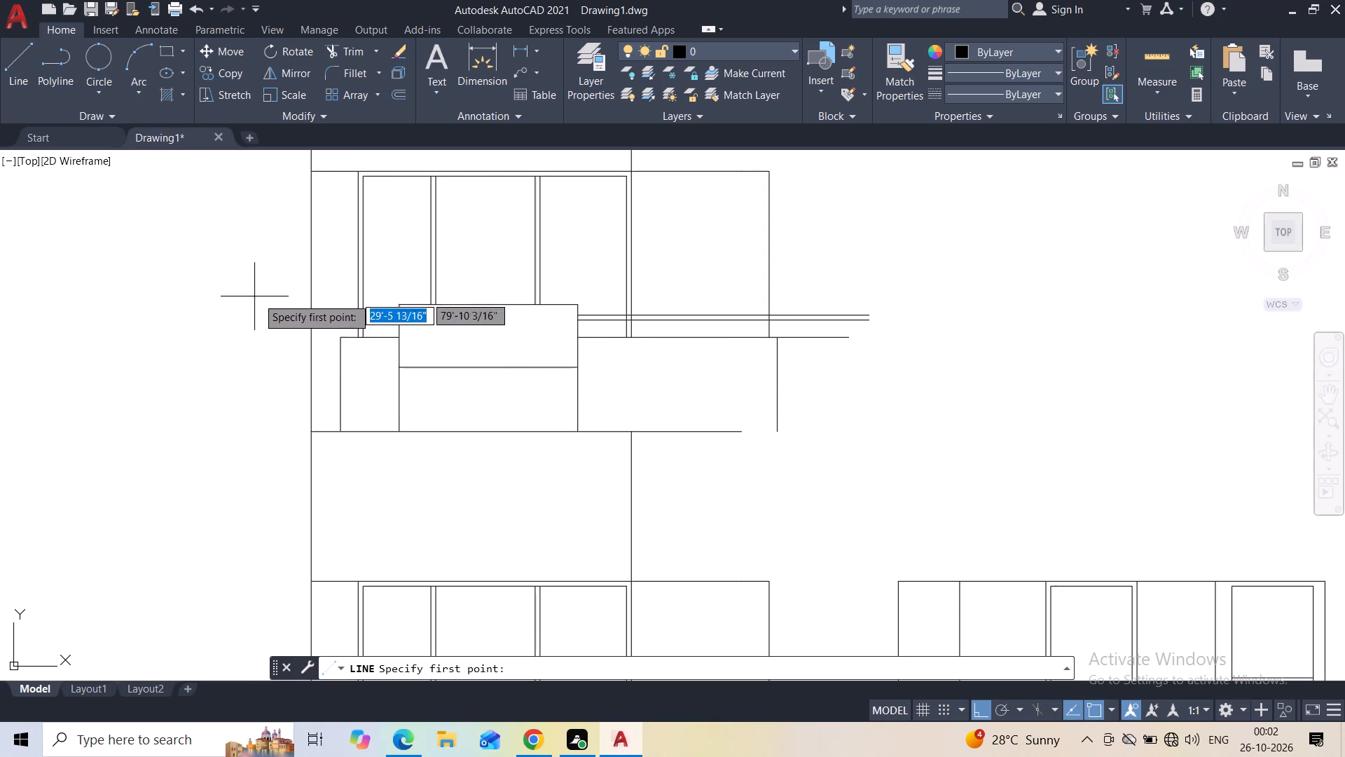
click(743, 432)
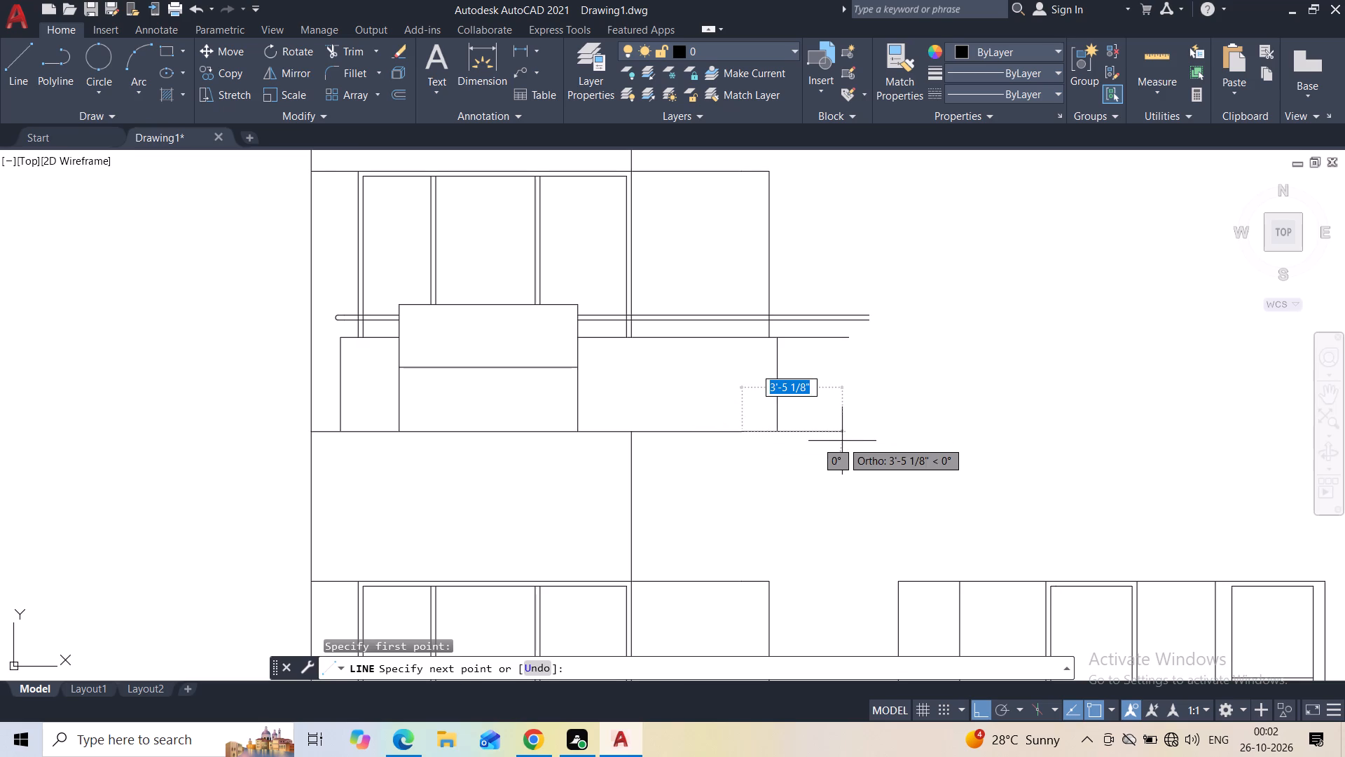
middle_drag(847, 441, 693, 182)
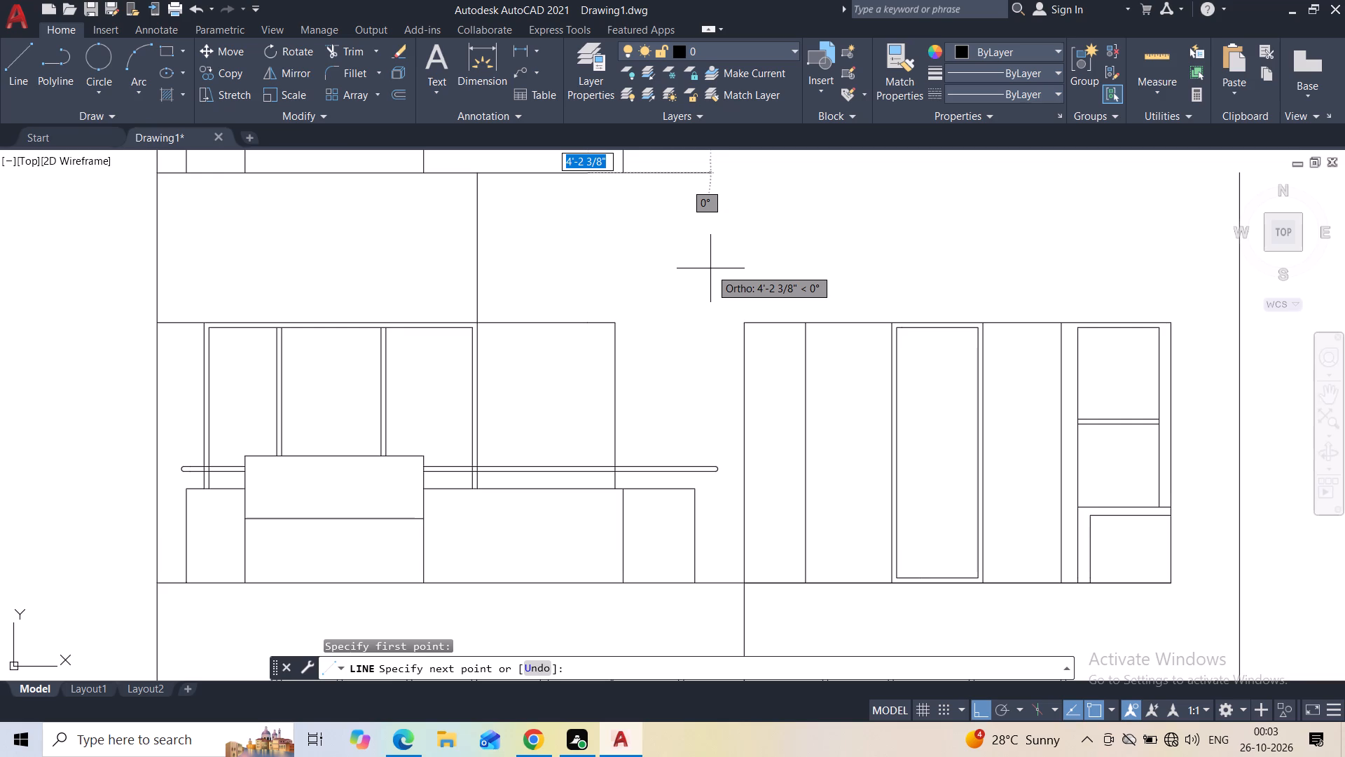
middle_drag(653, 256, 646, 381)
middle_drag(616, 327, 603, 426)
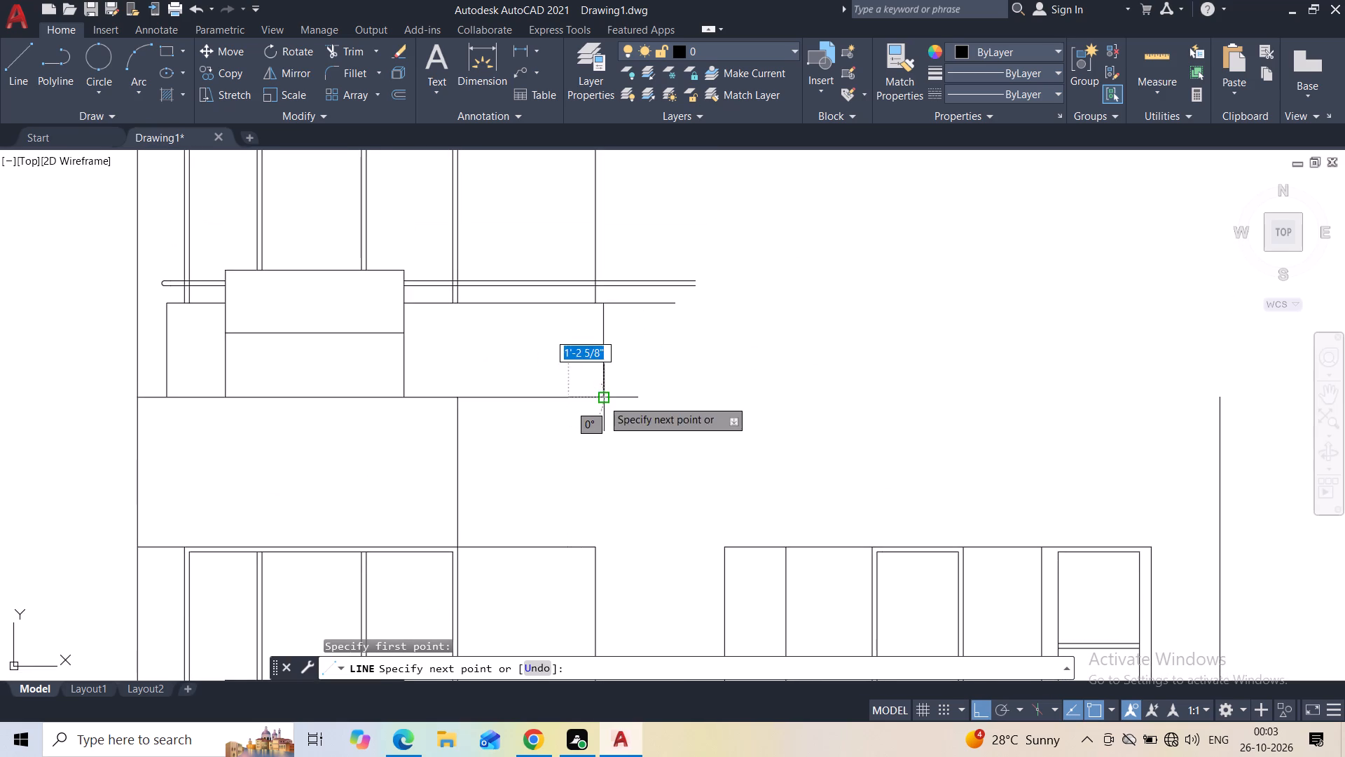
click(602, 400)
key(Escape)
Trim the upper copy's rail lines and balcony top line where they project past the right-hand verticals.
middle_drag(628, 357, 546, 430)
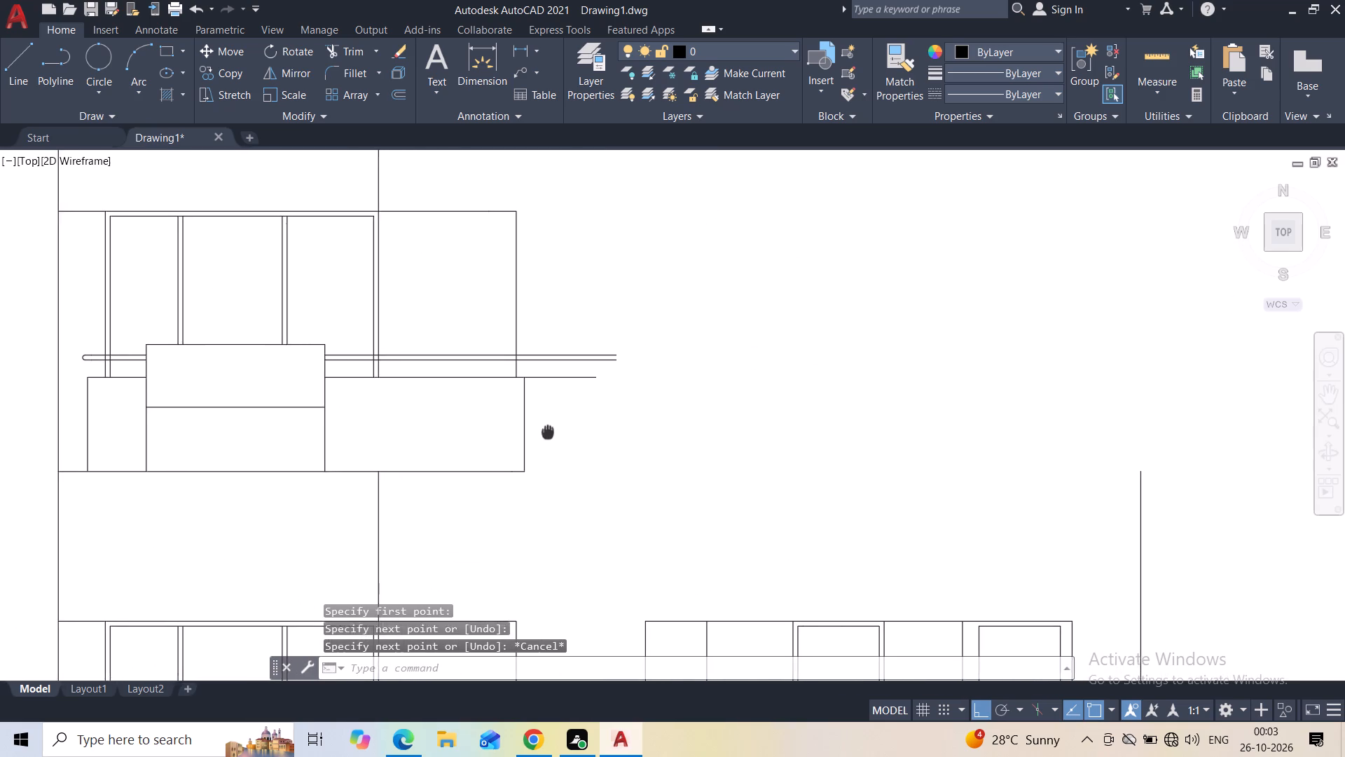
middle_drag(546, 430, 522, 427)
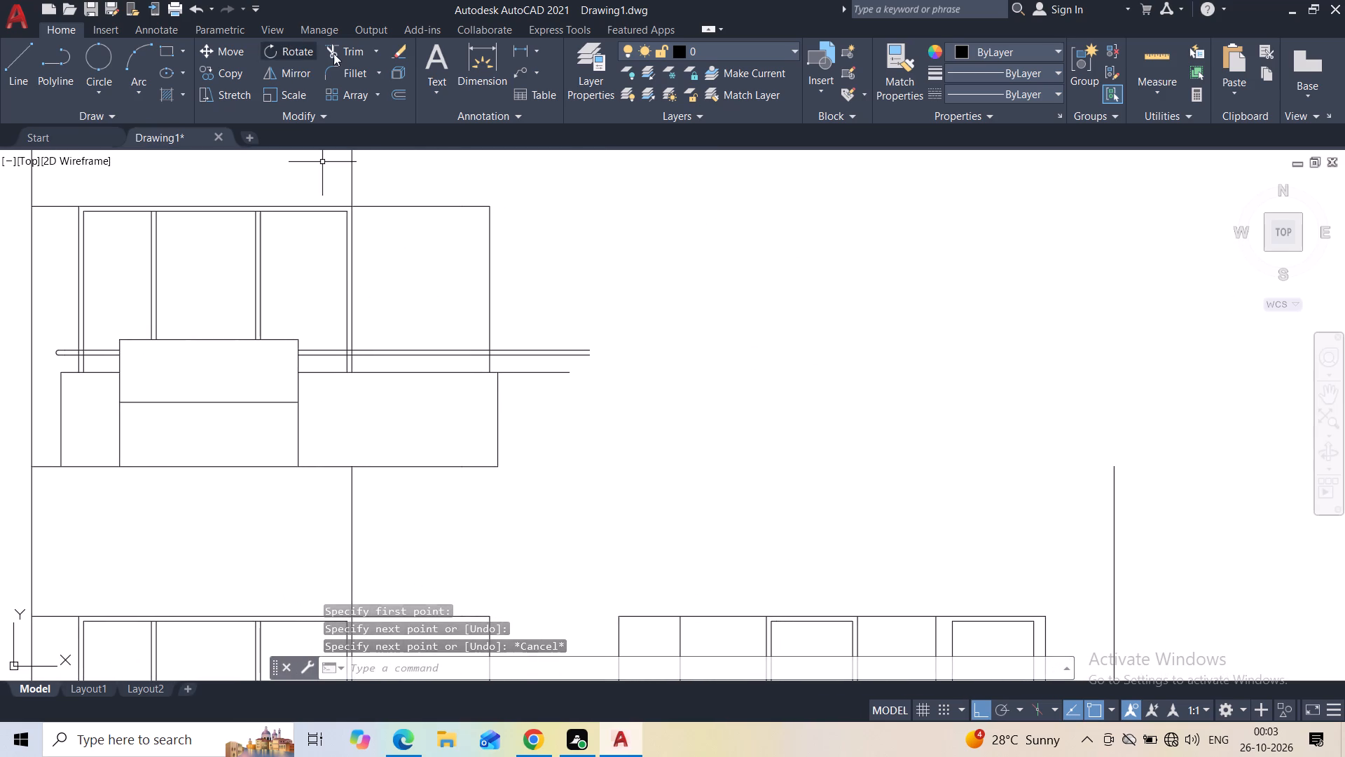
click(338, 54)
drag(534, 324, 534, 389)
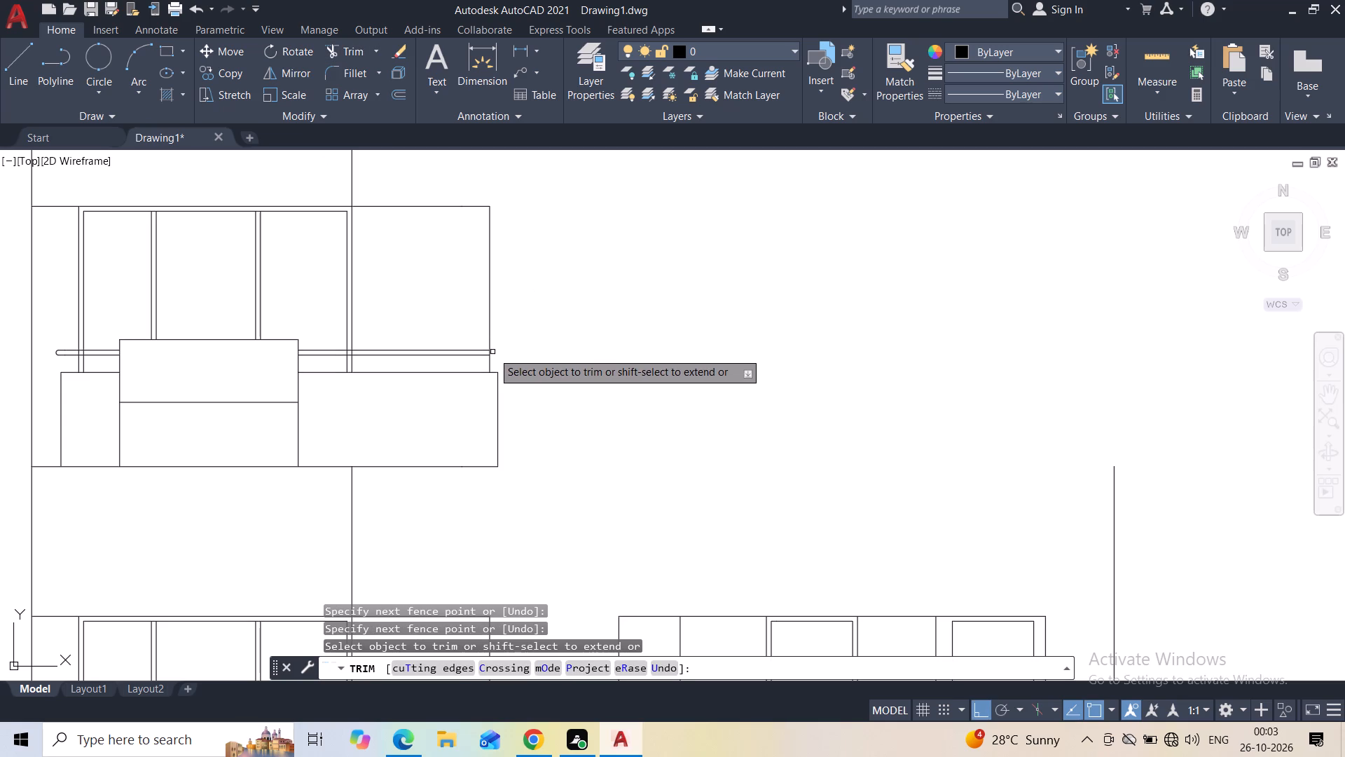
key(Escape)
Draw a two-point circle between the upper copy's two rail lines, just inside the window's right vertical.
scroll(478, 360, up, 1)
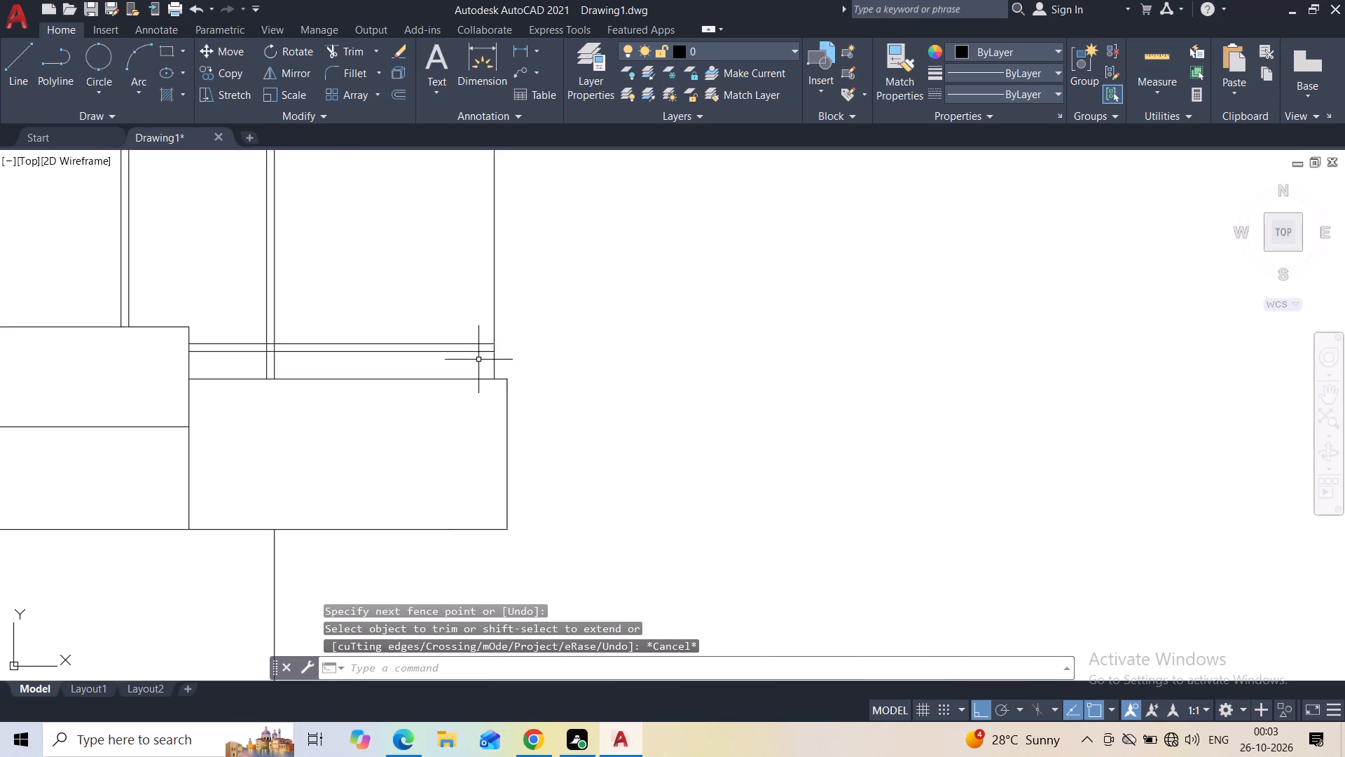
scroll(478, 360, up, 2)
click(104, 95)
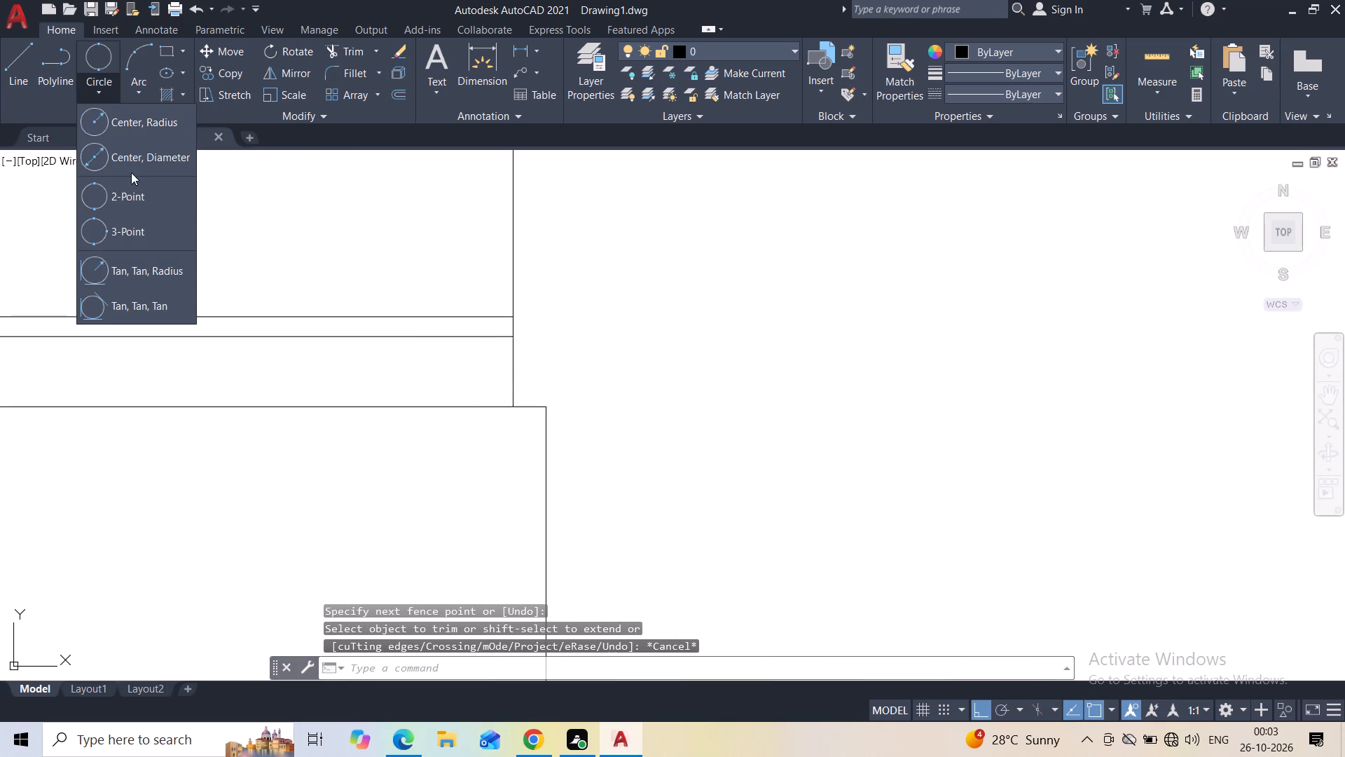
click(131, 192)
click(488, 319)
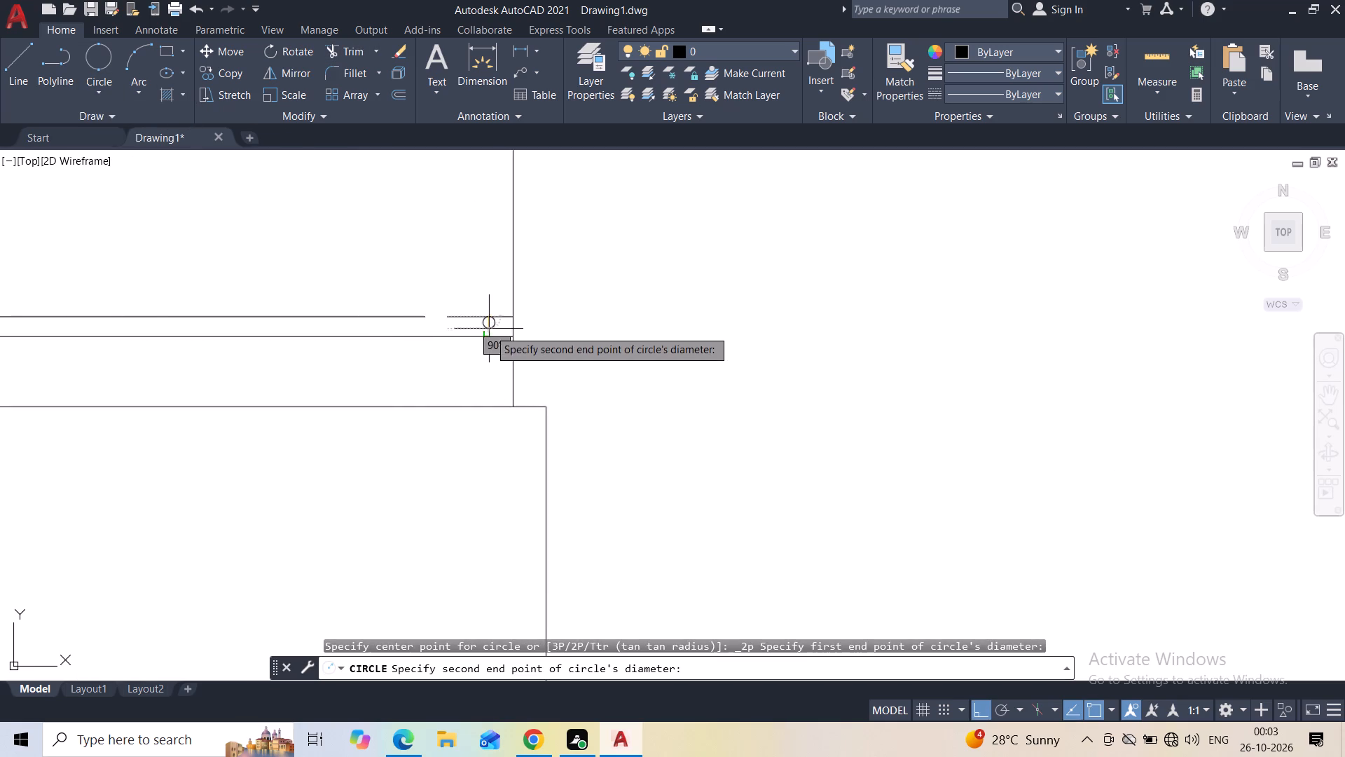
click(490, 334)
Trim the rail stubs beyond the circle and the circle's inner half to leave a rounded rail end.
click(360, 46)
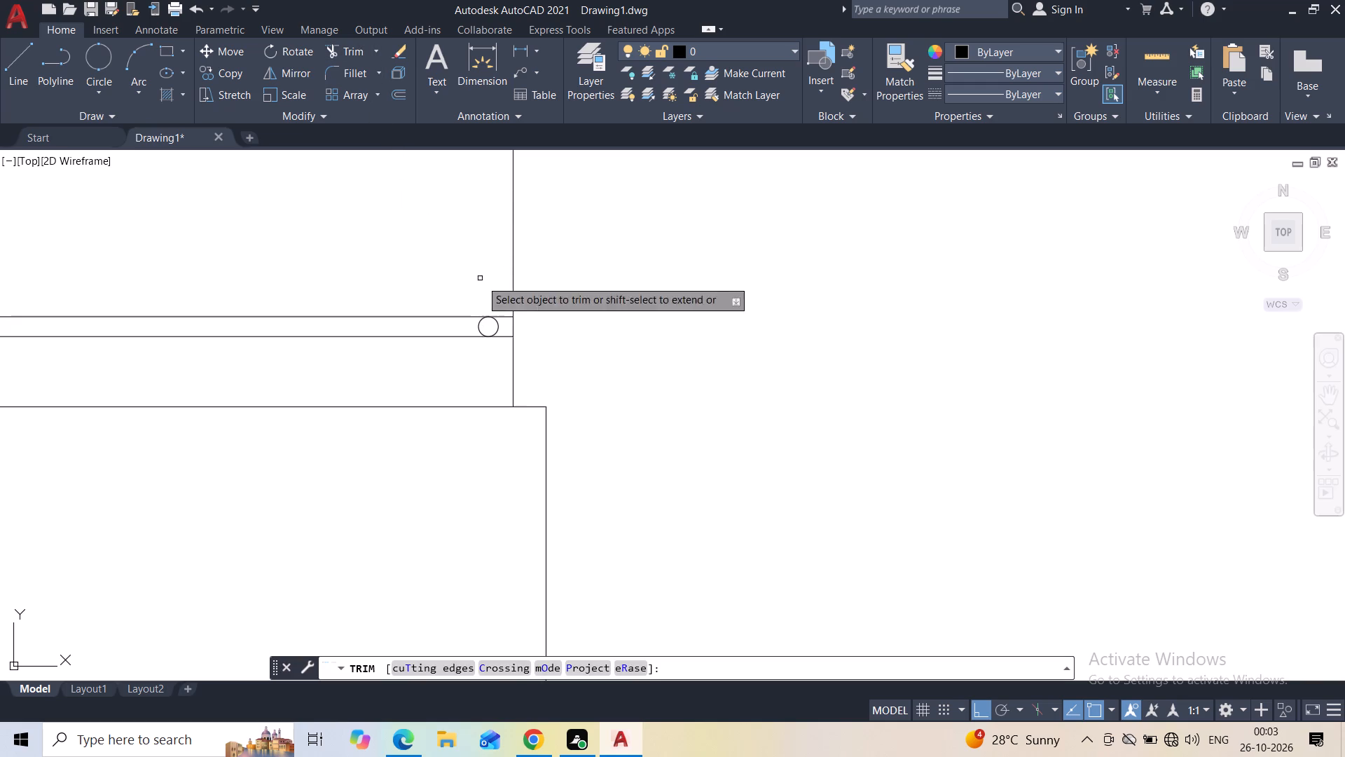
scroll(488, 320, up, 3)
drag(551, 278, 542, 441)
drag(453, 339, 453, 336)
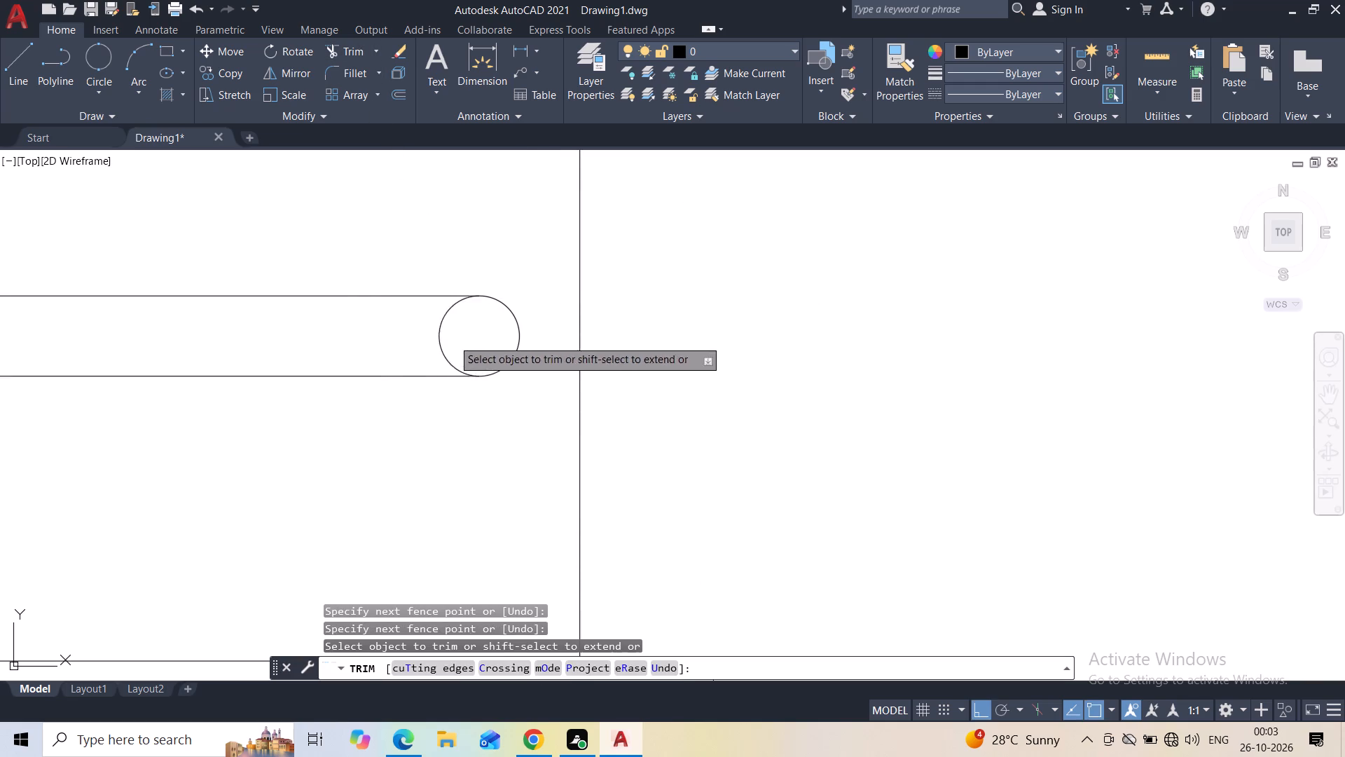
drag(453, 336, 346, 309)
scroll(364, 325, down, 4)
key(Escape)
Move the short vertical between the two left balcony storeys about 6'-1" to the right.
scroll(346, 402, down, 2)
middle_drag(334, 400, 584, 376)
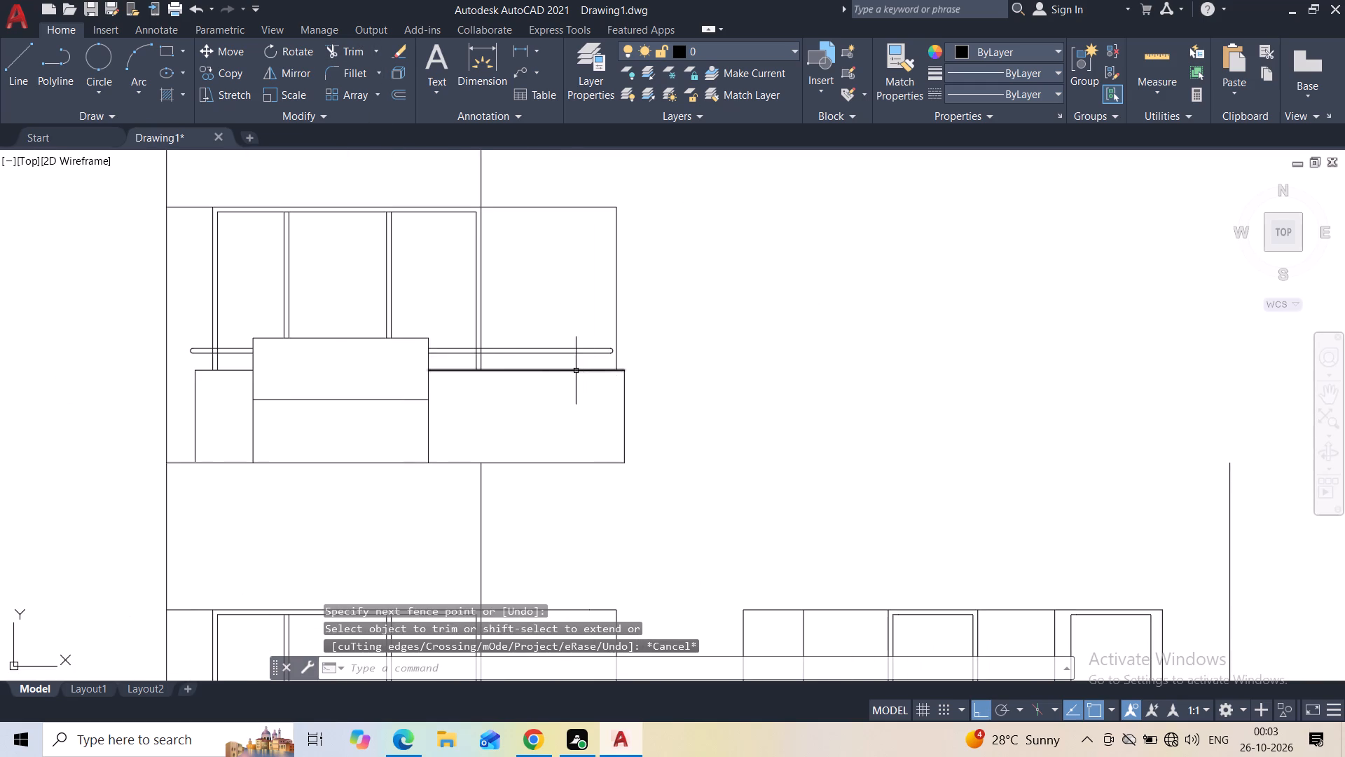
scroll(628, 336, down, 1)
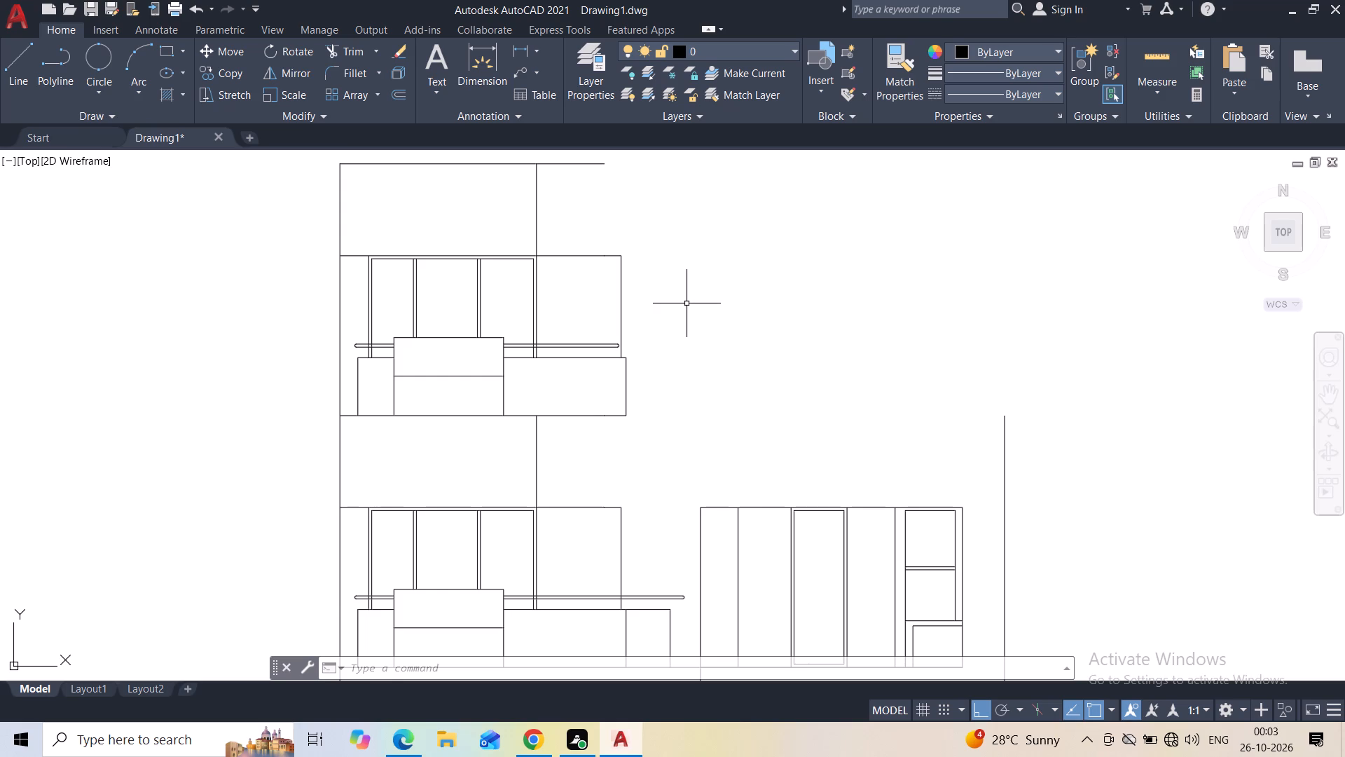
middle_drag(626, 447, 618, 364)
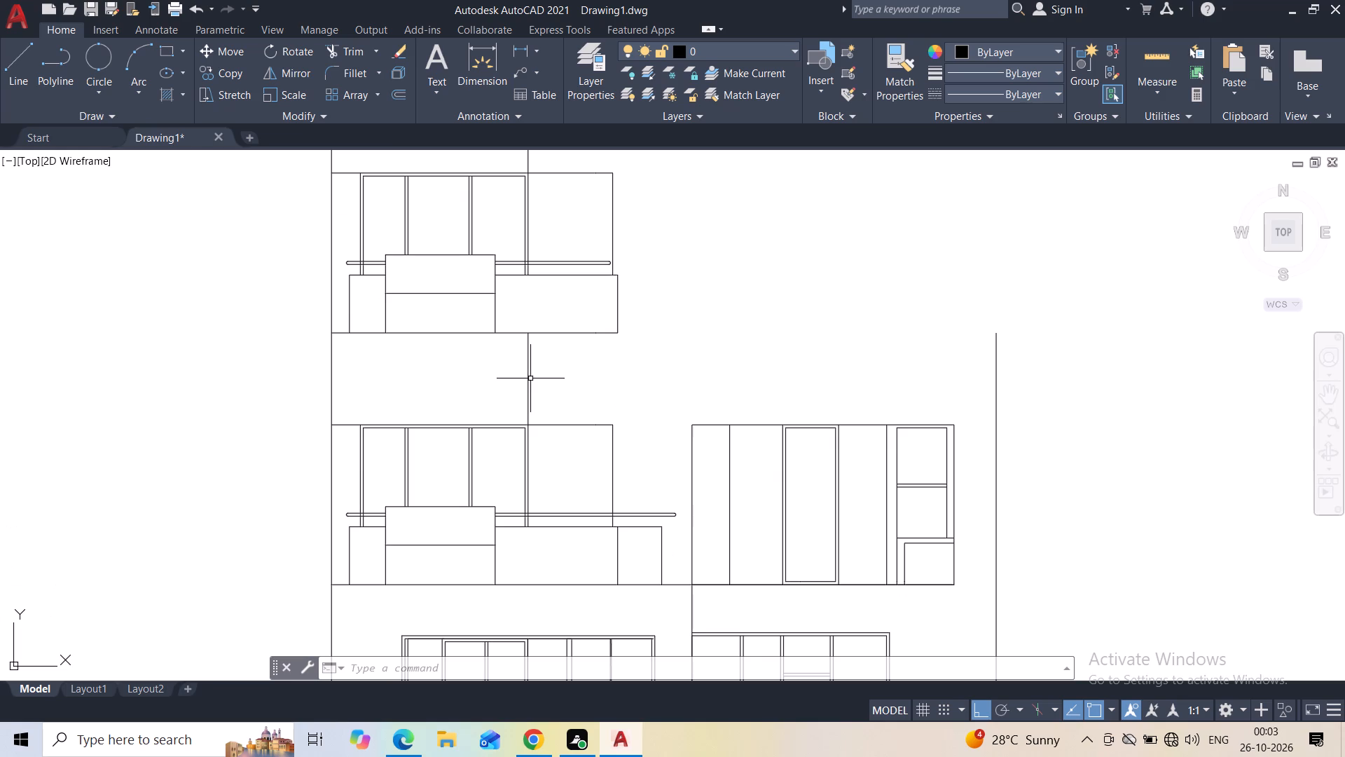
click(525, 381)
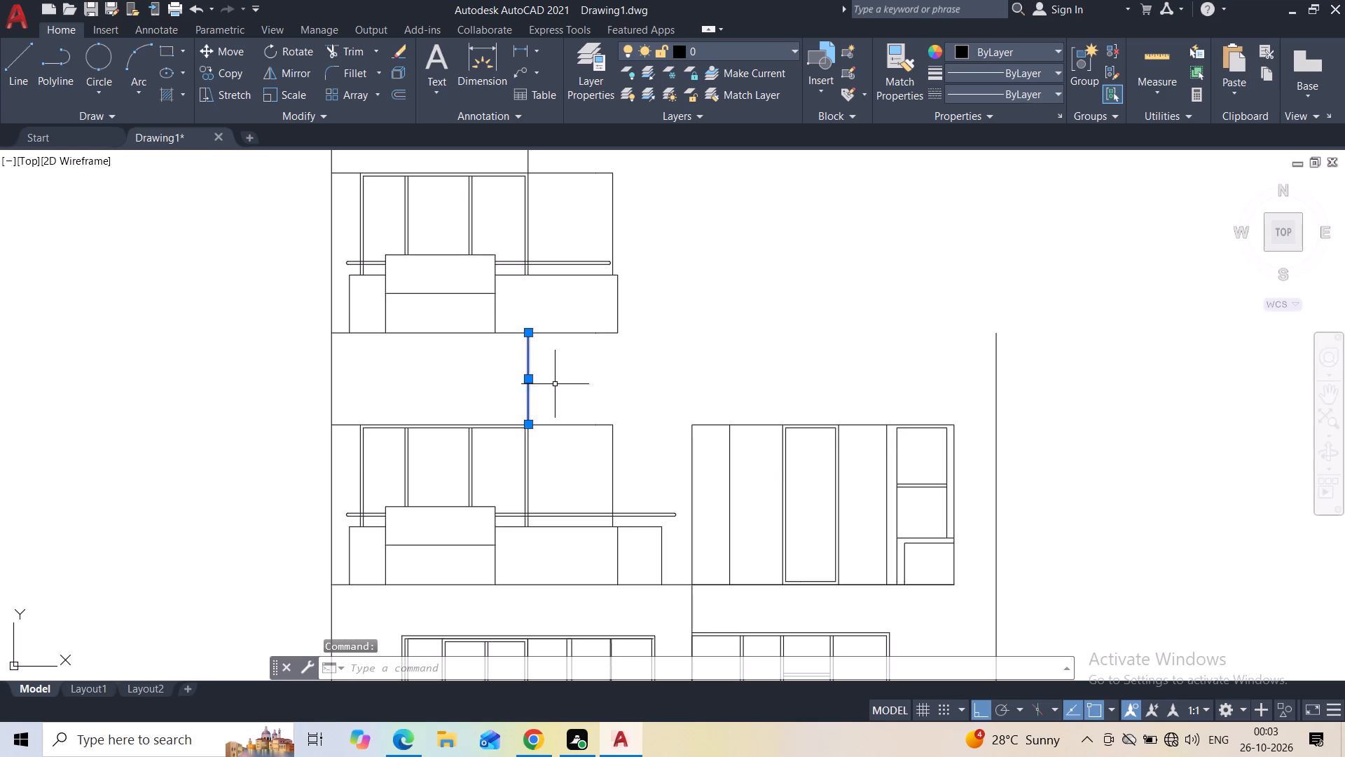
click(527, 378)
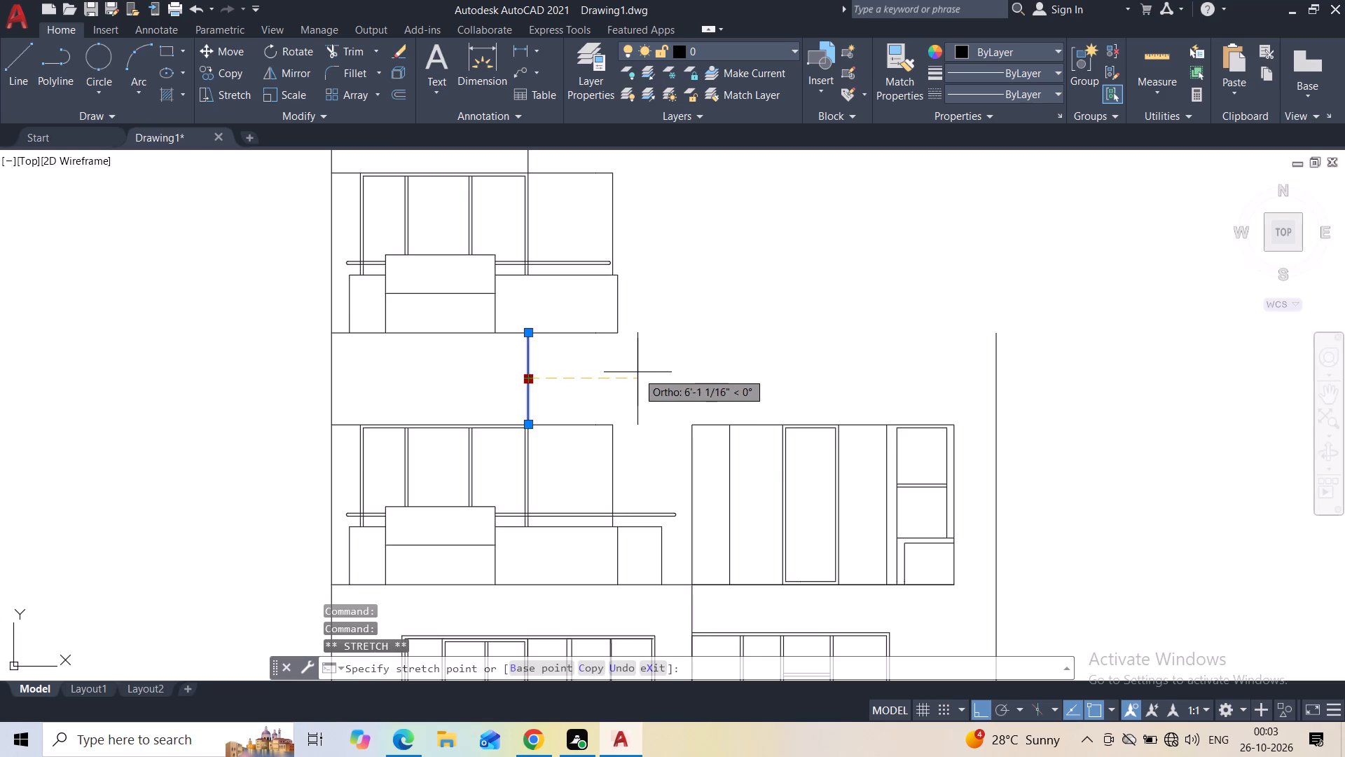
click(637, 372)
key(Escape)
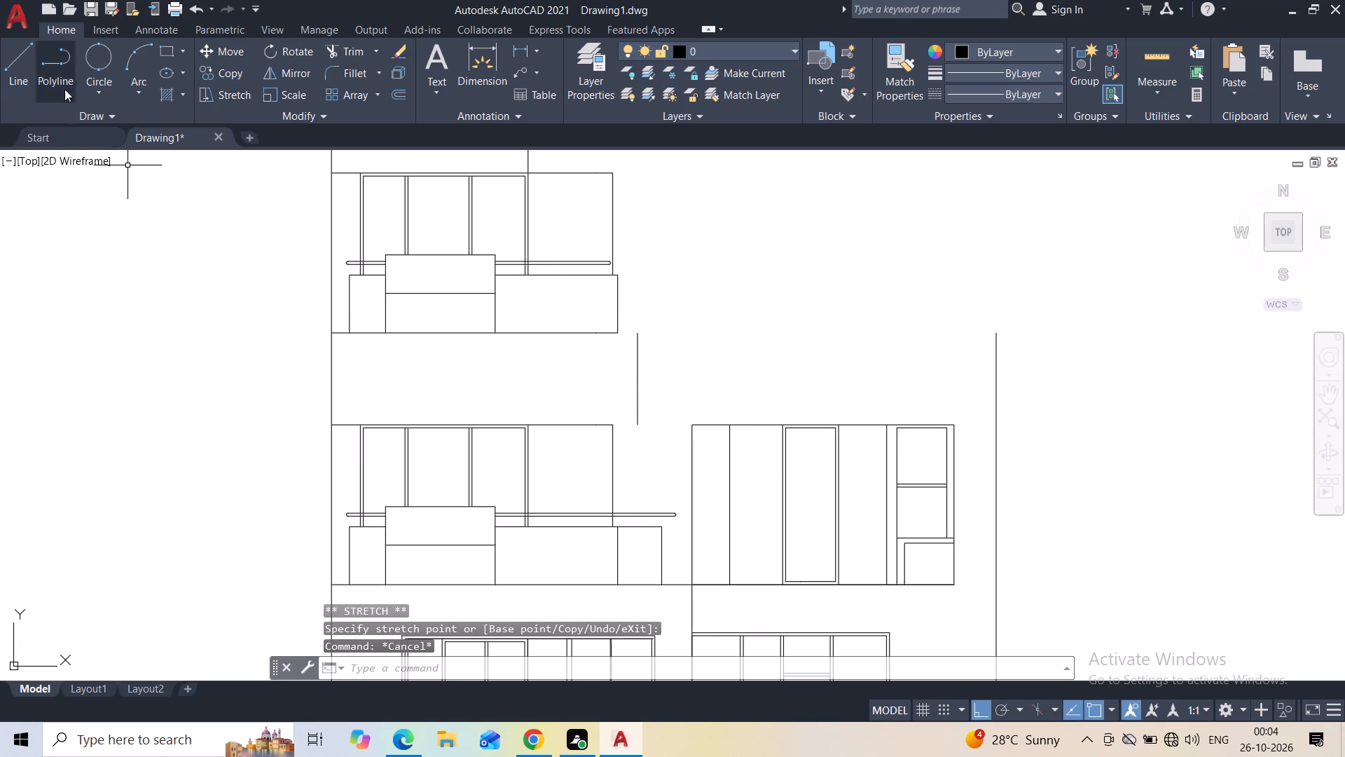
Draw two short horizontal lines extending the band's lower and upper edges to the ends of the relocated vertical.
click(22, 68)
scroll(555, 418, up, 2)
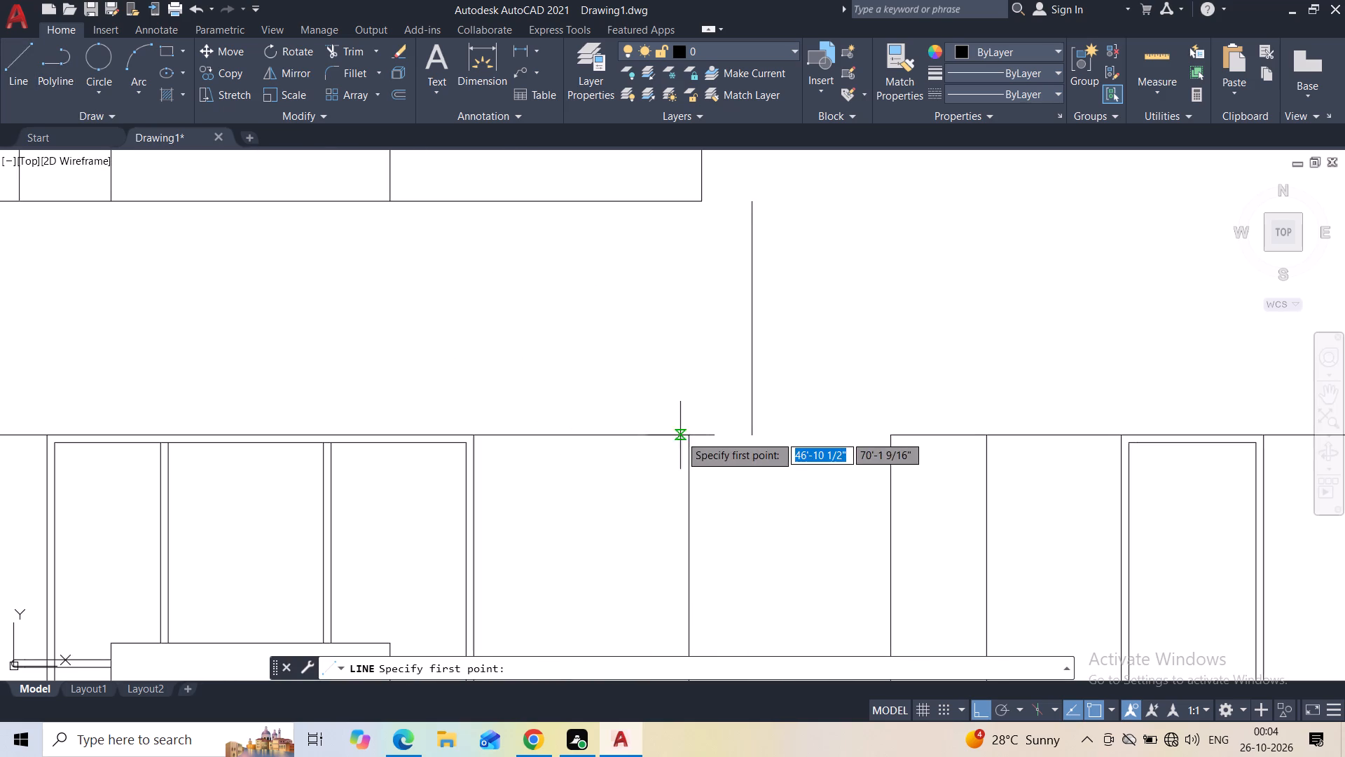
click(684, 435)
click(752, 439)
key(Escape)
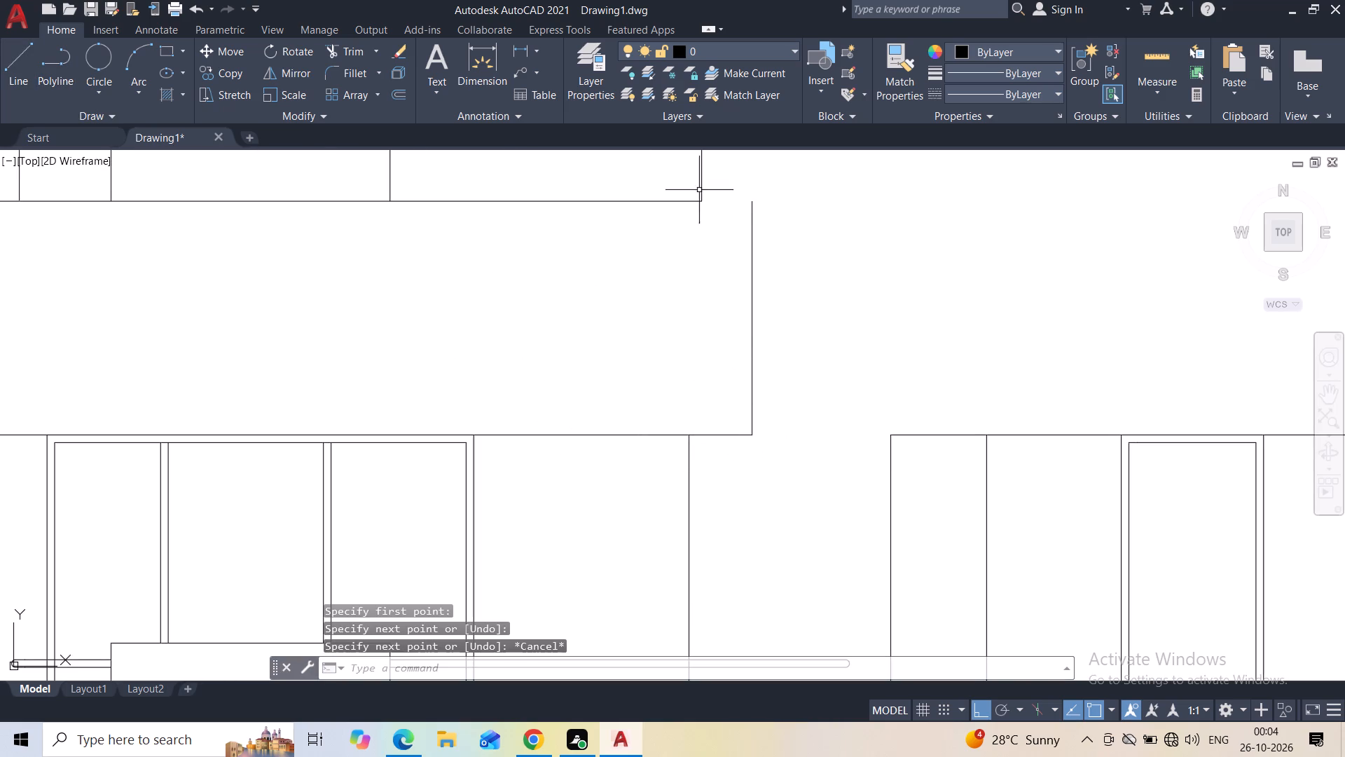
key(space)
click(708, 202)
click(750, 208)
key(Escape)
scroll(706, 258, down, 3)
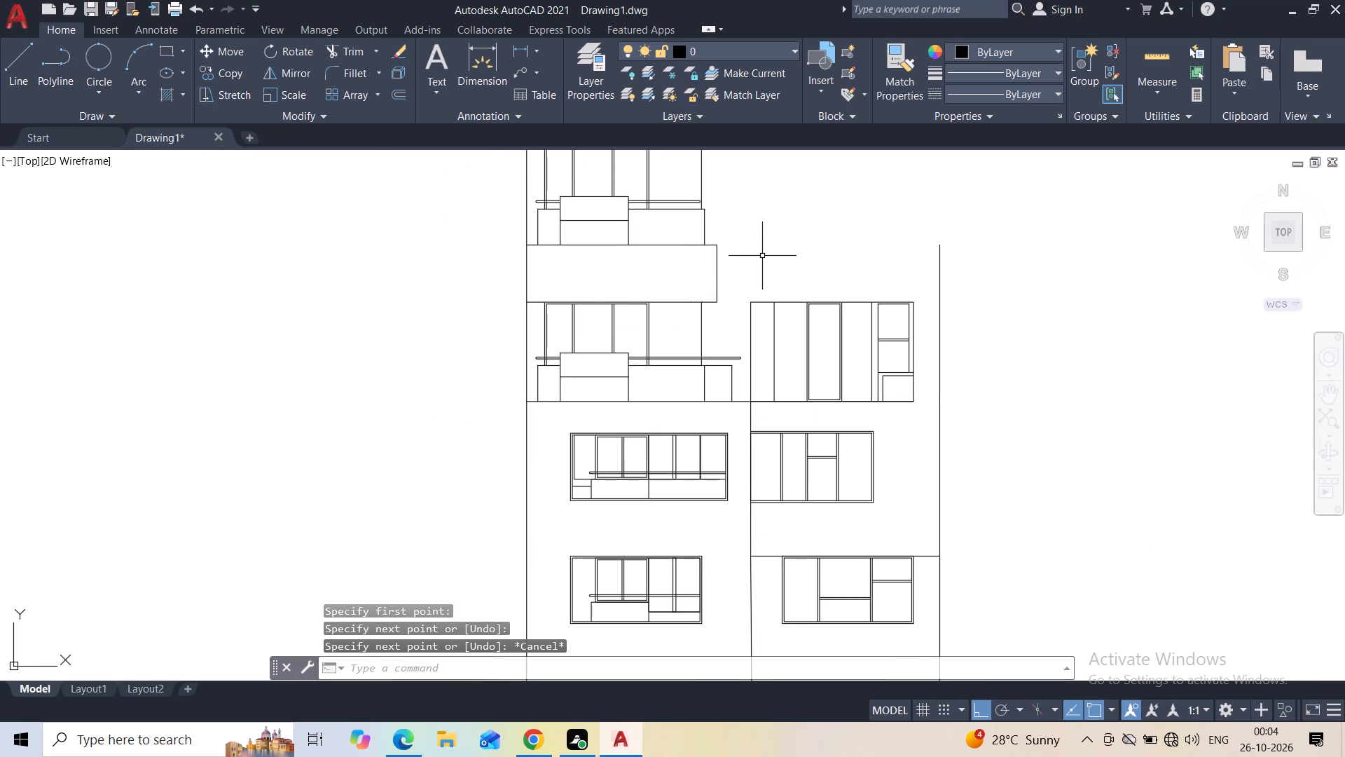
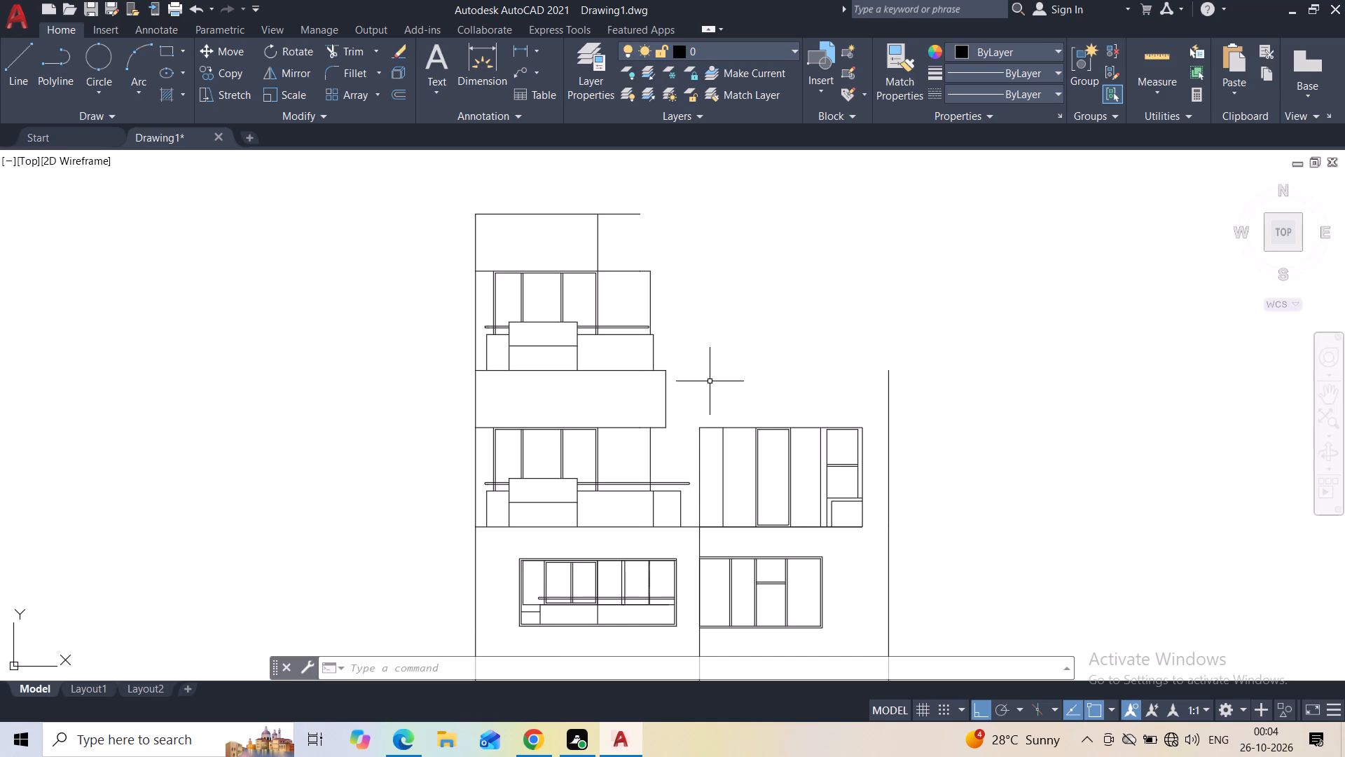
Move the right edge line of the lower balcony parapet outward to the right by about 9 3/4".
scroll(682, 514, up, 4)
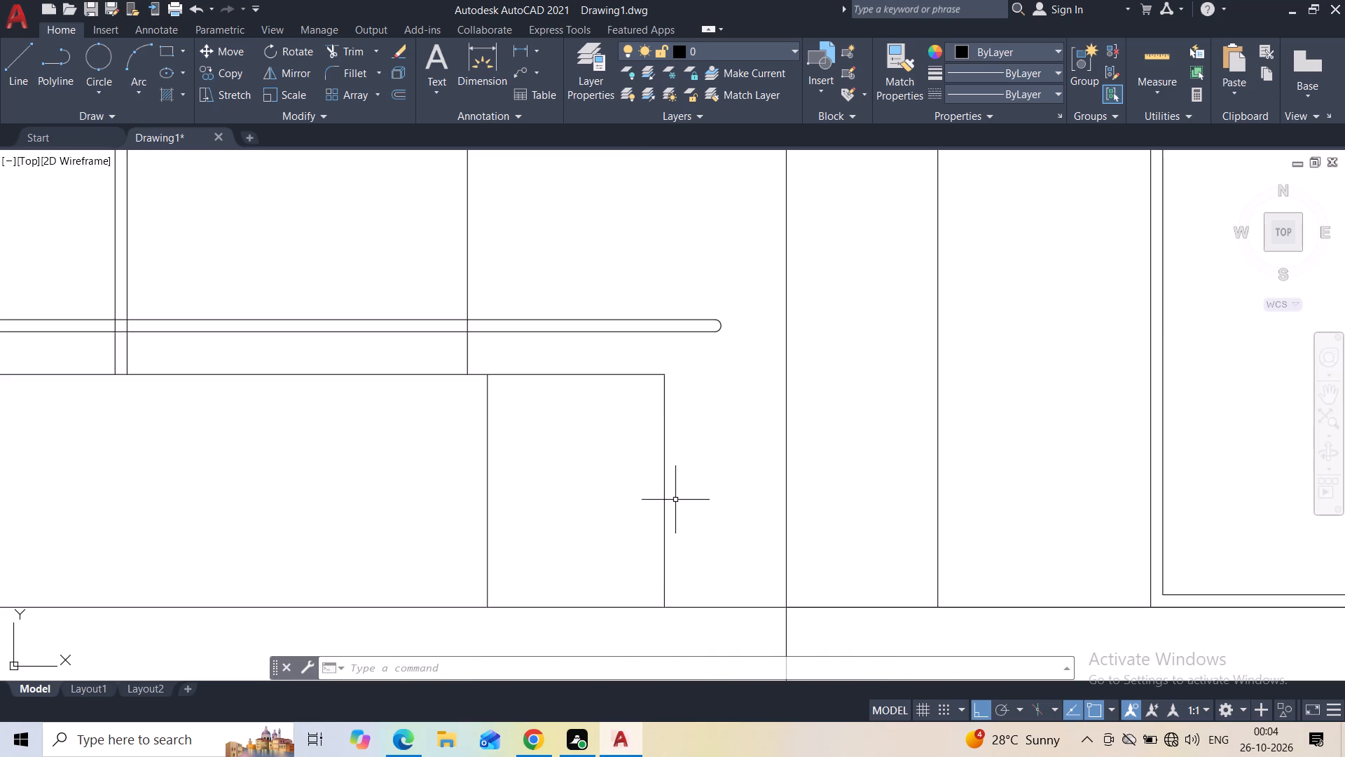
click(666, 496)
click(661, 489)
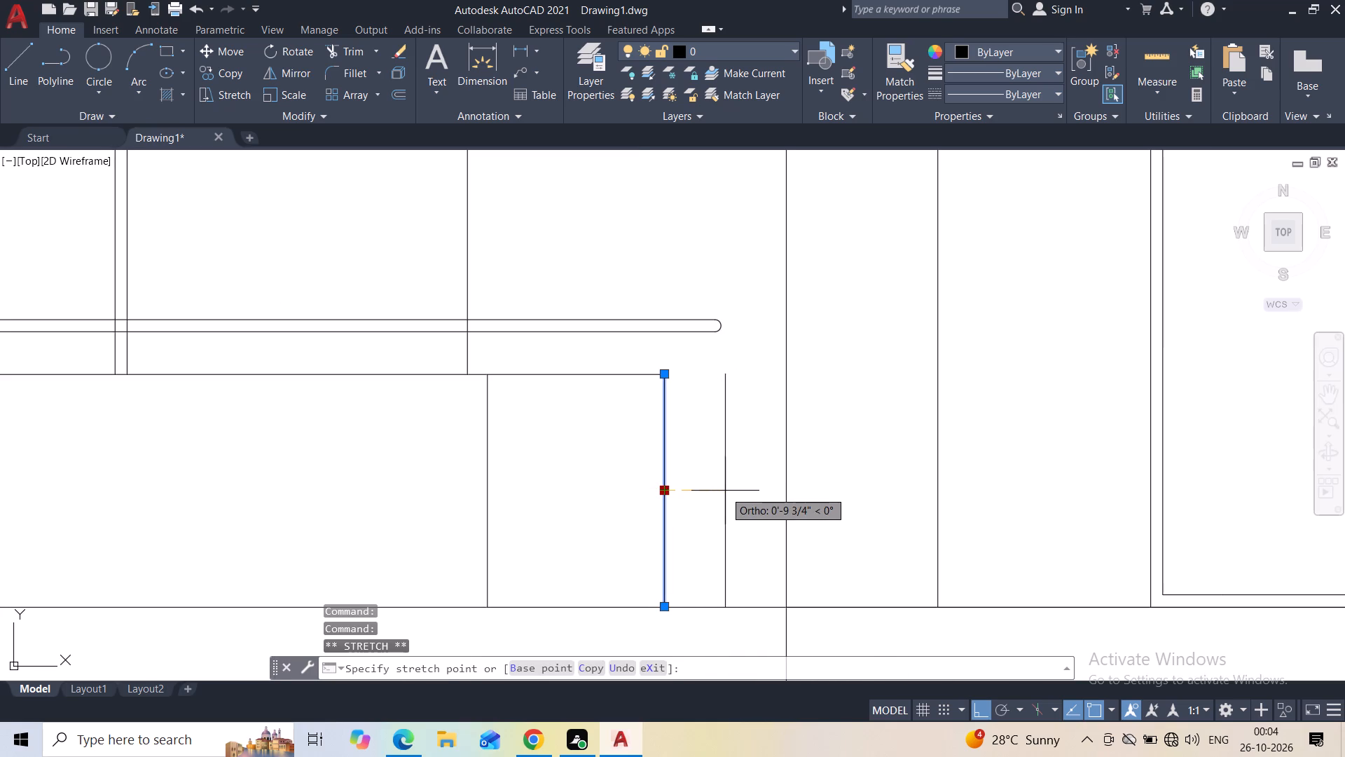
click(726, 491)
key(Escape)
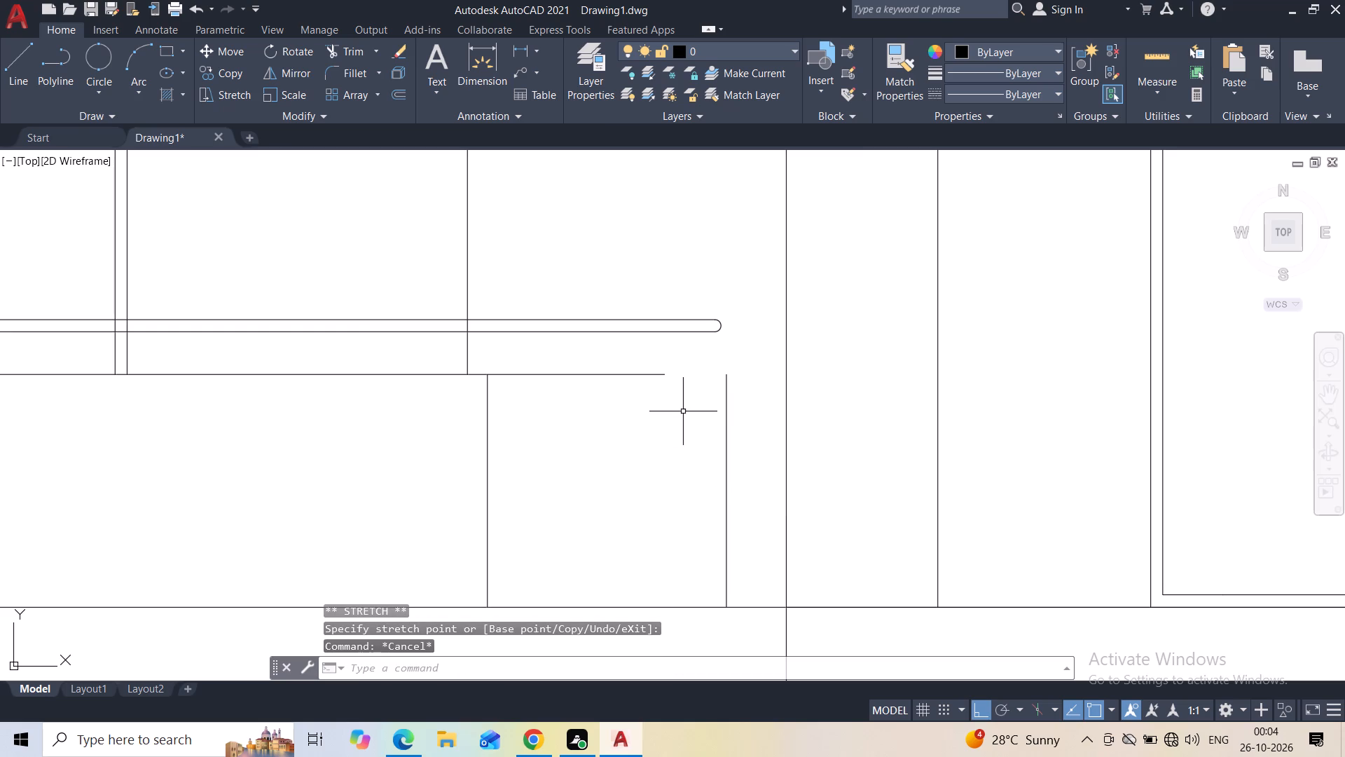
Draw a line closing the gap between the lower balcony parapet's top line and its moved right edge.
click(0, 54)
click(6, 64)
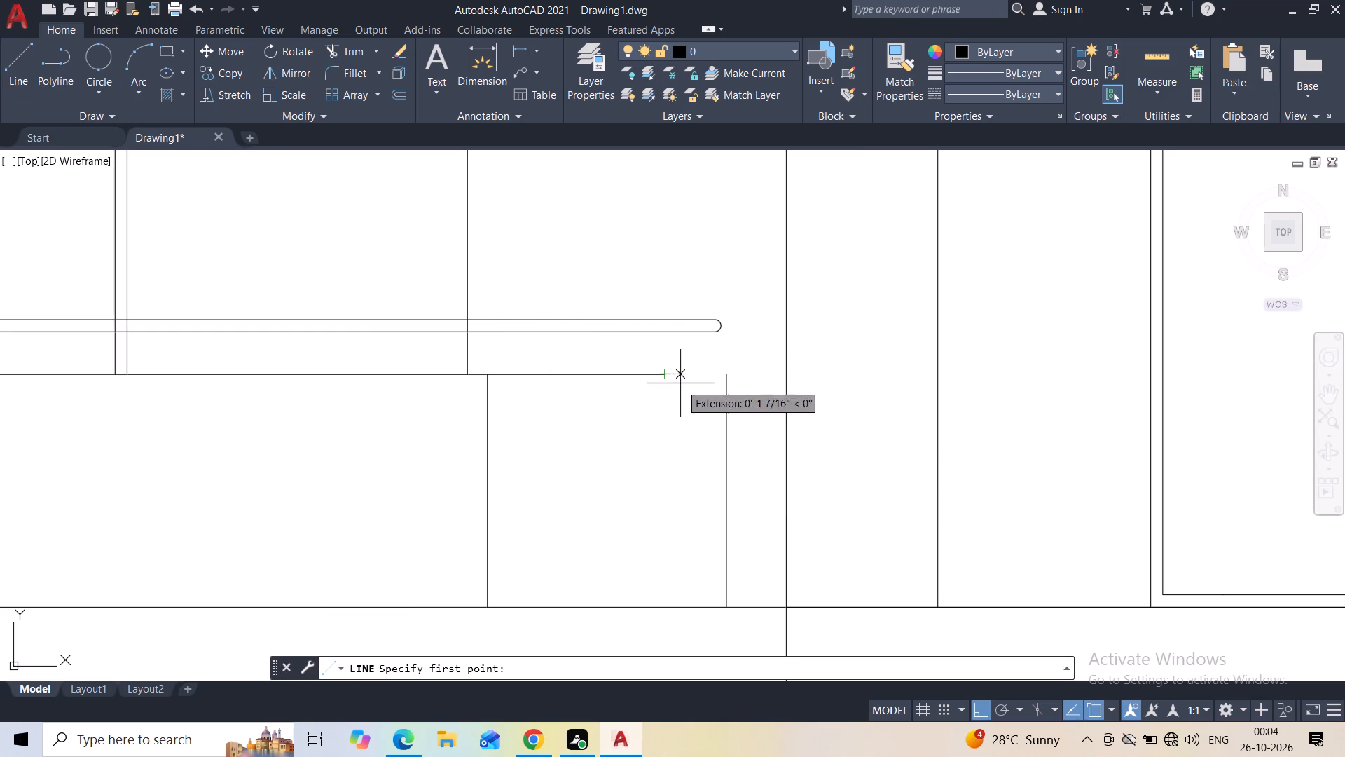
click(670, 376)
click(722, 380)
key(Escape)
Draw a vertical line extending the building's right outer wall up to the level of the topmost horizontal line.
scroll(729, 336, down, 1)
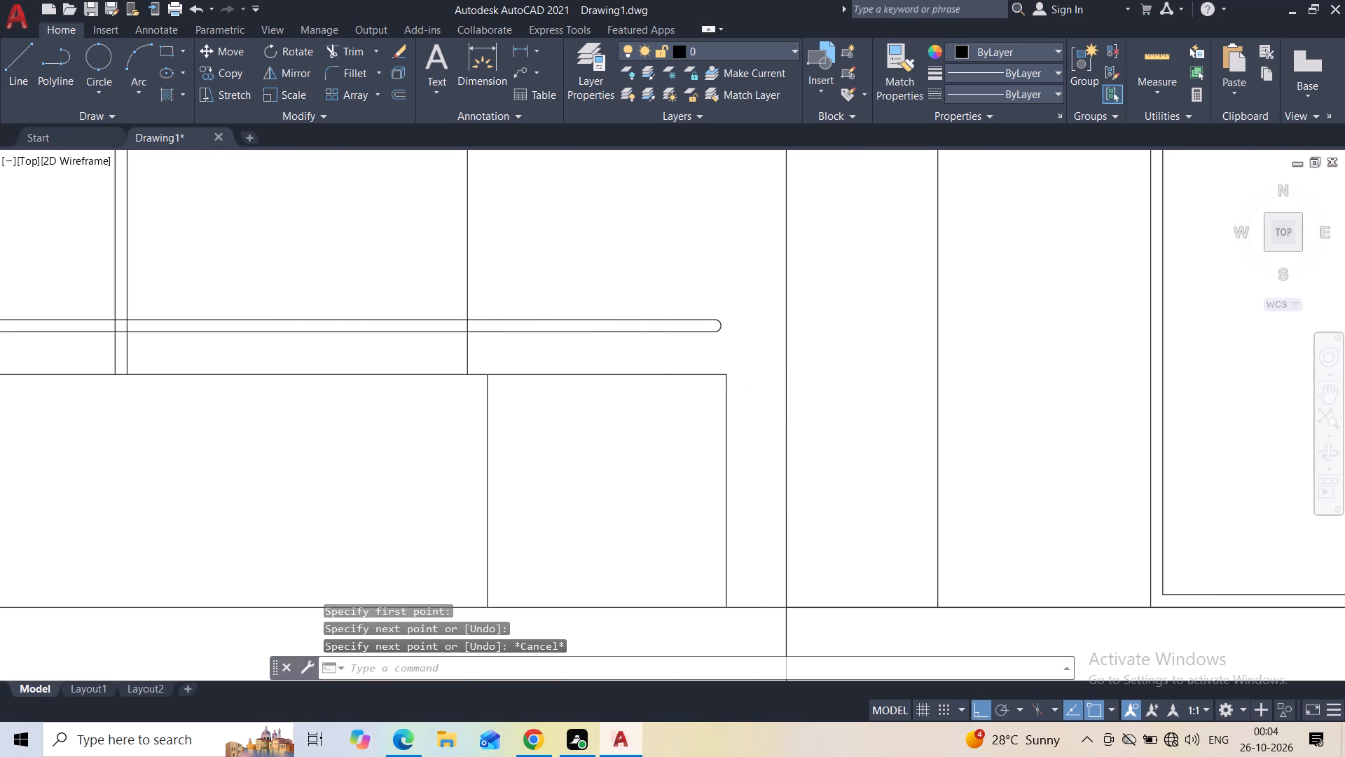
scroll(725, 310, down, 2)
middle_drag(721, 274, 694, 338)
scroll(694, 331, down, 1)
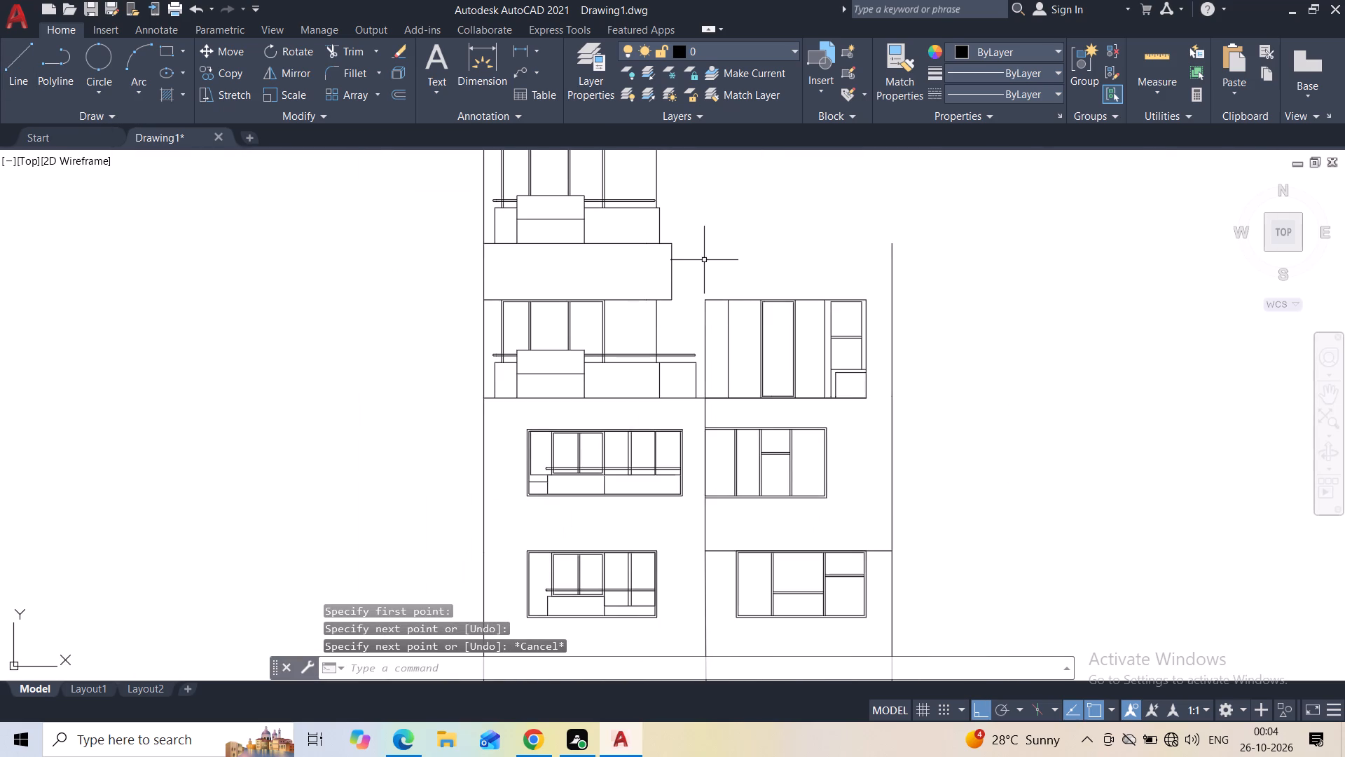
middle_drag(705, 258, 661, 369)
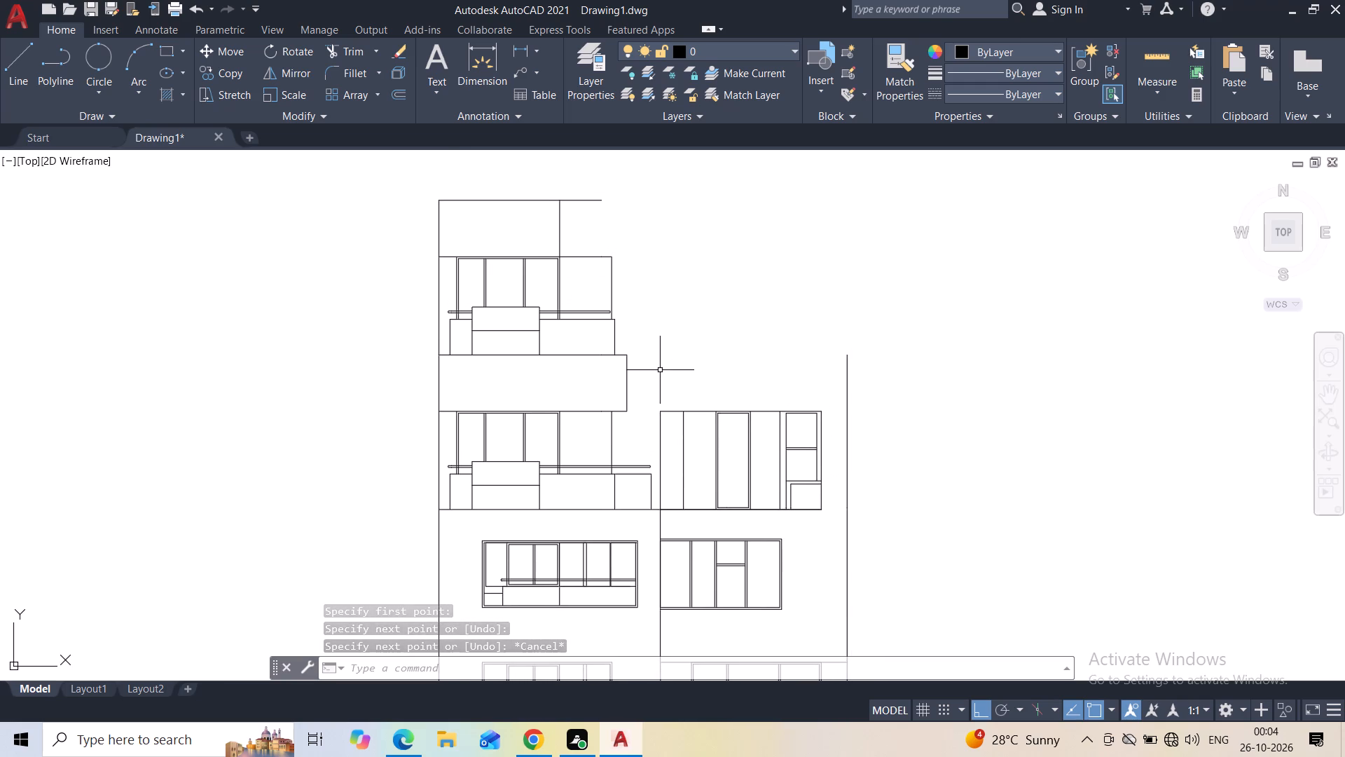
click(10, 65)
click(850, 354)
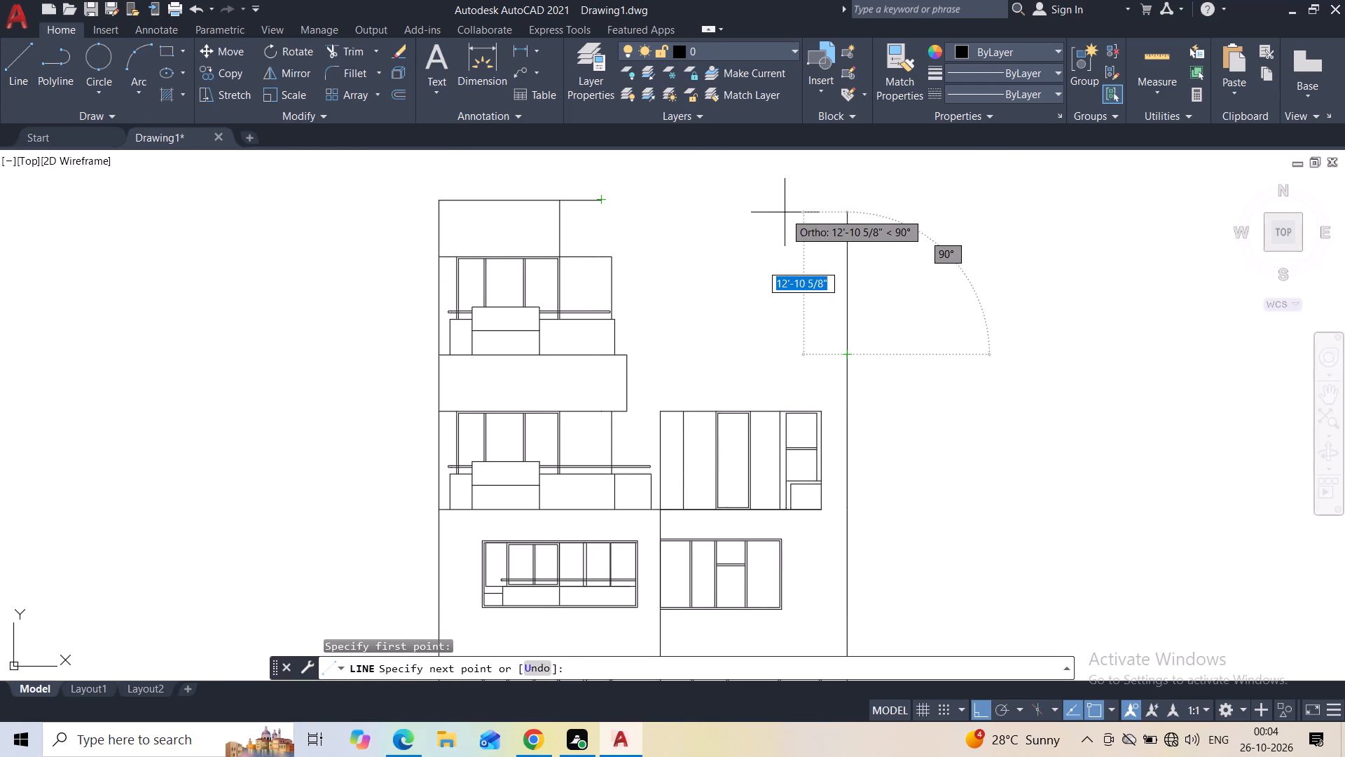
click(846, 203)
key(Escape)
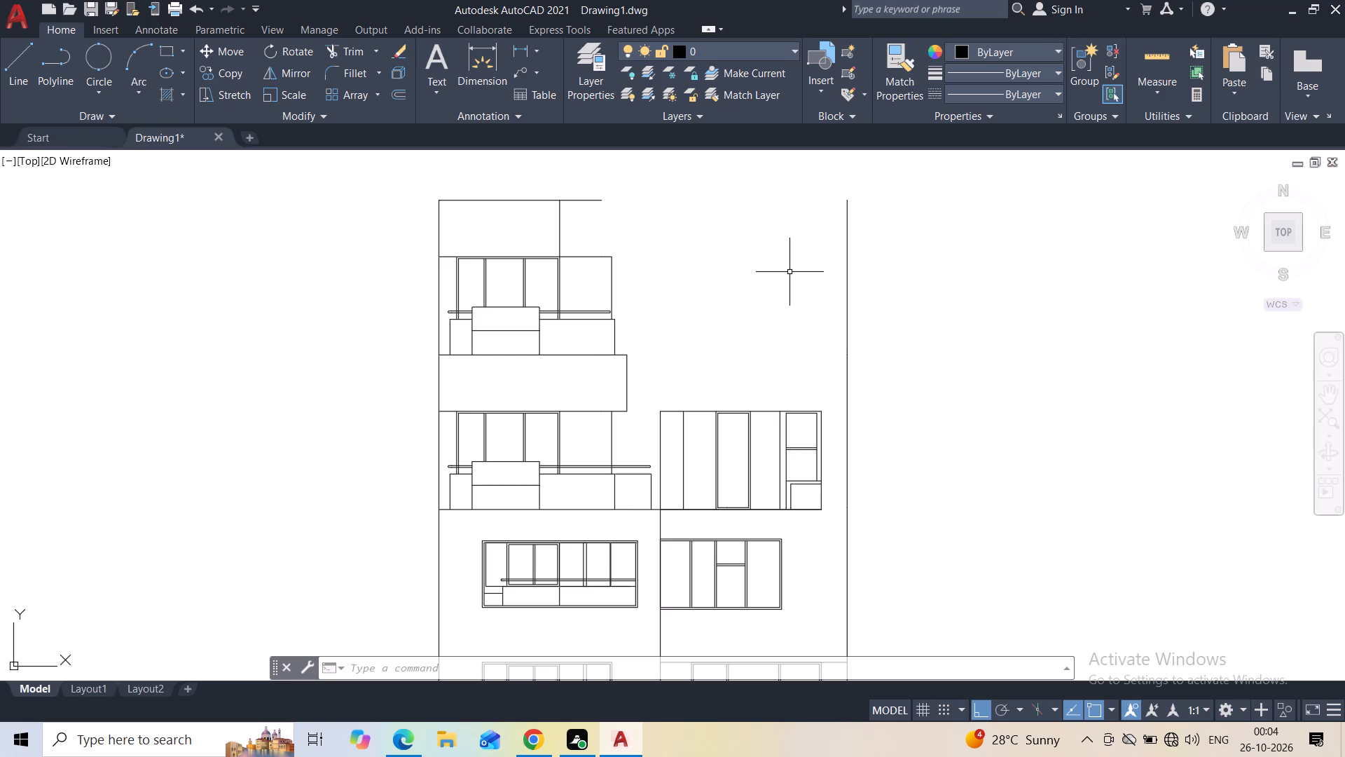
Extend the topmost horizontal line to the right with a line about 16'-4" long, aligned with the lower window's right edge.
click(27, 74)
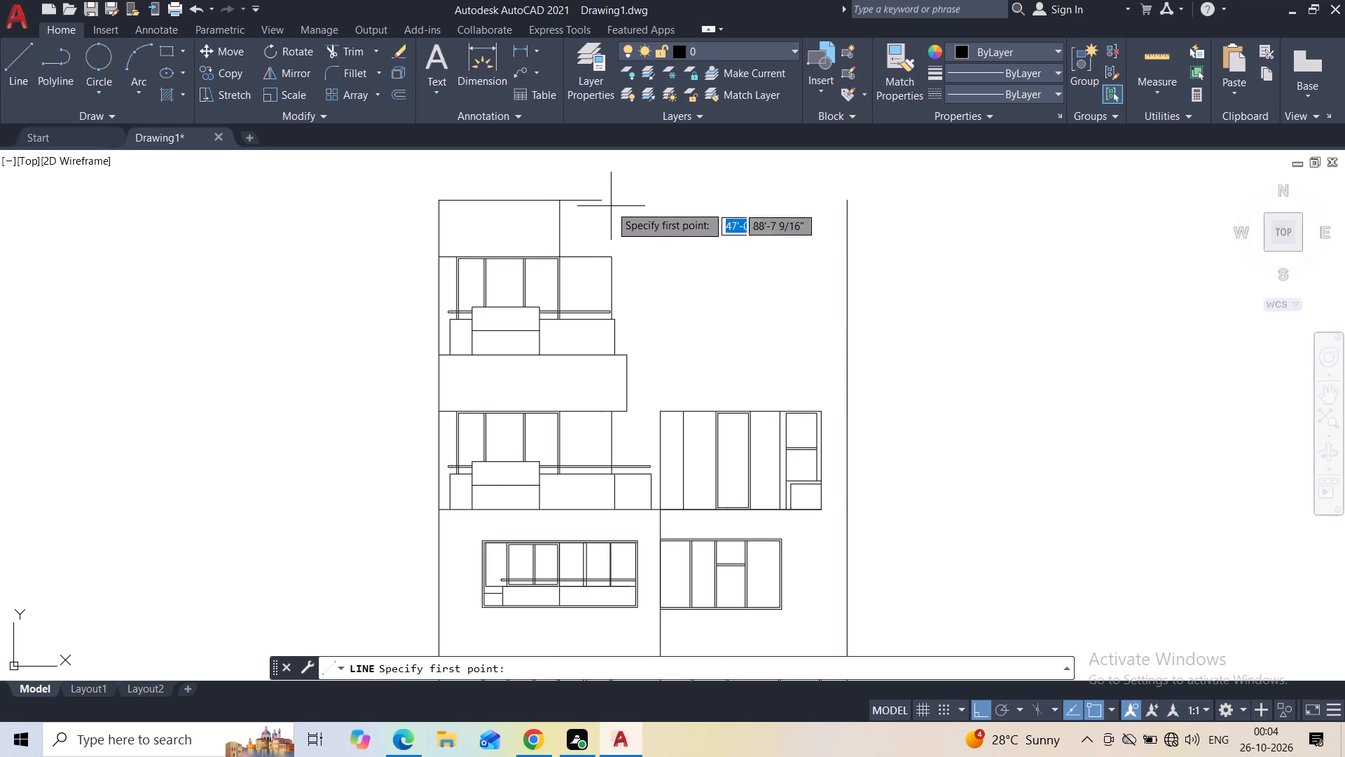
click(598, 198)
scroll(789, 524, up, 2)
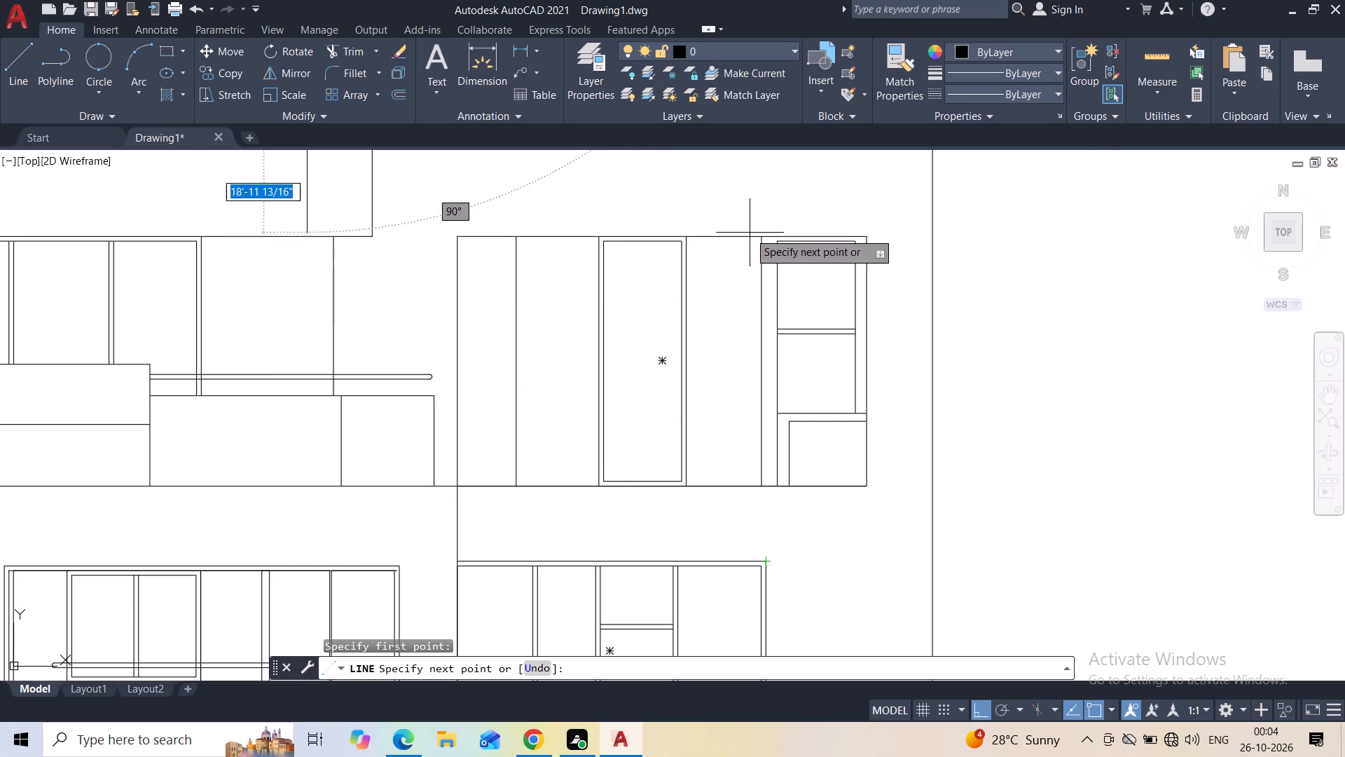
middle_drag(745, 204, 750, 371)
scroll(750, 243, down, 2)
middle_drag(750, 203, 750, 289)
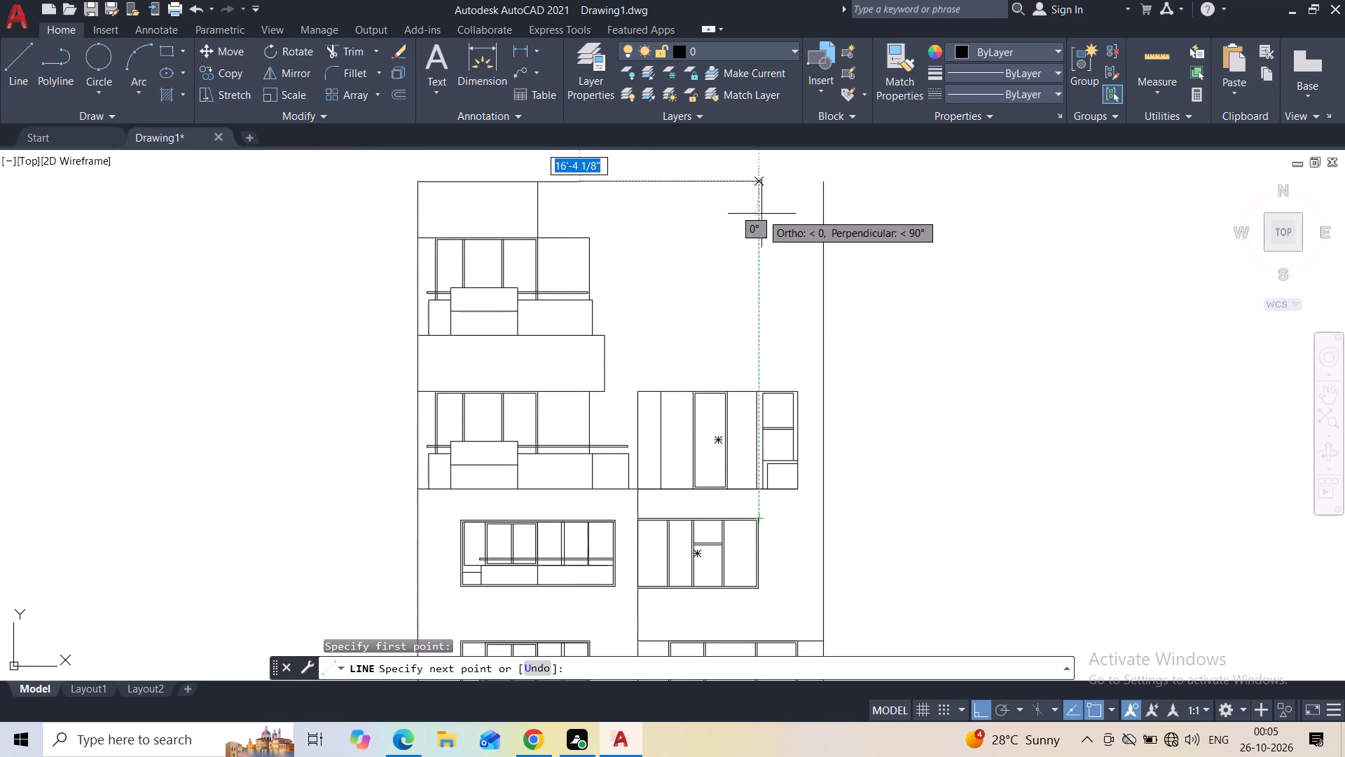
click(758, 184)
key(Escape)
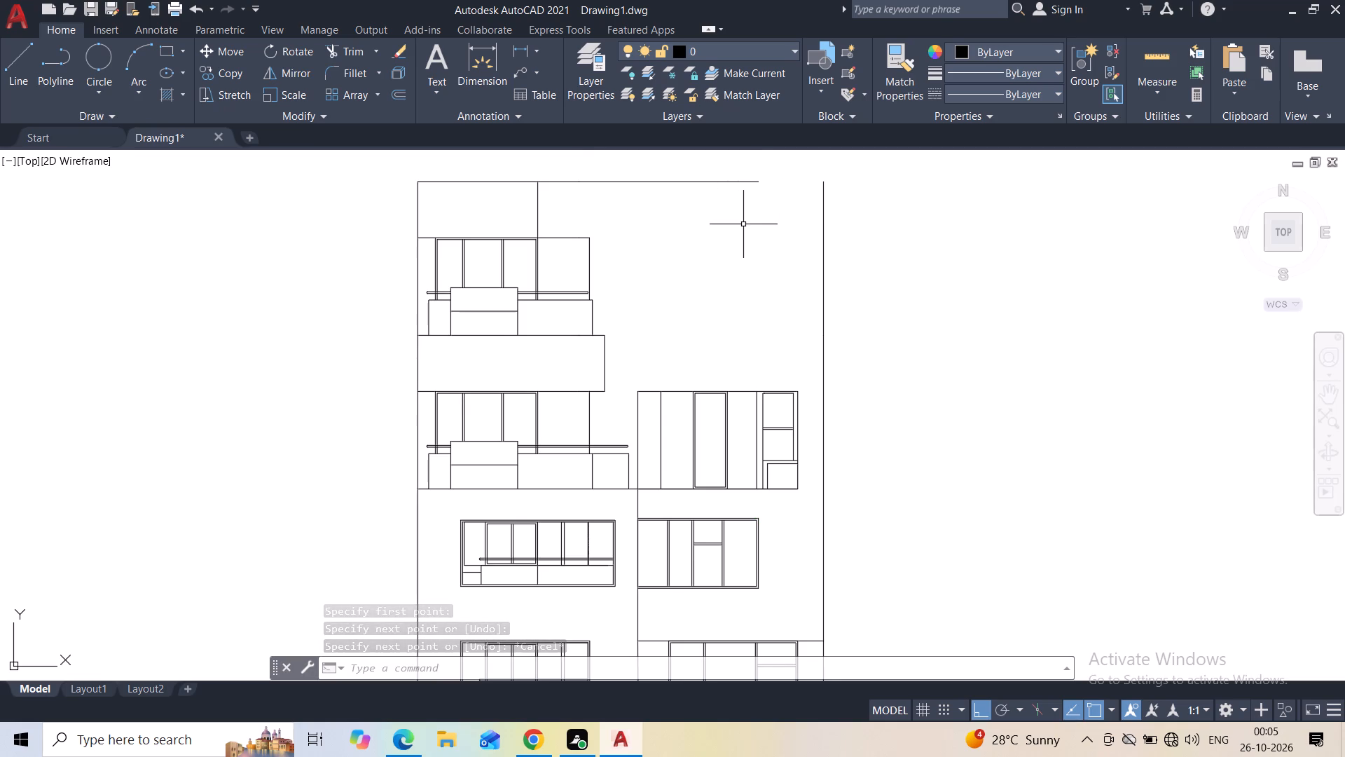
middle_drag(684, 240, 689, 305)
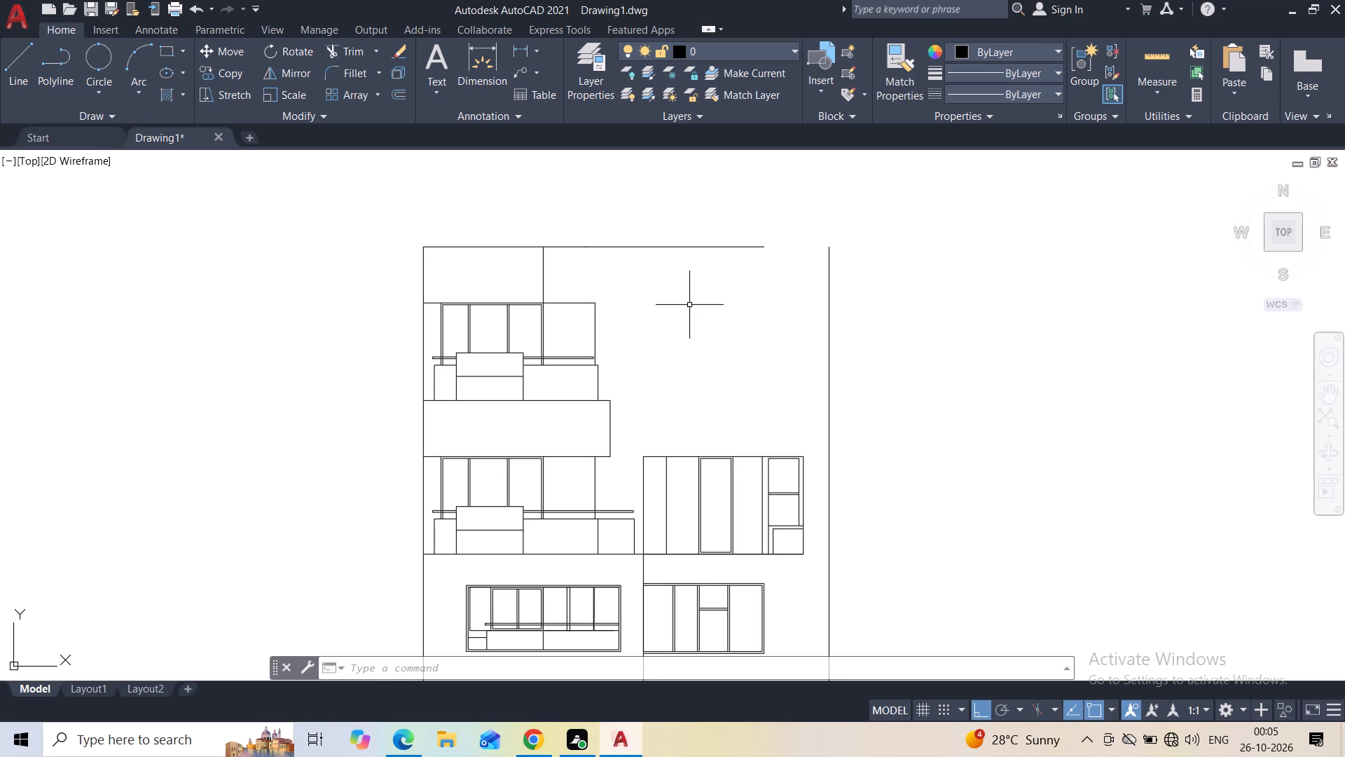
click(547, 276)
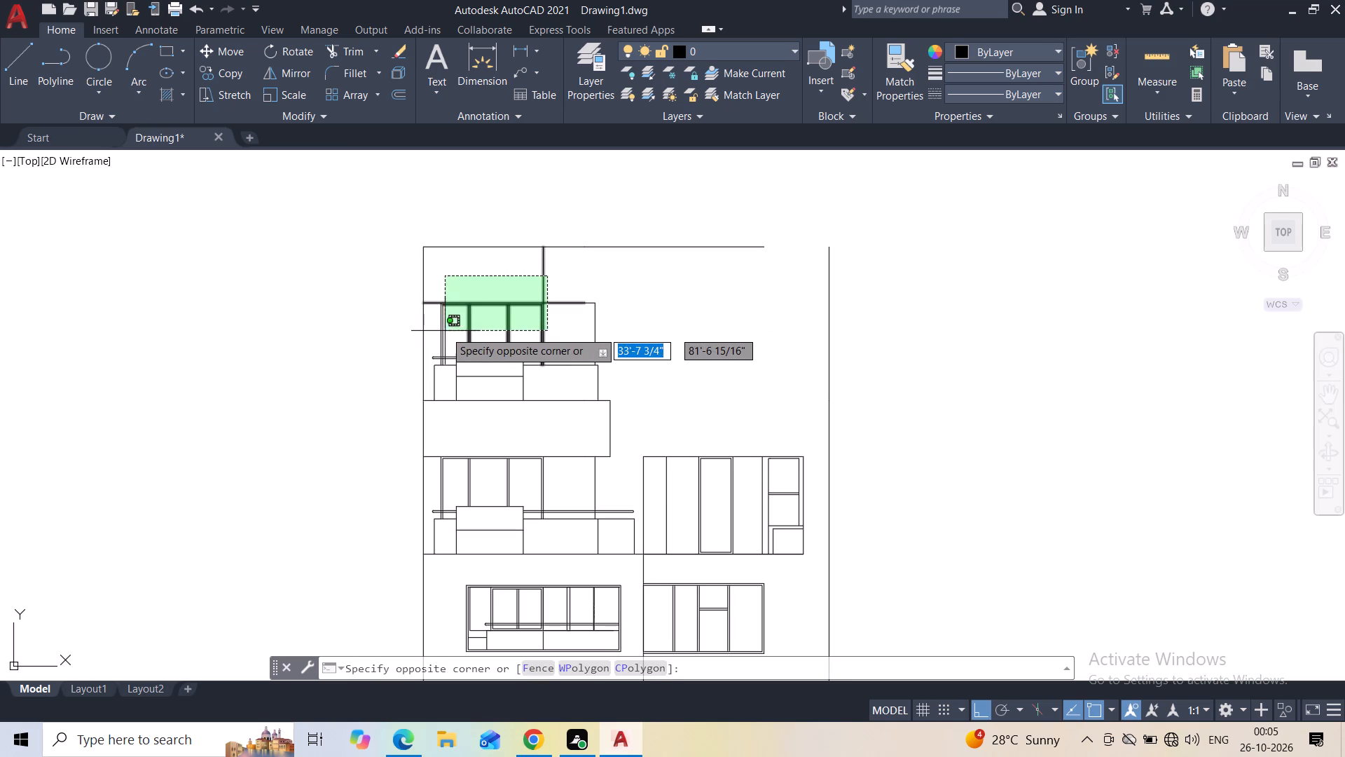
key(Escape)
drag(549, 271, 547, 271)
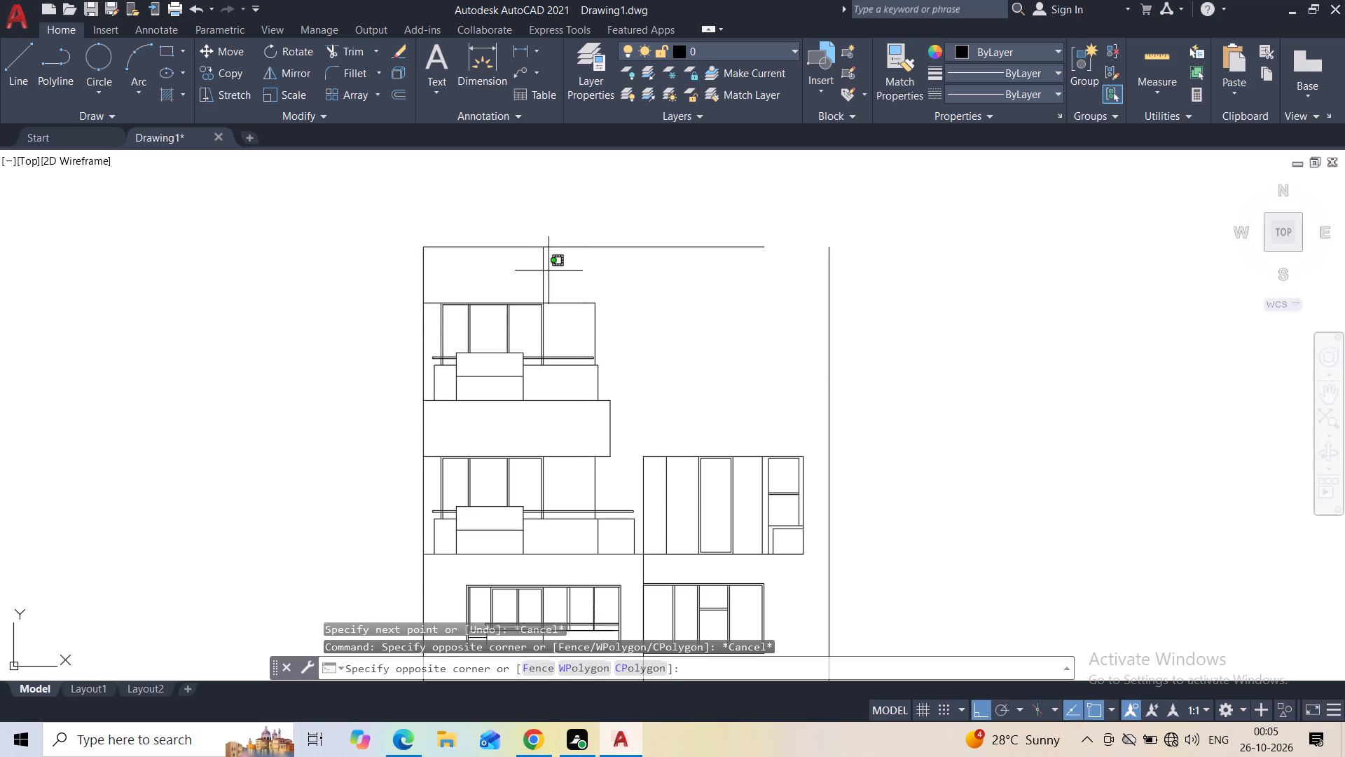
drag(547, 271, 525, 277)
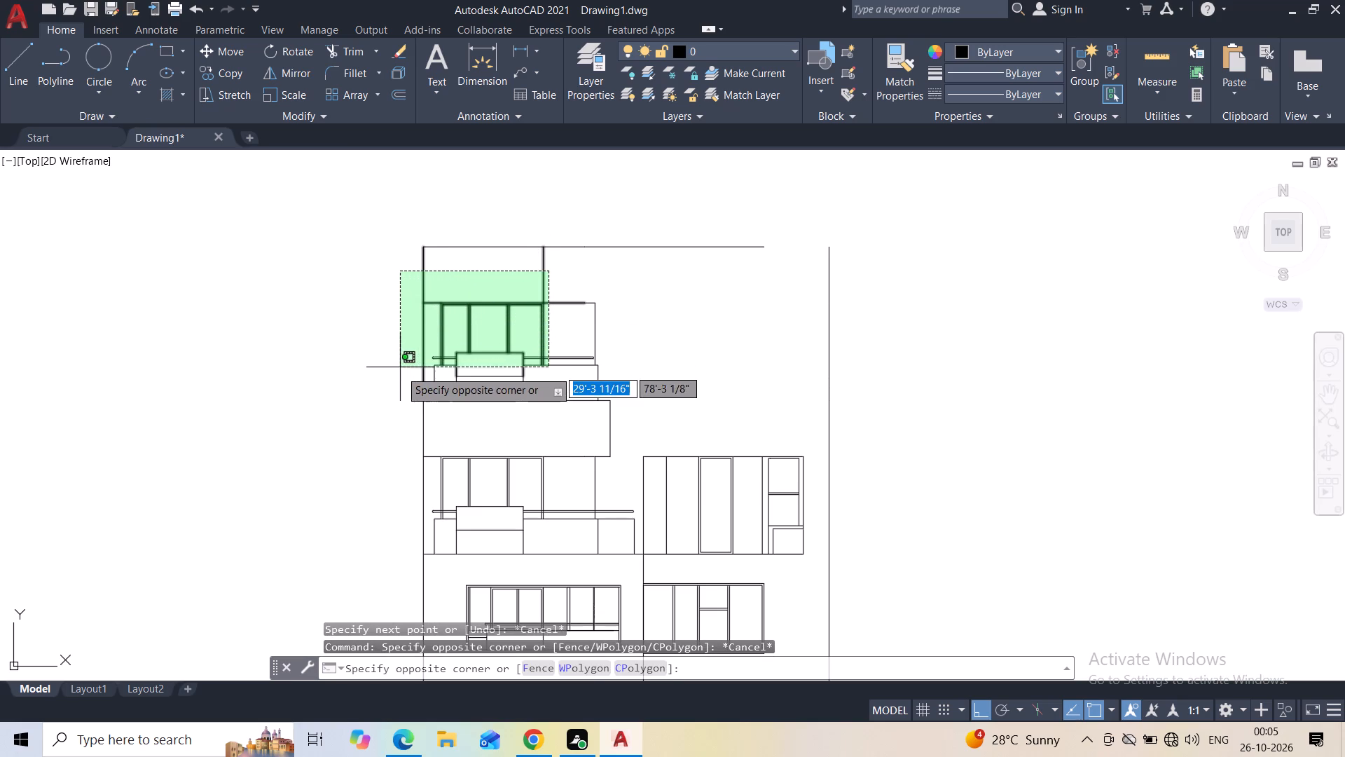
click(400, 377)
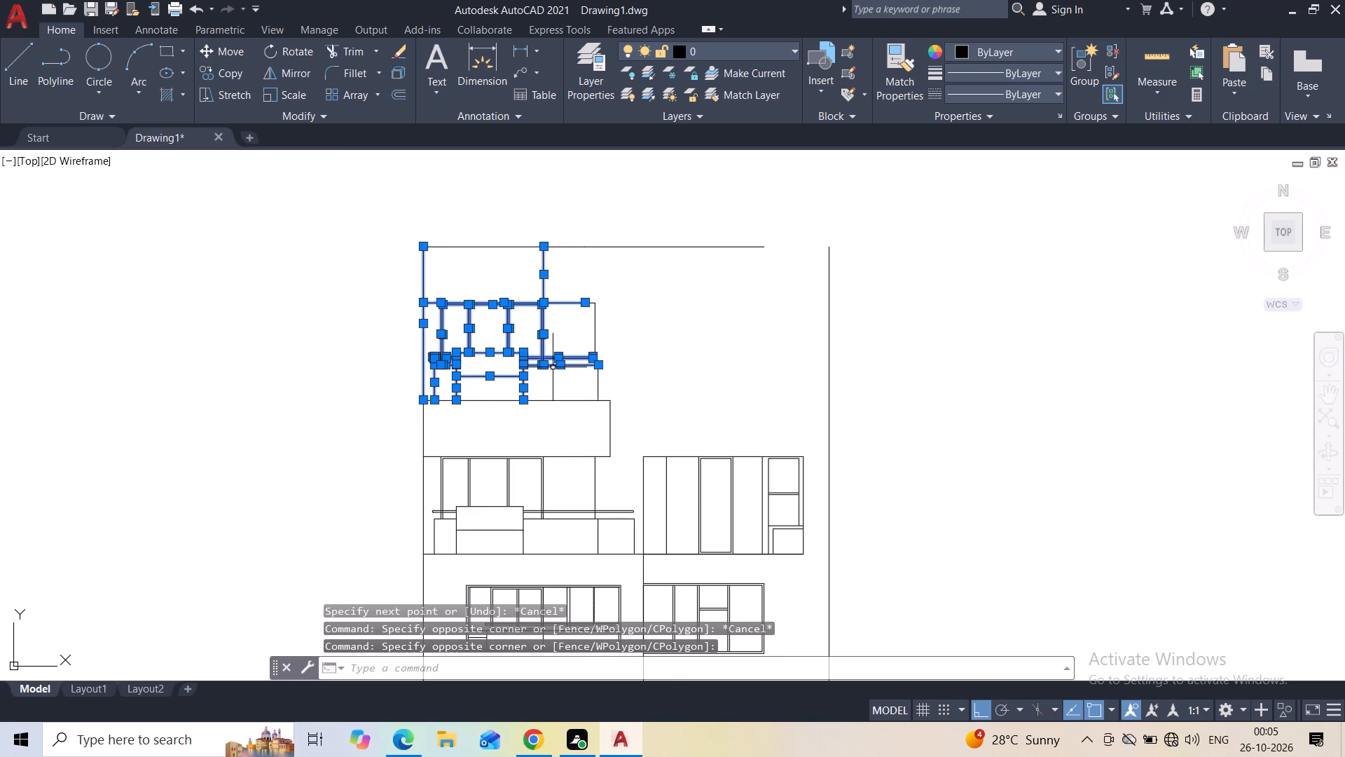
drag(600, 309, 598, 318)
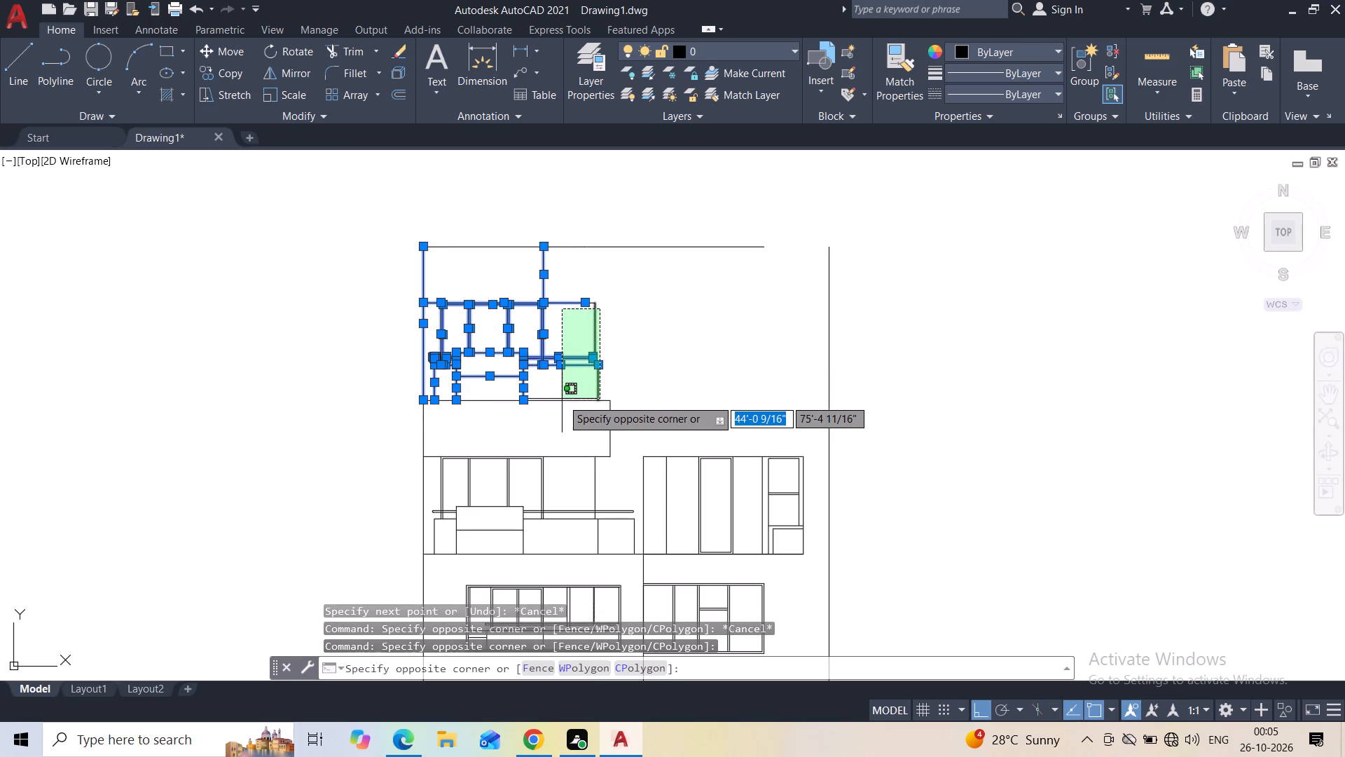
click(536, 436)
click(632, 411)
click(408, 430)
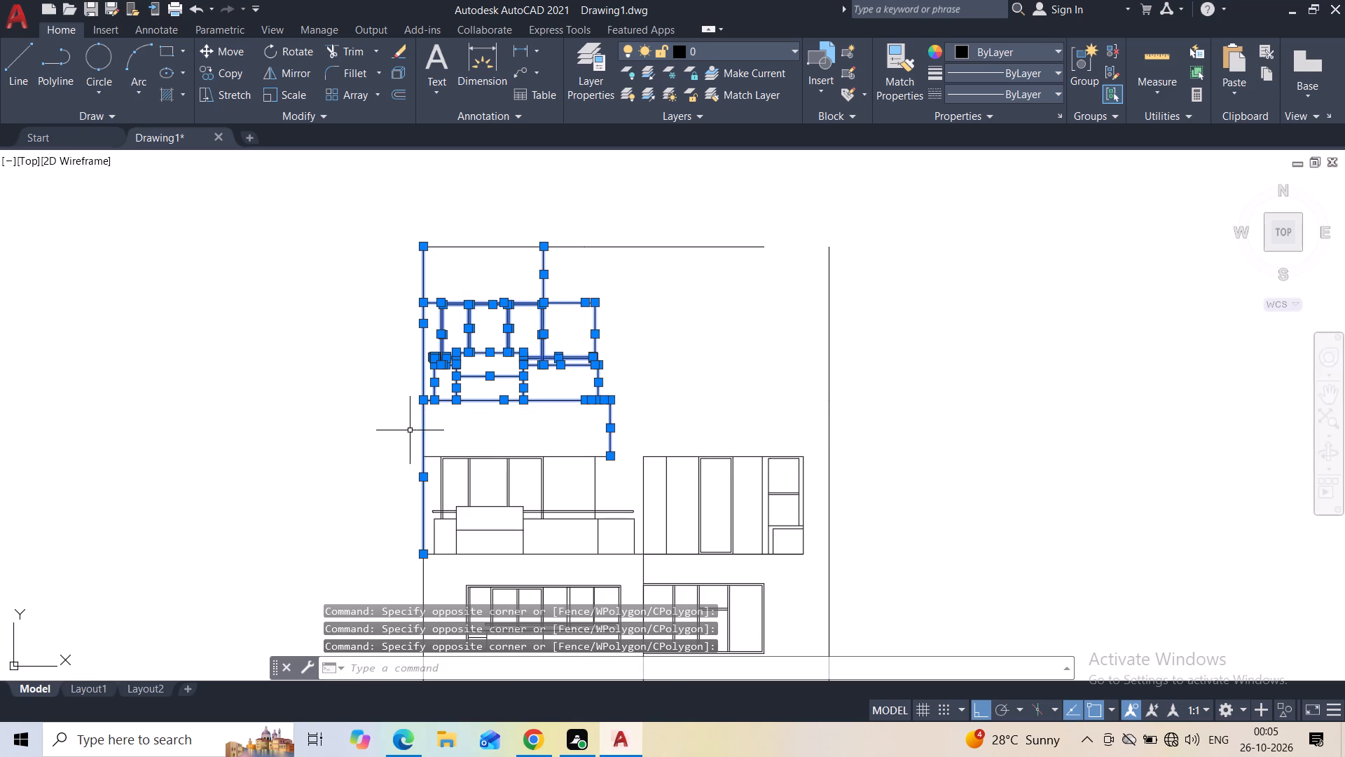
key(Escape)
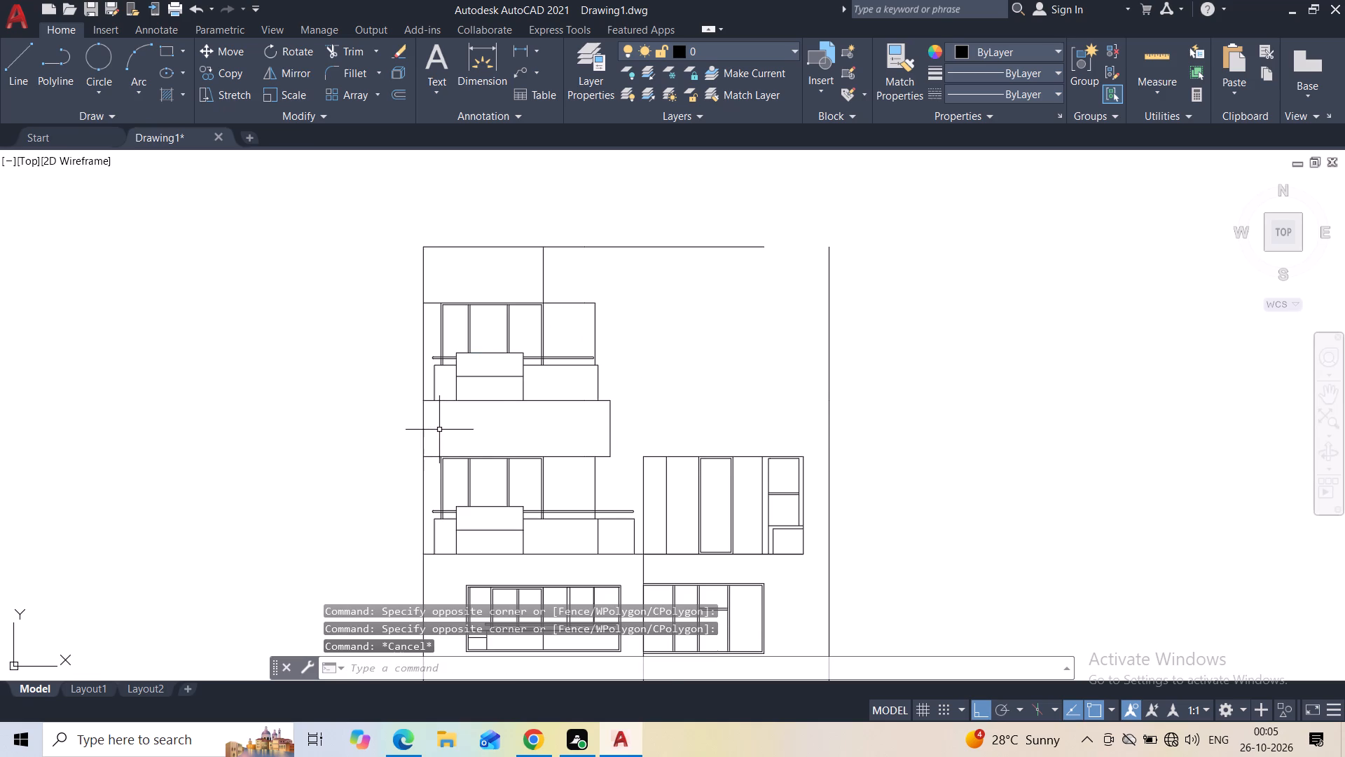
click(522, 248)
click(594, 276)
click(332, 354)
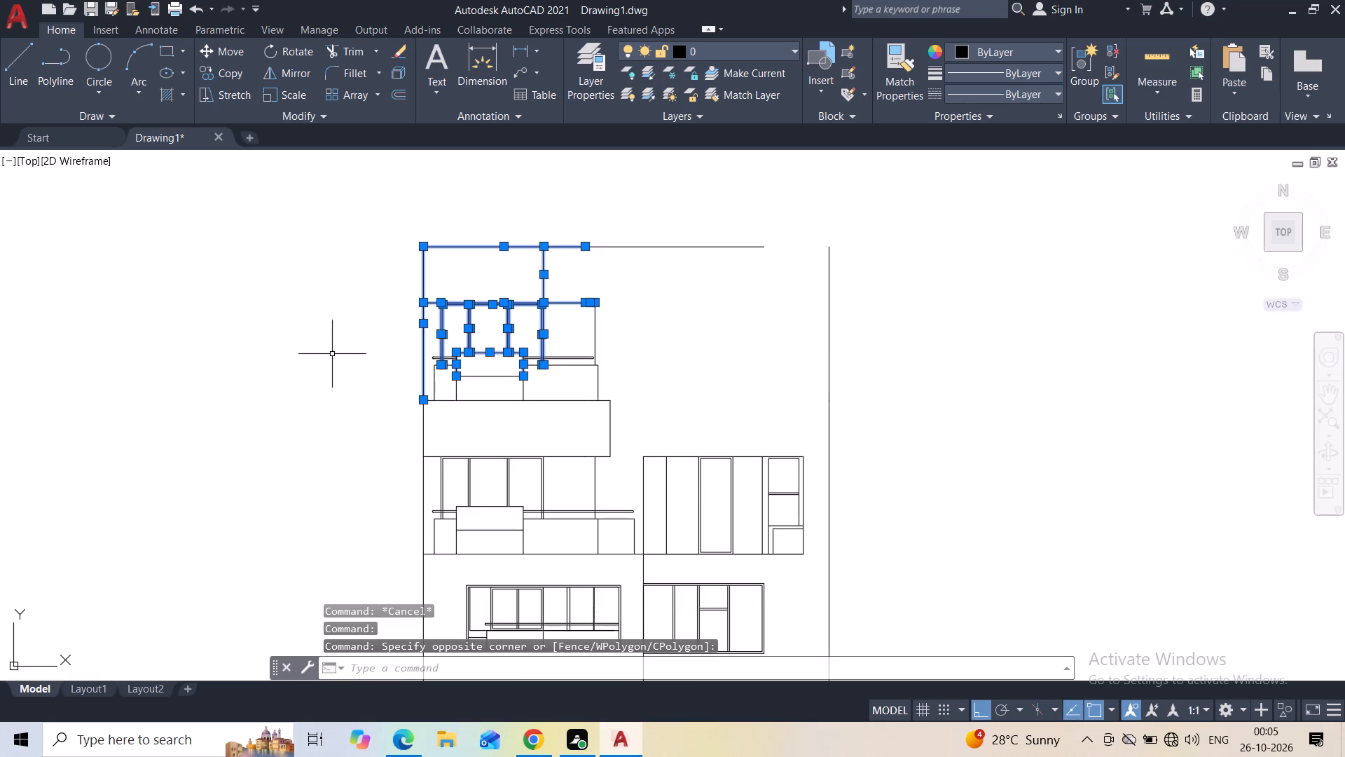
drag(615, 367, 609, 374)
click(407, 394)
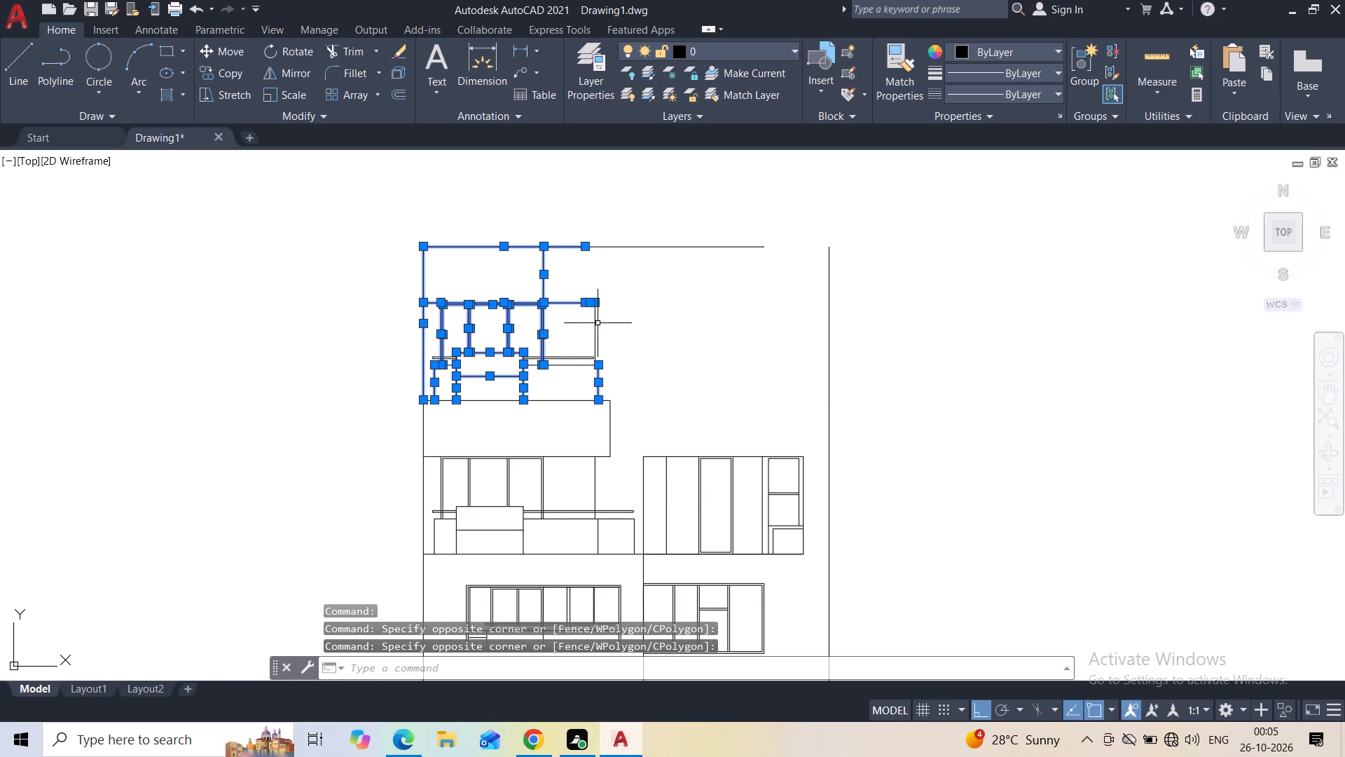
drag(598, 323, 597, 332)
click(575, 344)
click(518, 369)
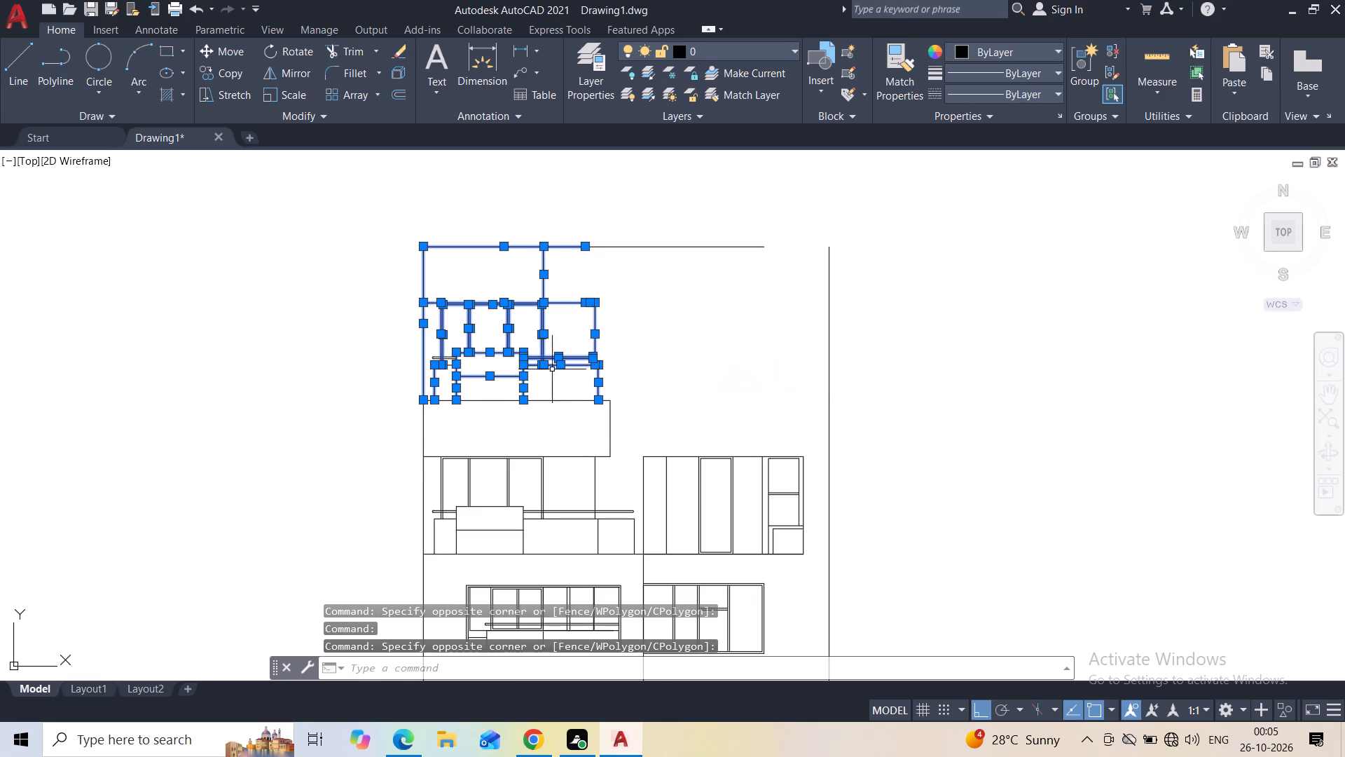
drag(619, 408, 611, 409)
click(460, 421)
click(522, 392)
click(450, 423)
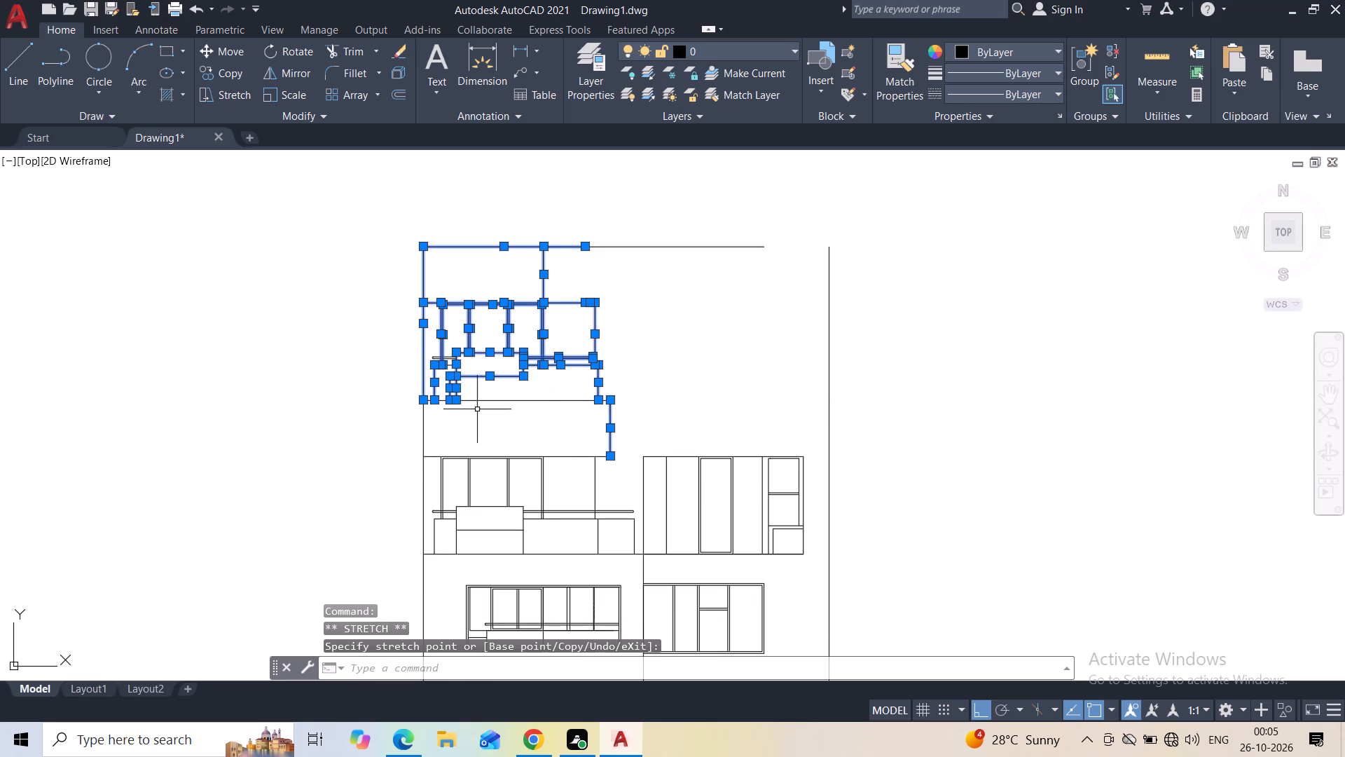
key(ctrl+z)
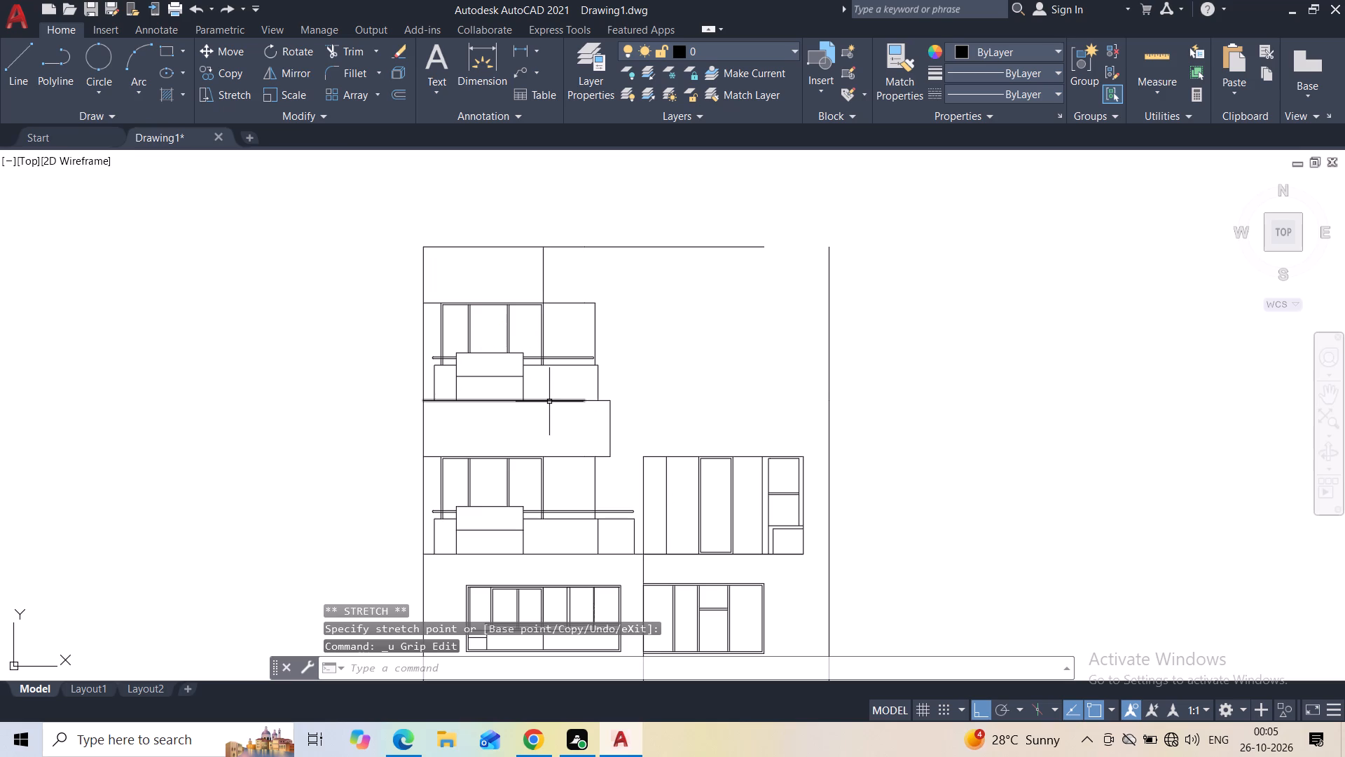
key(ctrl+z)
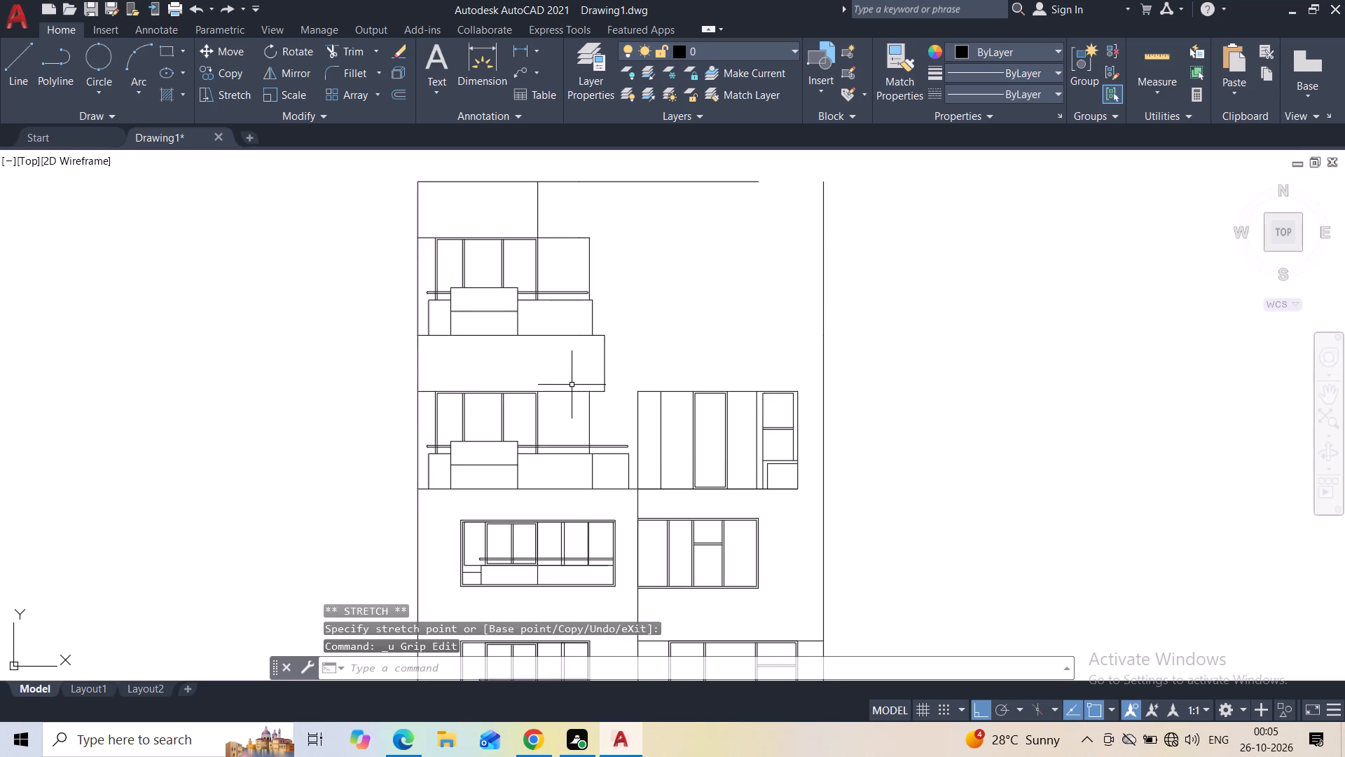
Copy the upper balcony floor with its slab bands upward, from the lower band's bottom-left corner to the top line's left end.
drag(564, 159, 558, 169)
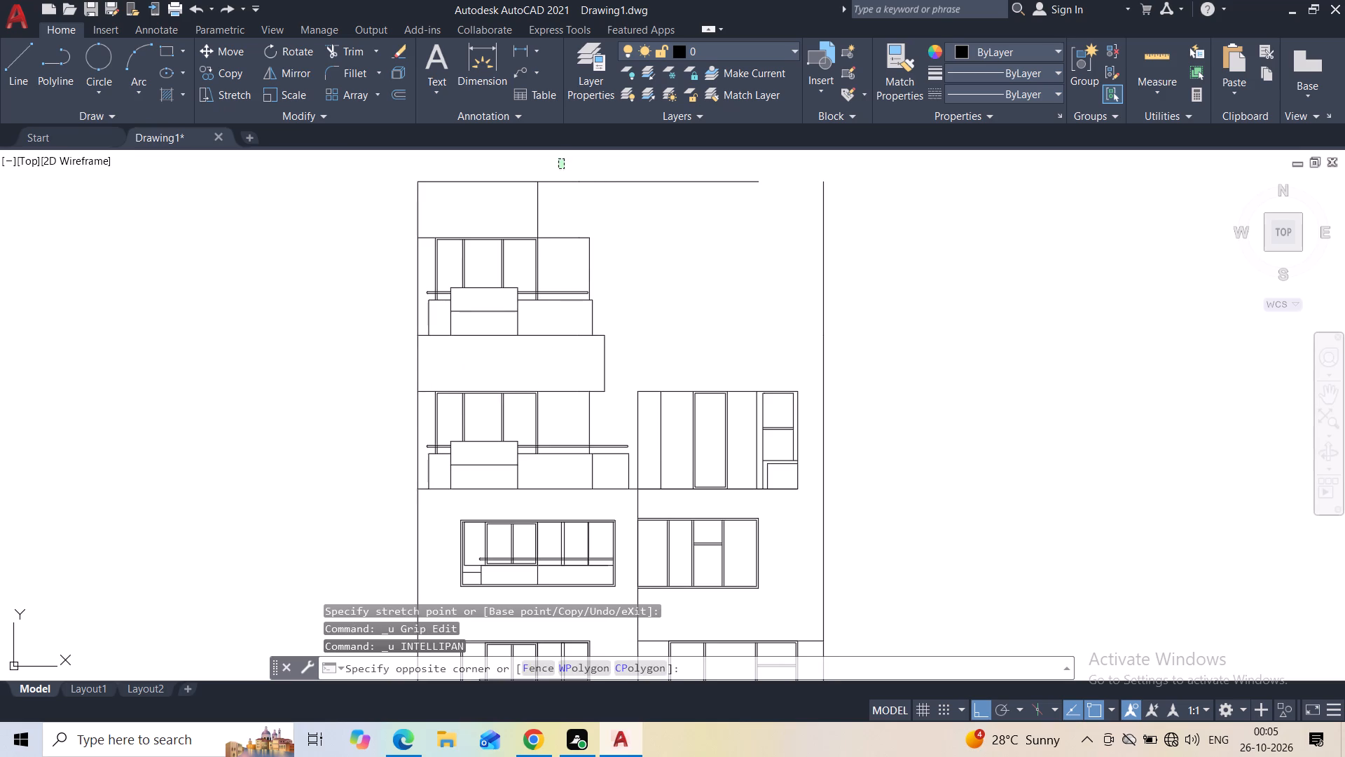
click(392, 310)
drag(621, 249, 616, 266)
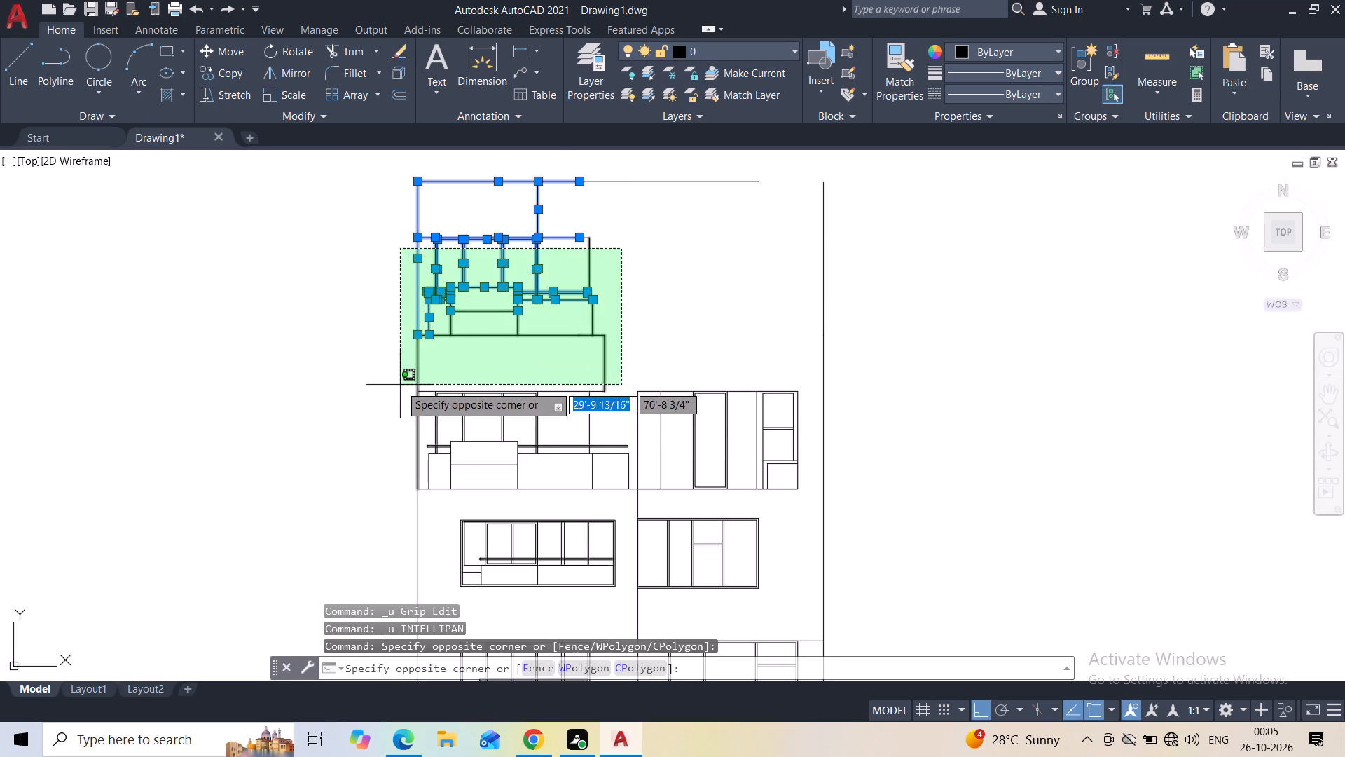
click(399, 382)
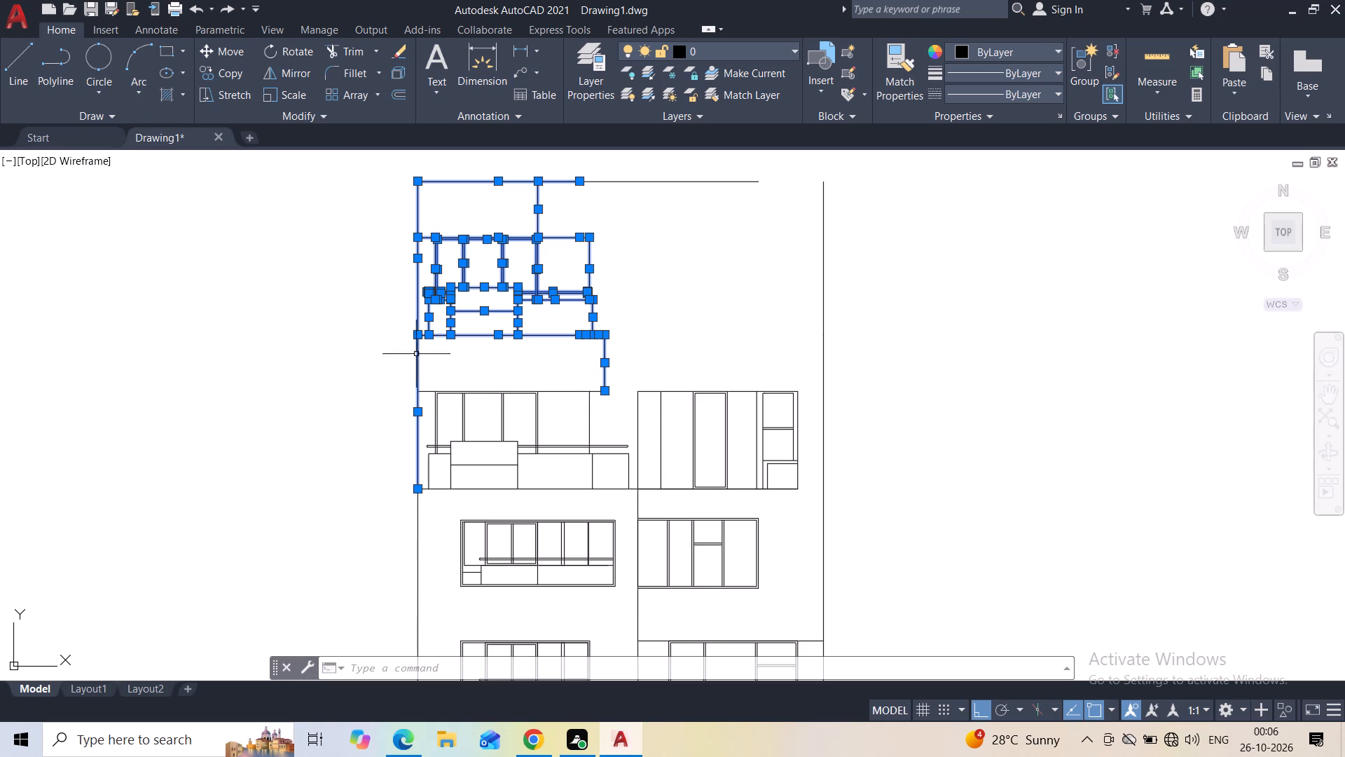
click(231, 79)
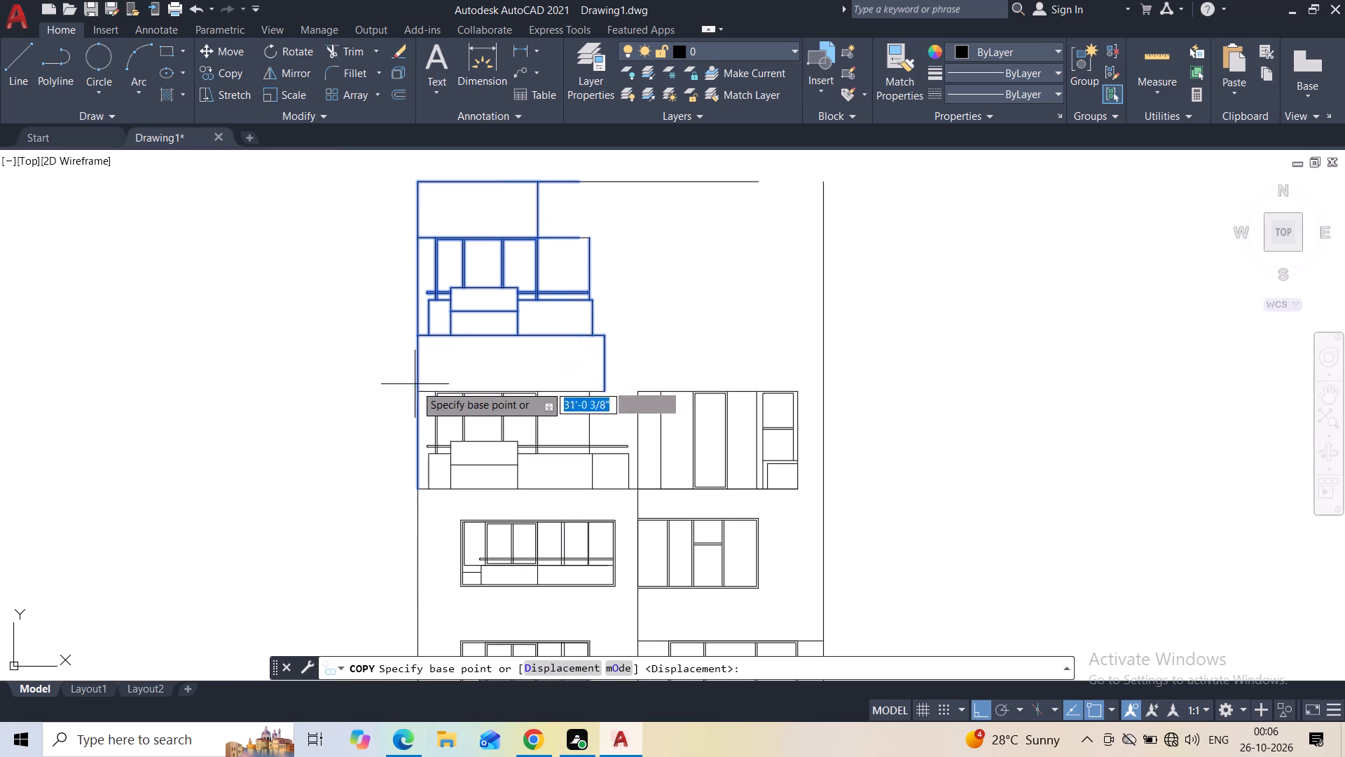
click(417, 388)
middle_drag(412, 318, 404, 475)
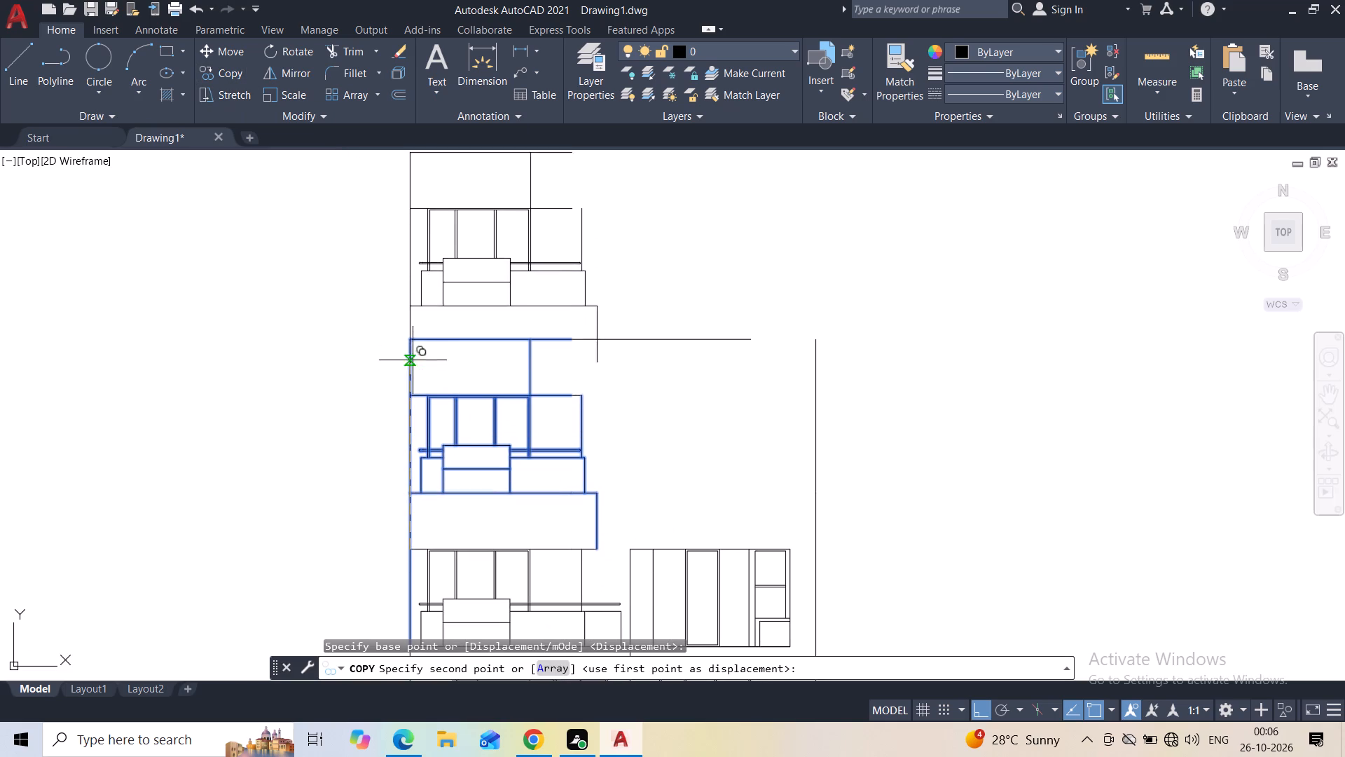
click(413, 342)
key(Escape)
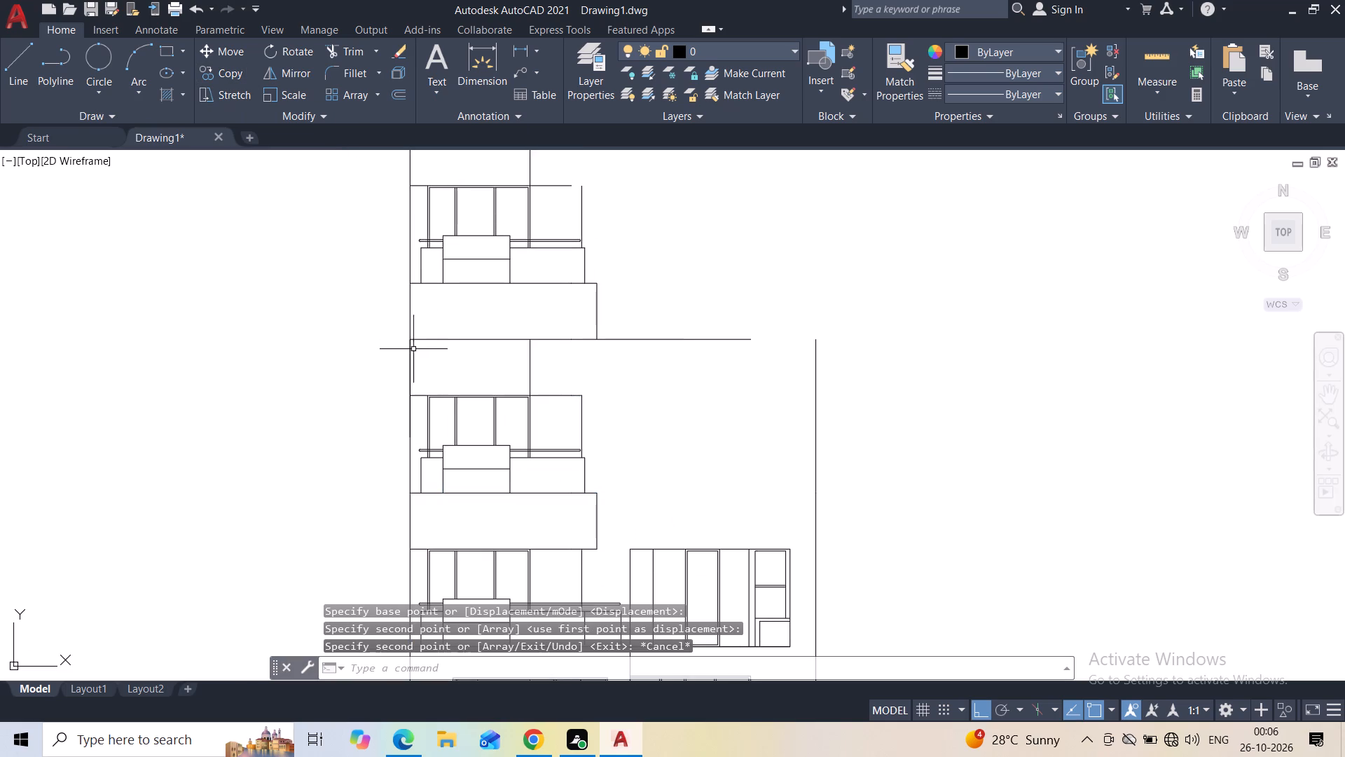
Erase the left outer wall line beside the slab band beneath the copied top floor.
click(411, 352)
key(Delete)
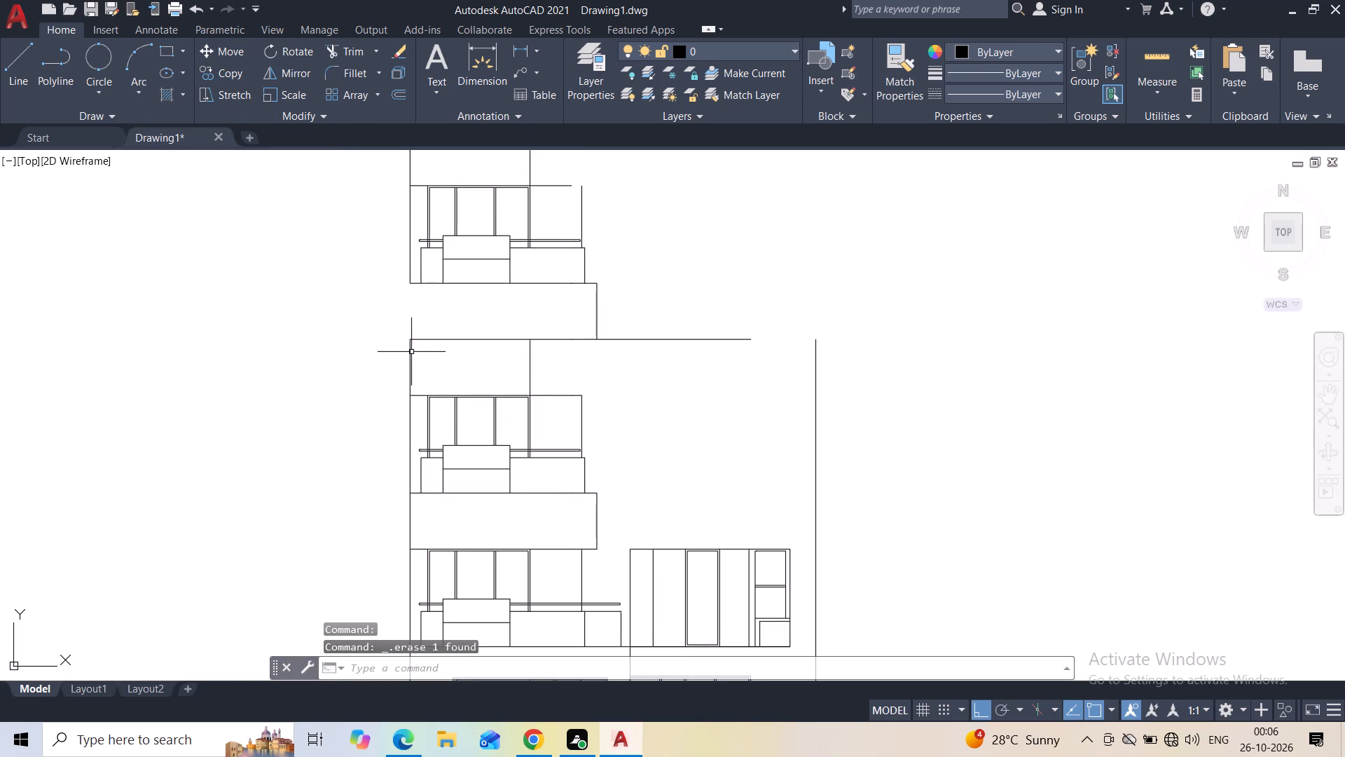
key(space)
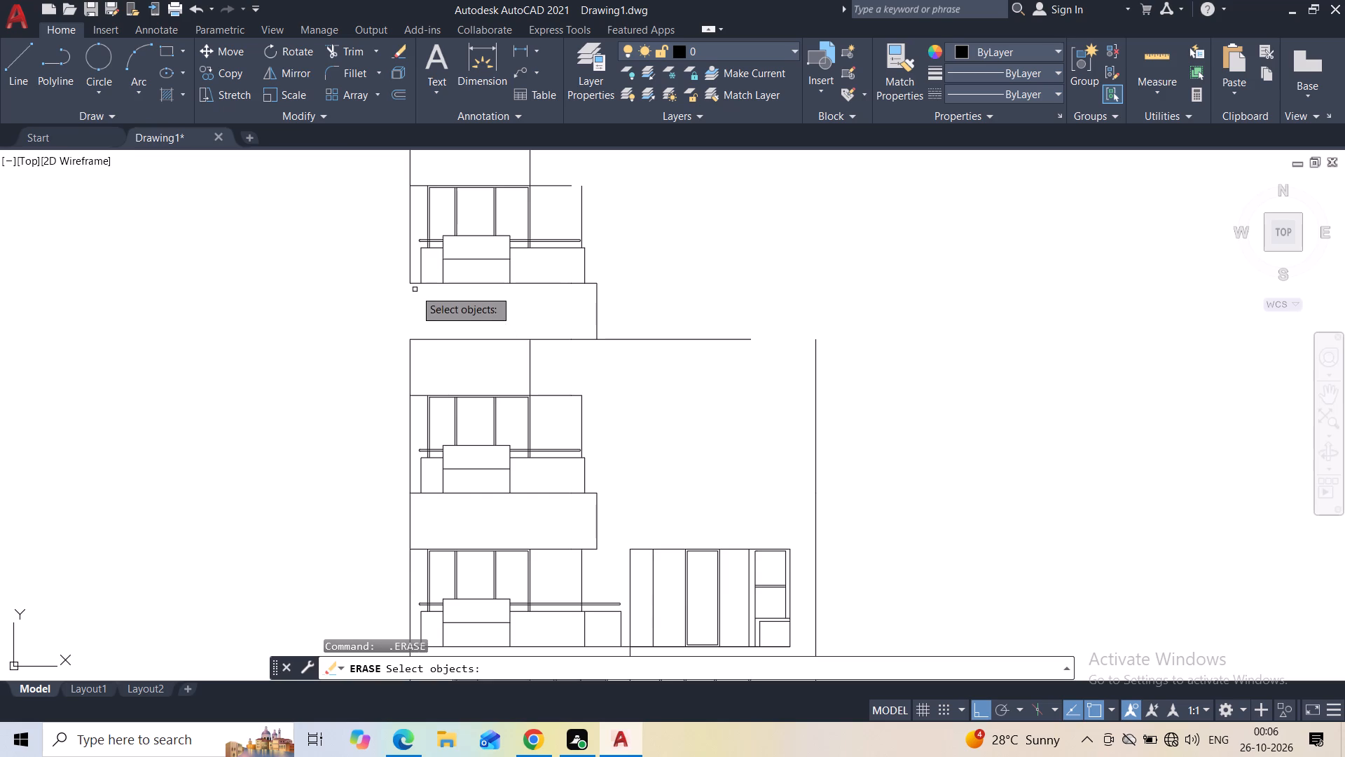
key(Escape)
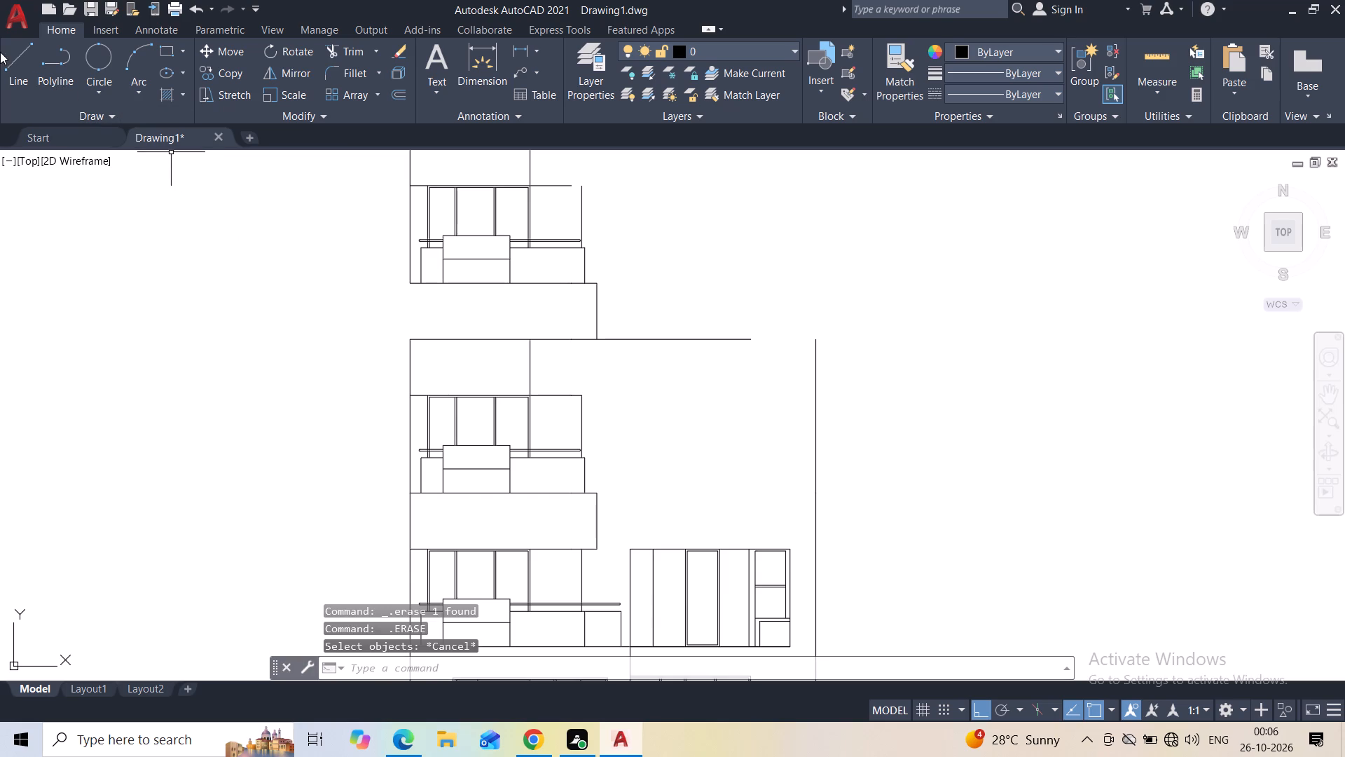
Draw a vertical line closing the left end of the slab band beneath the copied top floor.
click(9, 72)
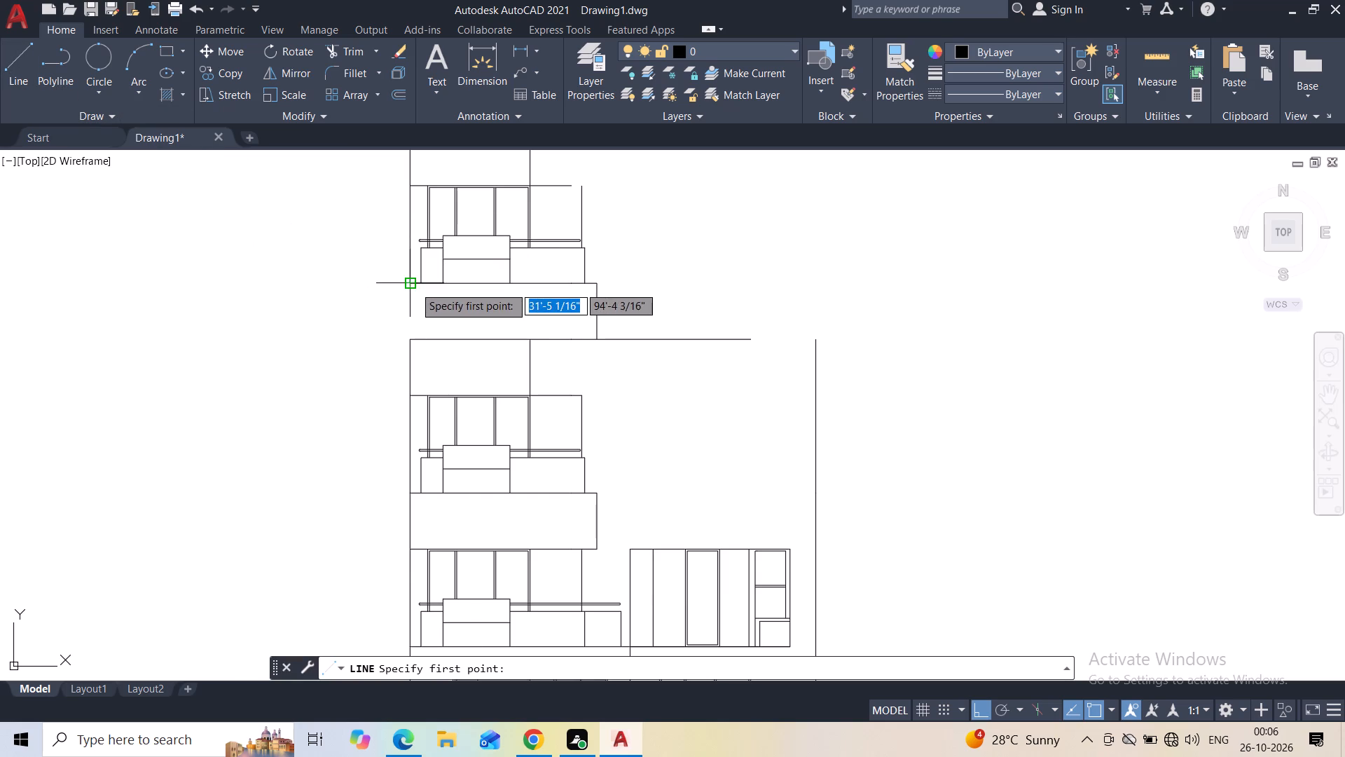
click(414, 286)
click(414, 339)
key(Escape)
Trim away the copied top floor's horizontal line beyond the window's right side and the loose vertical line beside it.
middle_drag(387, 298, 342, 444)
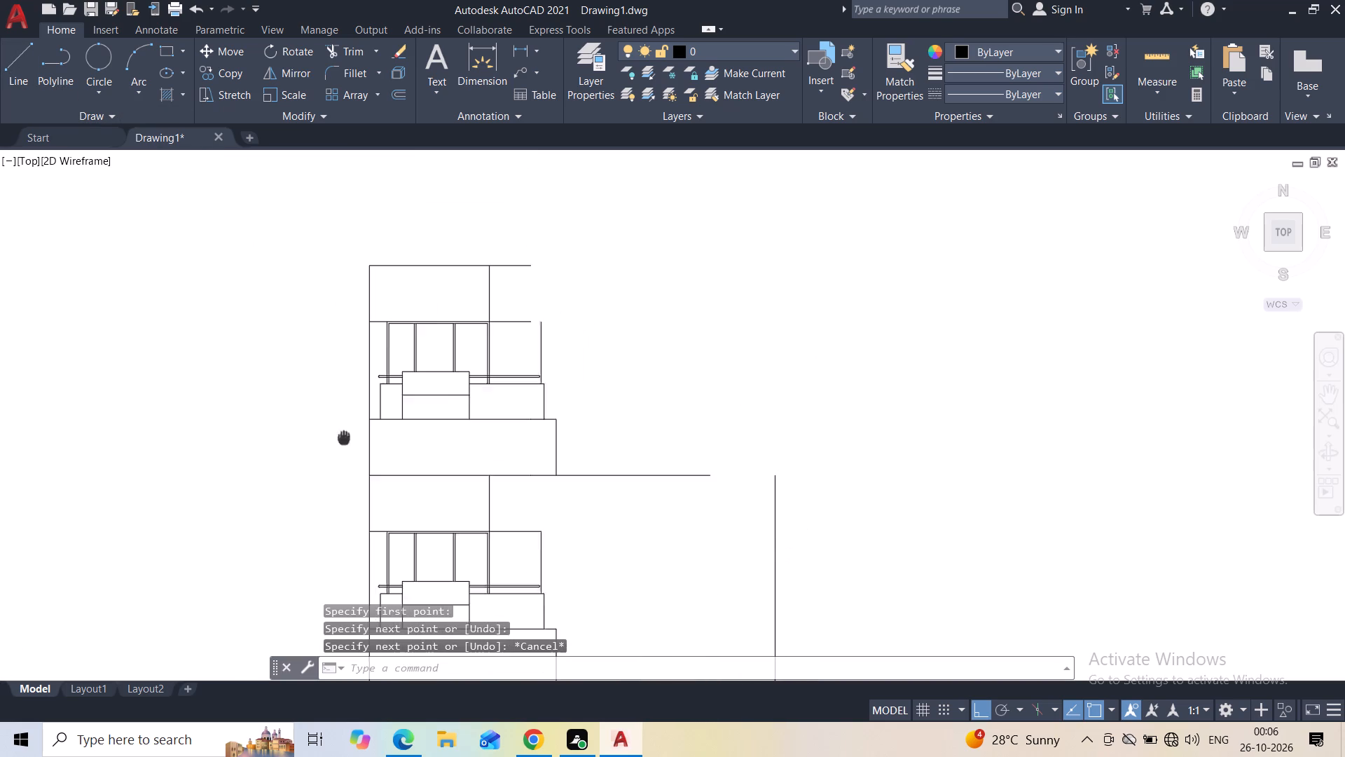
middle_drag(342, 444, 341, 445)
scroll(455, 365, up, 1)
middle_click(479, 353)
scroll(479, 350, up, 1)
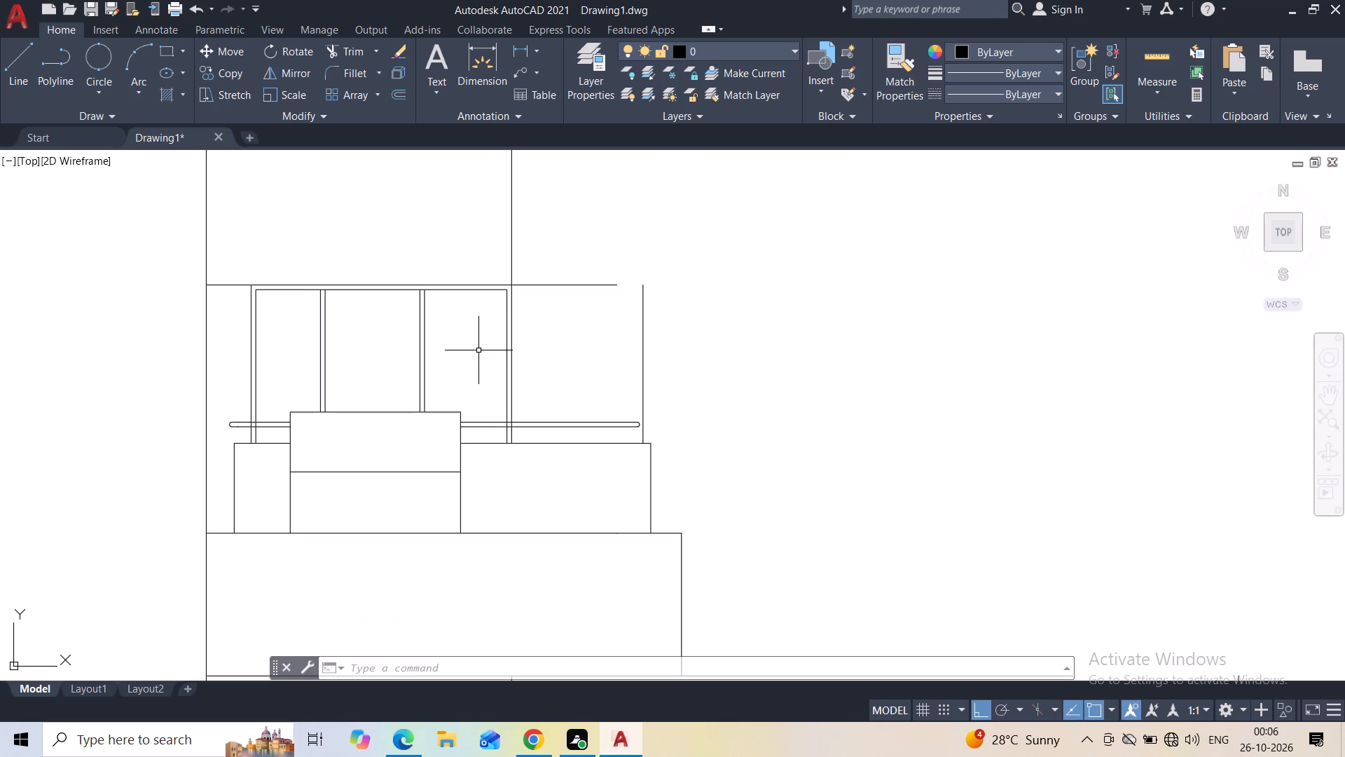
click(344, 51)
scroll(555, 270, down, 2)
drag(558, 259, 558, 296)
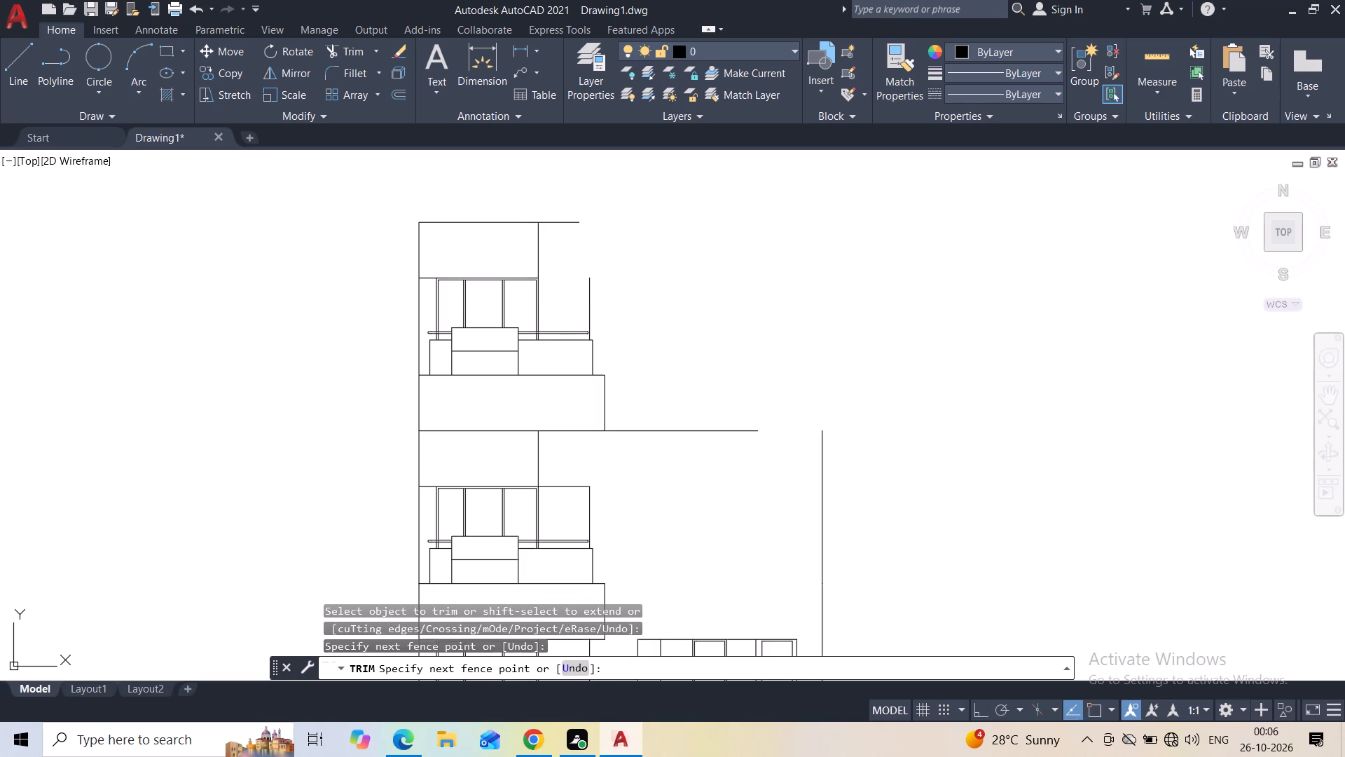
drag(607, 289, 579, 306)
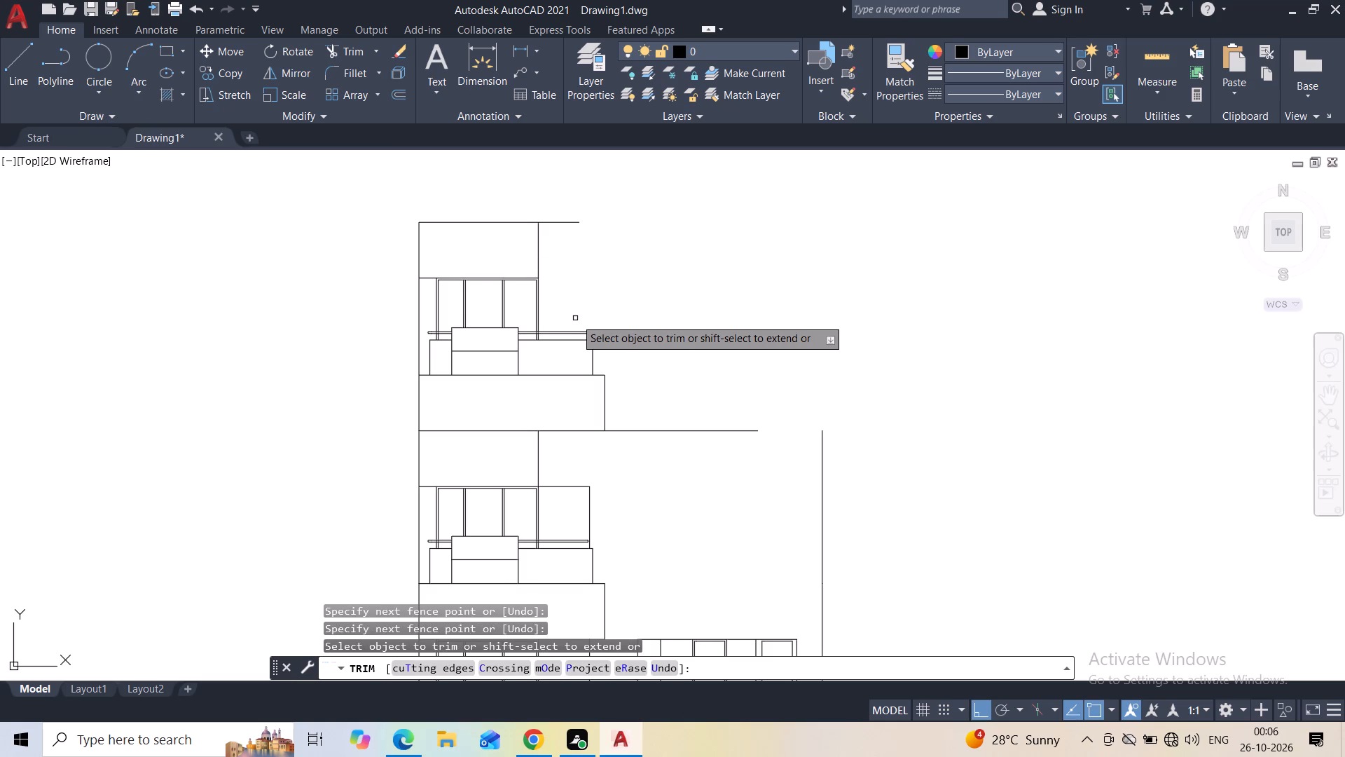
scroll(560, 354, up, 1)
middle_drag(559, 355, 567, 338)
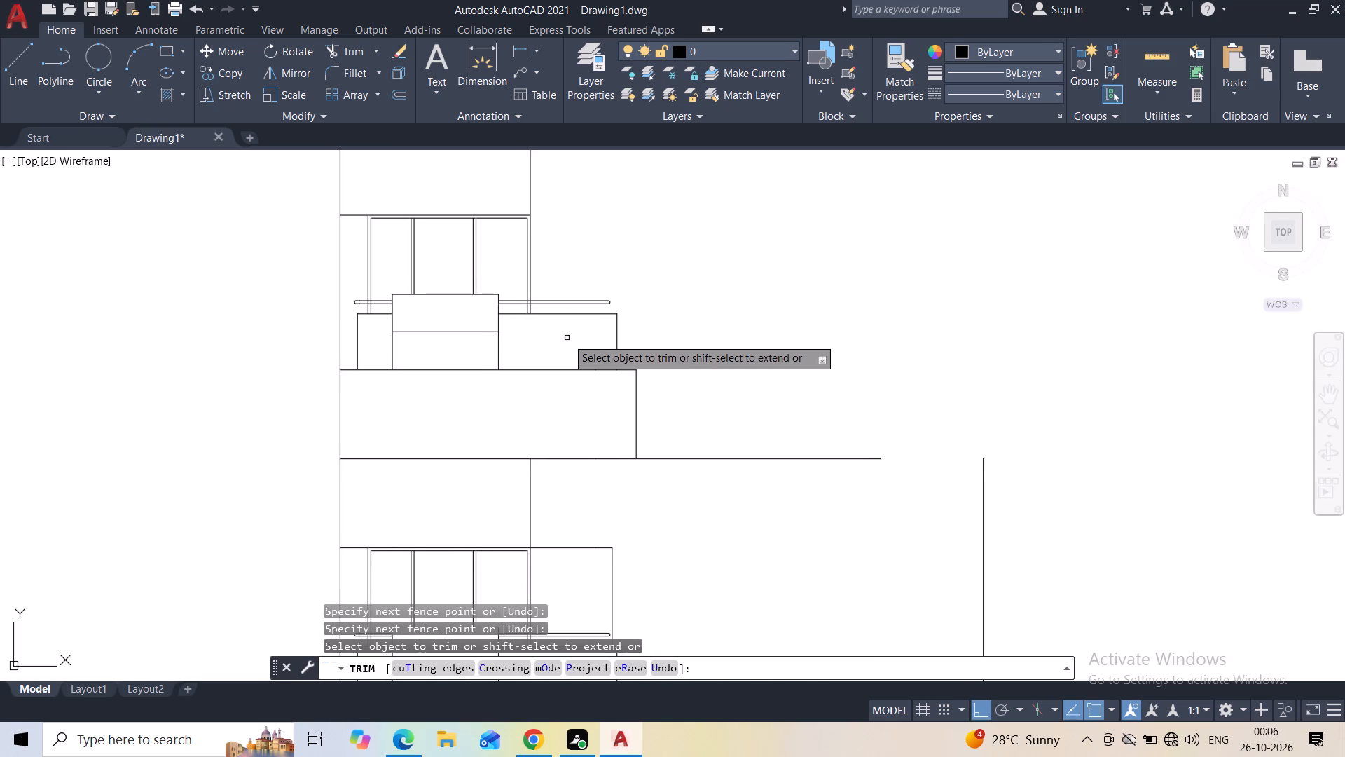
key(Escape)
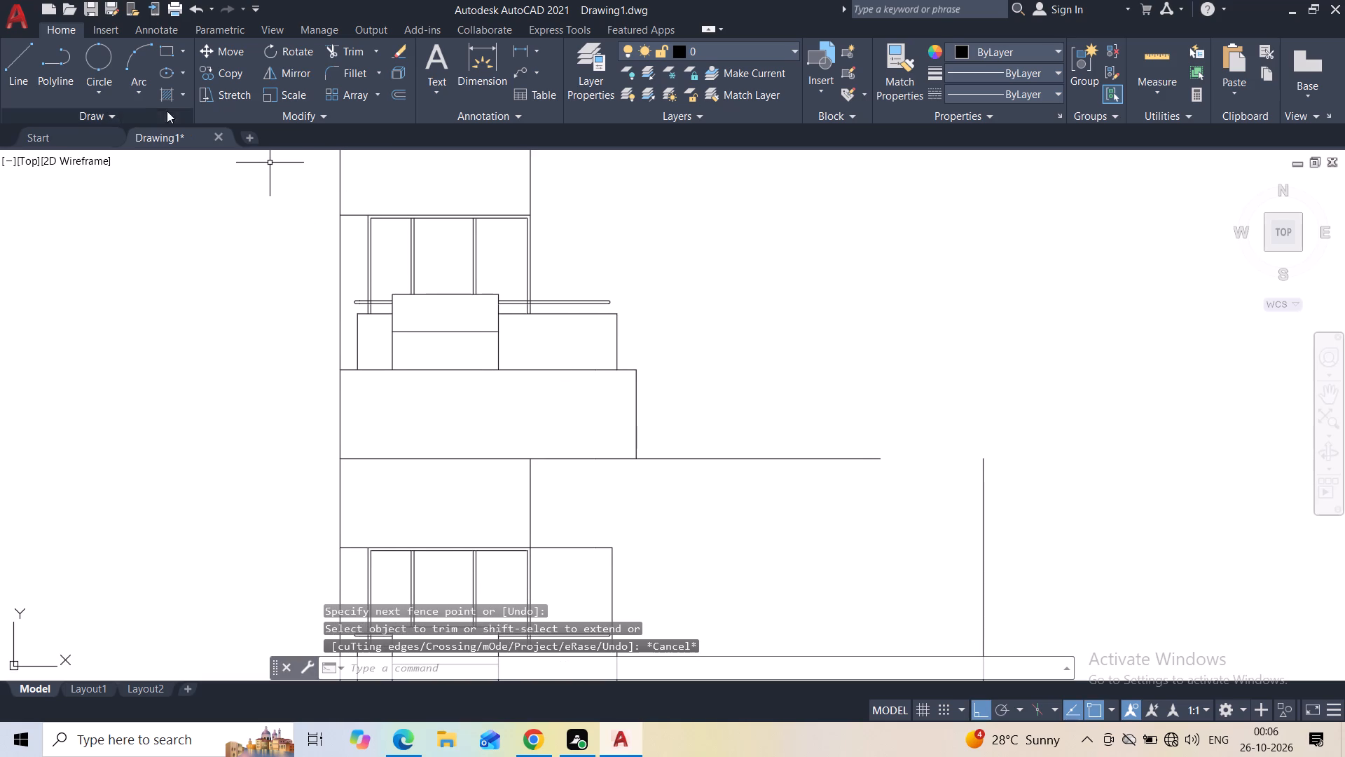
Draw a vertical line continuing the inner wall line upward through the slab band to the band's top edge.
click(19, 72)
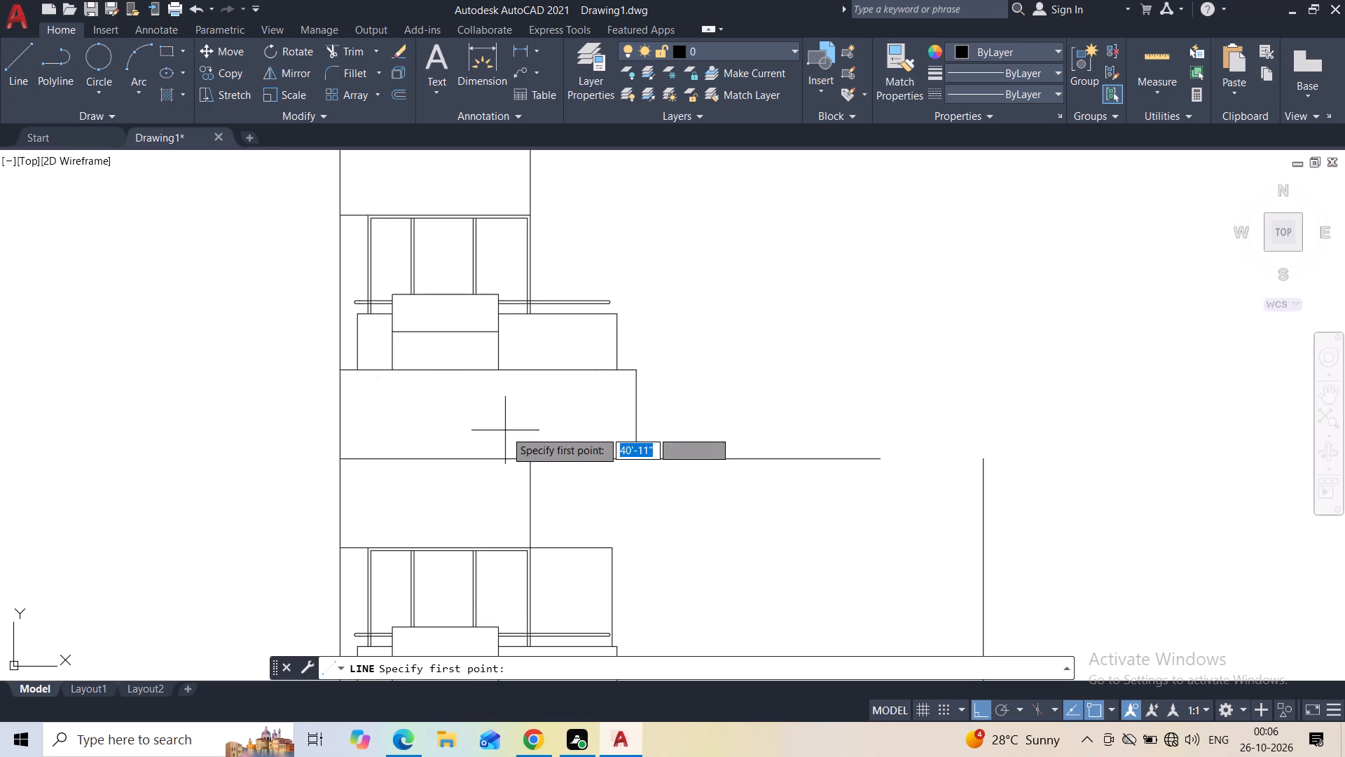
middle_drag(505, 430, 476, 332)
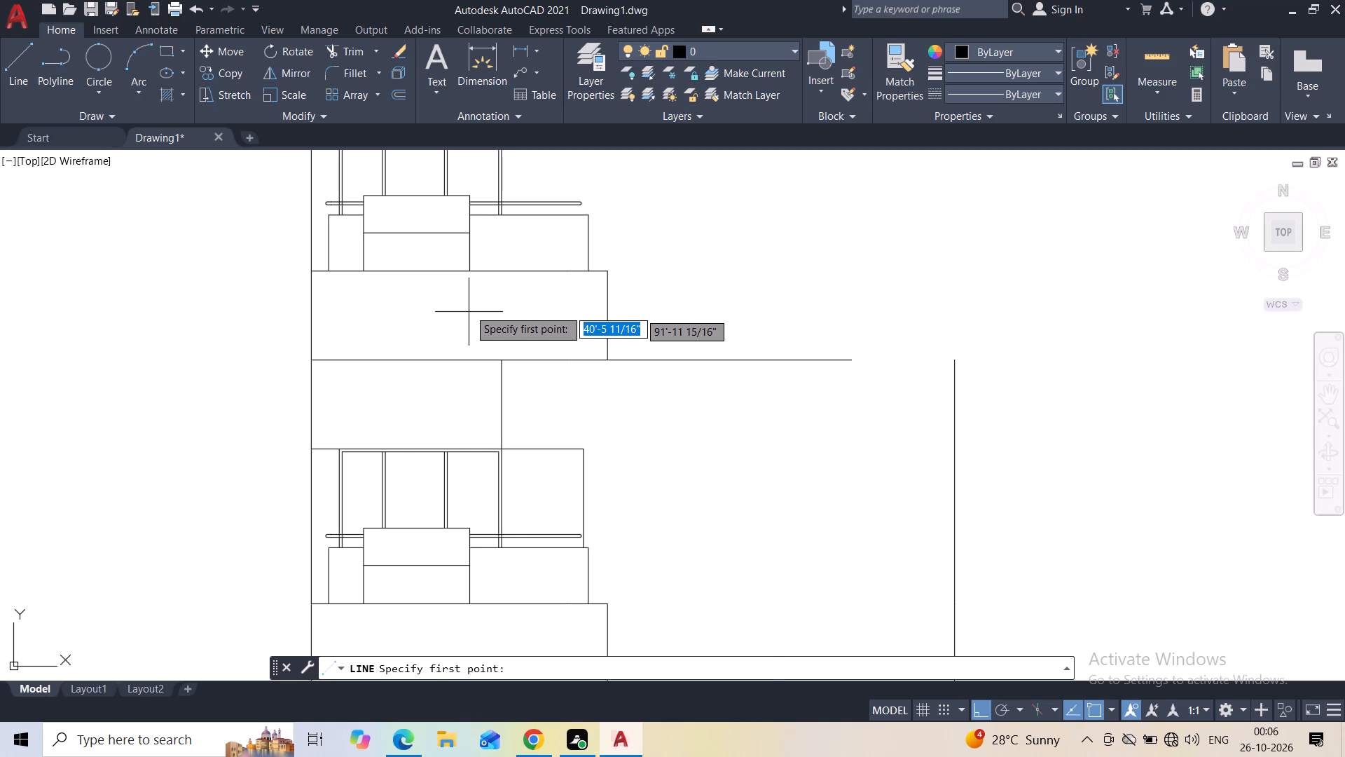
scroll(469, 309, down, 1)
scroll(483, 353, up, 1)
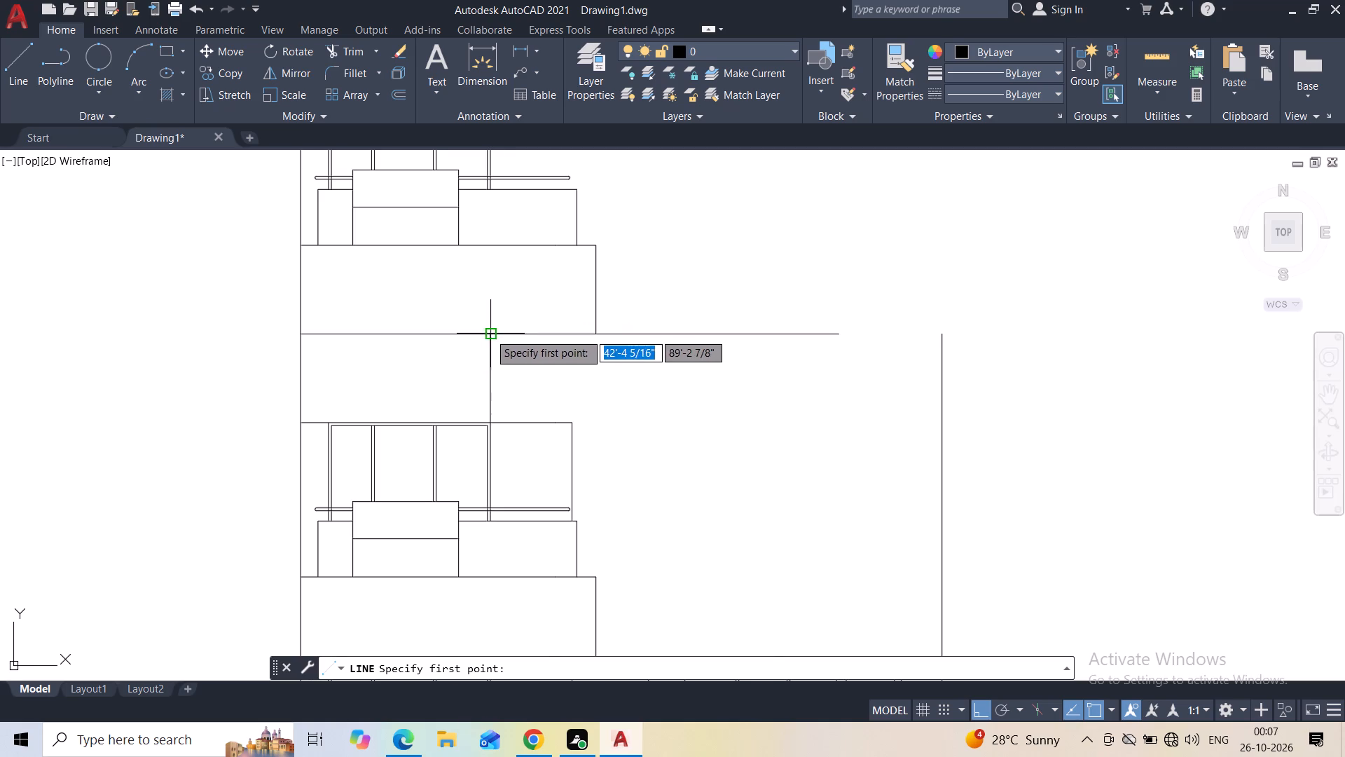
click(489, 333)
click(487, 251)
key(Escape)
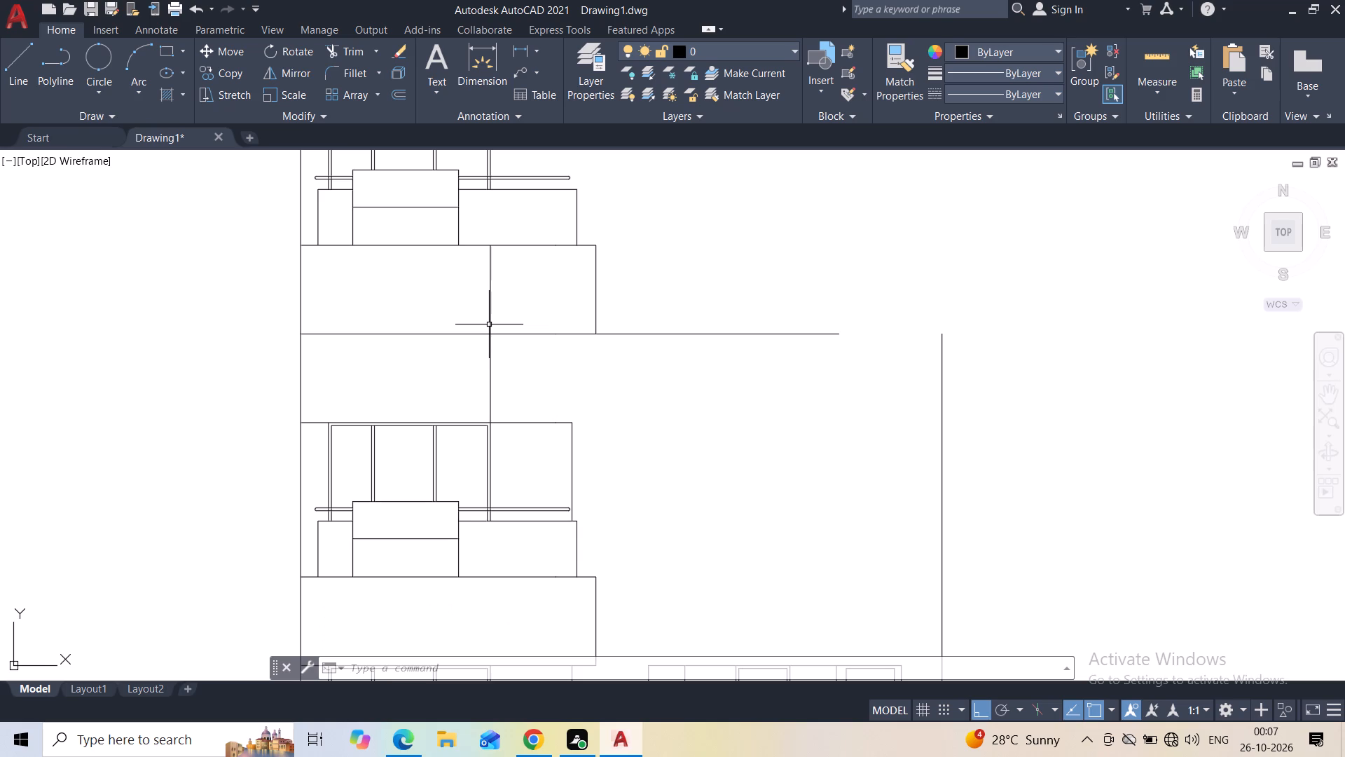
Erase the slab band beneath the copied top floor: its three vertical lines and the horizontal lines along its top.
scroll(500, 269, down, 1)
middle_drag(499, 268, 491, 324)
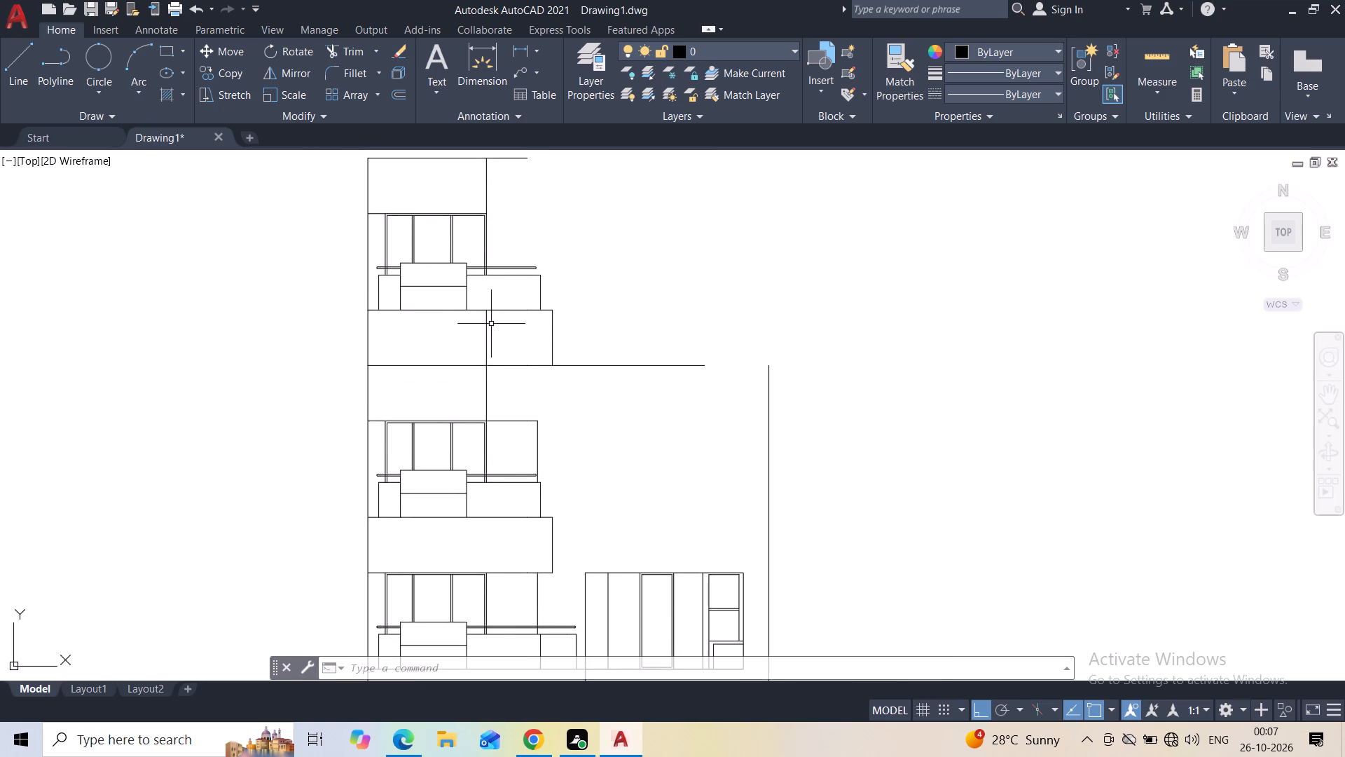
click(562, 327)
click(325, 343)
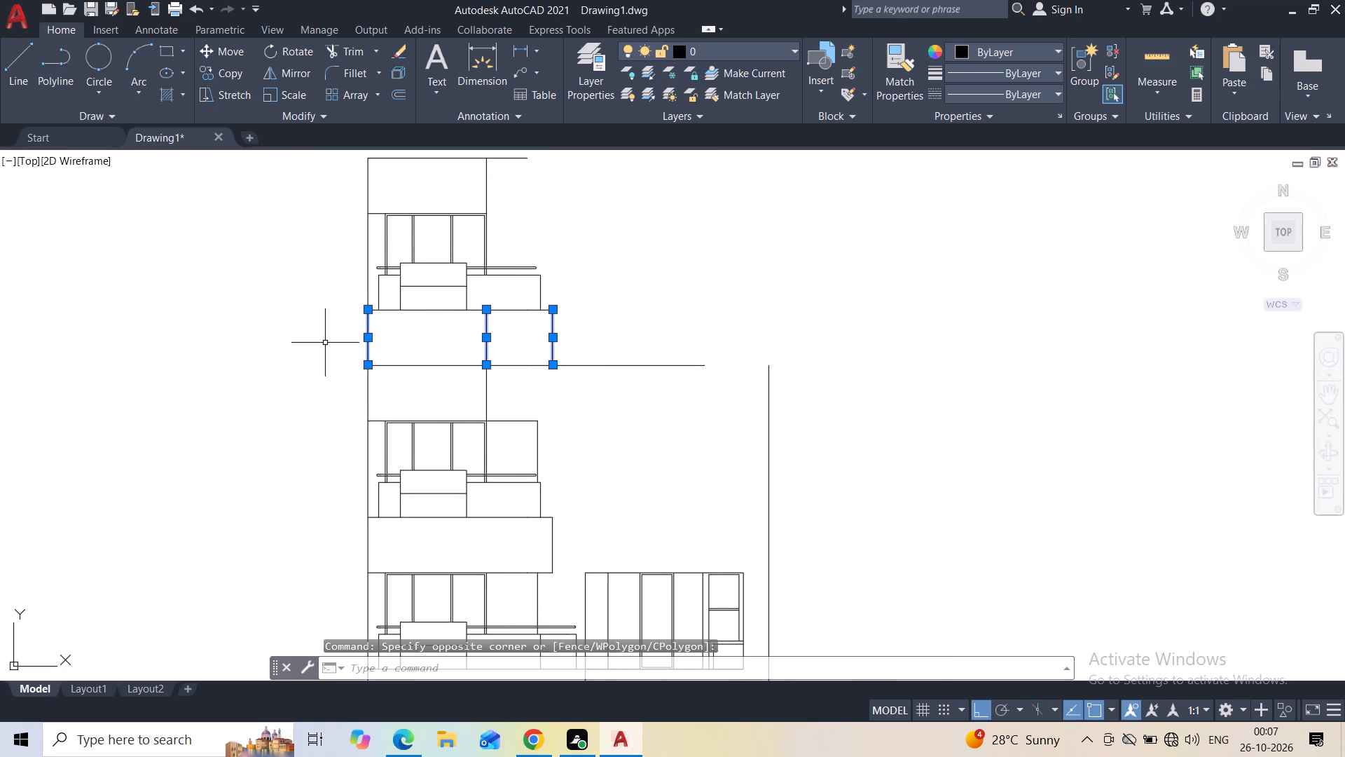
key(Delete)
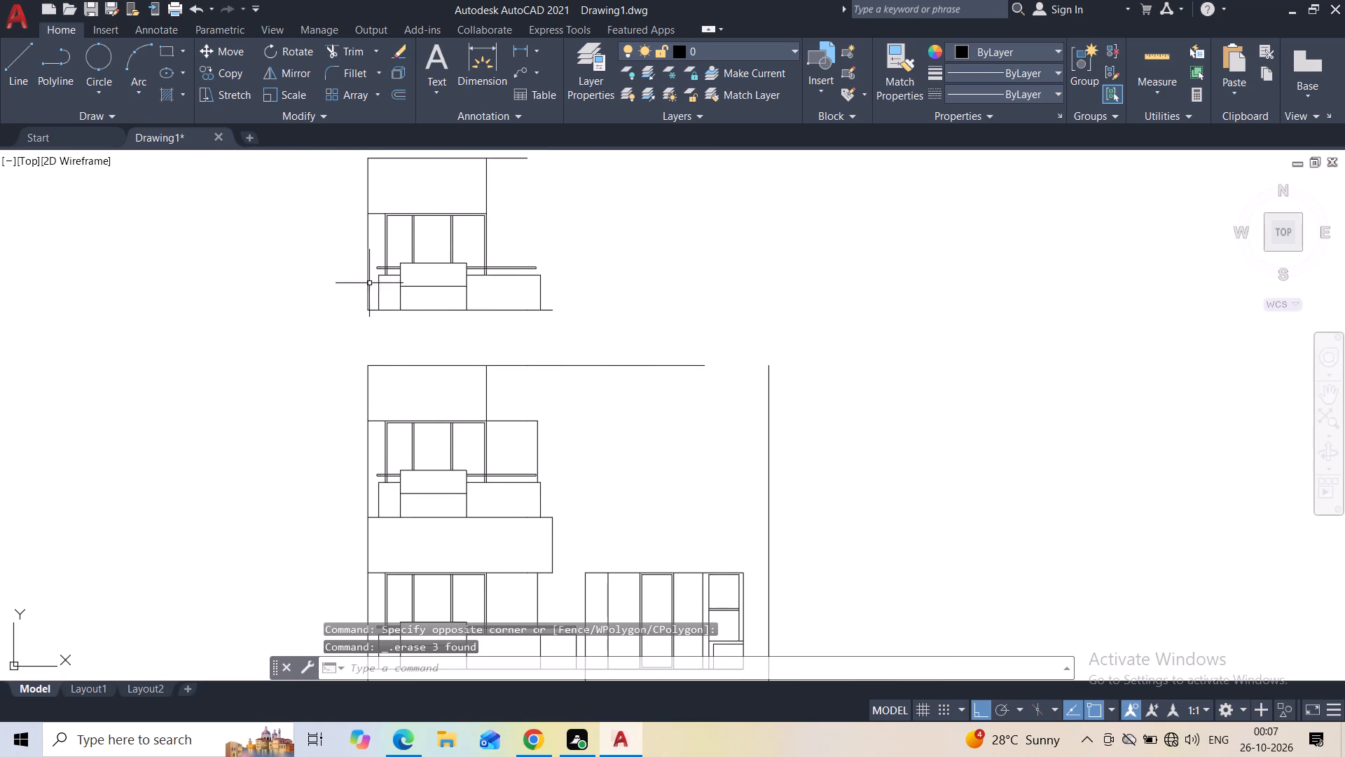
click(439, 311)
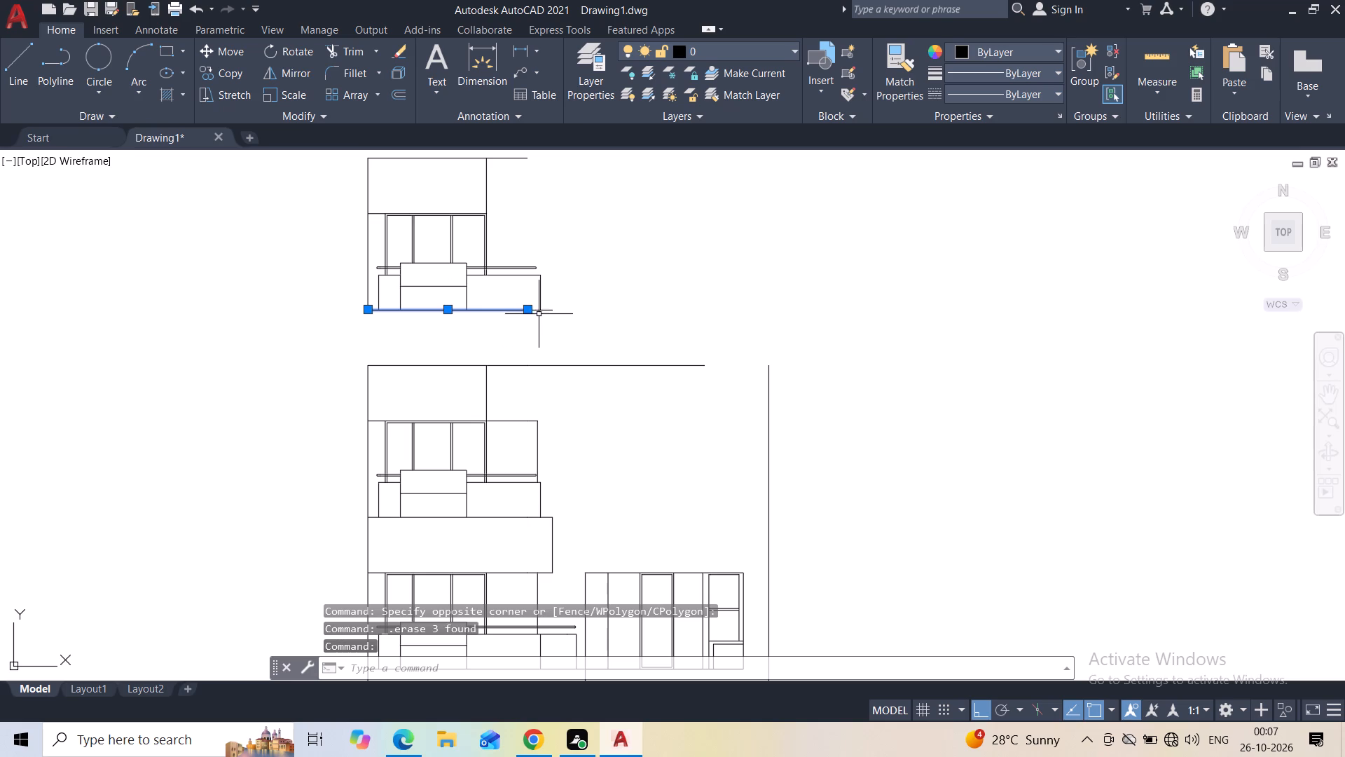
click(545, 309)
scroll(529, 316, up, 3)
click(534, 292)
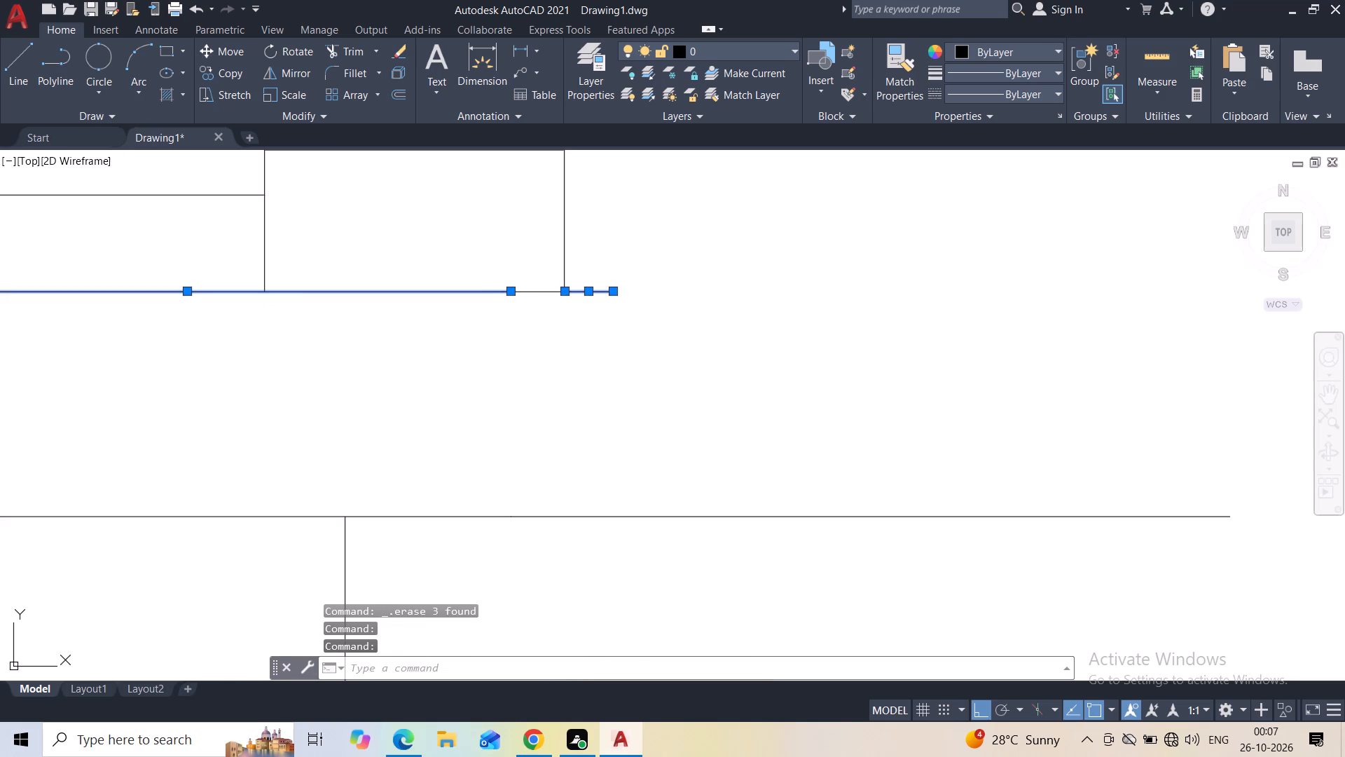
key(Delete)
Move the copied top floor down from its bottom-left corner to the left end of the long horizontal line below.
scroll(434, 288, down, 2)
middle_drag(412, 313, 417, 346)
scroll(417, 346, down, 2)
click(471, 228)
click(307, 335)
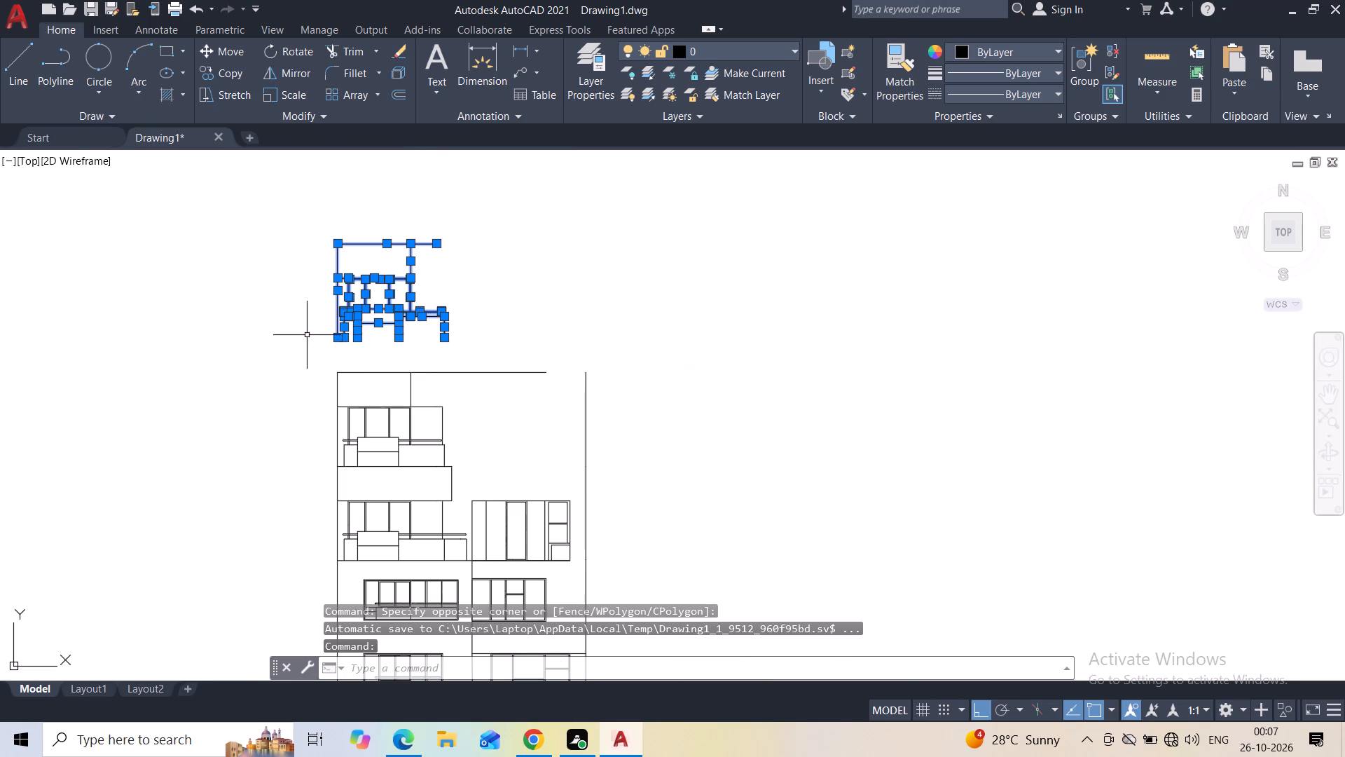
click(219, 55)
scroll(321, 284, up, 2)
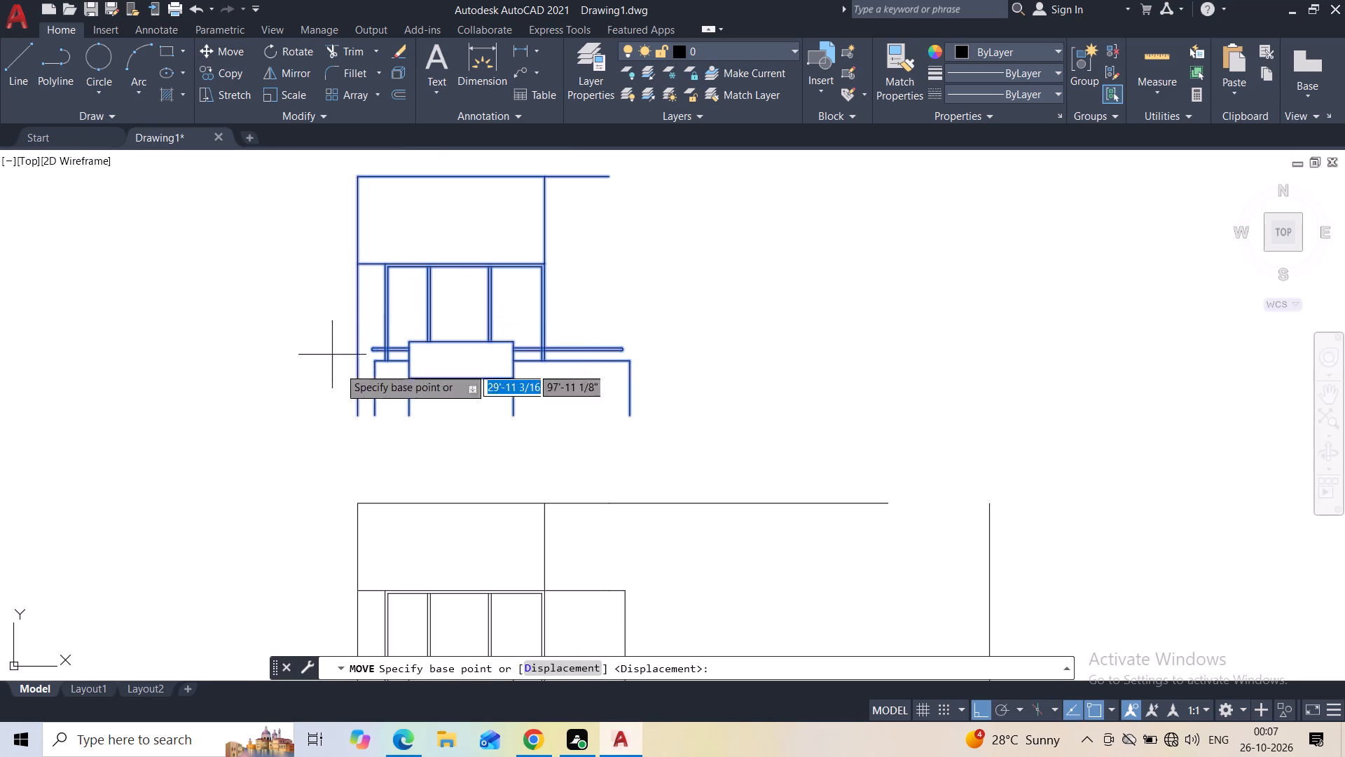
click(352, 411)
click(352, 504)
key(Escape)
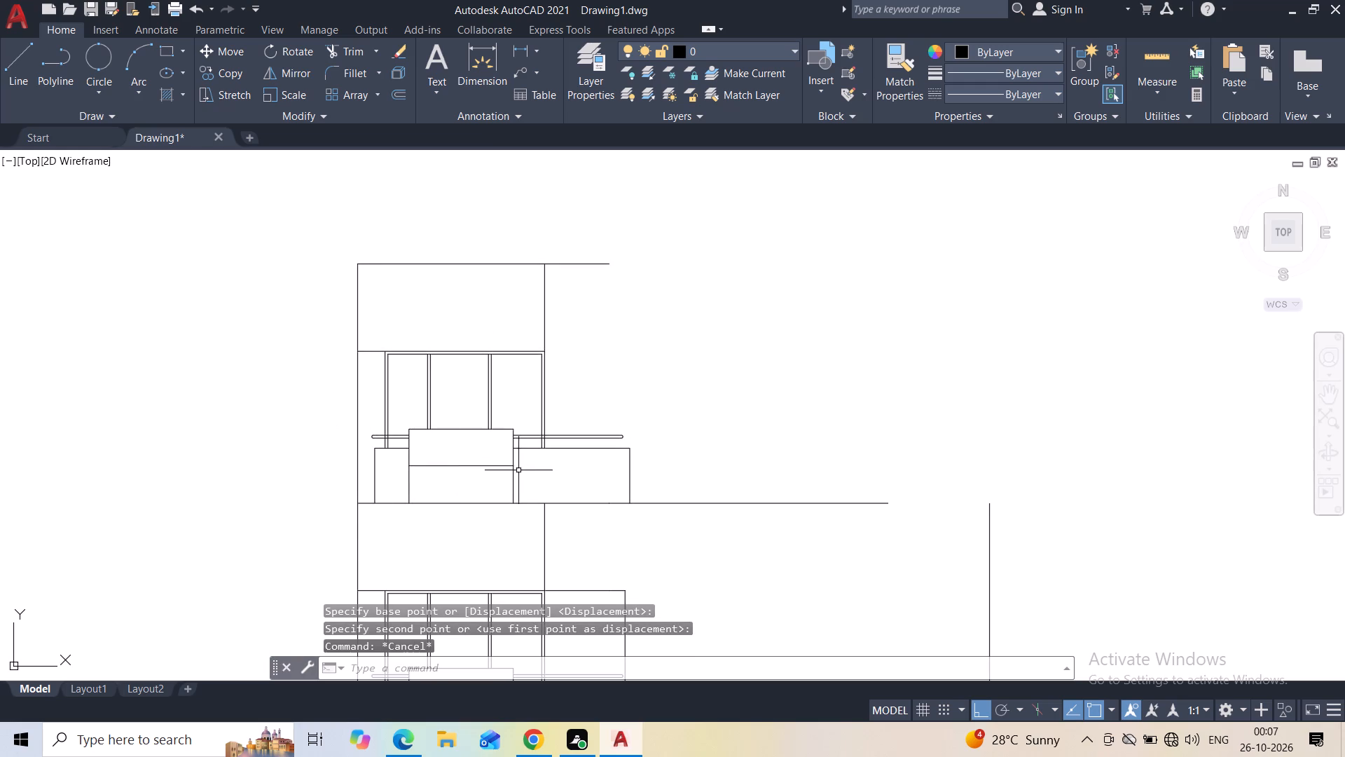
Trim off the part of the top floor's uppermost line that overhangs the inner wall line on the right.
middle_drag(528, 477, 520, 447)
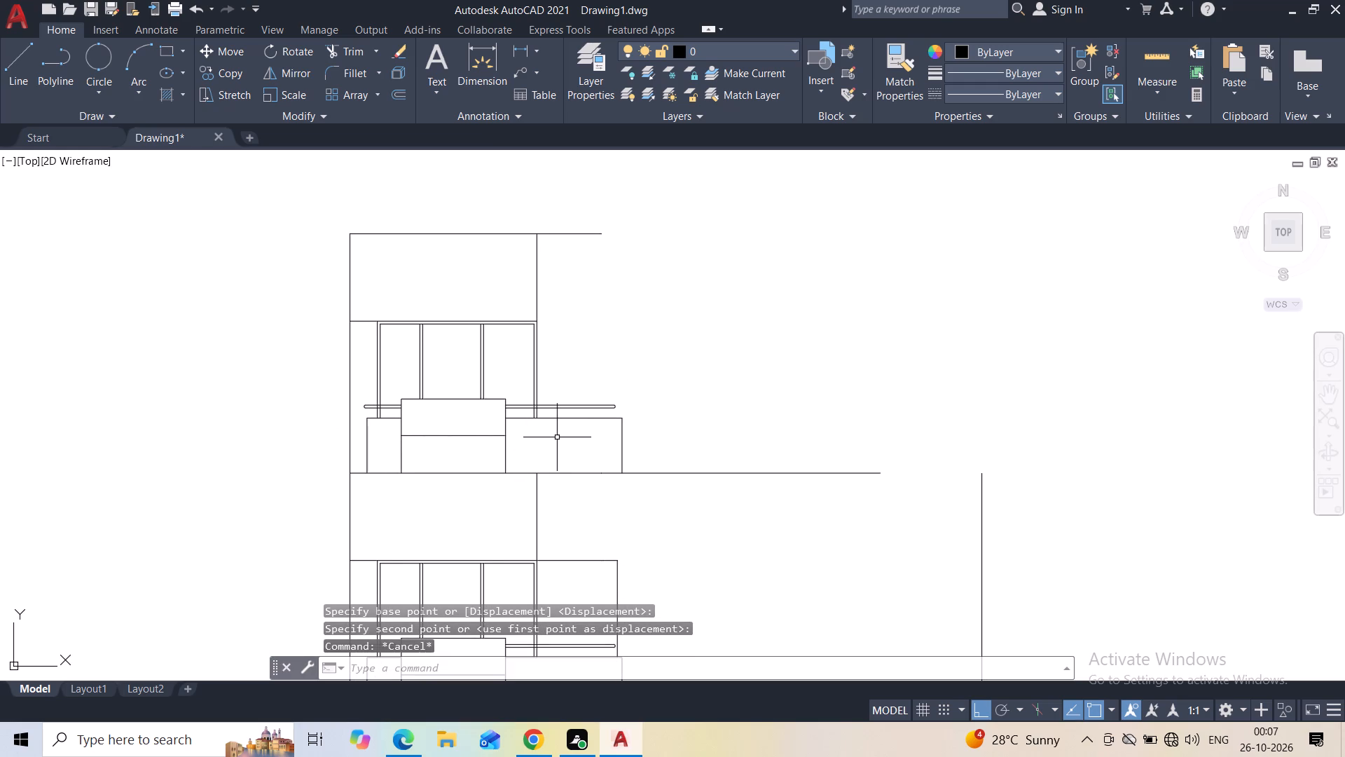
middle_drag(563, 482, 533, 360)
middle_drag(520, 402, 520, 403)
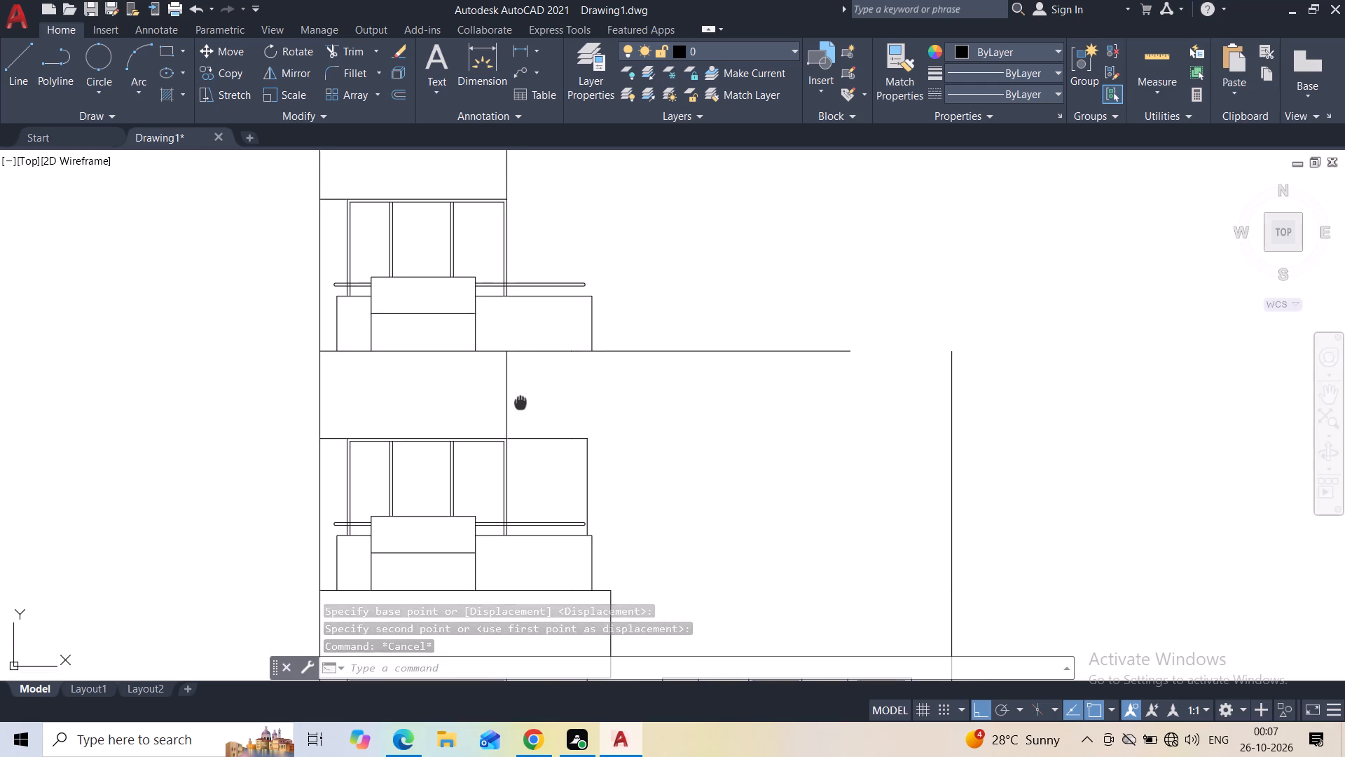
middle_drag(520, 403, 504, 500)
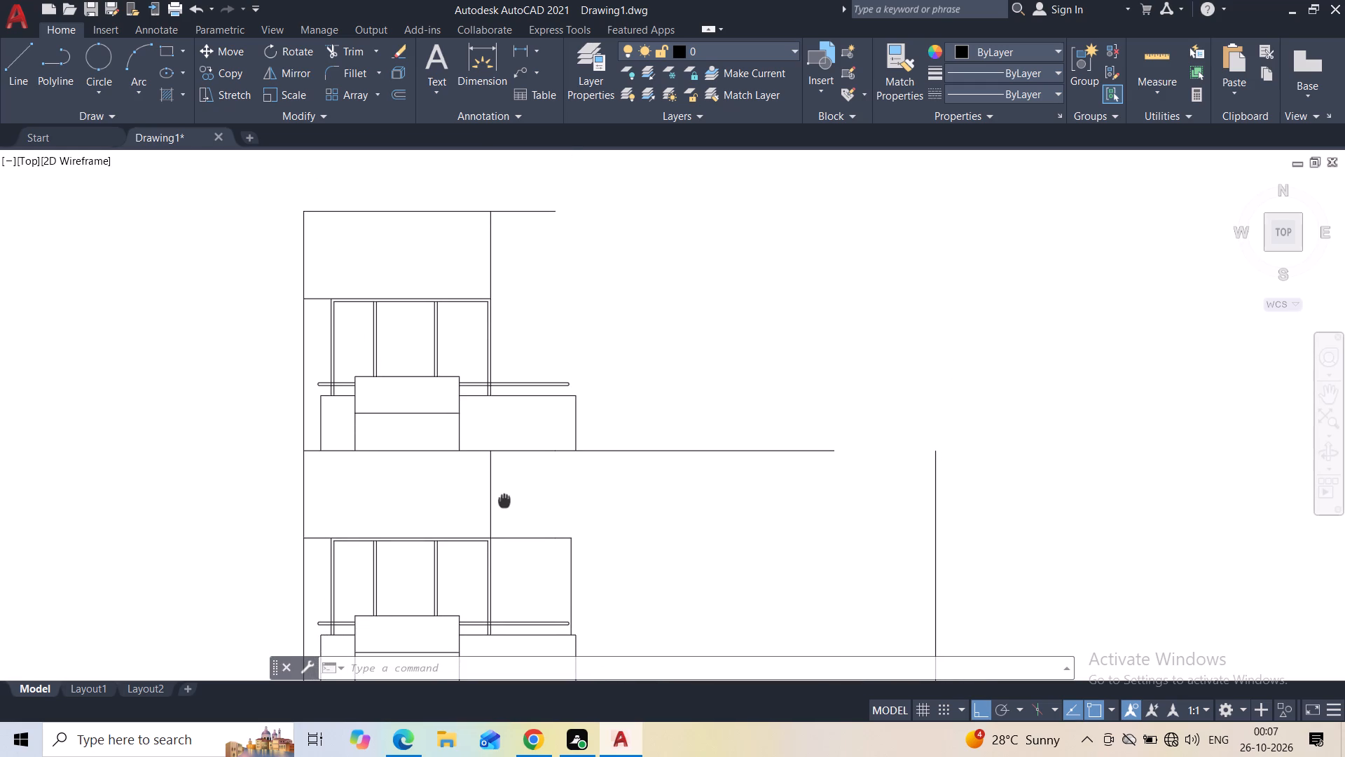
middle_drag(504, 500, 503, 490)
click(343, 55)
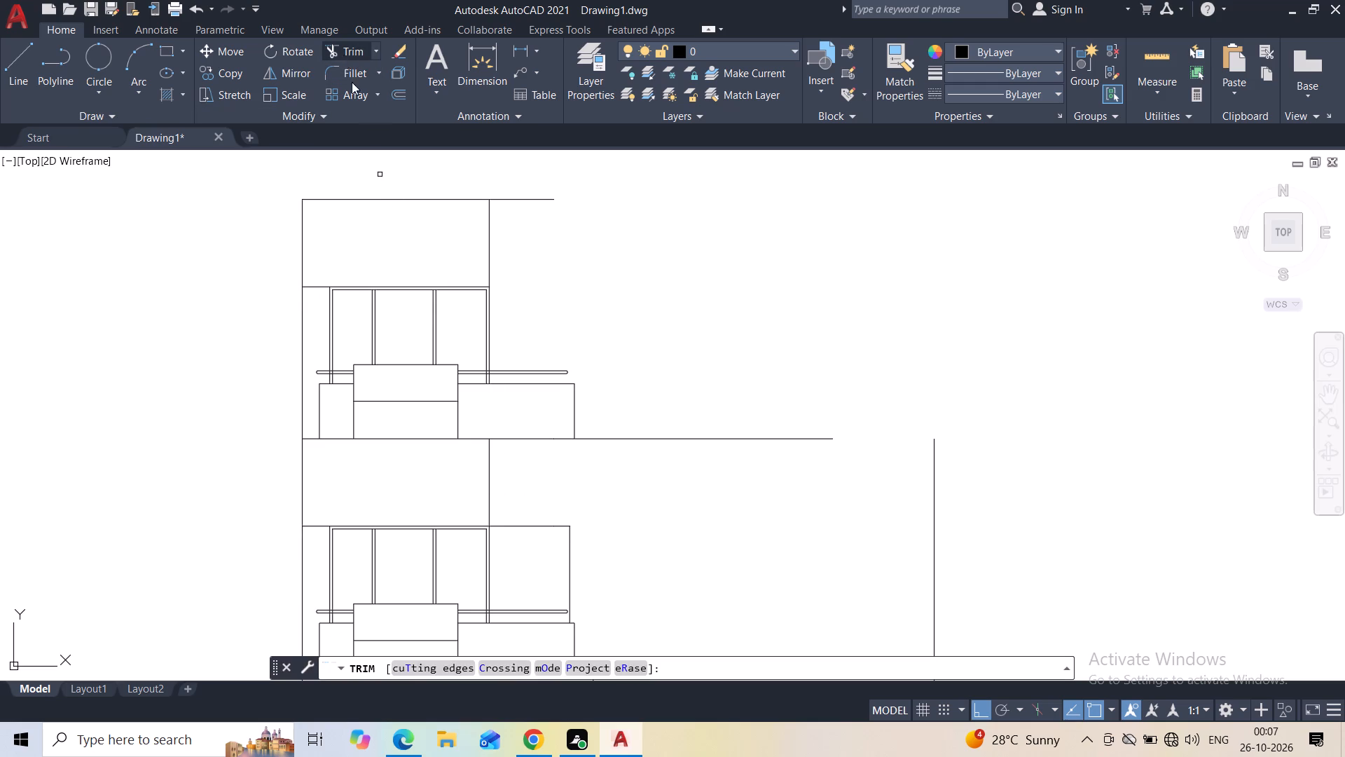
drag(537, 189, 536, 227)
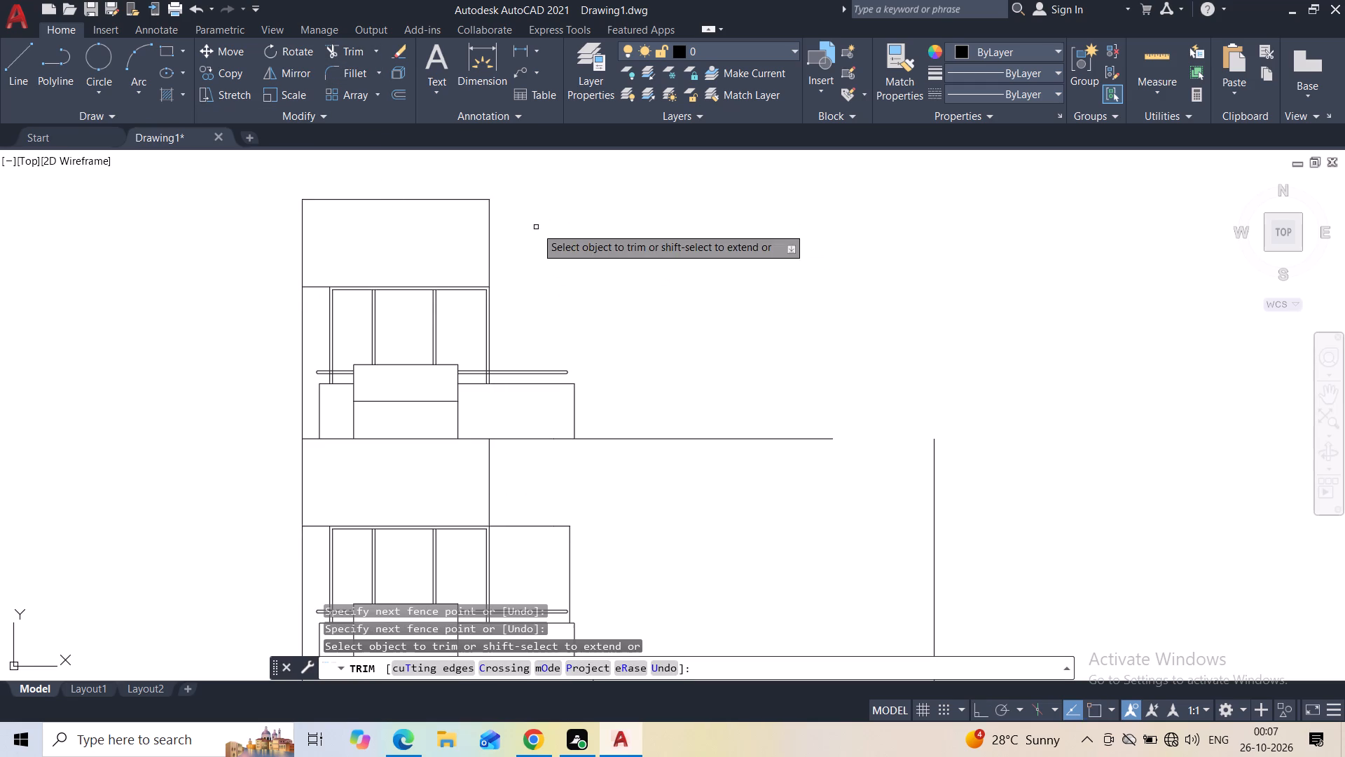
middle_drag(536, 275, 532, 258)
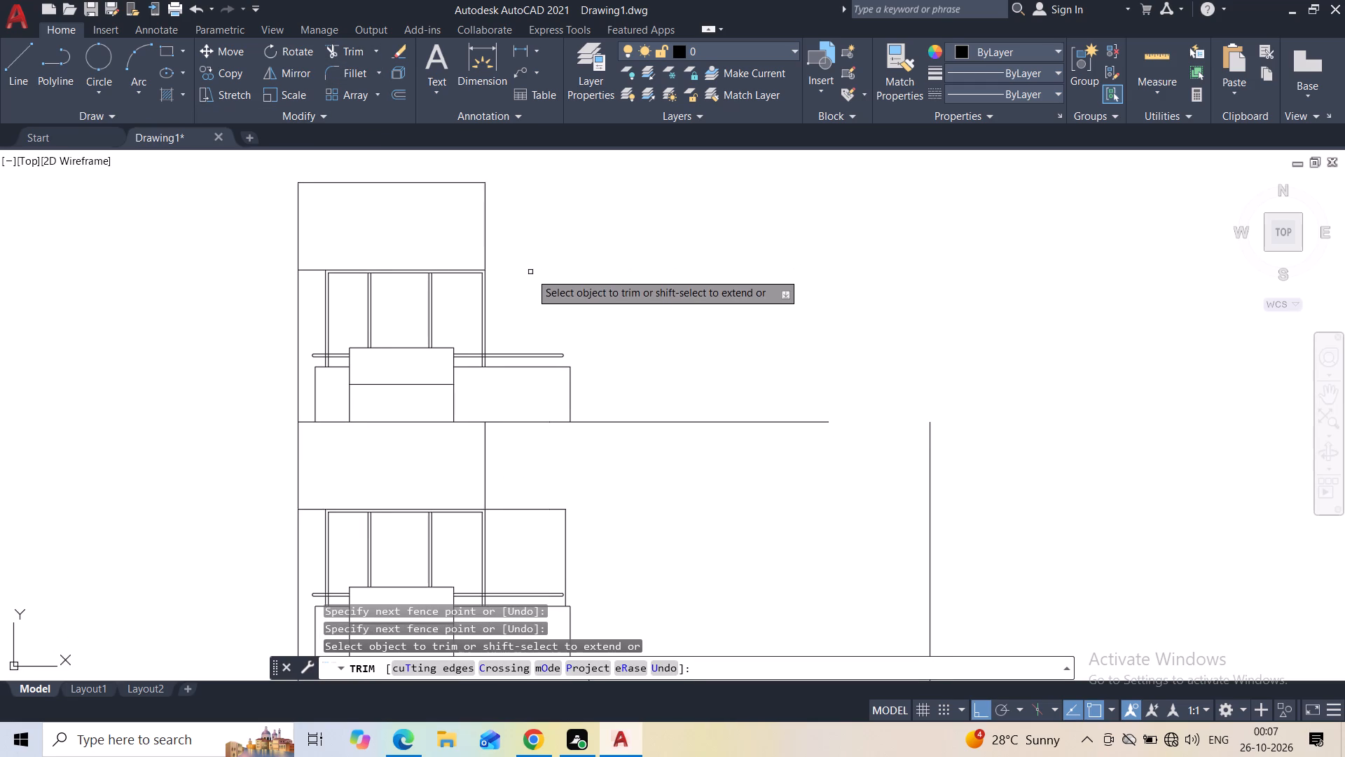
middle_drag(534, 304, 532, 276)
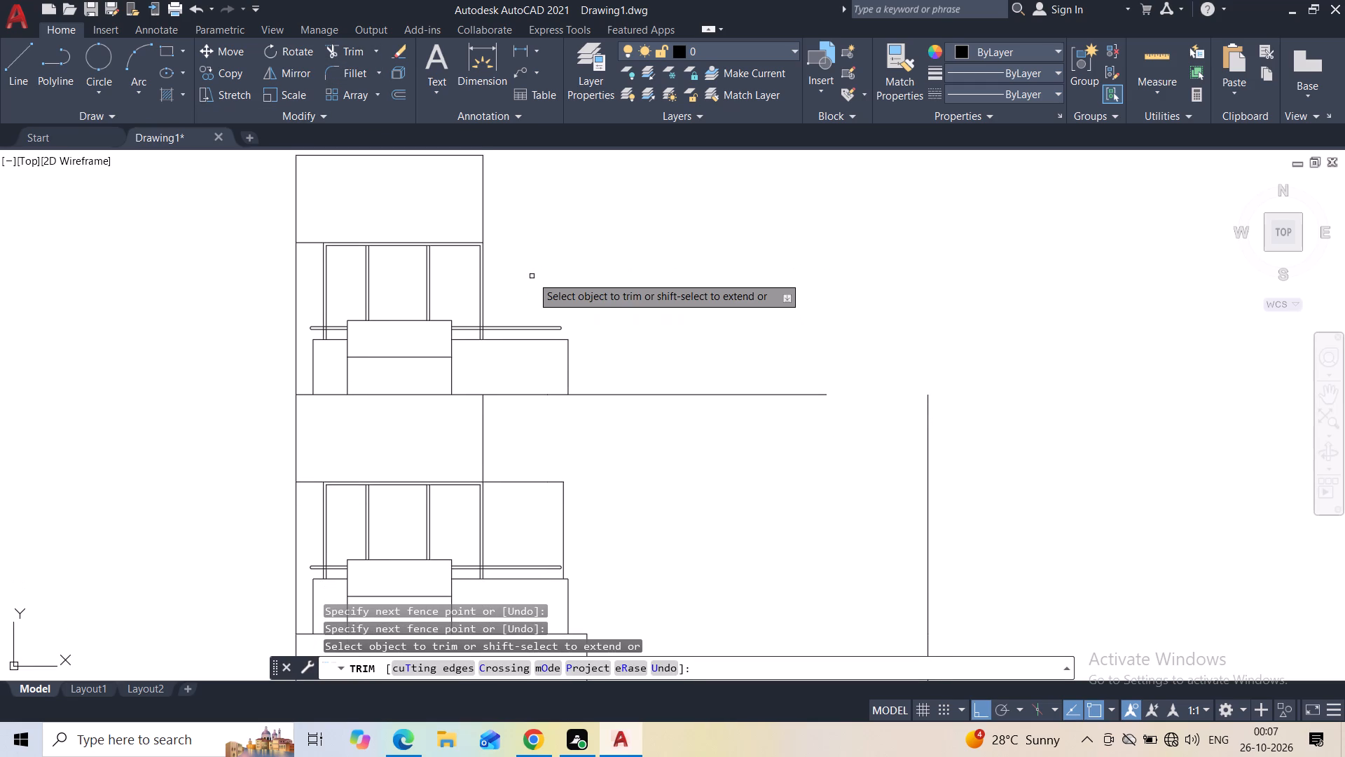
key(Escape)
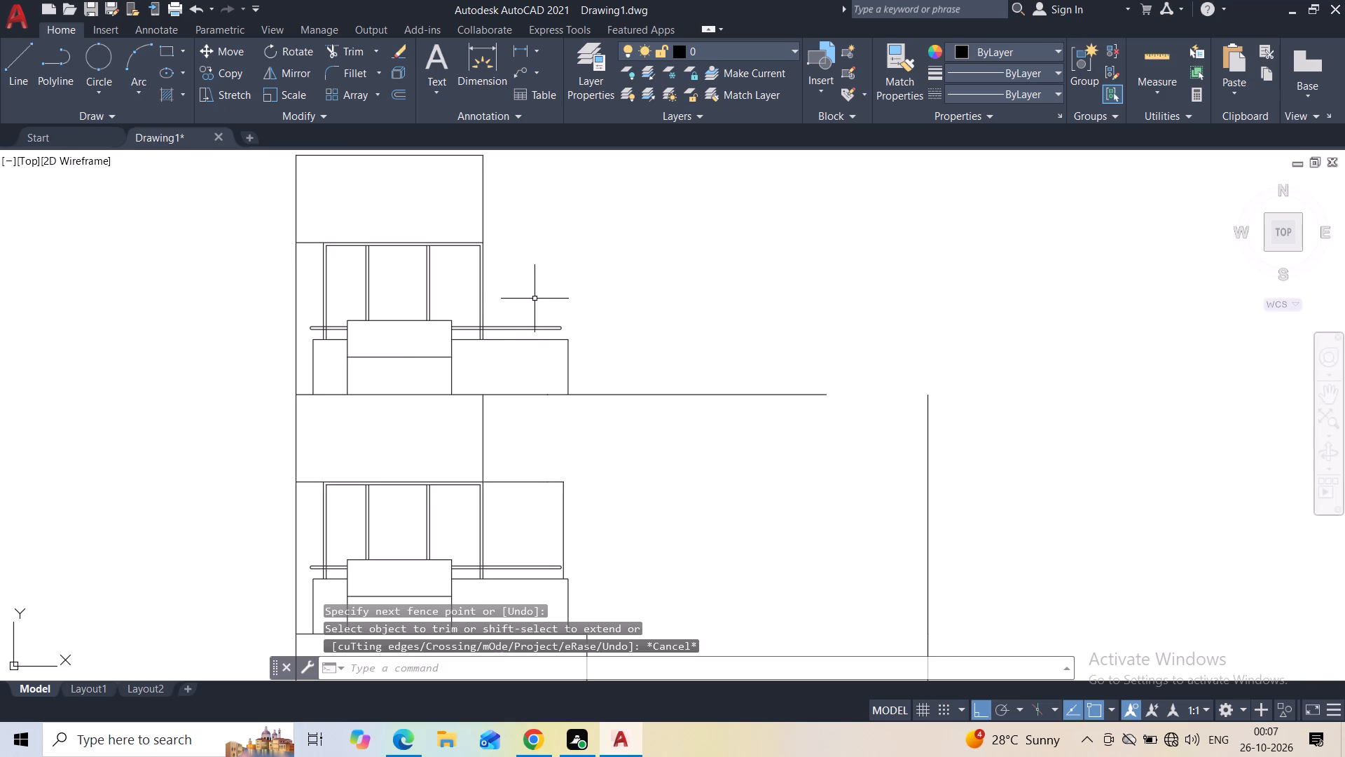
Draw a vertical line from the top parapet's upper edge at the window's right side down to the floor line.
click(24, 74)
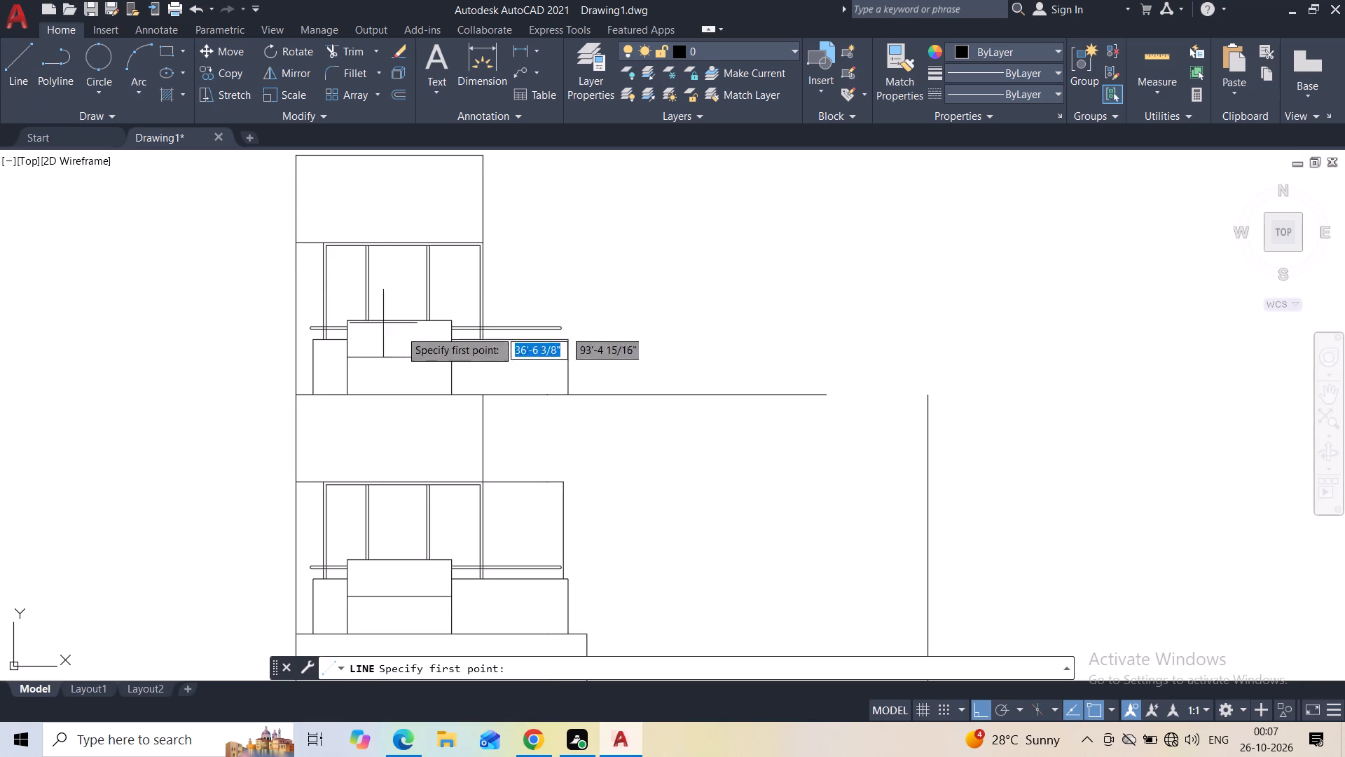
scroll(510, 367, up, 1)
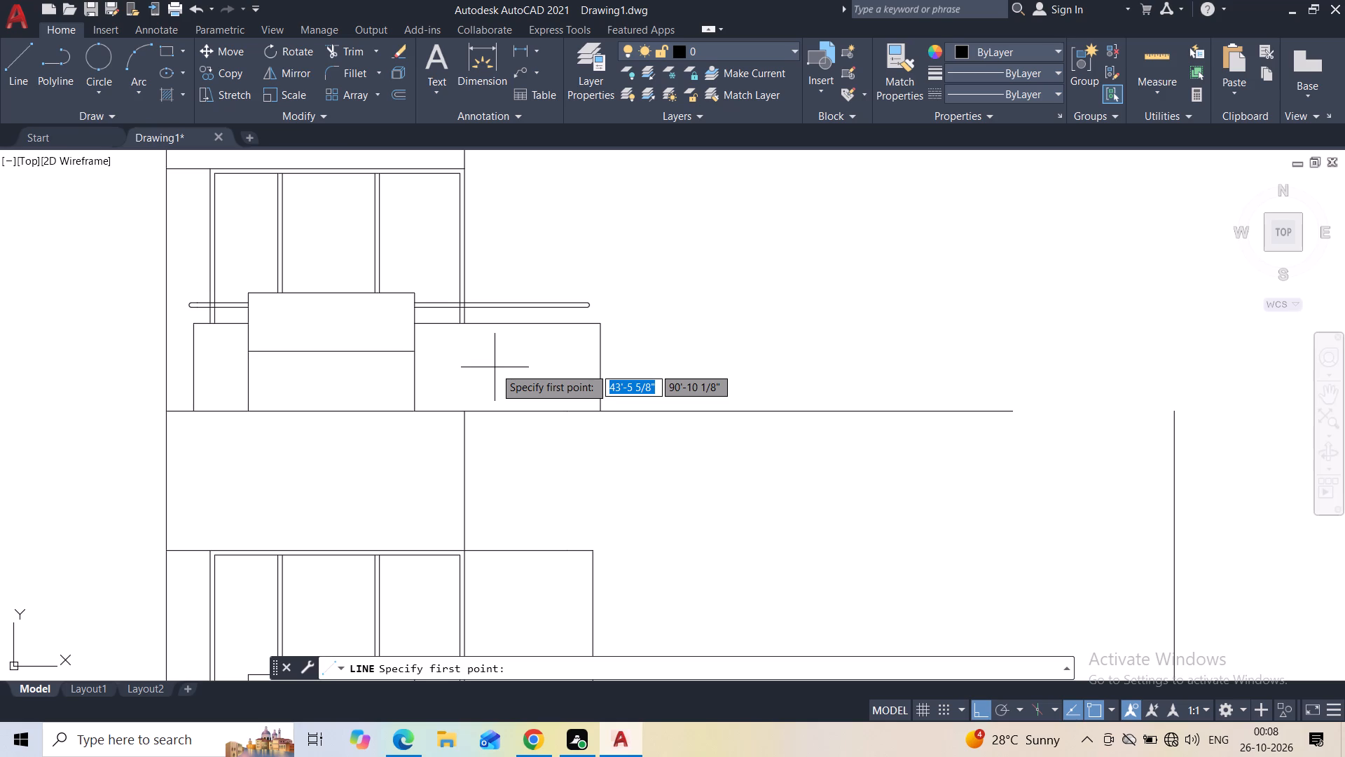
click(468, 329)
click(469, 410)
key(Escape)
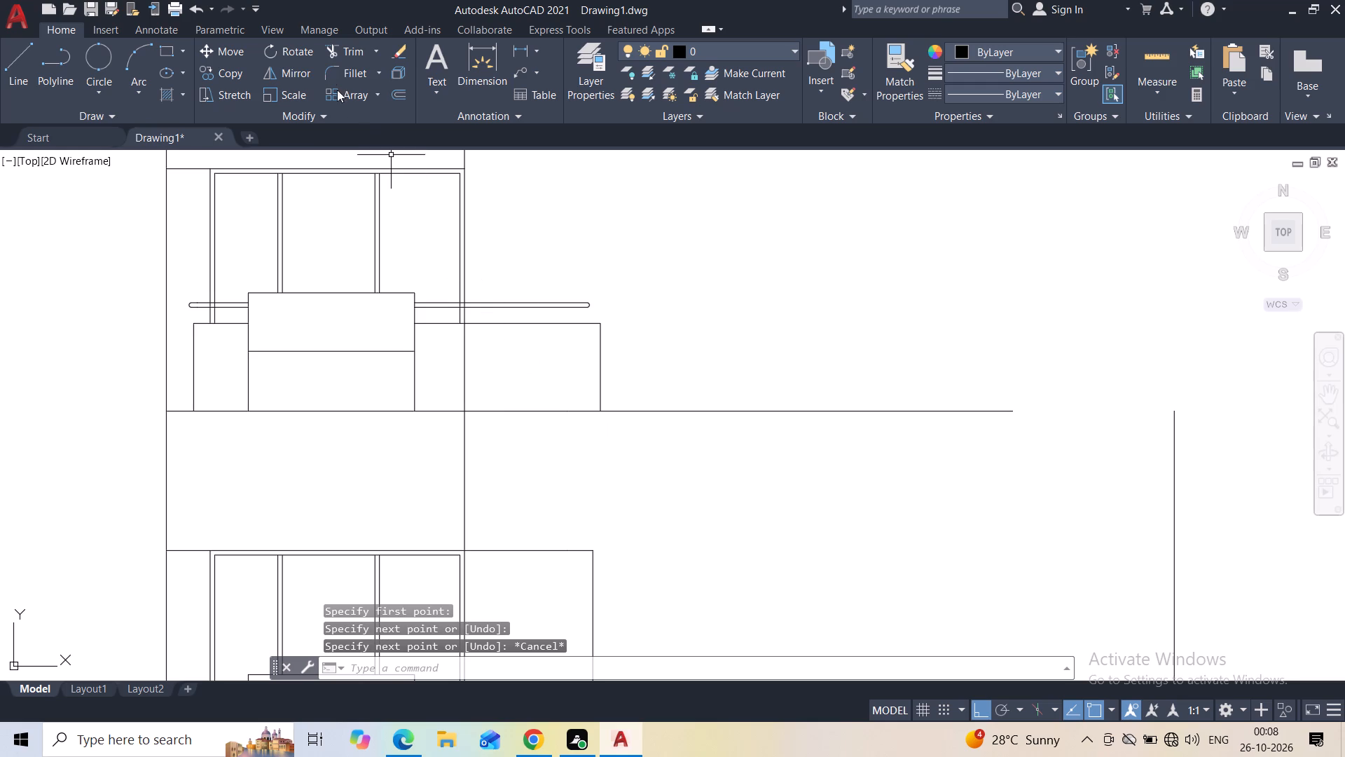
Trim off the top floor's railing lines and balcony wall outline that extend beyond the new vertical line.
click(331, 55)
drag(527, 294, 617, 322)
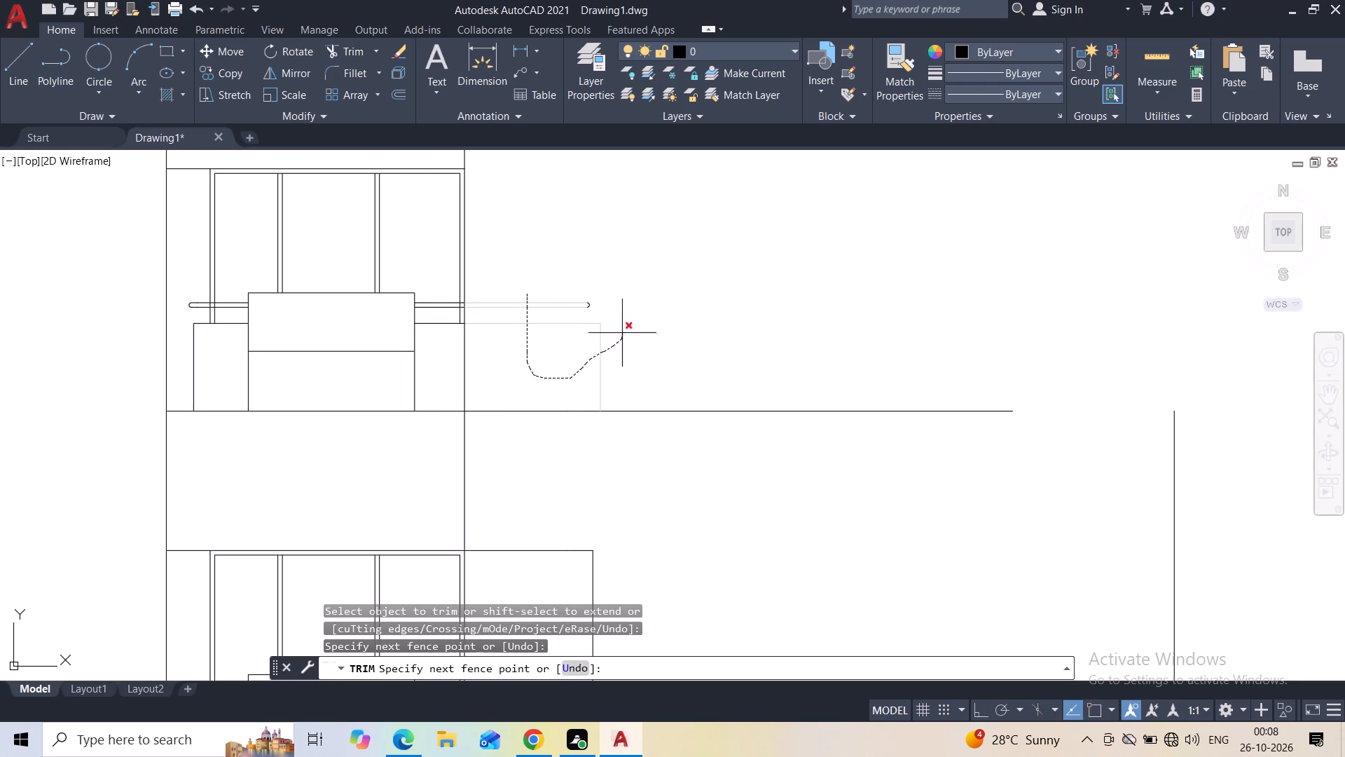
drag(617, 322, 597, 310)
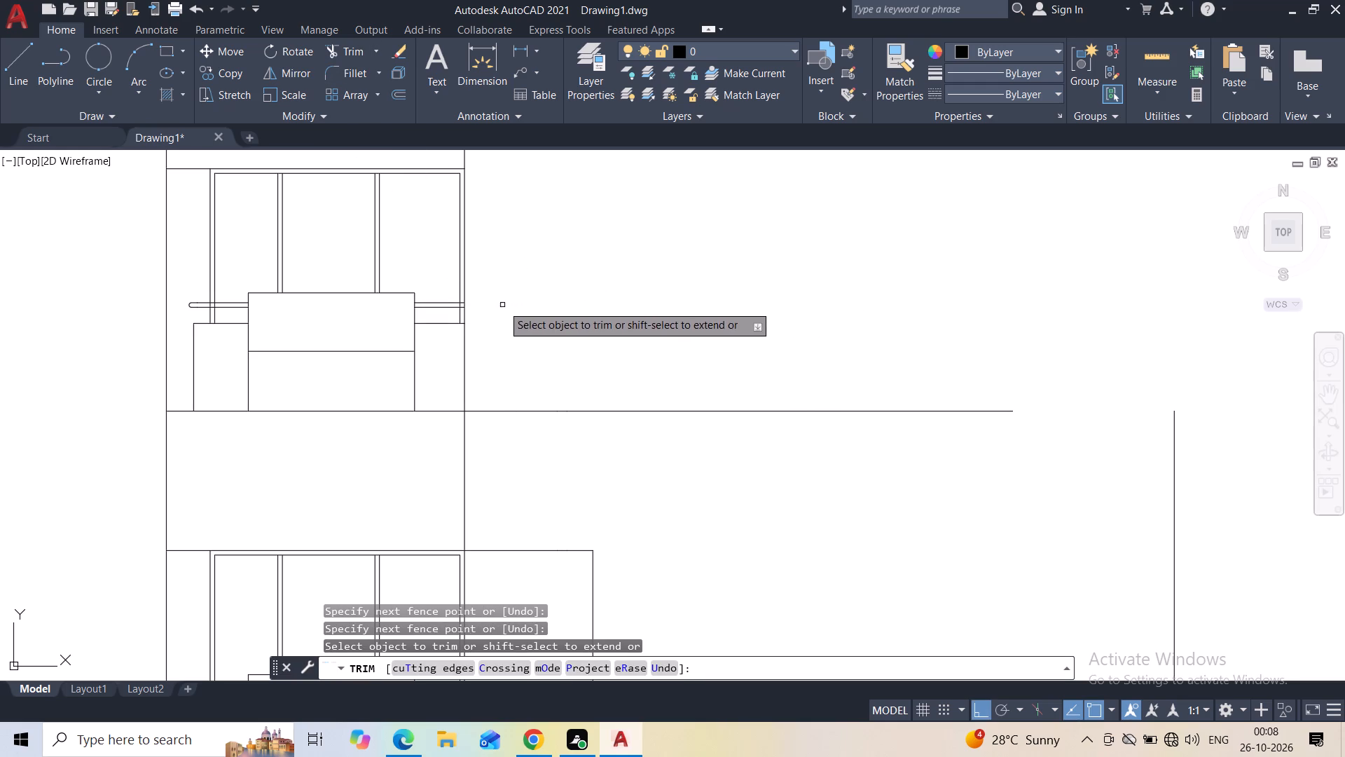
key(Escape)
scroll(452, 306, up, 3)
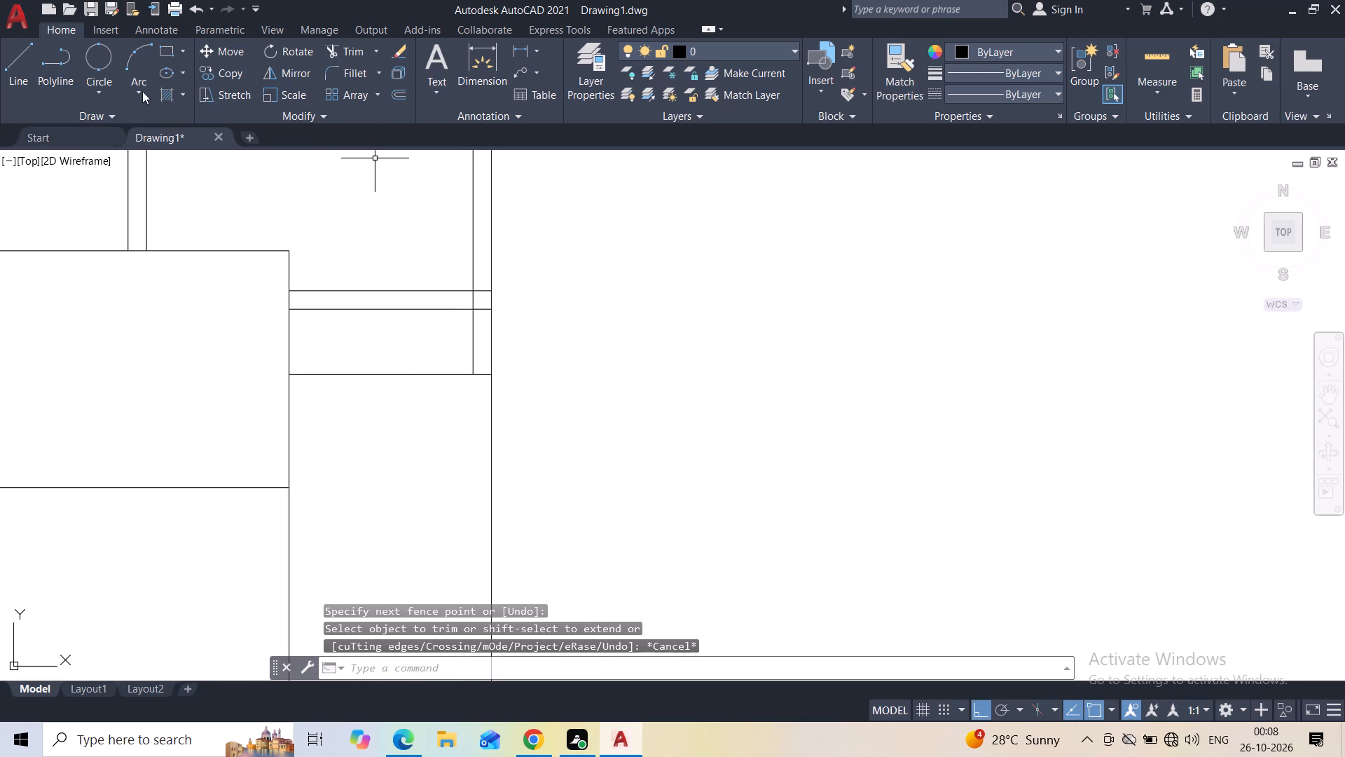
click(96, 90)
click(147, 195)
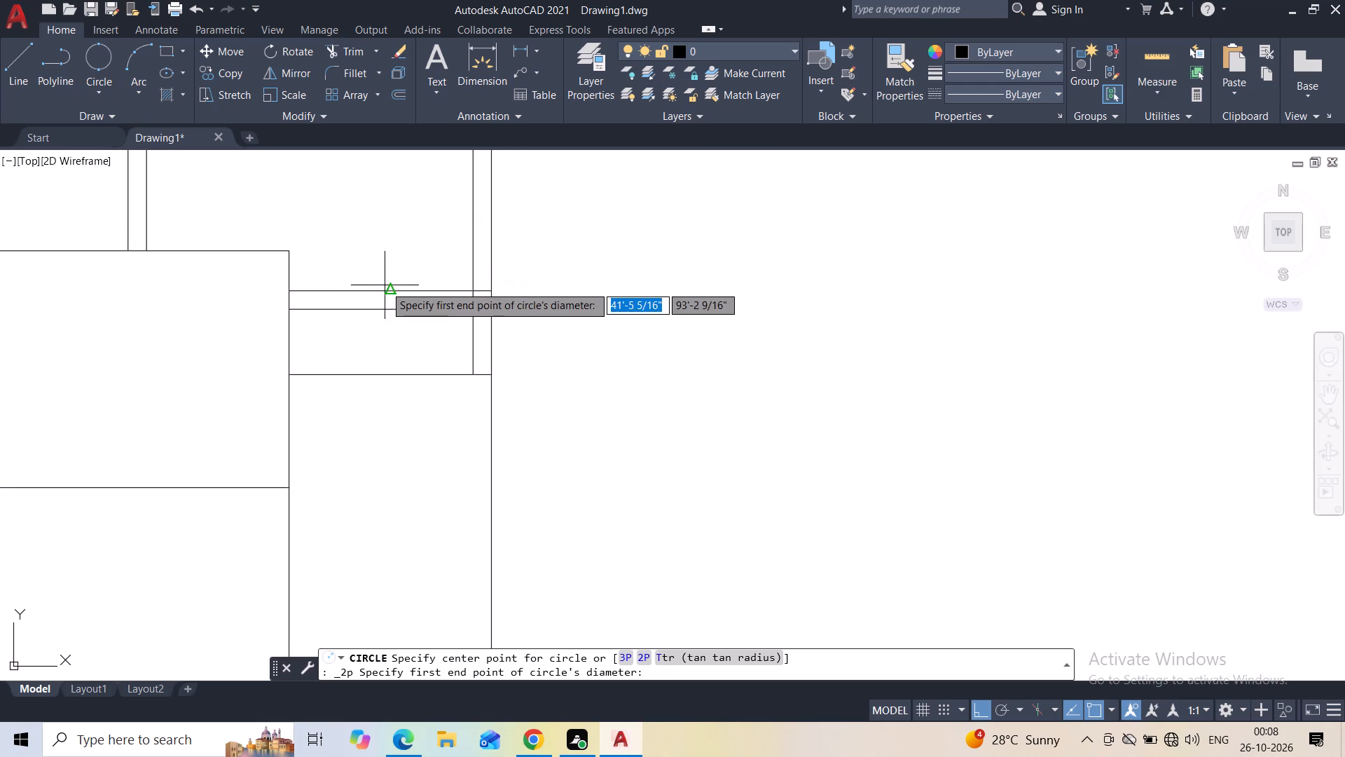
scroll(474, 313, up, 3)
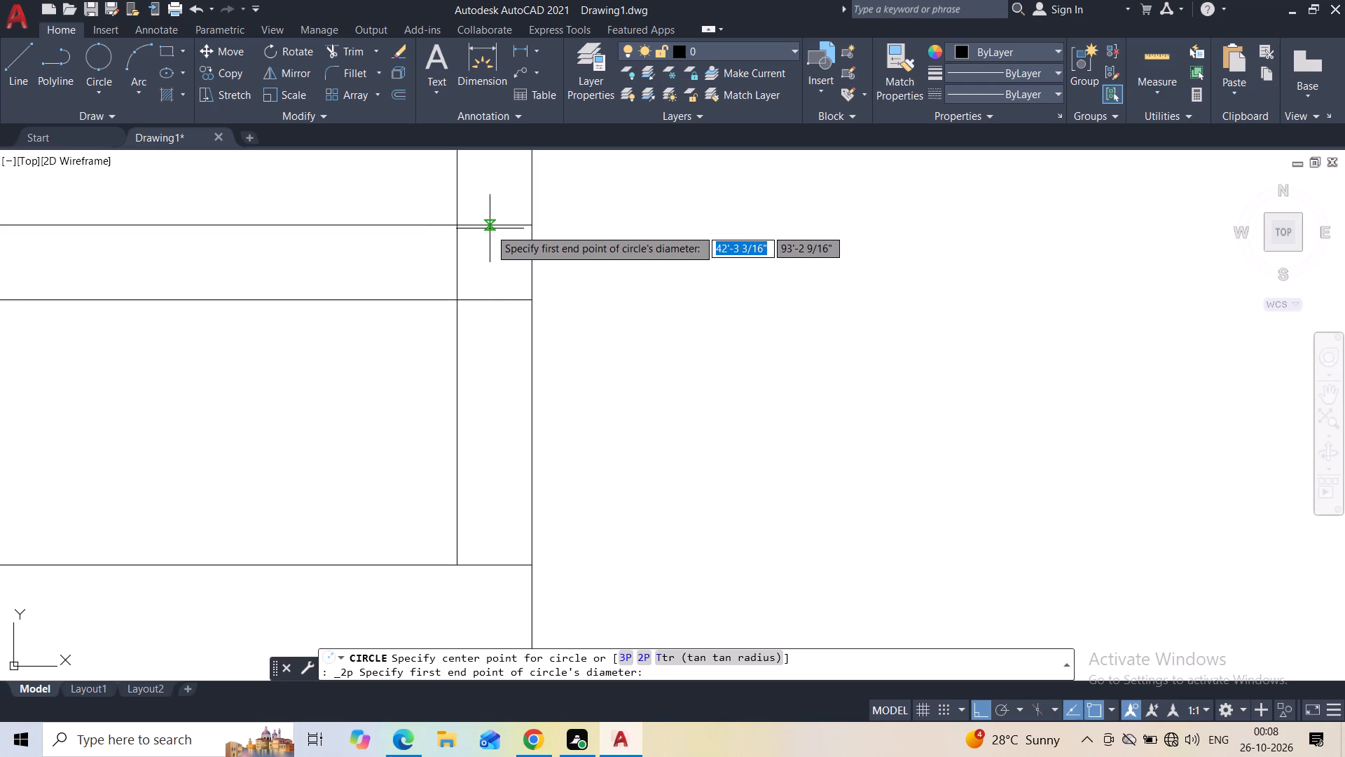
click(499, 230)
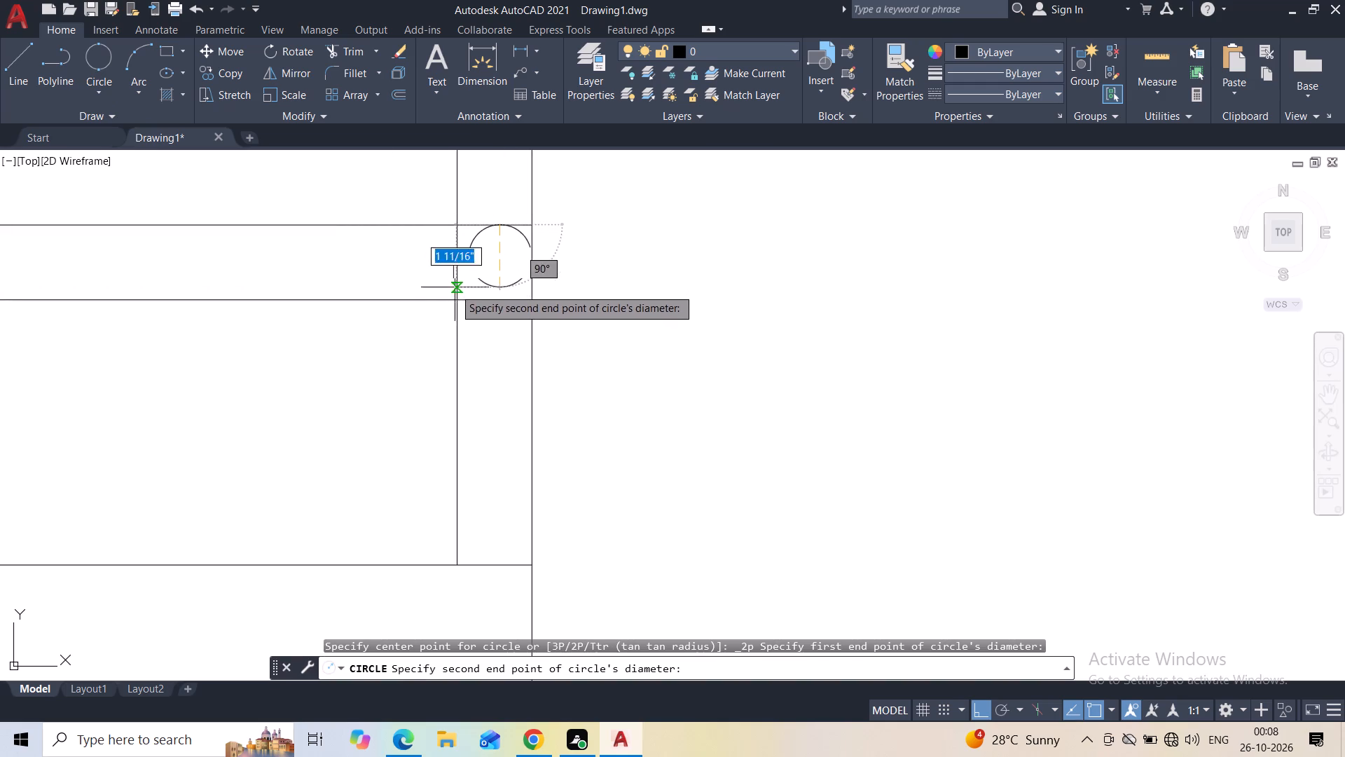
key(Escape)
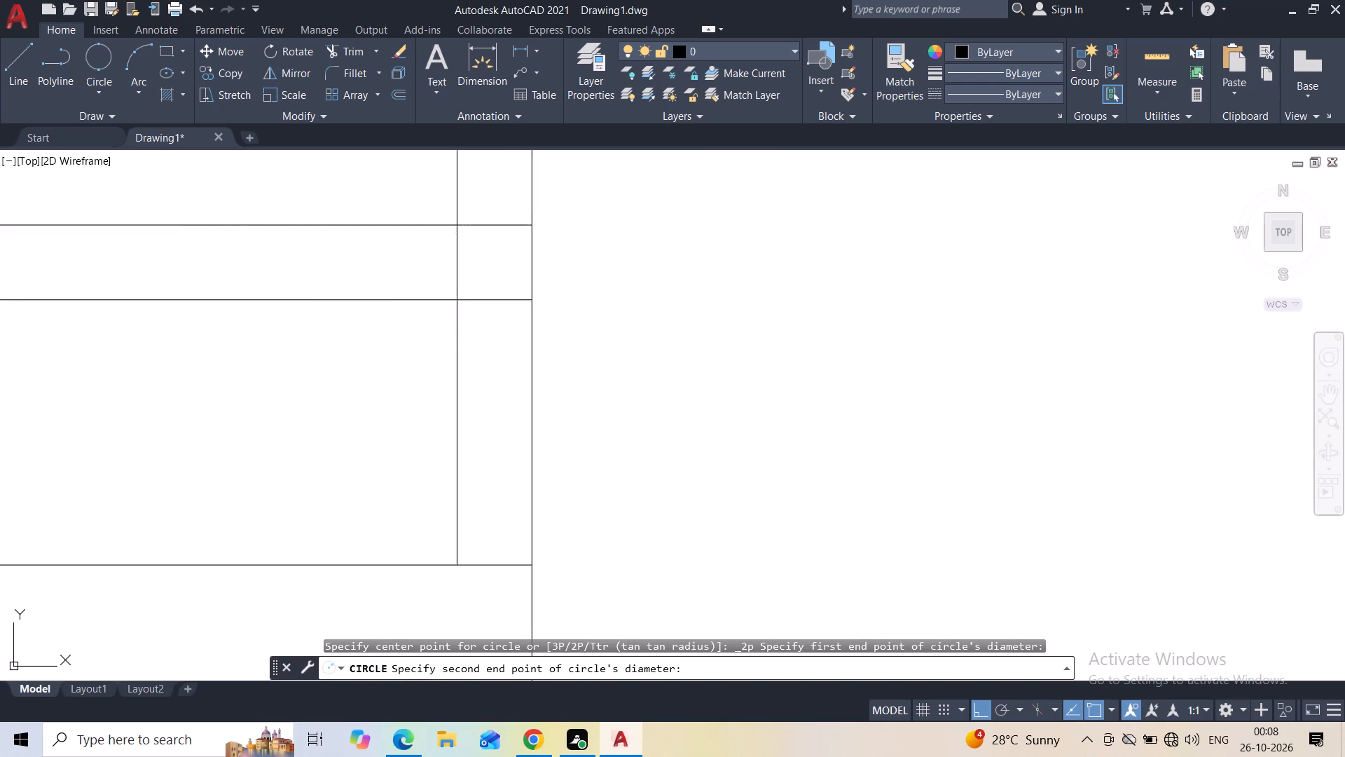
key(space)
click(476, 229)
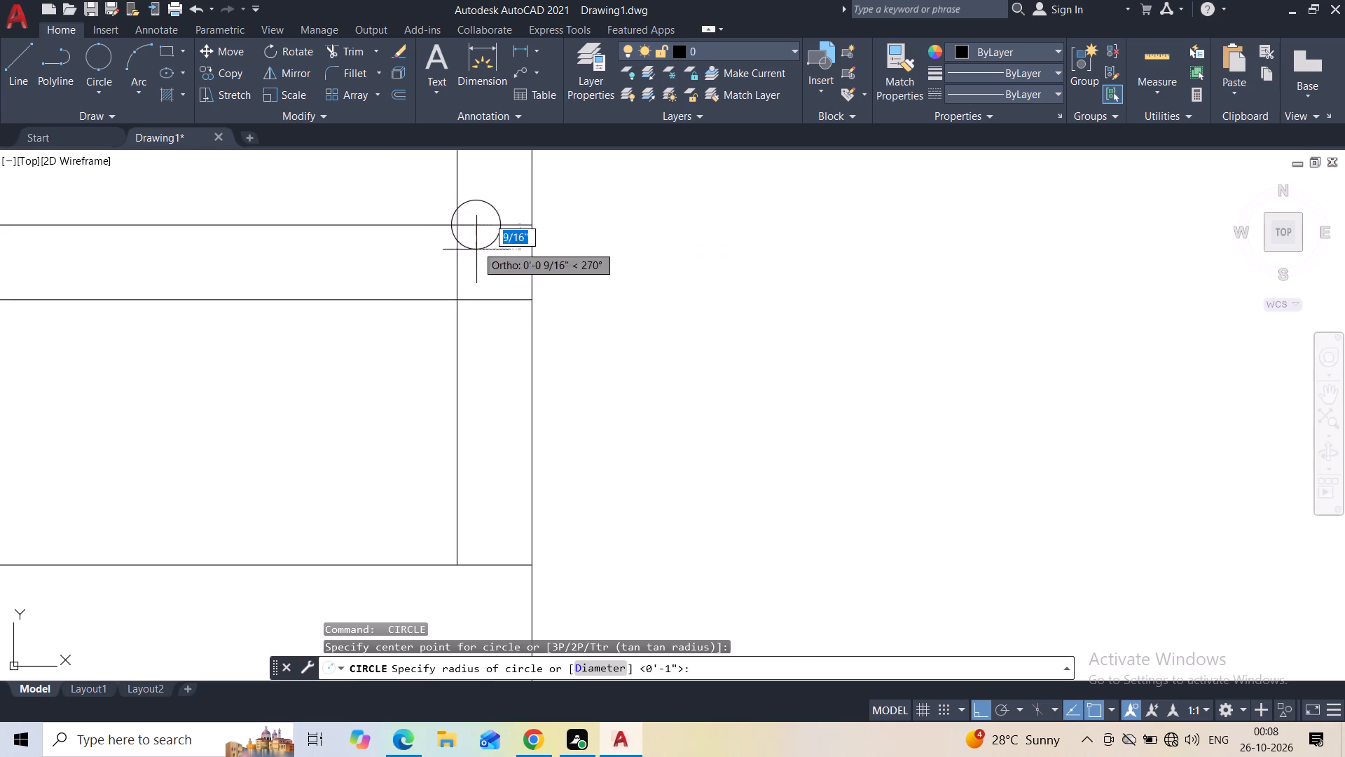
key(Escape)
Draw a two-point circle spanning the gap between the two railing lines near the top floor's right-hand edge.
click(100, 102)
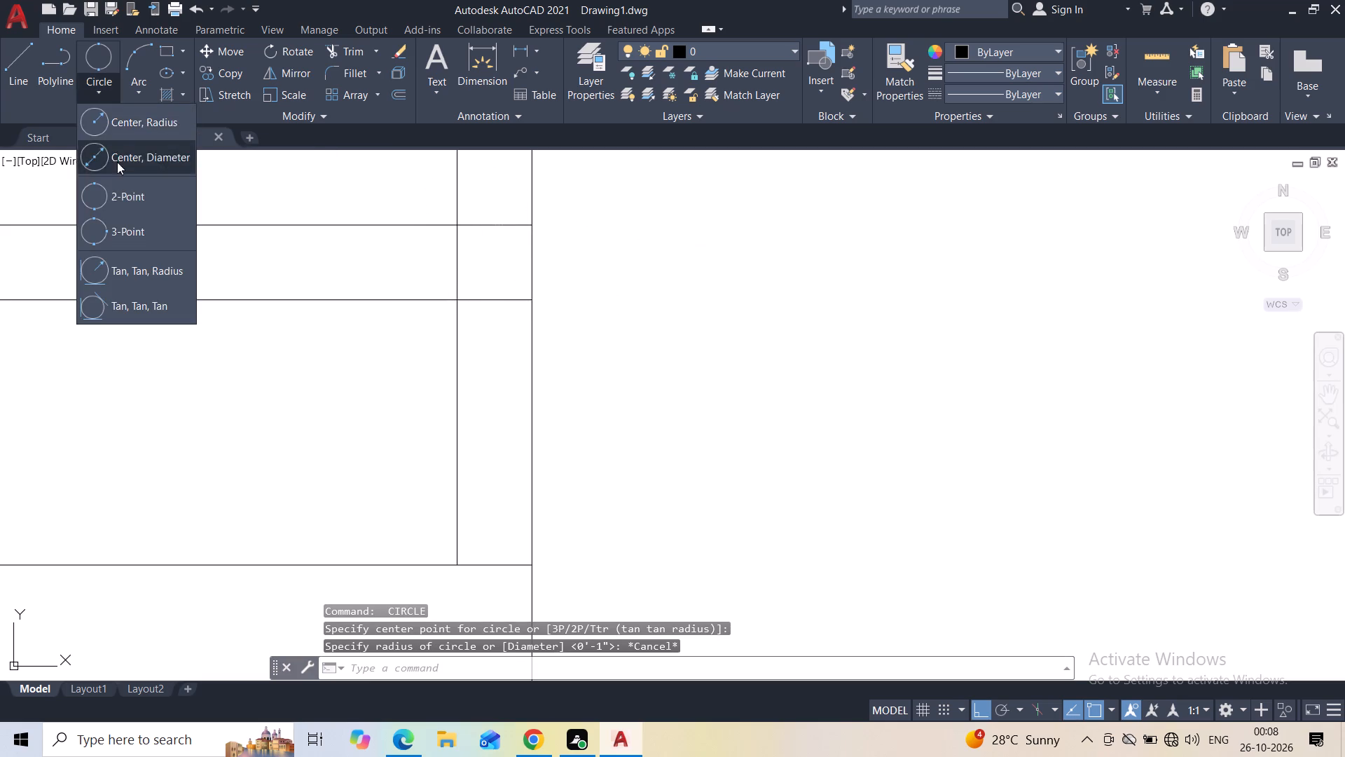
click(118, 191)
click(470, 224)
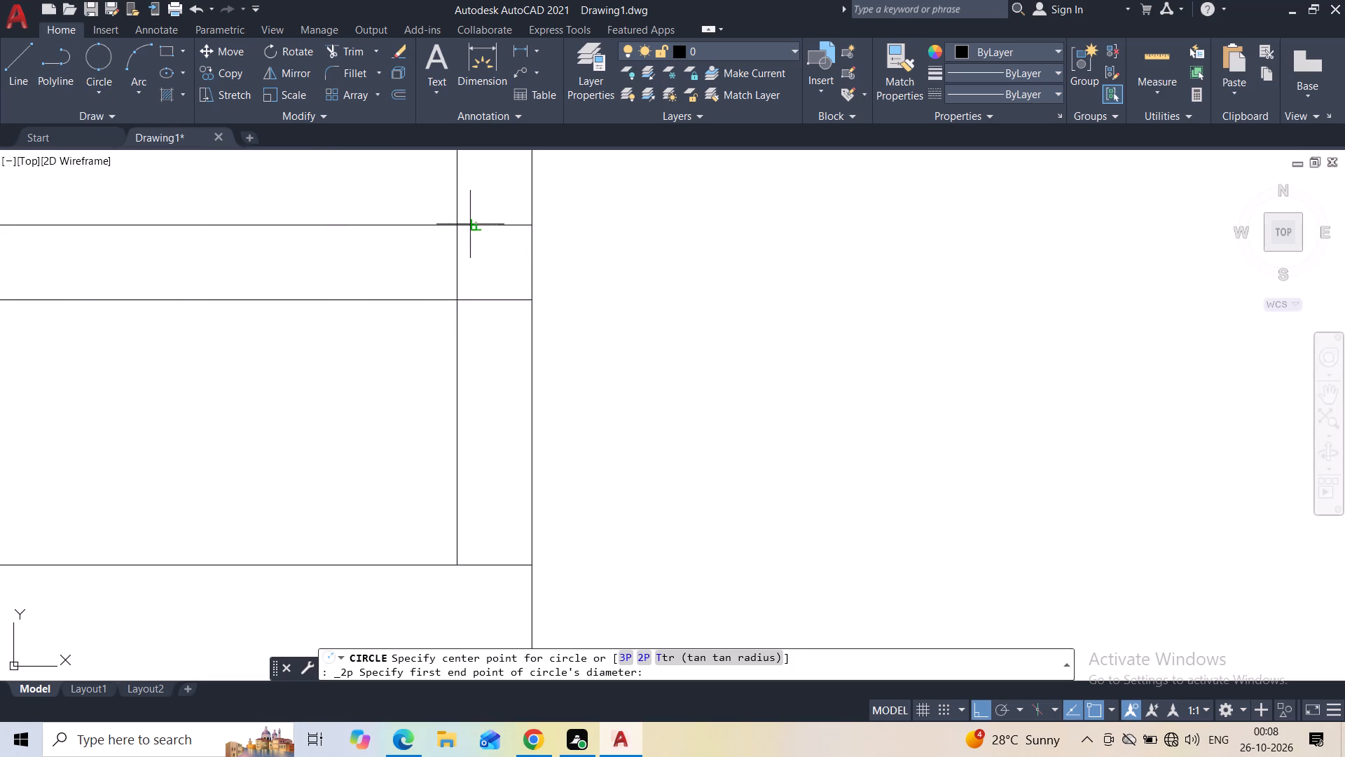
click(478, 299)
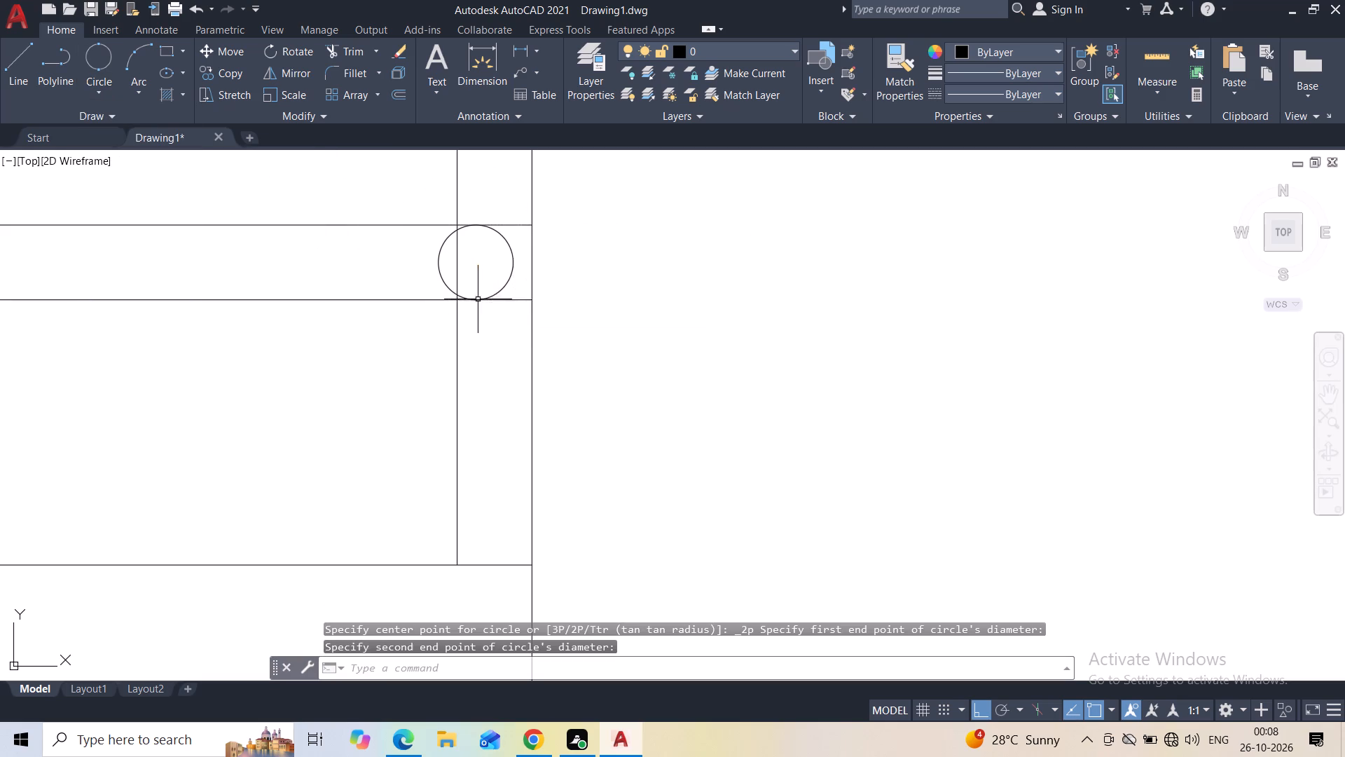
Trim the circle's inner half and the railing line ends beyond it to leave a rounded end on the top floor's railing.
click(332, 56)
drag(443, 260, 418, 254)
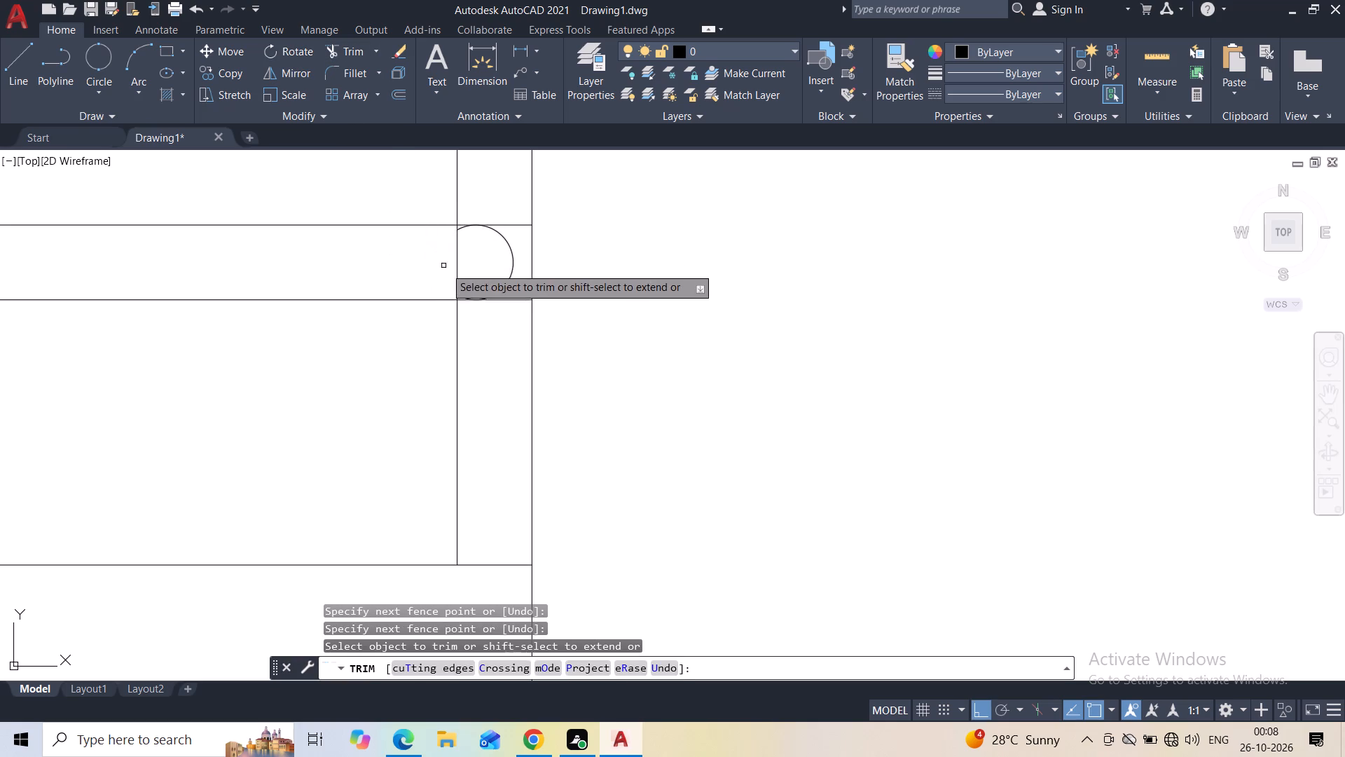
scroll(446, 268, down, 1)
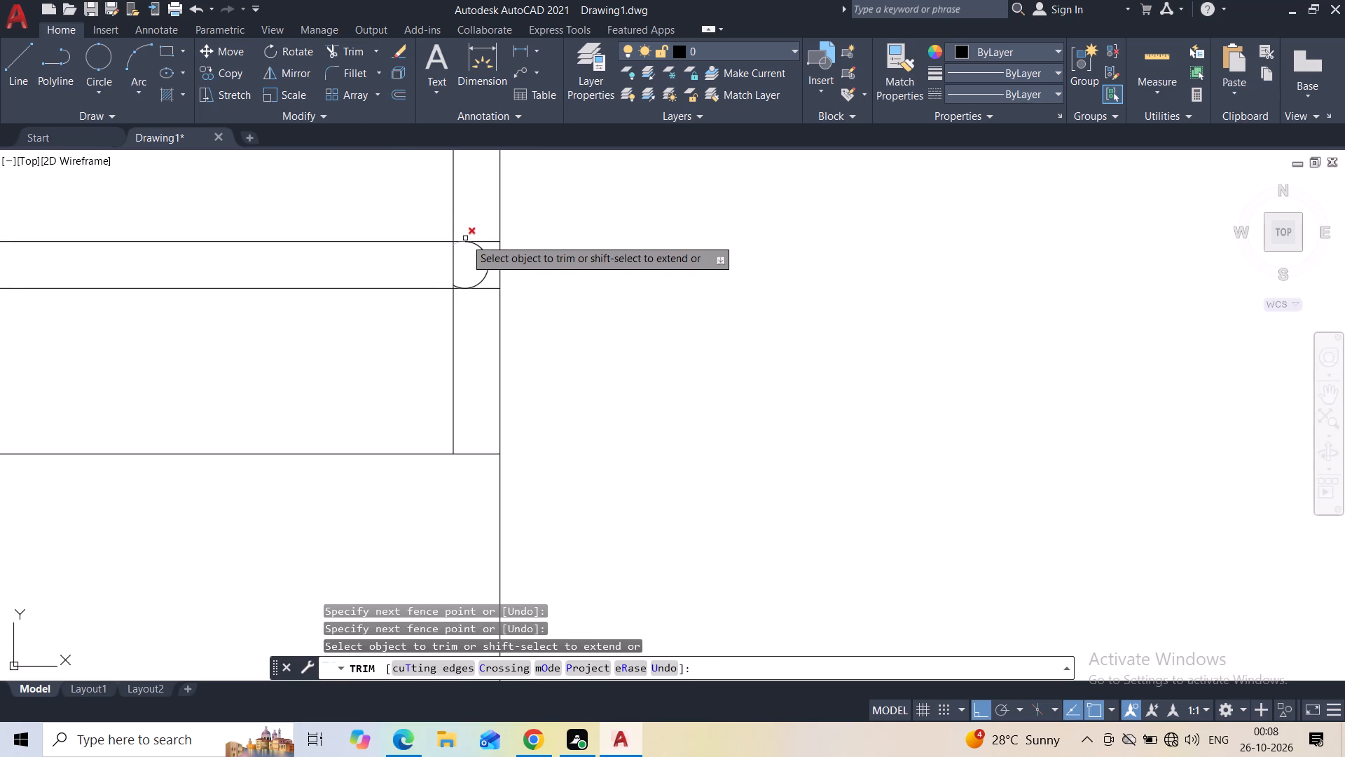
click(485, 244)
click(490, 289)
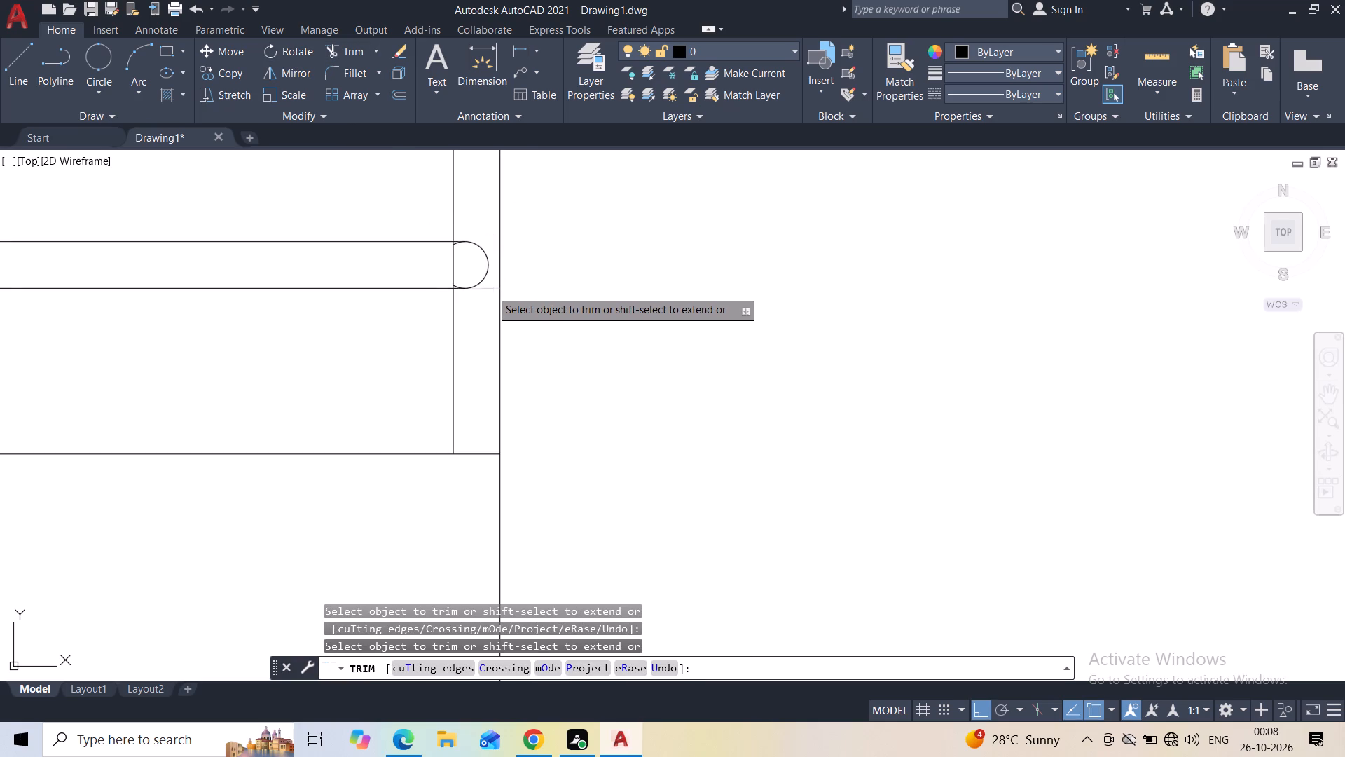
scroll(457, 273, up, 3)
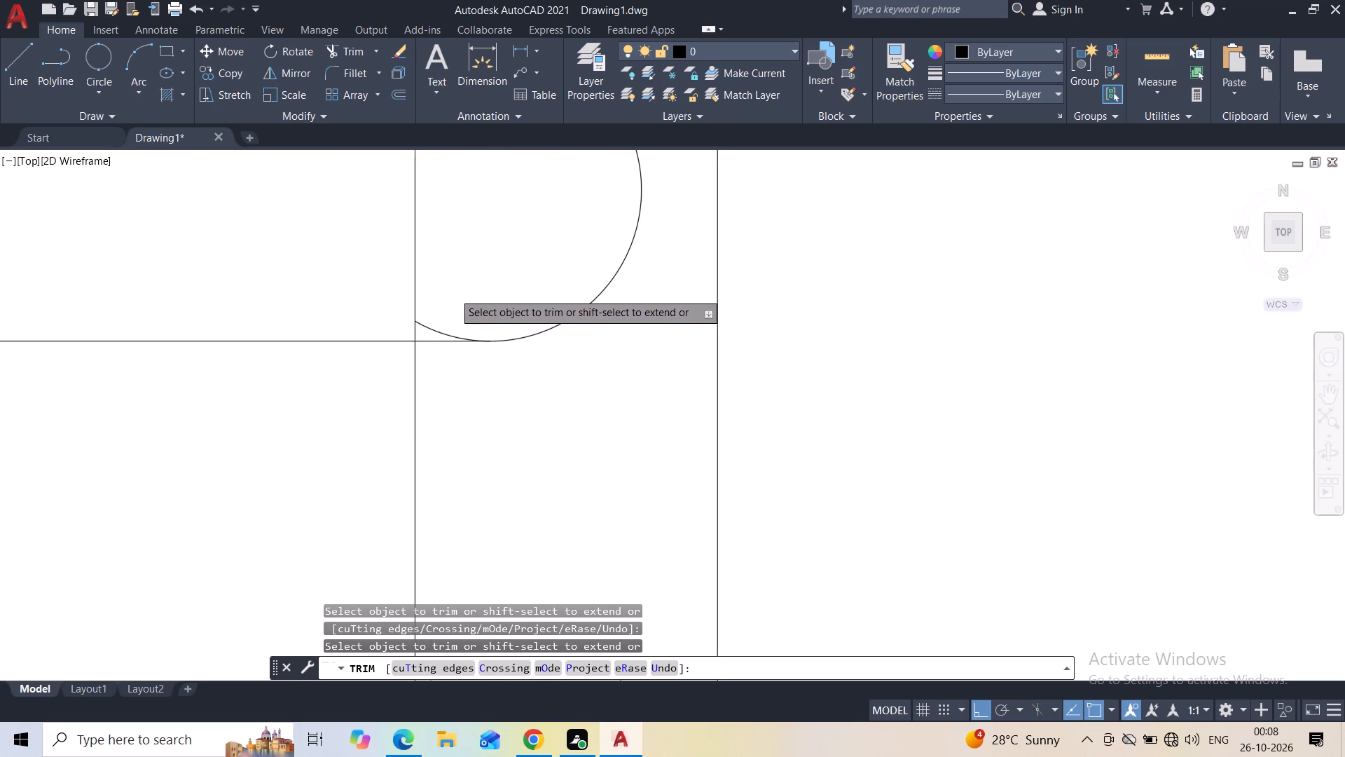
scroll(453, 292, up, 1)
click(433, 331)
middle_drag(450, 265, 450, 442)
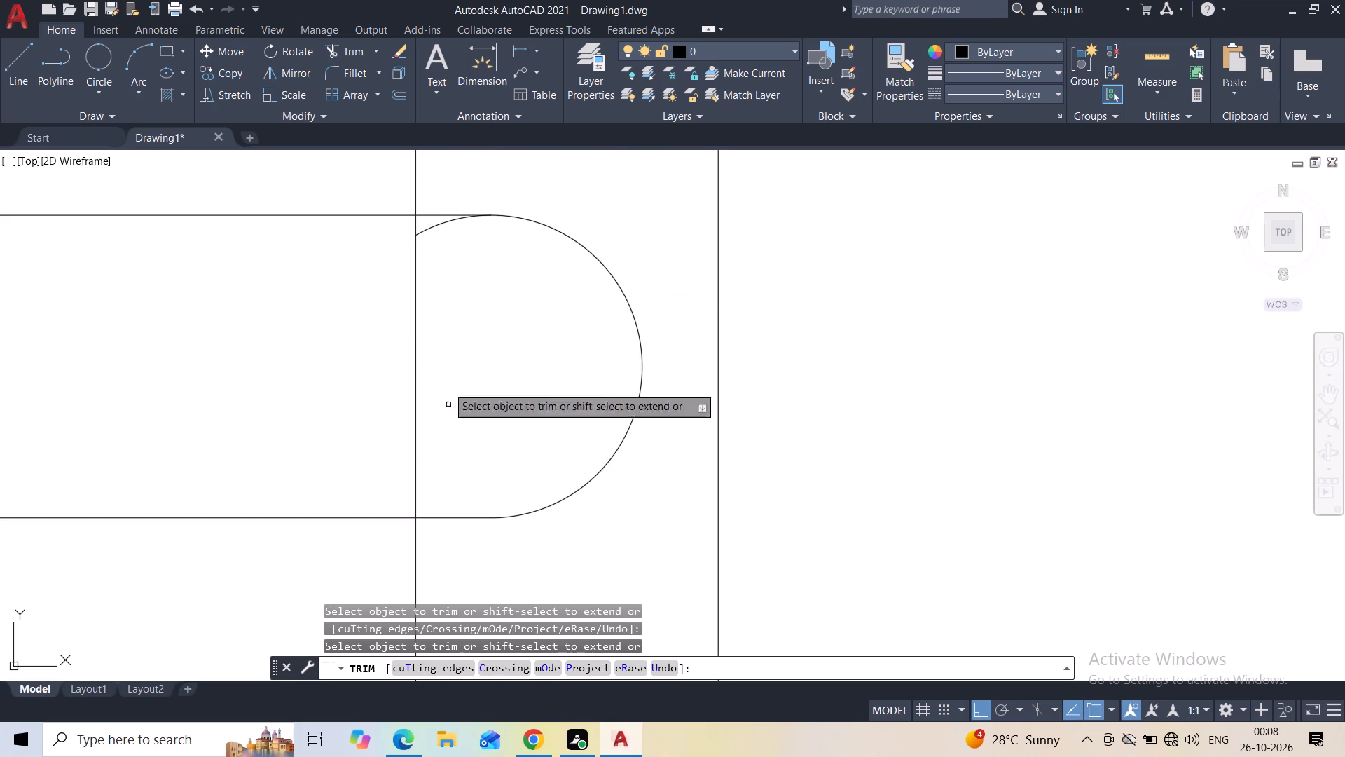
click(424, 235)
scroll(434, 268, down, 5)
key(Escape)
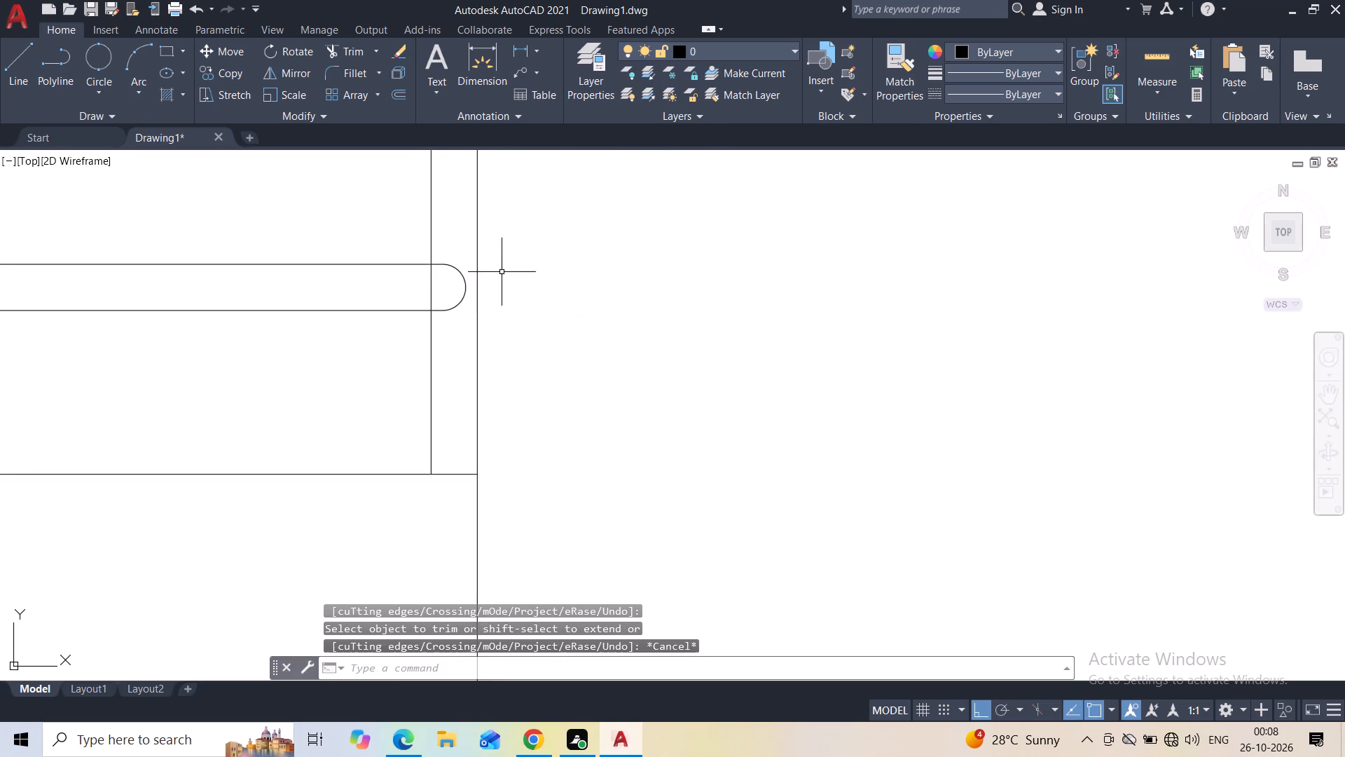
Draw a vertical line from the upper end of the building's far-right wall line up to the level of the roof's top edge.
scroll(503, 268, down, 7)
middle_drag(558, 268, 543, 283)
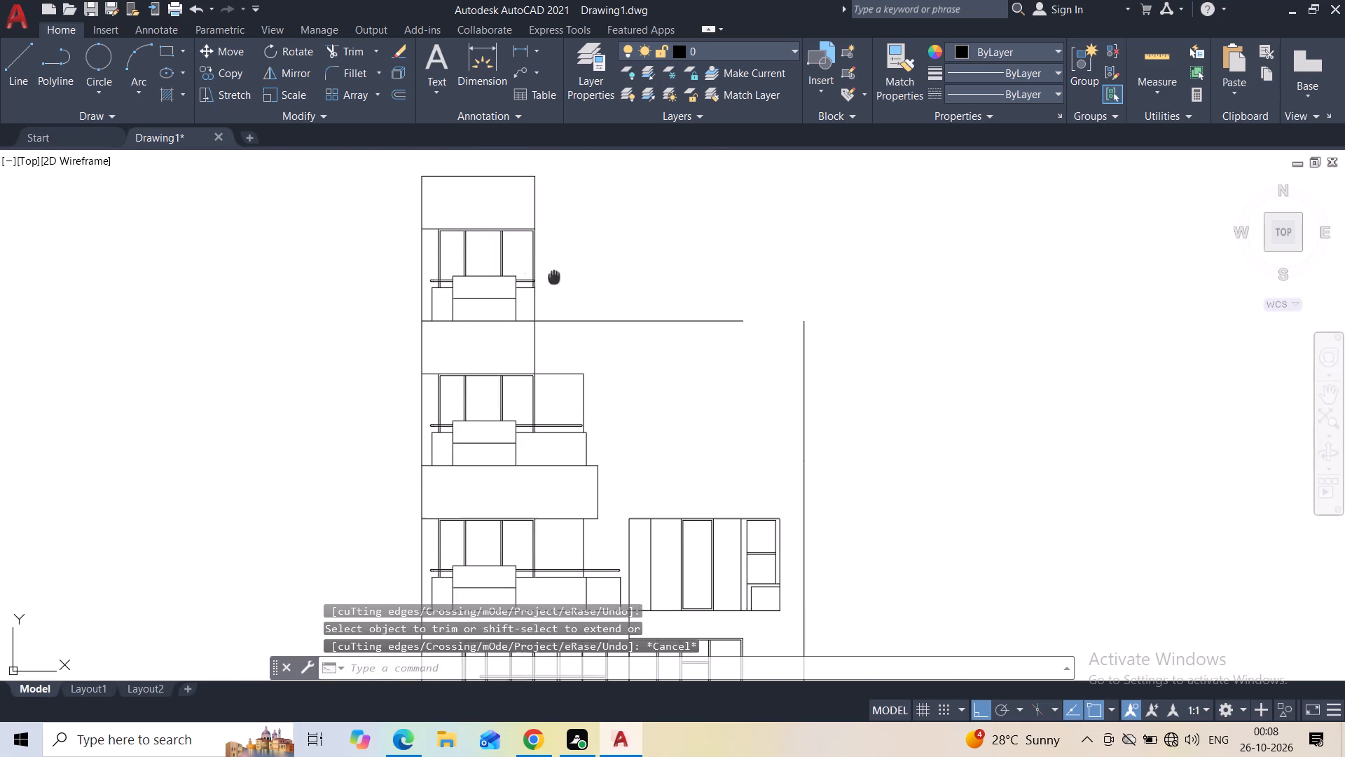
middle_drag(543, 283, 531, 291)
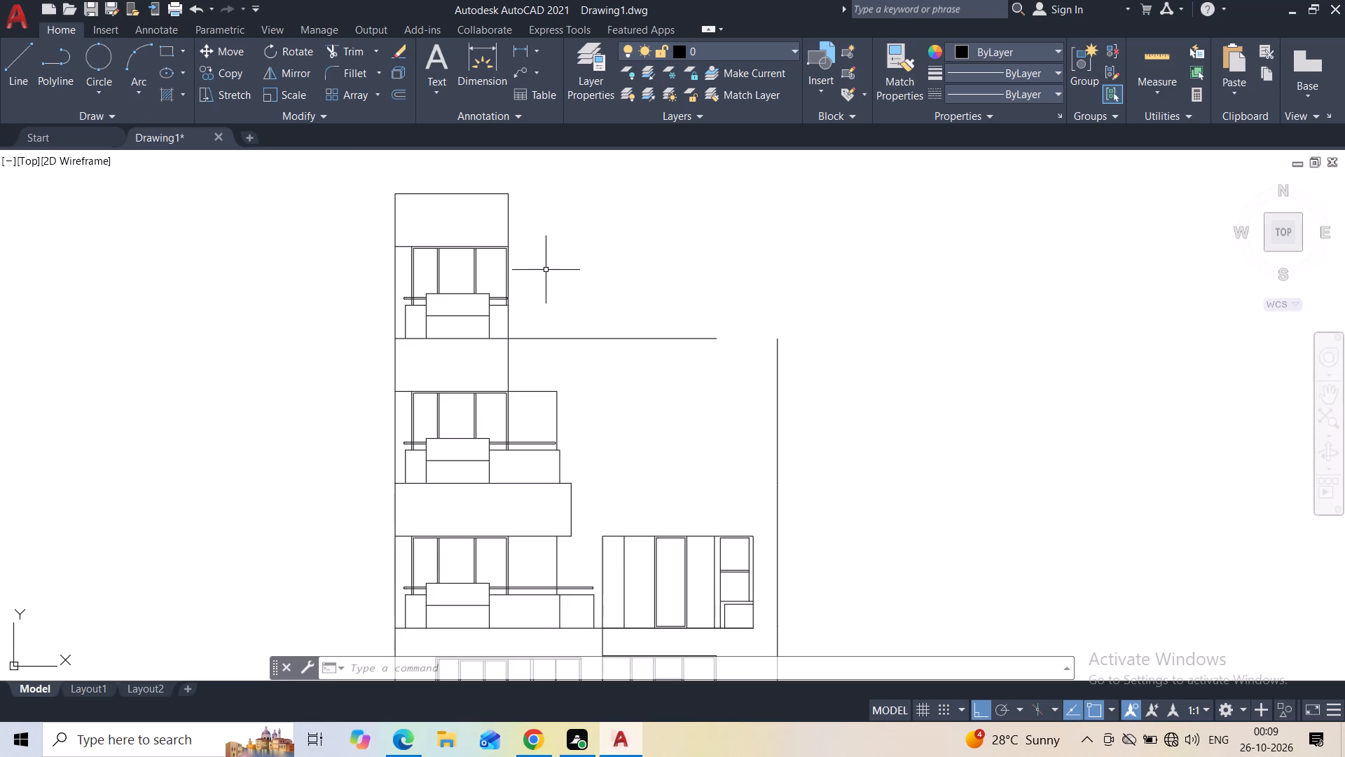
middle_drag(623, 283, 478, 317)
click(1, 70)
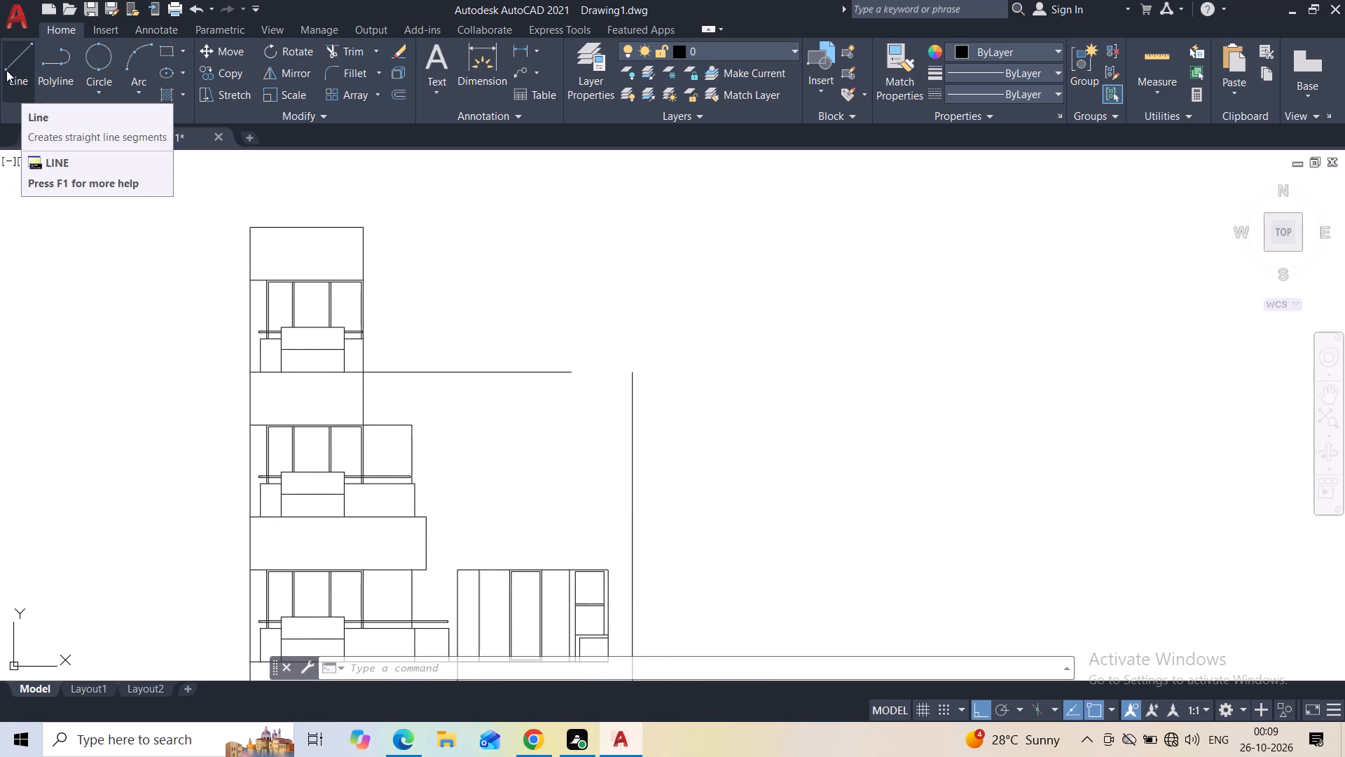
click(11, 59)
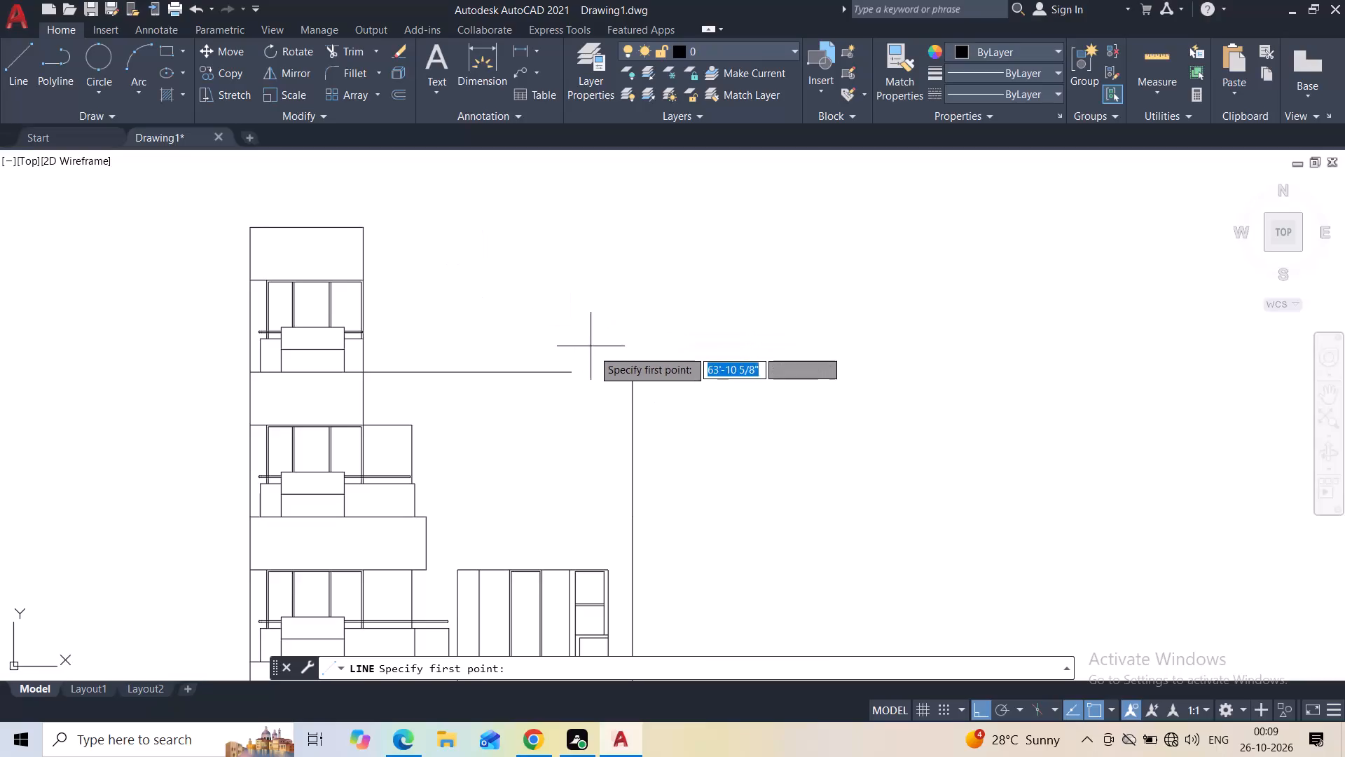
drag(630, 372, 630, 365)
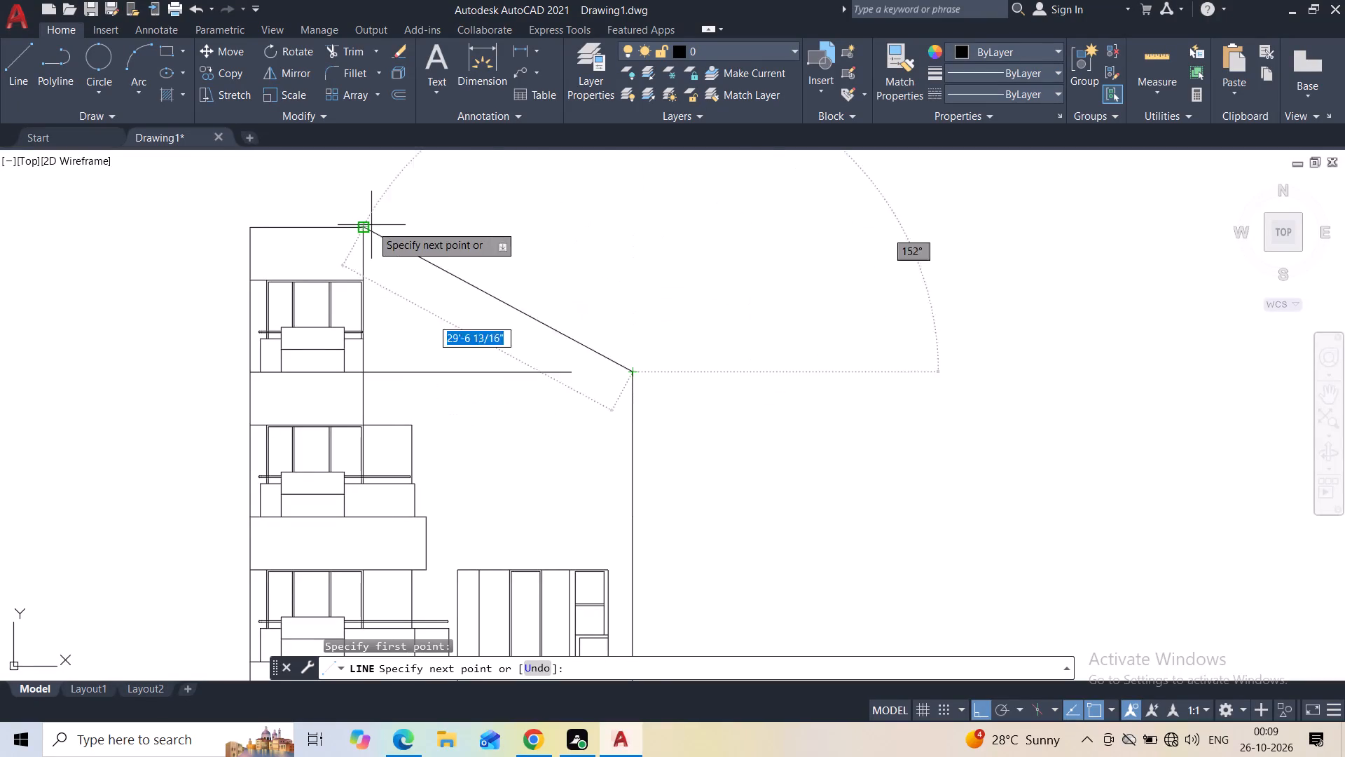
click(628, 229)
key(Escape)
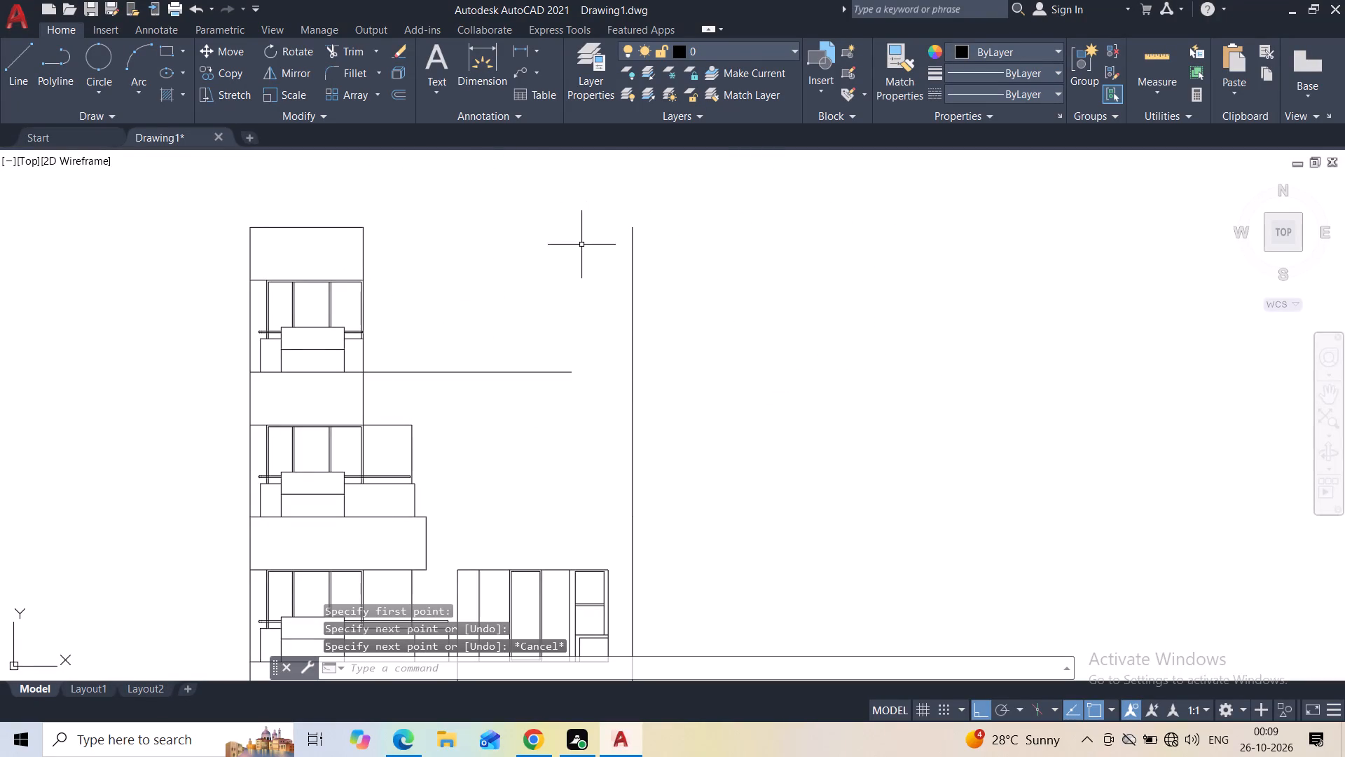
Draw a parapet outline about 3'-10" high above the roof, spanning the full width of the top floor.
click(21, 86)
middle_drag(257, 212, 269, 302)
scroll(269, 302, up, 1)
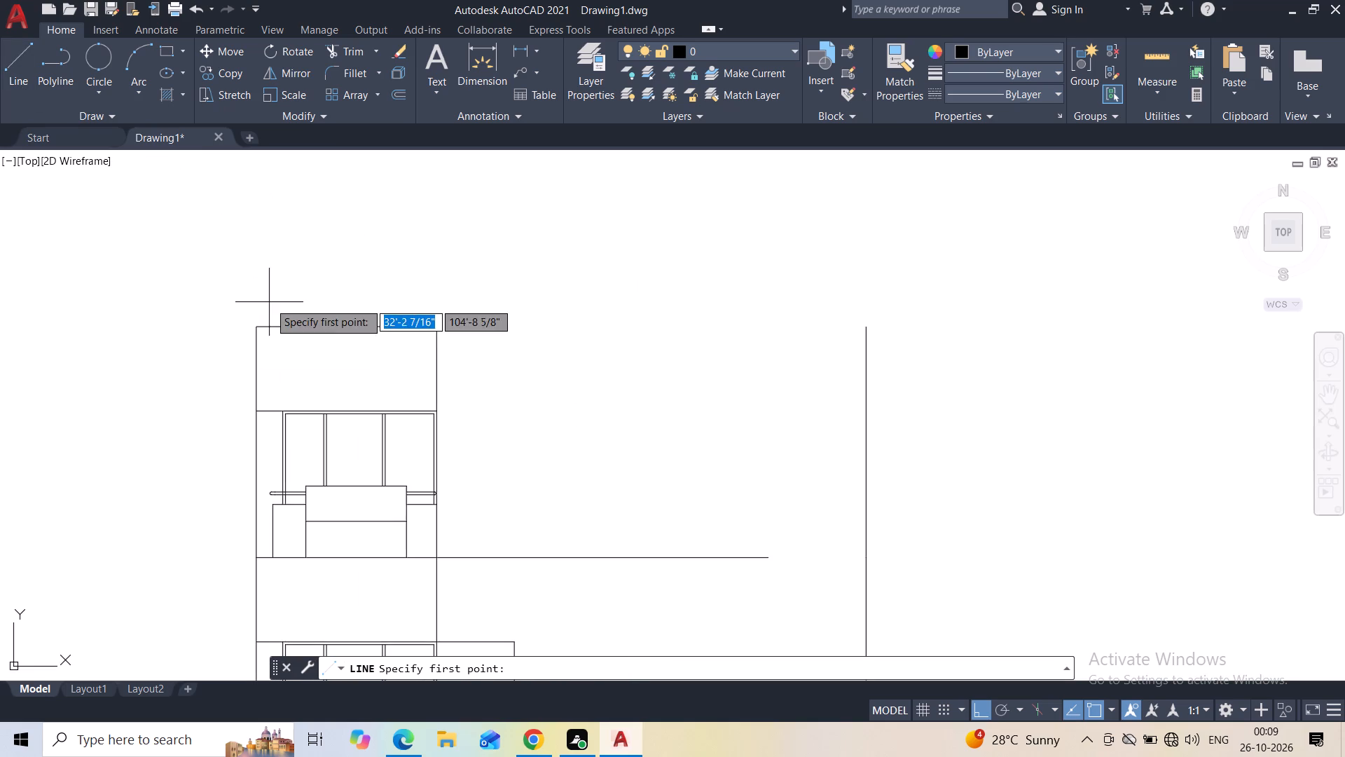
click(261, 325)
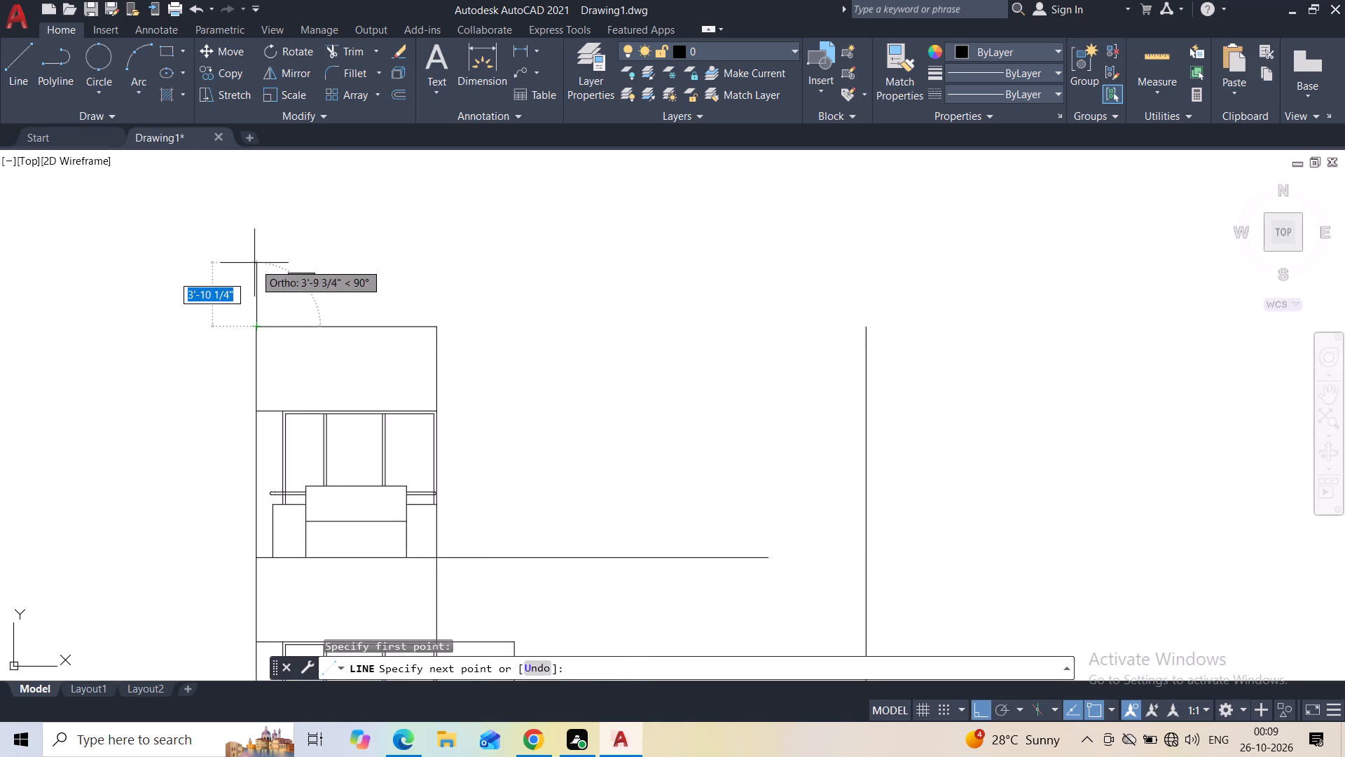
click(254, 261)
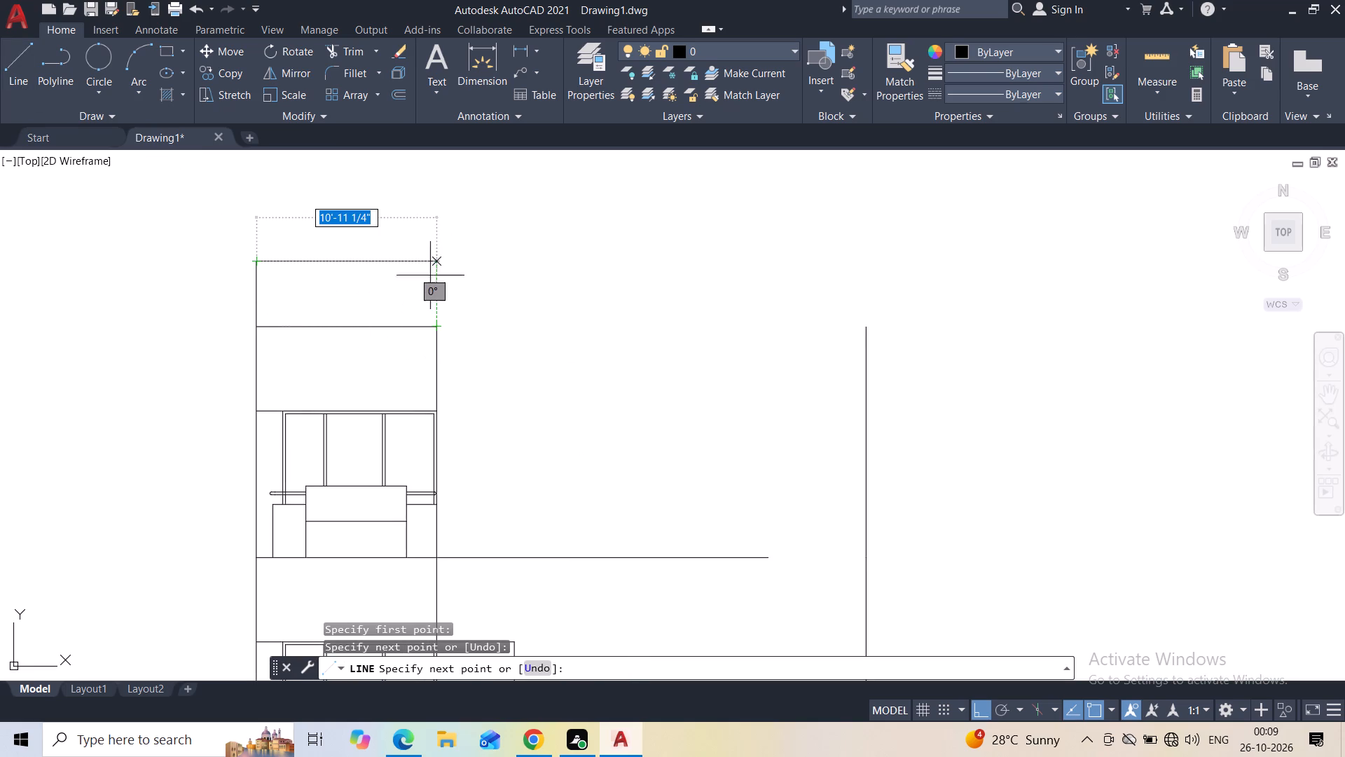
click(435, 268)
click(434, 333)
key(Escape)
Move the new parapet's top line down slightly from its midpoint.
scroll(460, 266, down, 1)
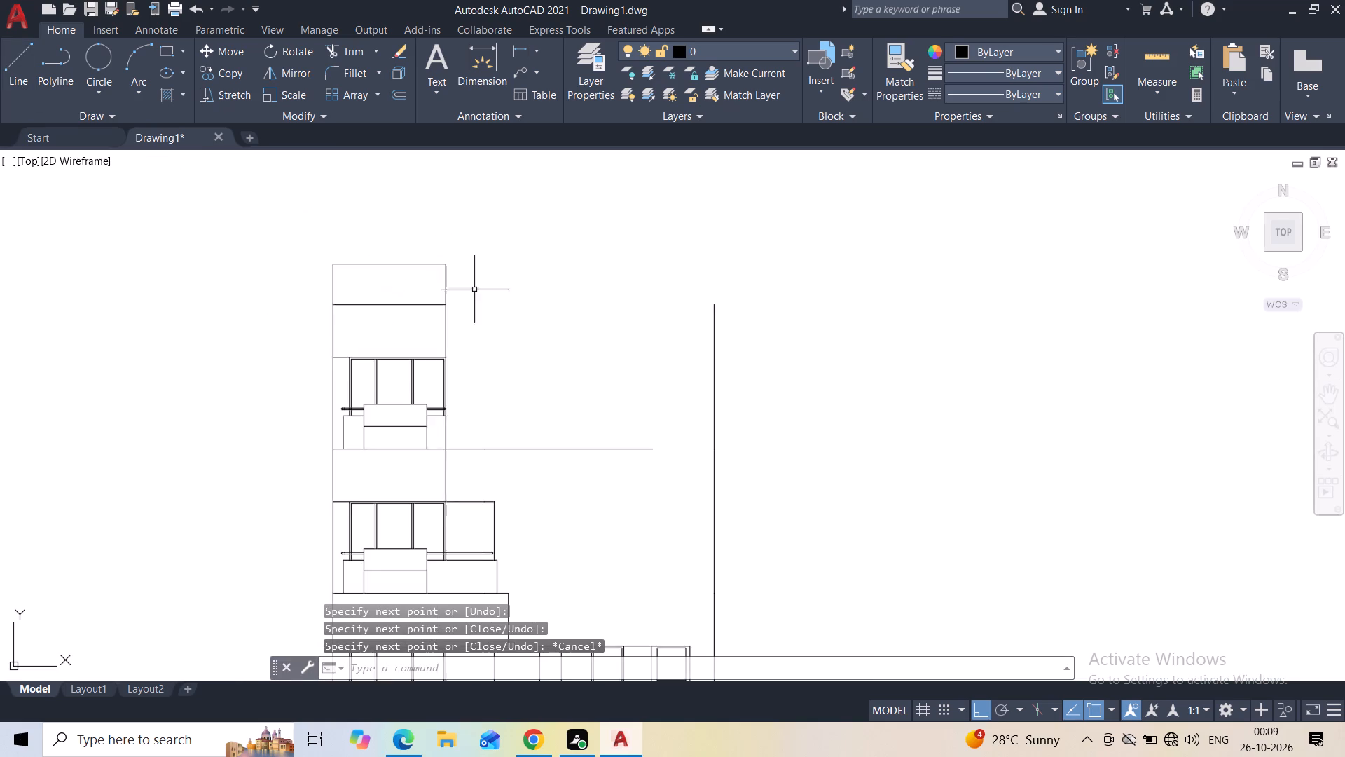
middle_drag(493, 315, 471, 315)
scroll(493, 315, up, 2)
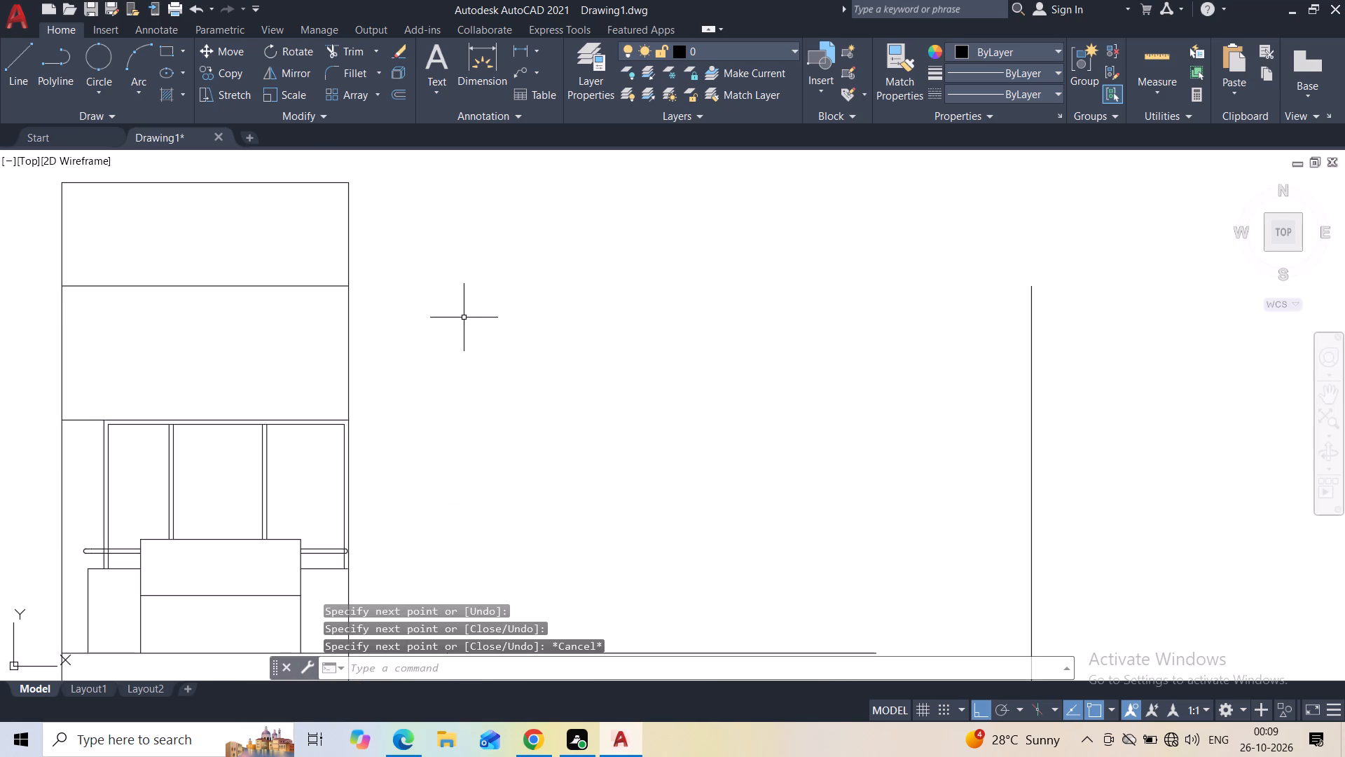
click(249, 184)
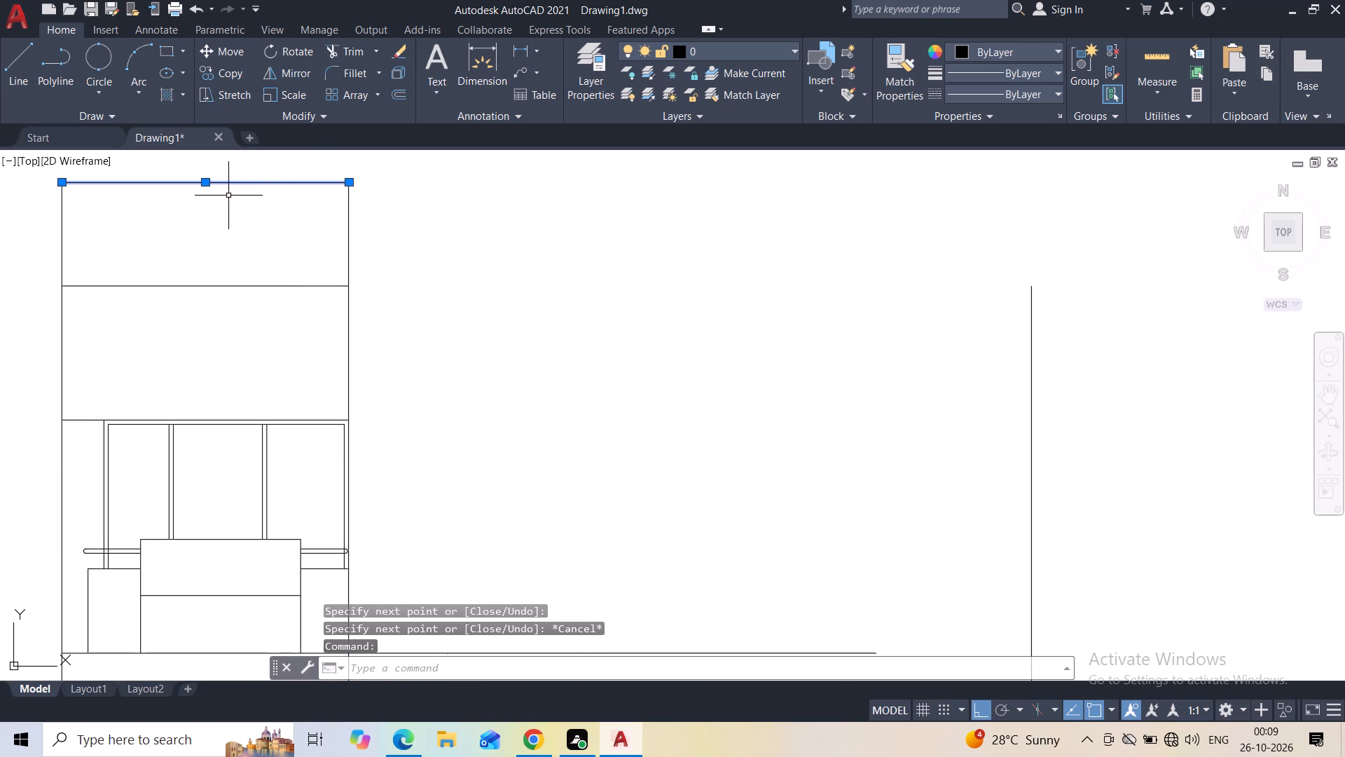
click(207, 185)
click(207, 205)
key(Escape)
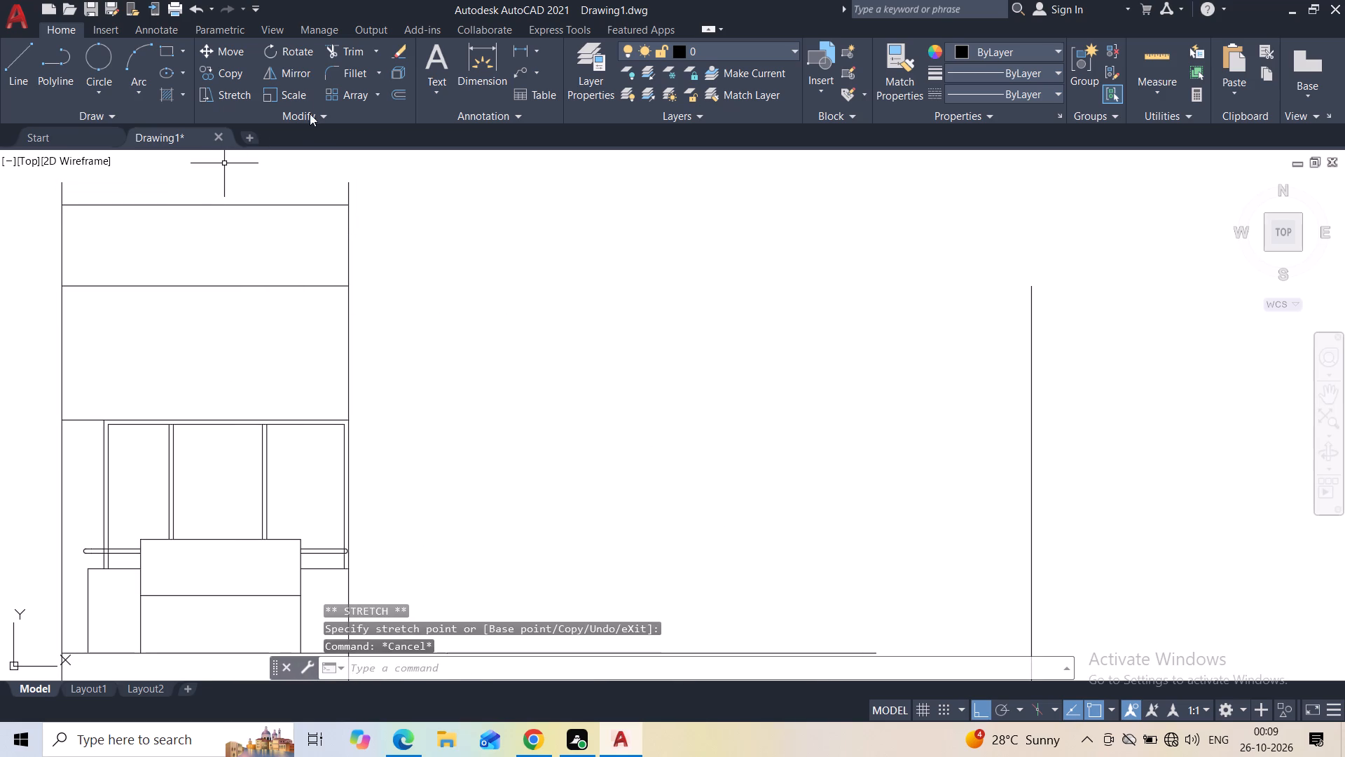
Trim off both vertical parapet line ends that project above the lowered top line.
click(335, 52)
drag(363, 187, 324, 182)
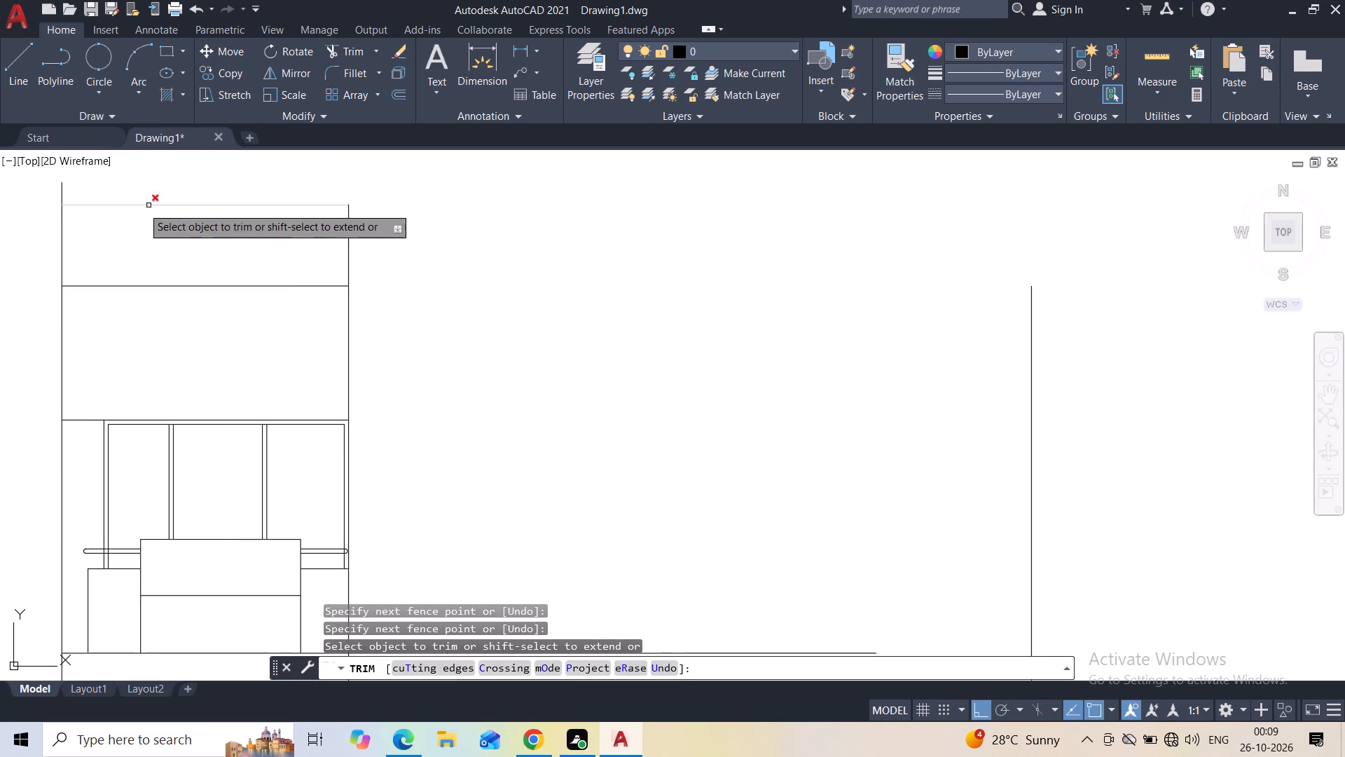
drag(74, 191, 36, 188)
scroll(150, 200, down, 3)
key(Escape)
Draw a vertical line about 5' high upward from the right end of the top floor parapet's upper edge.
middle_drag(312, 247, 335, 271)
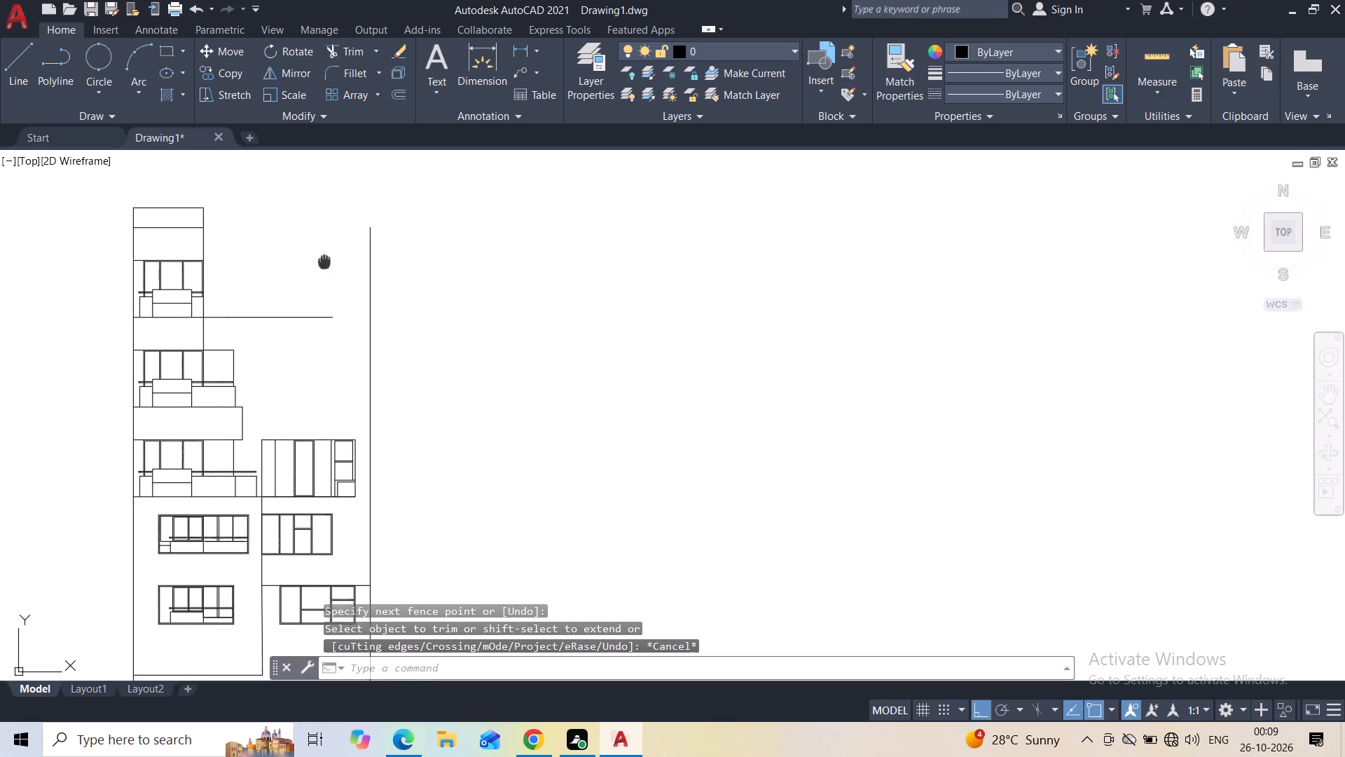
middle_drag(335, 271, 365, 309)
click(24, 75)
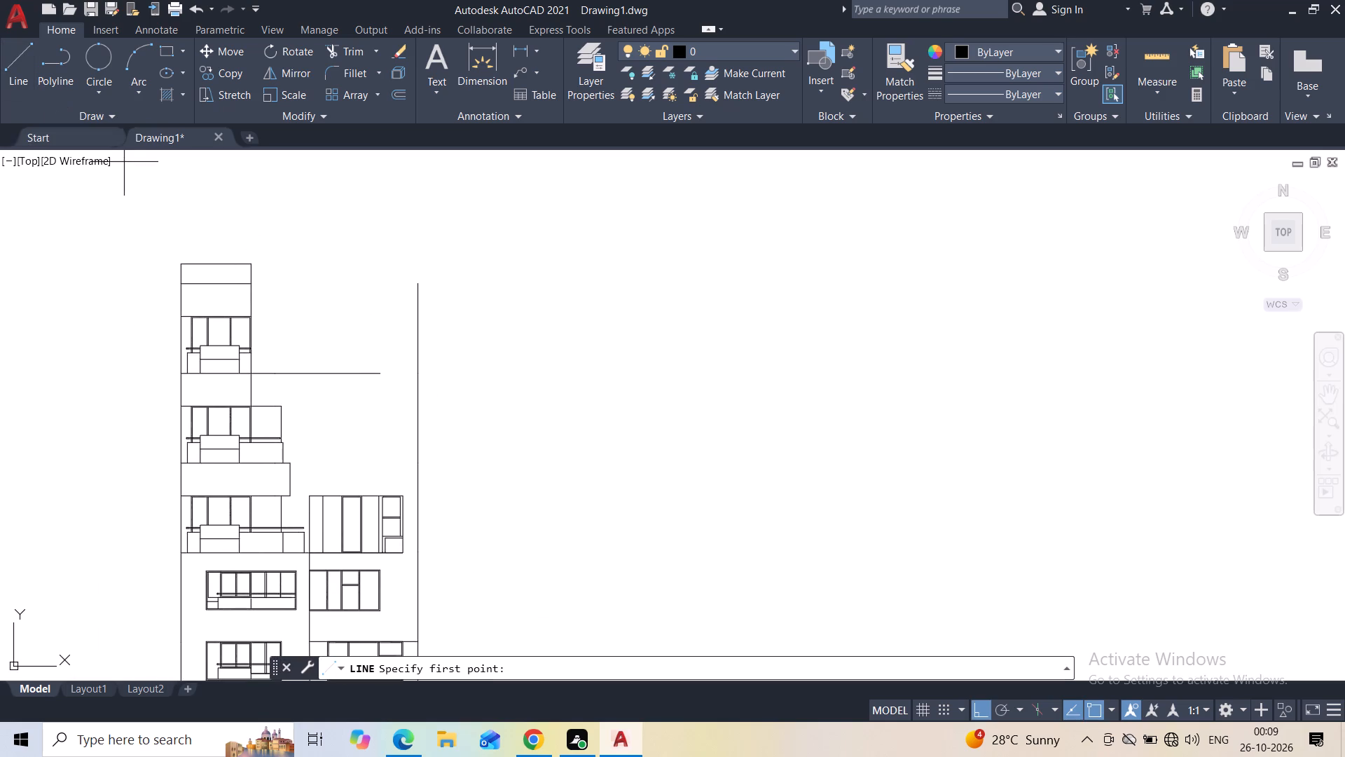
scroll(212, 243, up, 1)
click(273, 276)
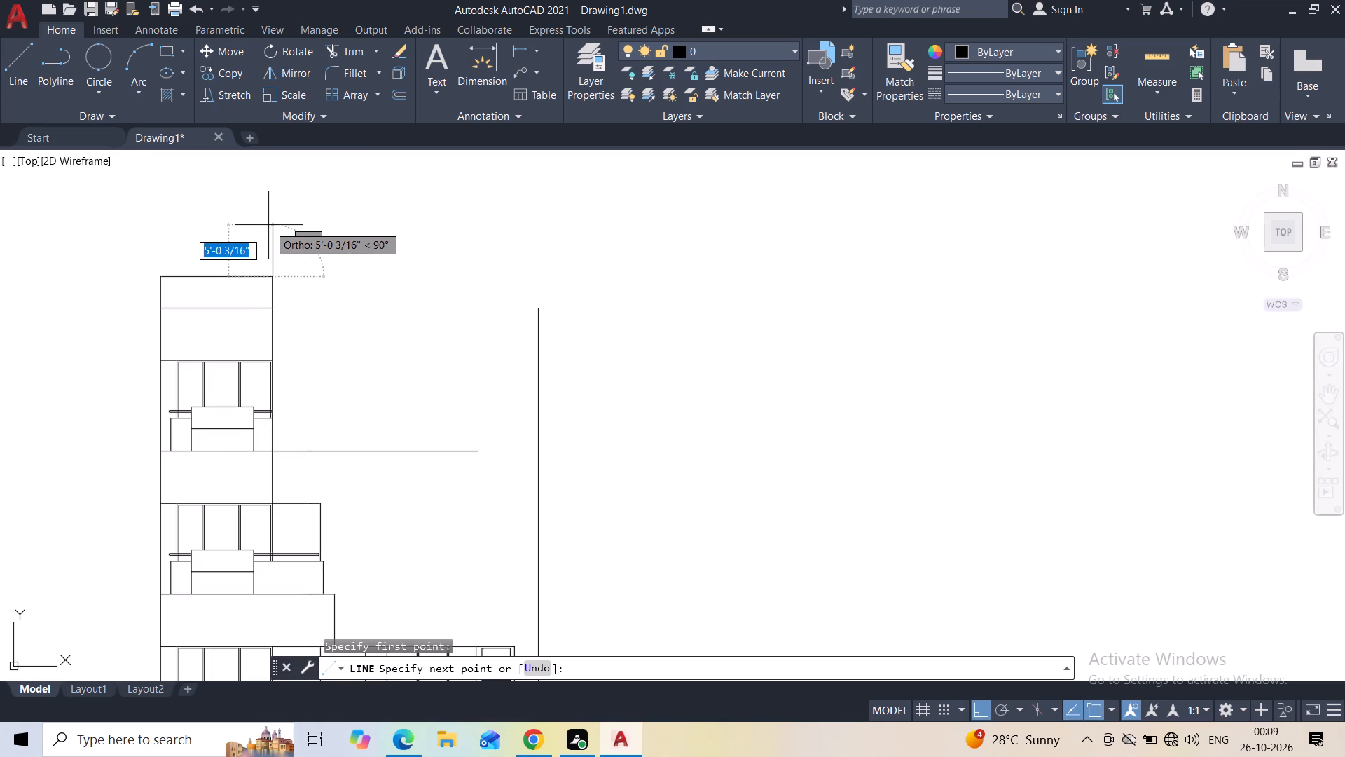
click(268, 225)
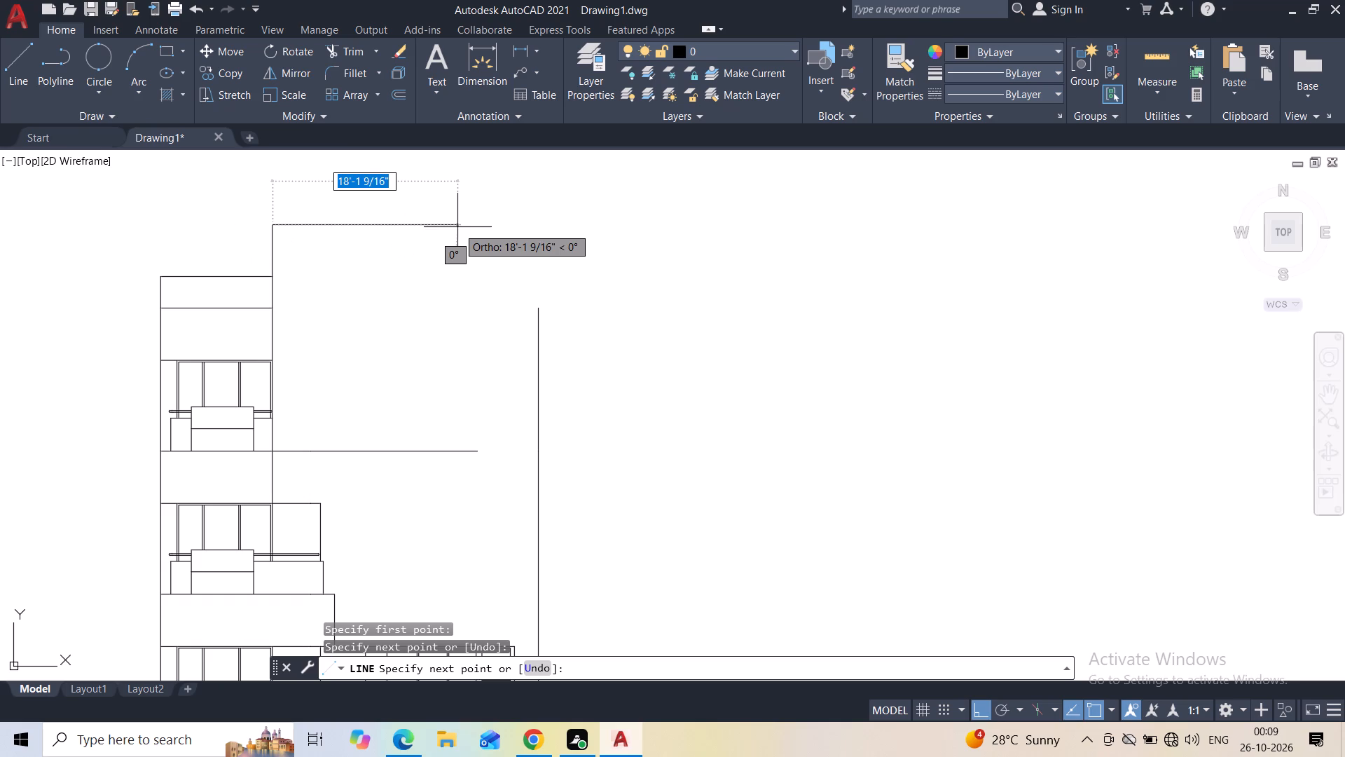
key(Escape)
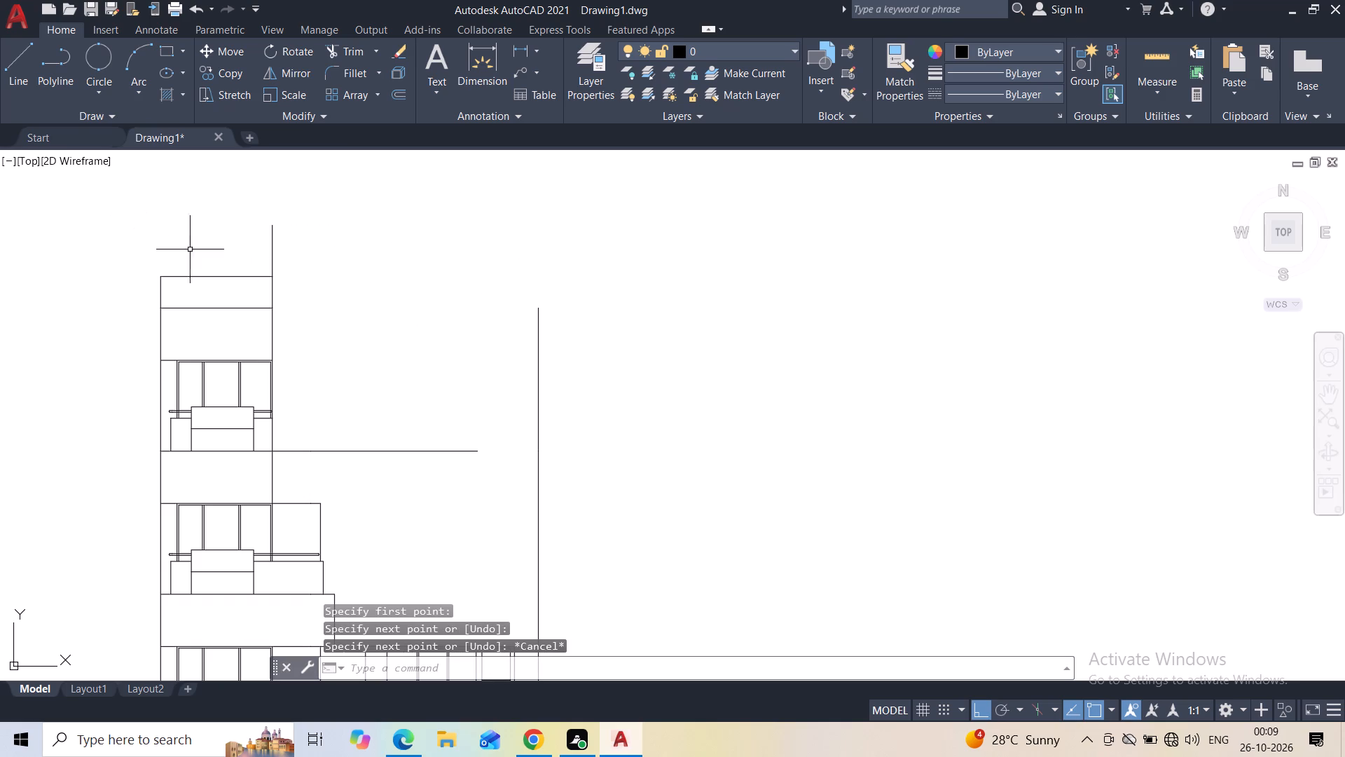
Draw a roof line about 6'-1" long inward from the far-right wall's top, continuing down to the free end of the top floor's base line.
click(20, 87)
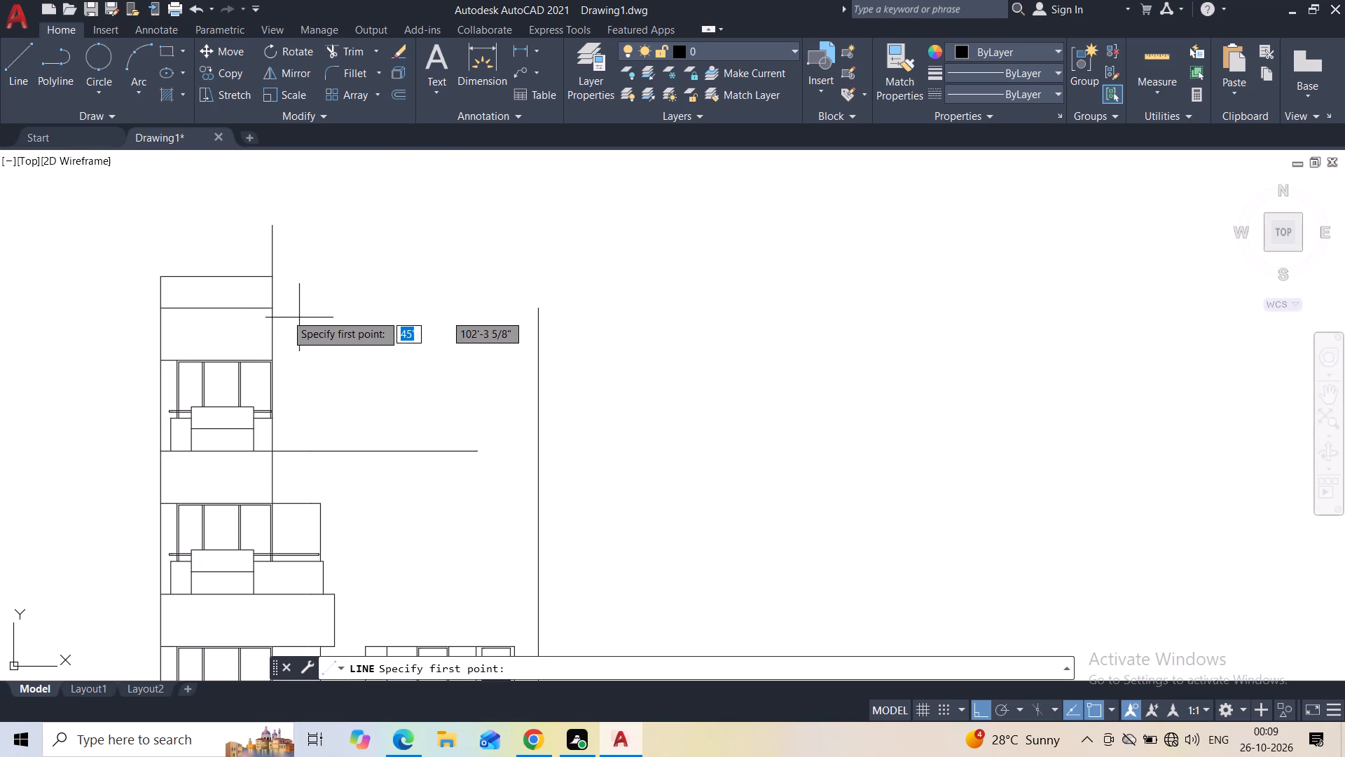
click(536, 309)
middle_drag(485, 314, 476, 229)
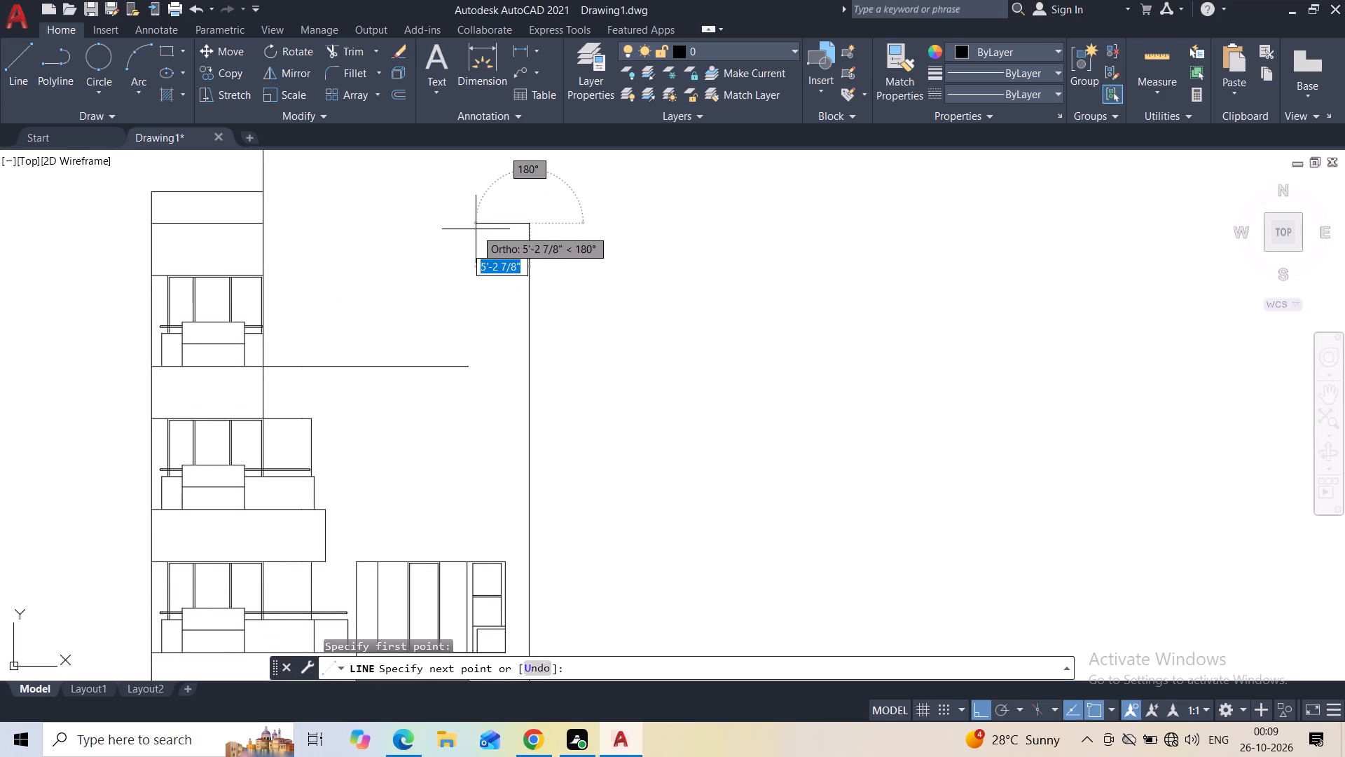
middle_drag(498, 289, 462, 165)
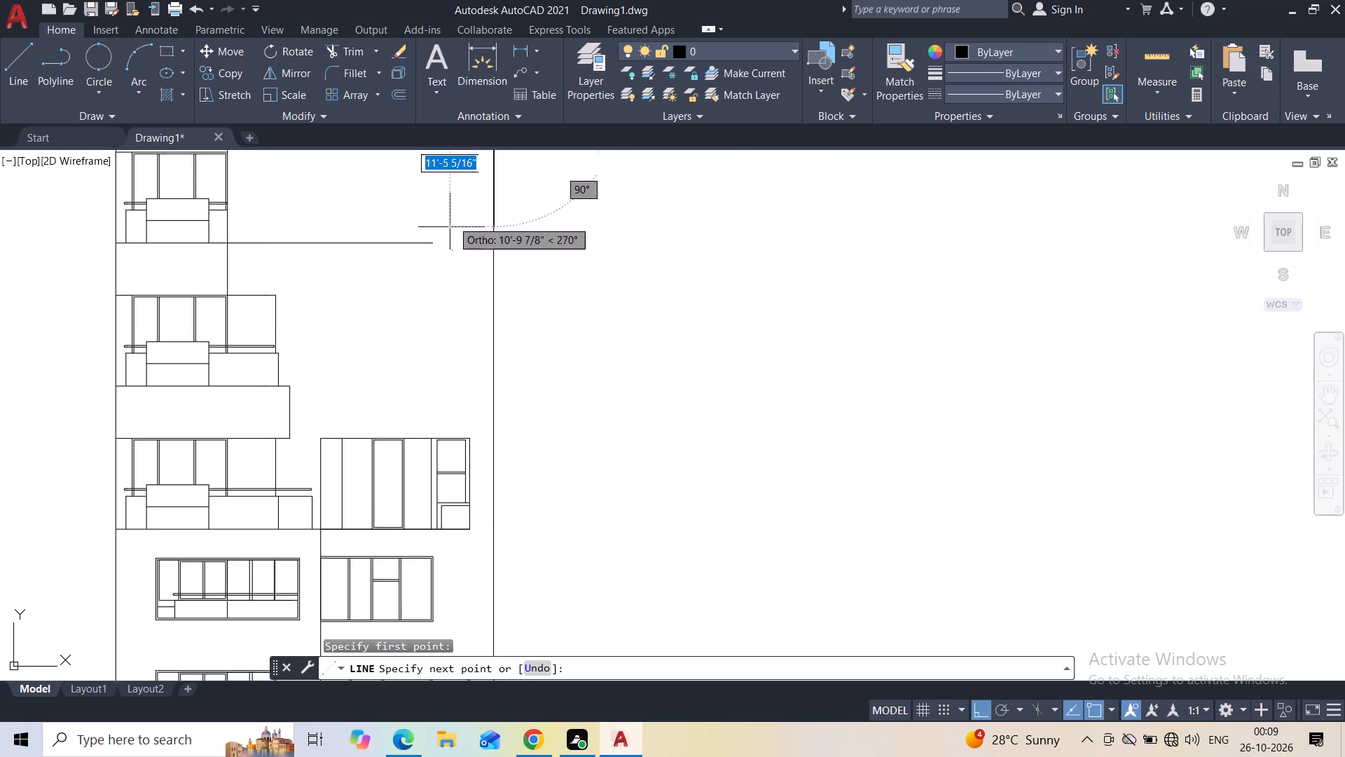
middle_drag(429, 405, 424, 348)
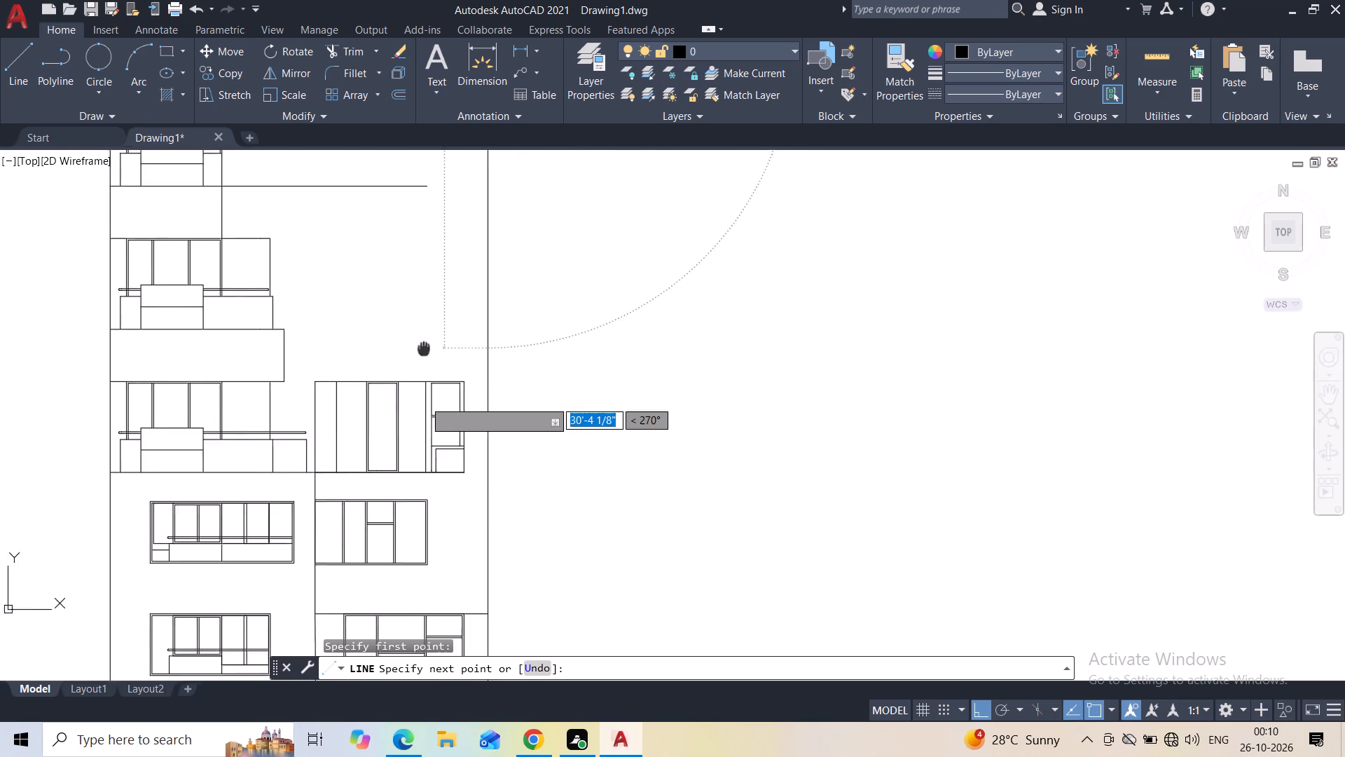
middle_drag(424, 348, 452, 488)
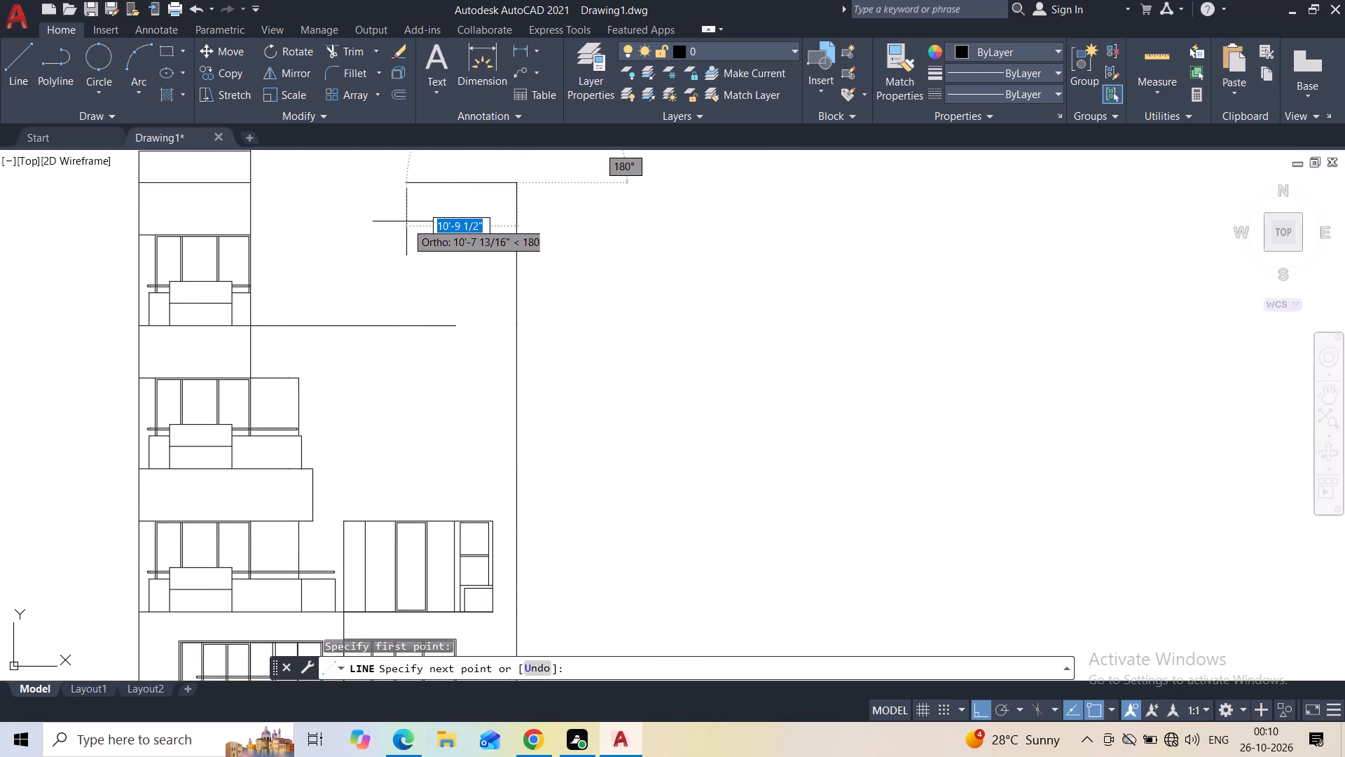
middle_drag(418, 369, 413, 243)
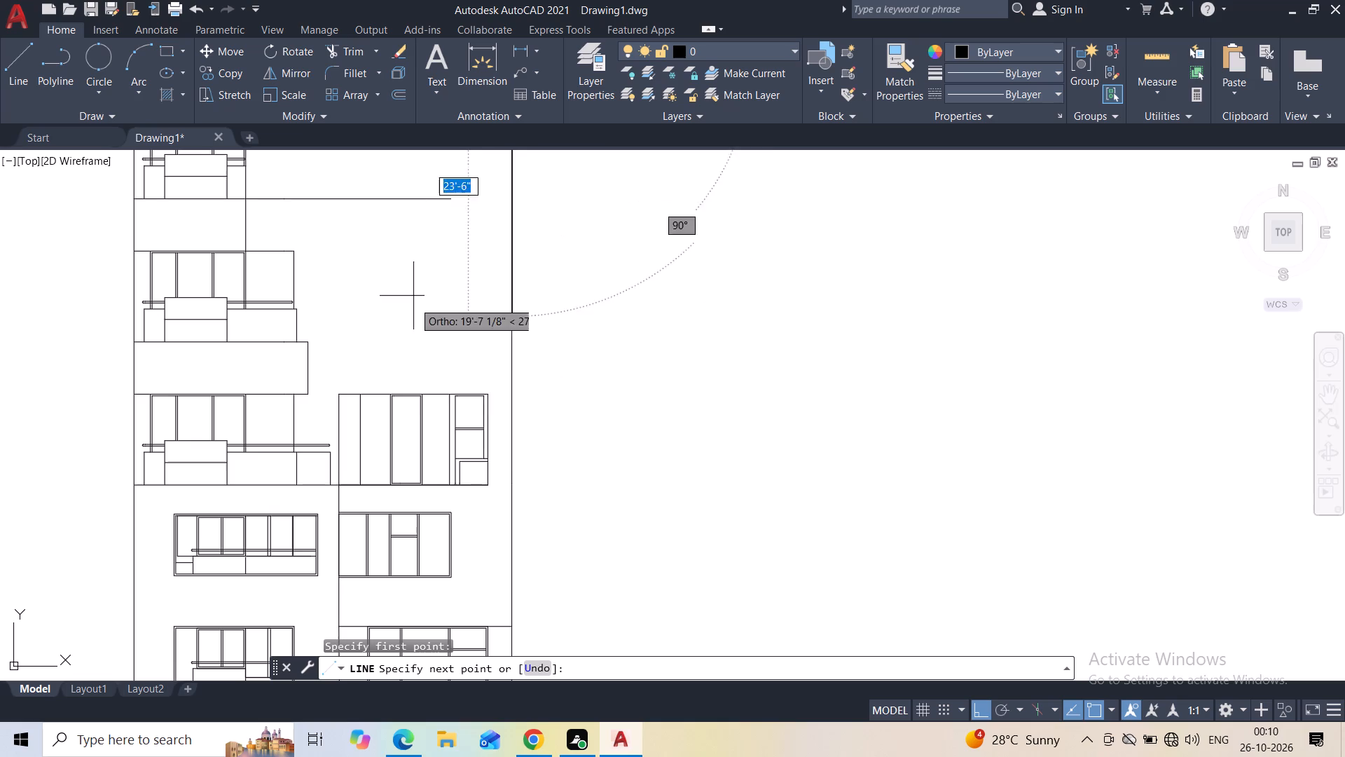
scroll(422, 502, up, 1)
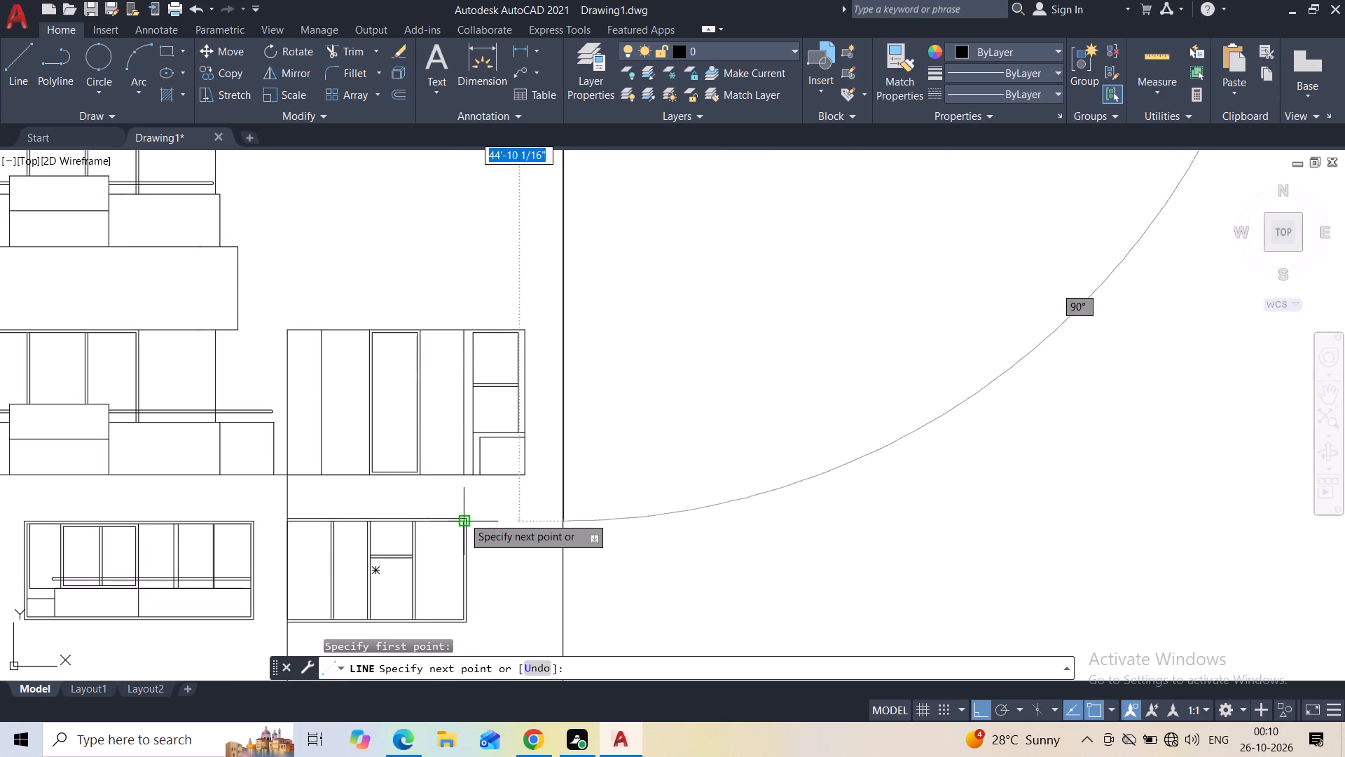
middle_drag(467, 222, 460, 550)
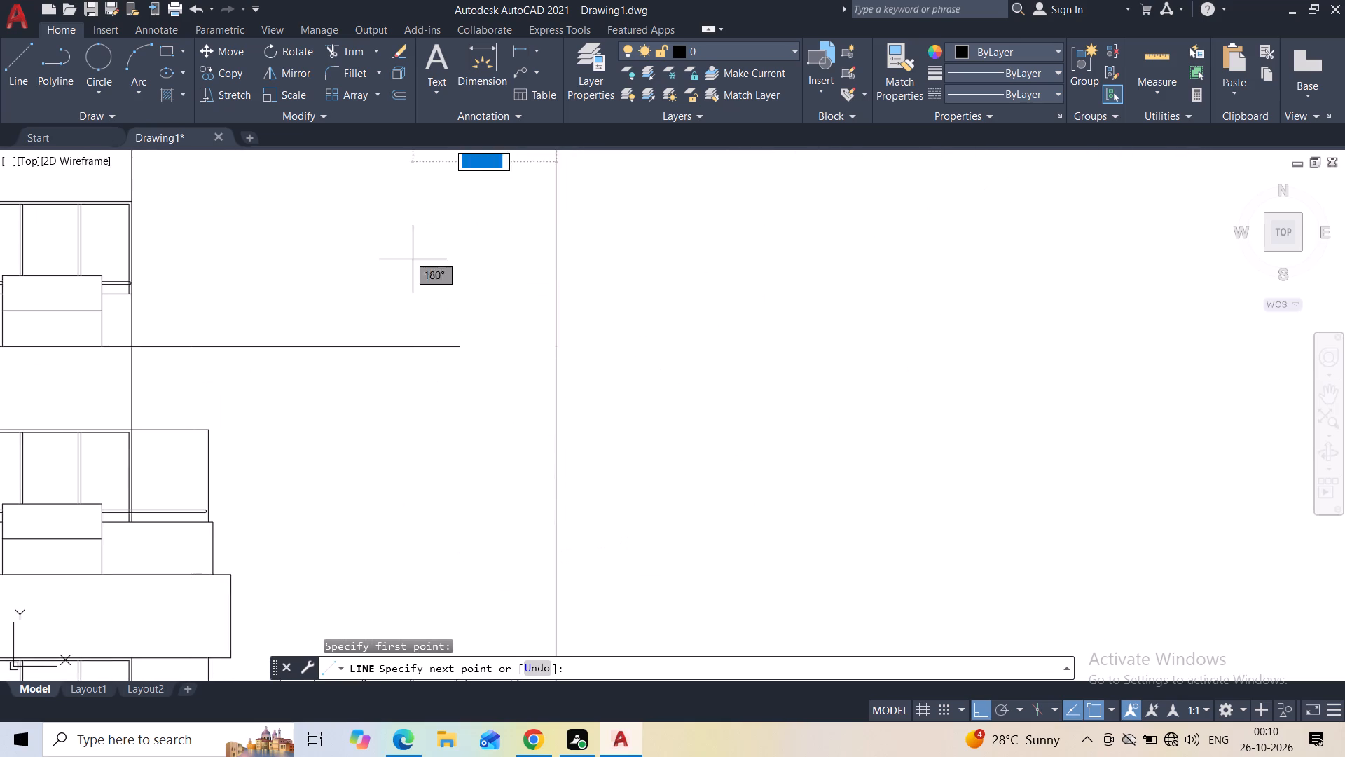
middle_drag(413, 260, 416, 533)
scroll(421, 383, down, 2)
middle_drag(425, 444, 410, 267)
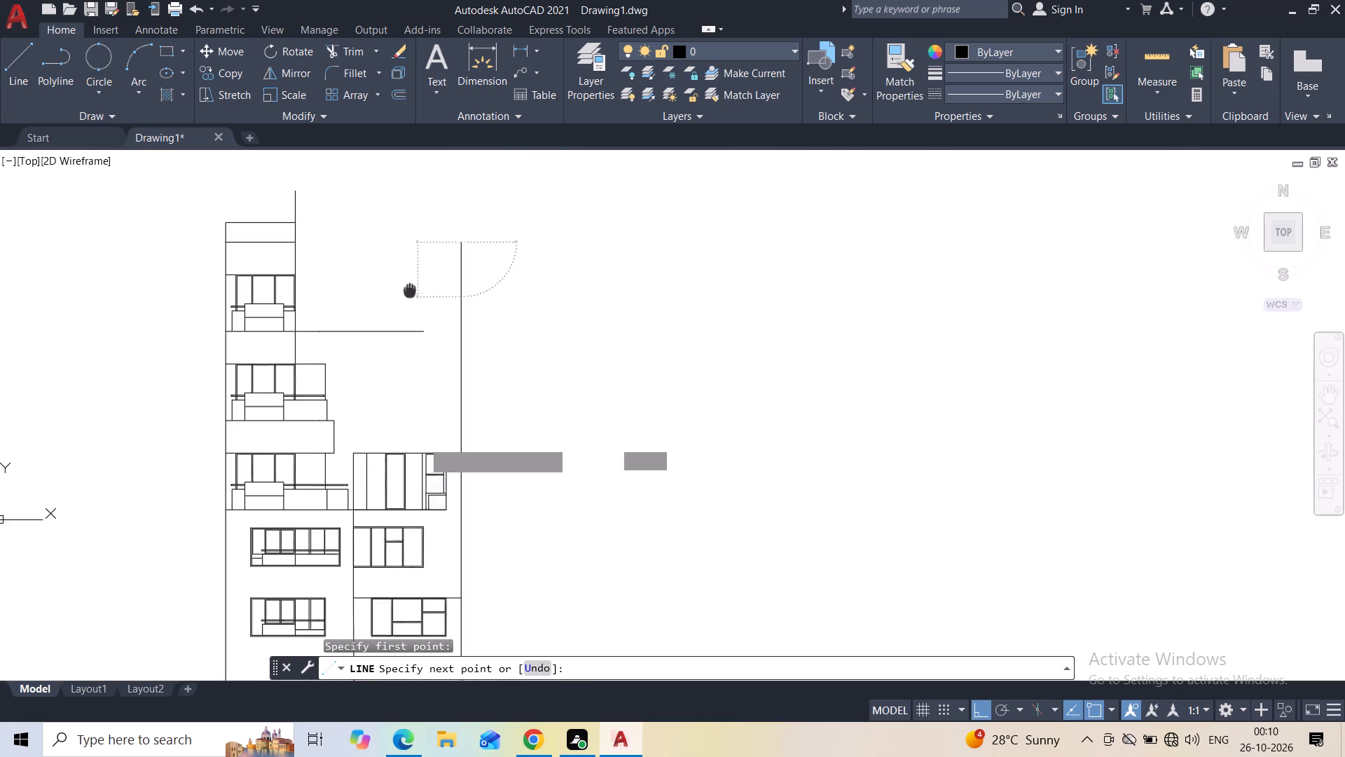
middle_drag(410, 267, 410, 264)
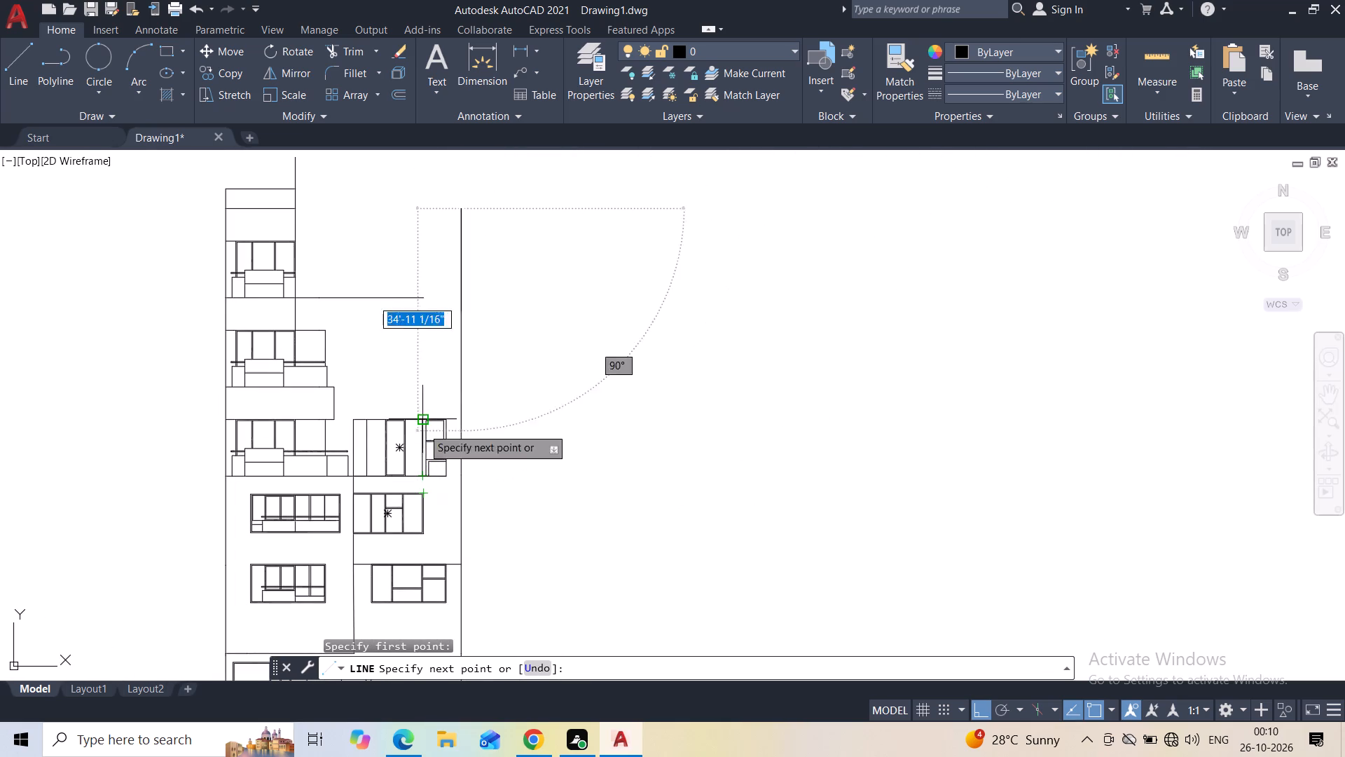
click(421, 211)
scroll(434, 291, up, 1)
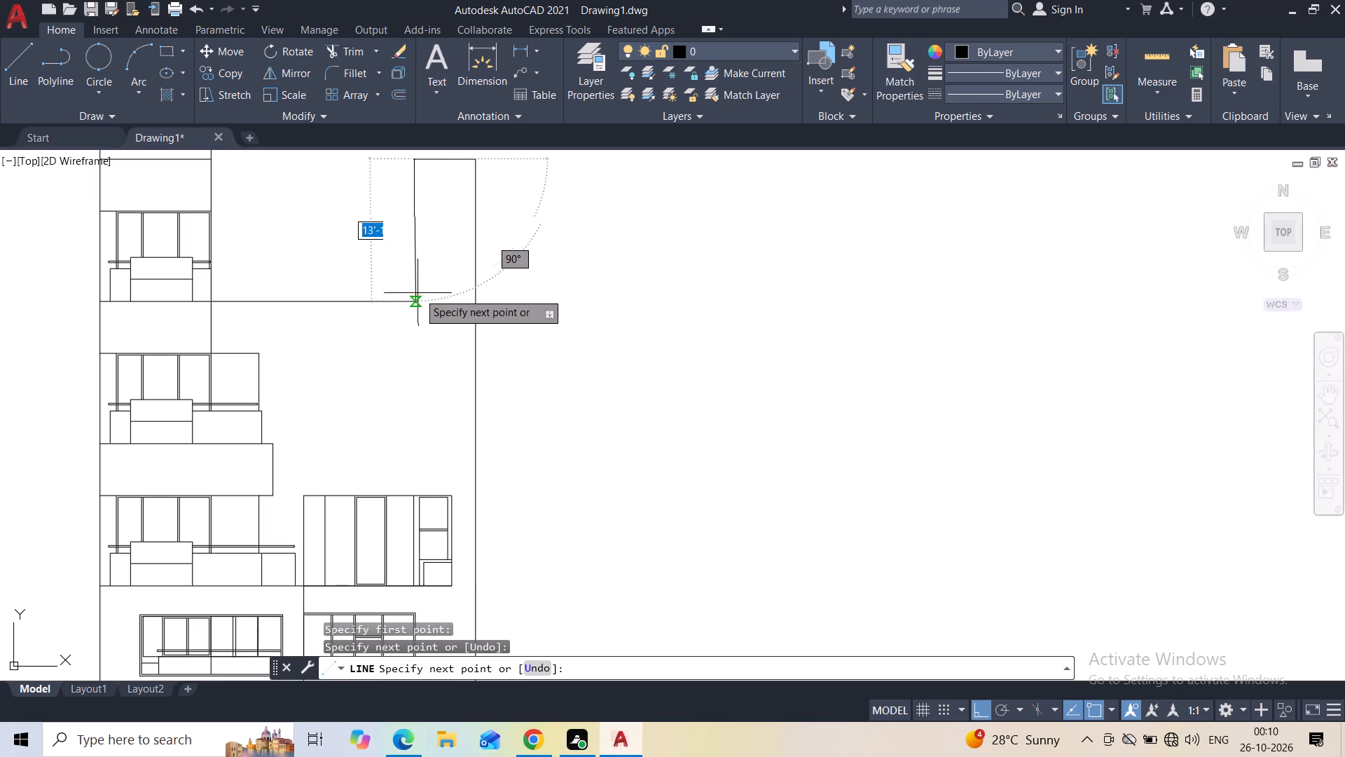
click(416, 294)
key(Escape)
Draw a parapet outline about 3'-1" high over the narrow right-hand roof, level with the left parapet's top.
middle_drag(379, 214, 389, 348)
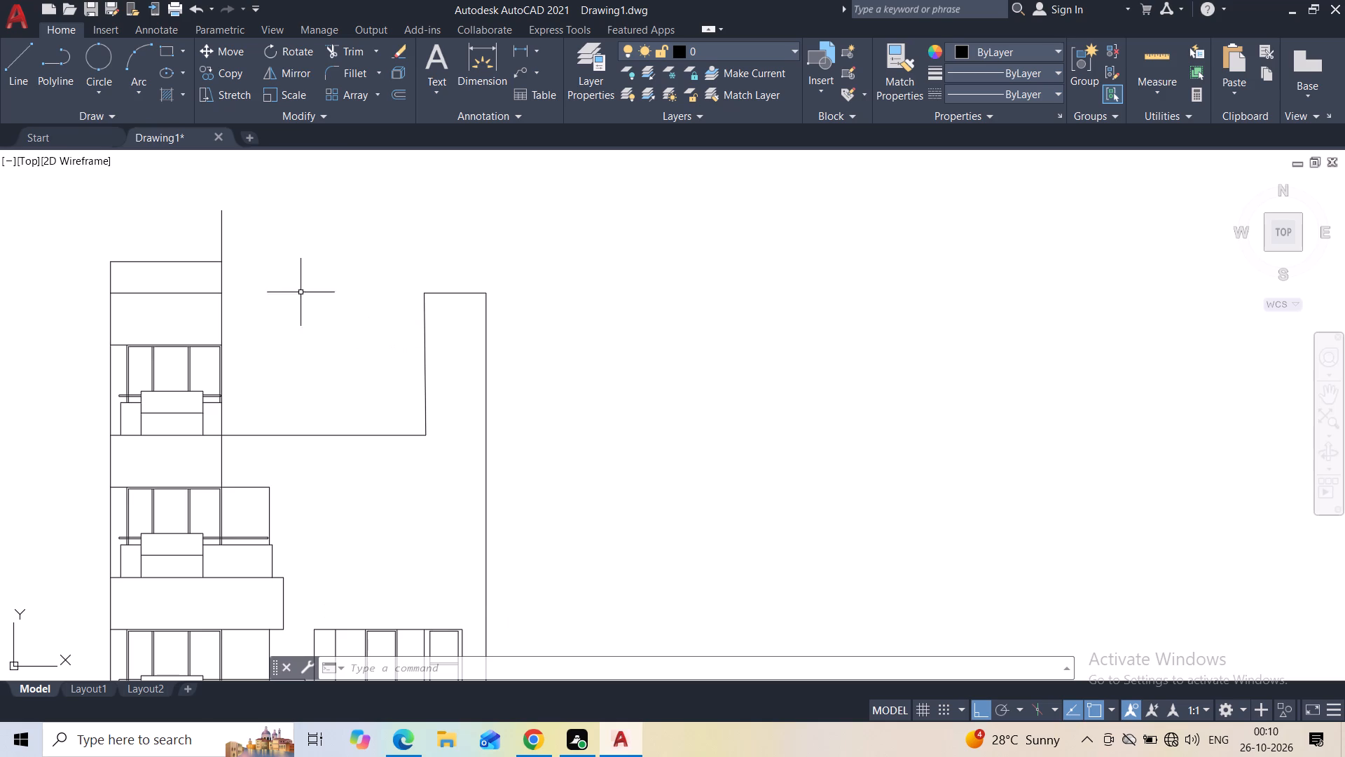
scroll(210, 269, up, 1)
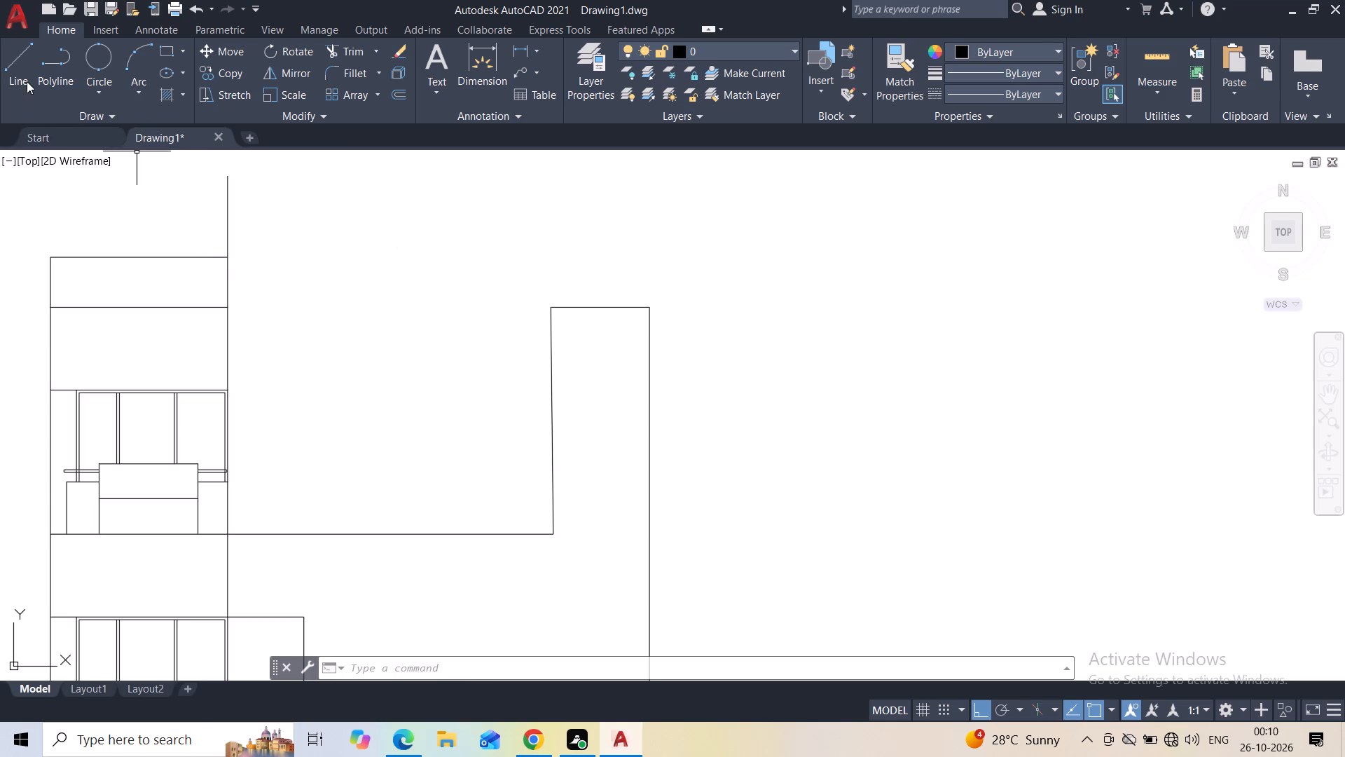
click(27, 81)
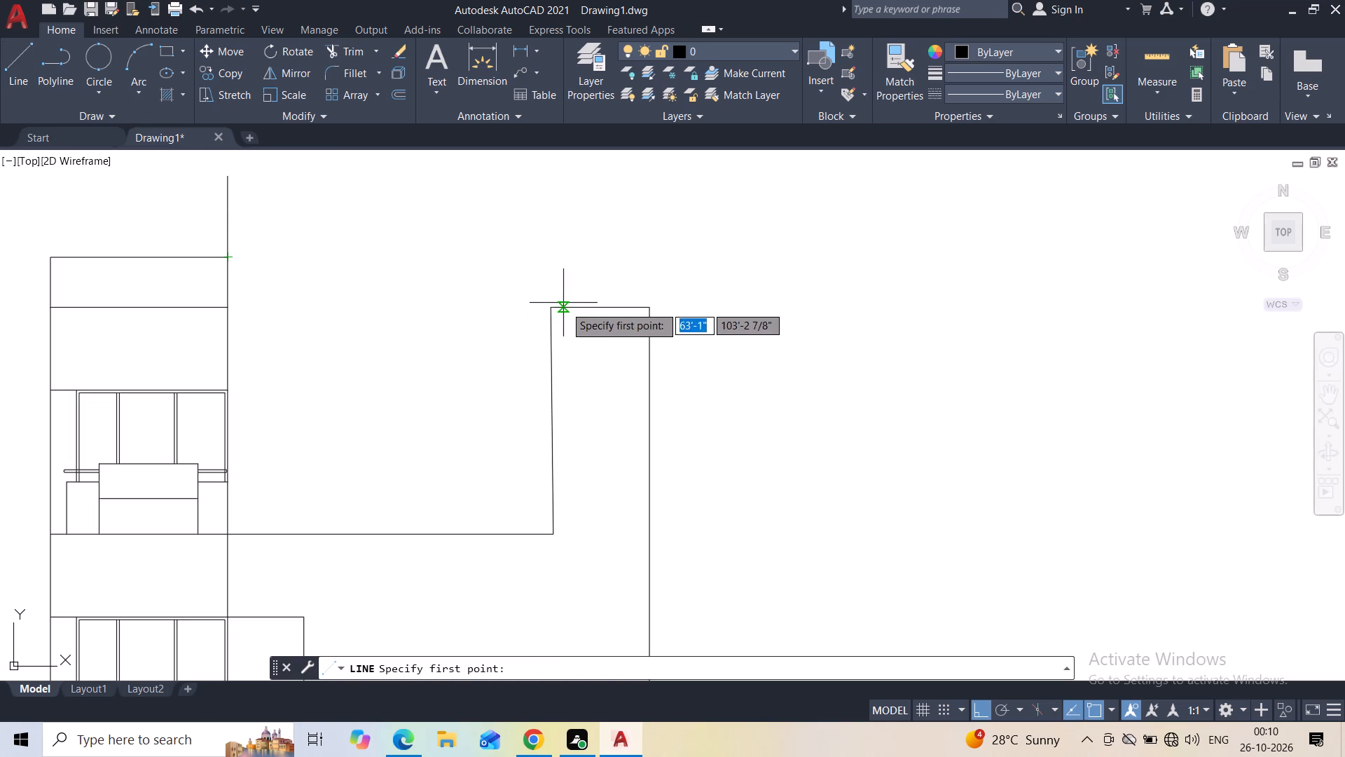
click(555, 310)
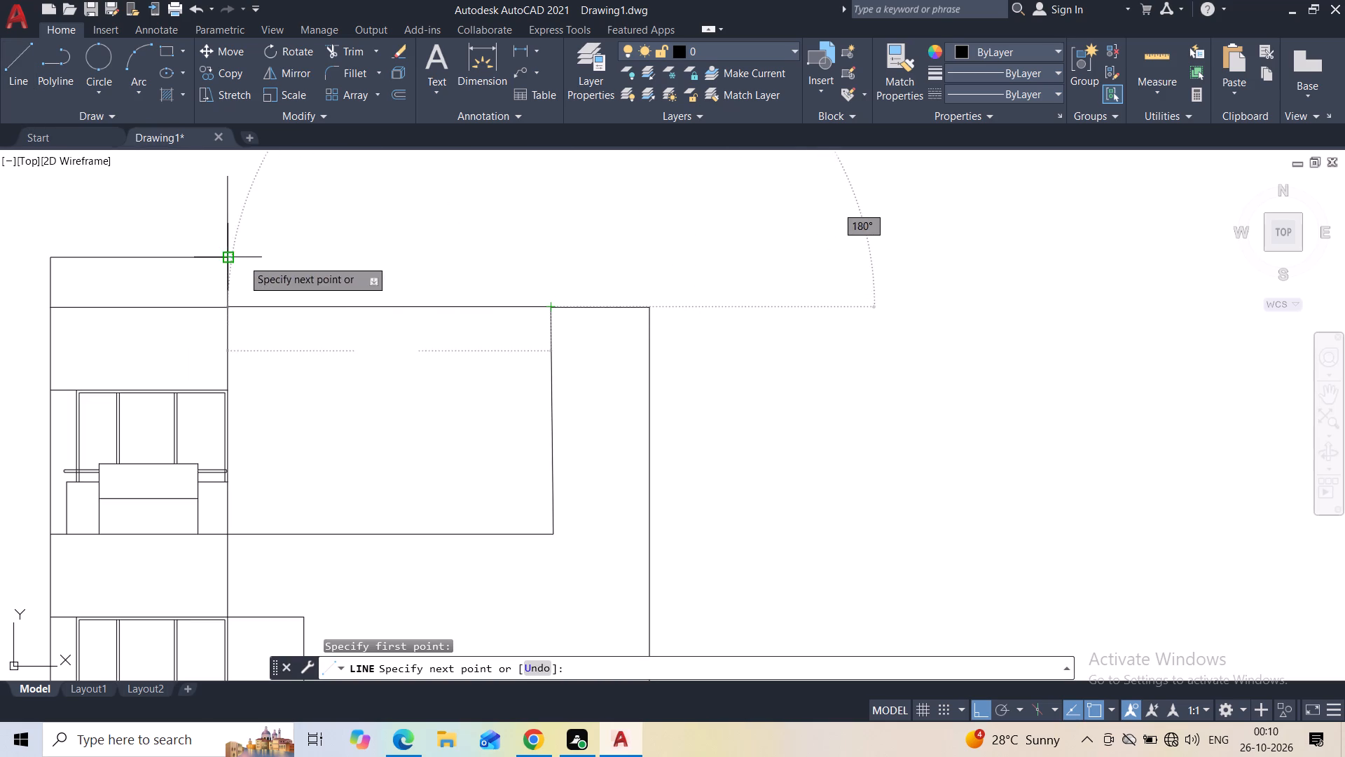
click(553, 256)
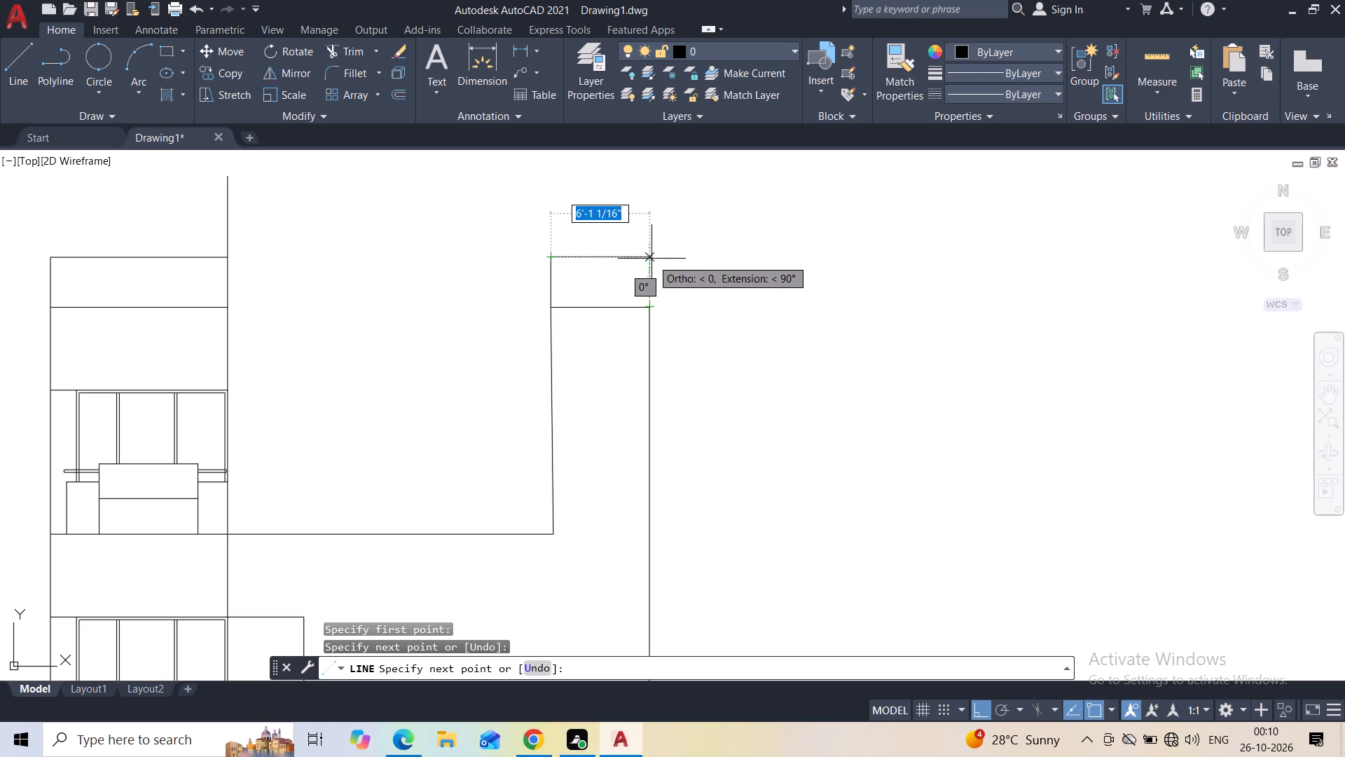
click(651, 259)
click(644, 303)
key(Escape)
Close the raised central block with a line about 5' up from the right parapet's inner corner and across to the left vertical line's top.
middle_drag(572, 276, 582, 292)
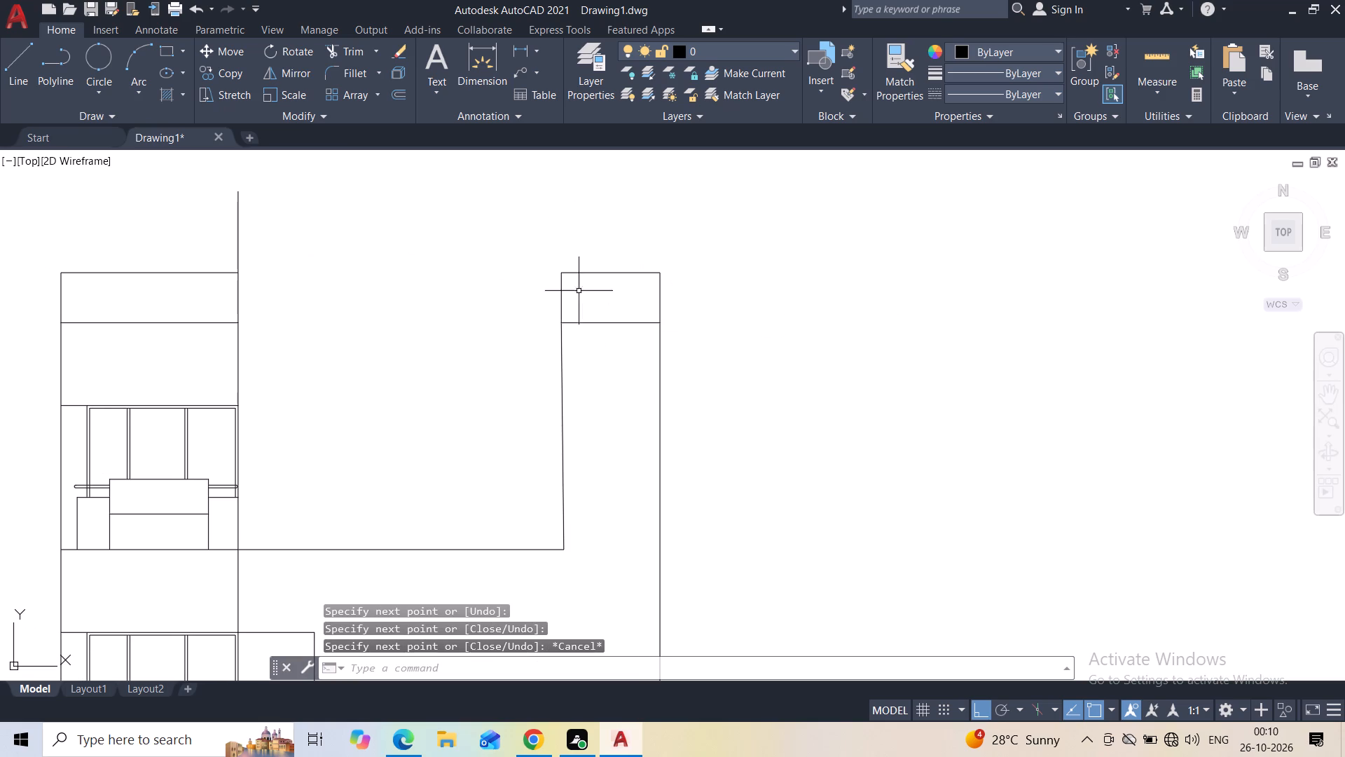
click(22, 76)
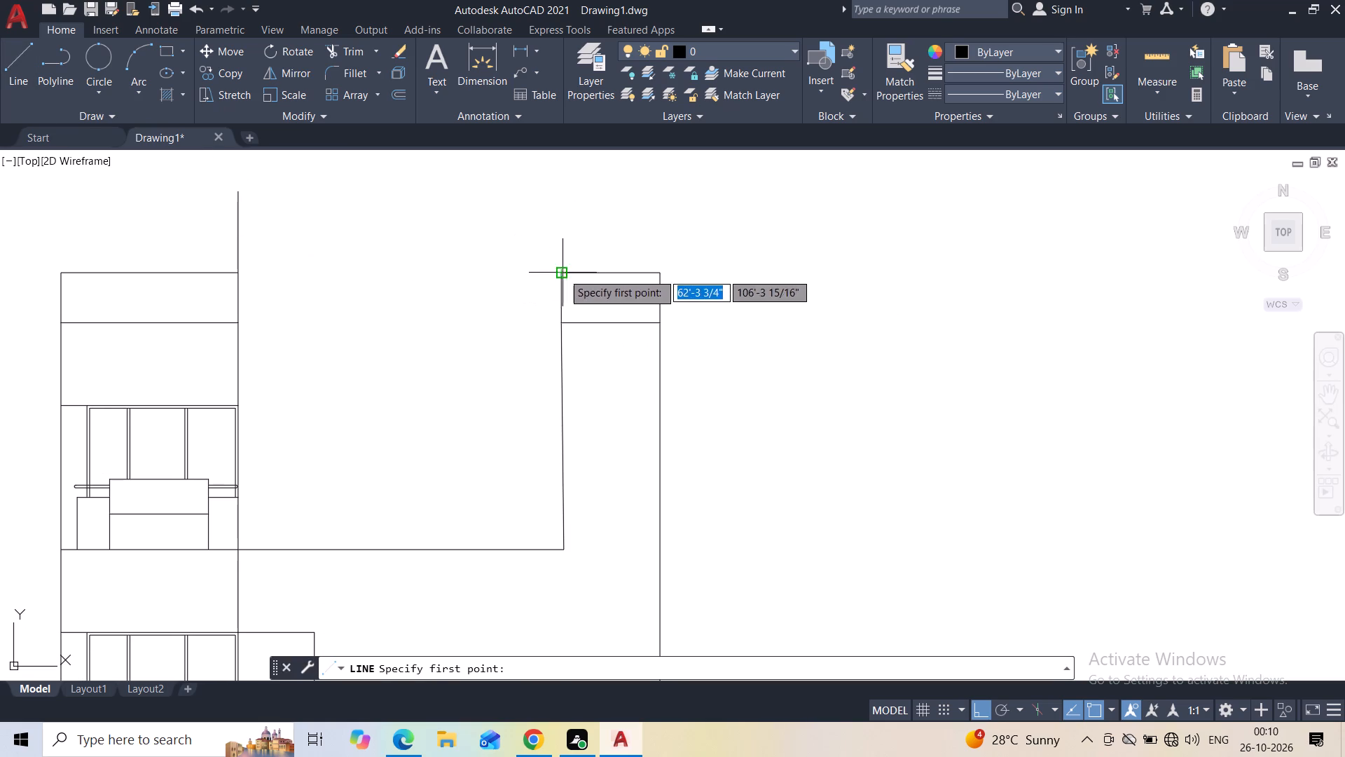
click(563, 273)
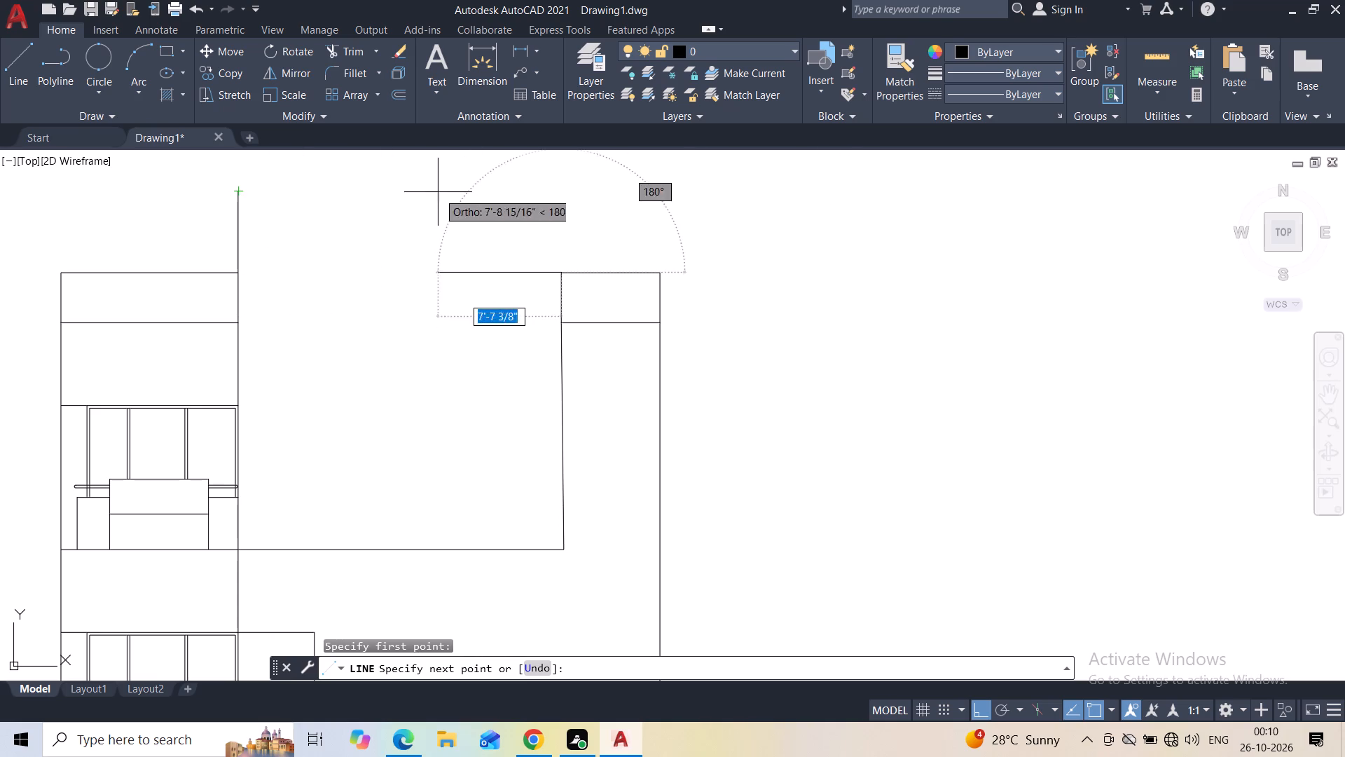
click(558, 189)
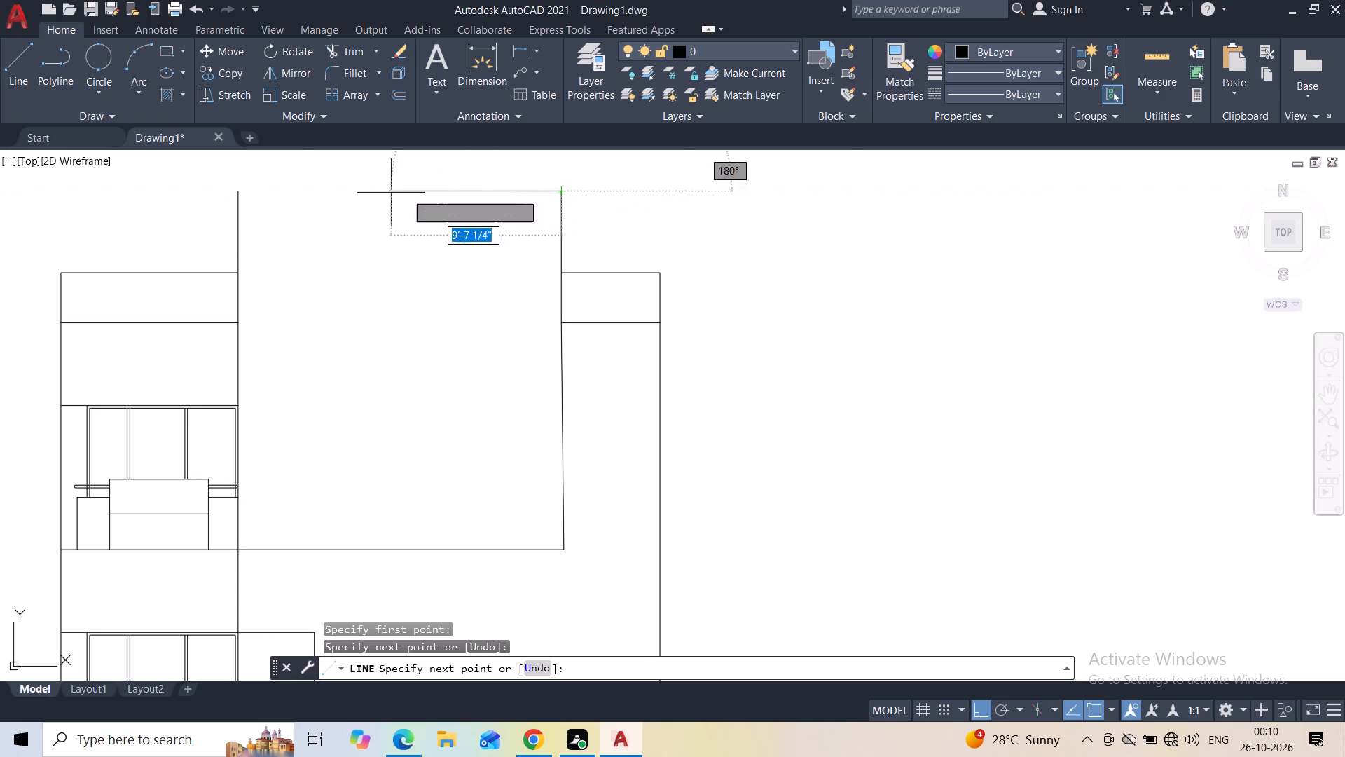
click(237, 200)
key(Escape)
Draw a rectangle about 15'-10" wide by 16'-4" high inside the raised central block.
middle_drag(370, 325, 366, 275)
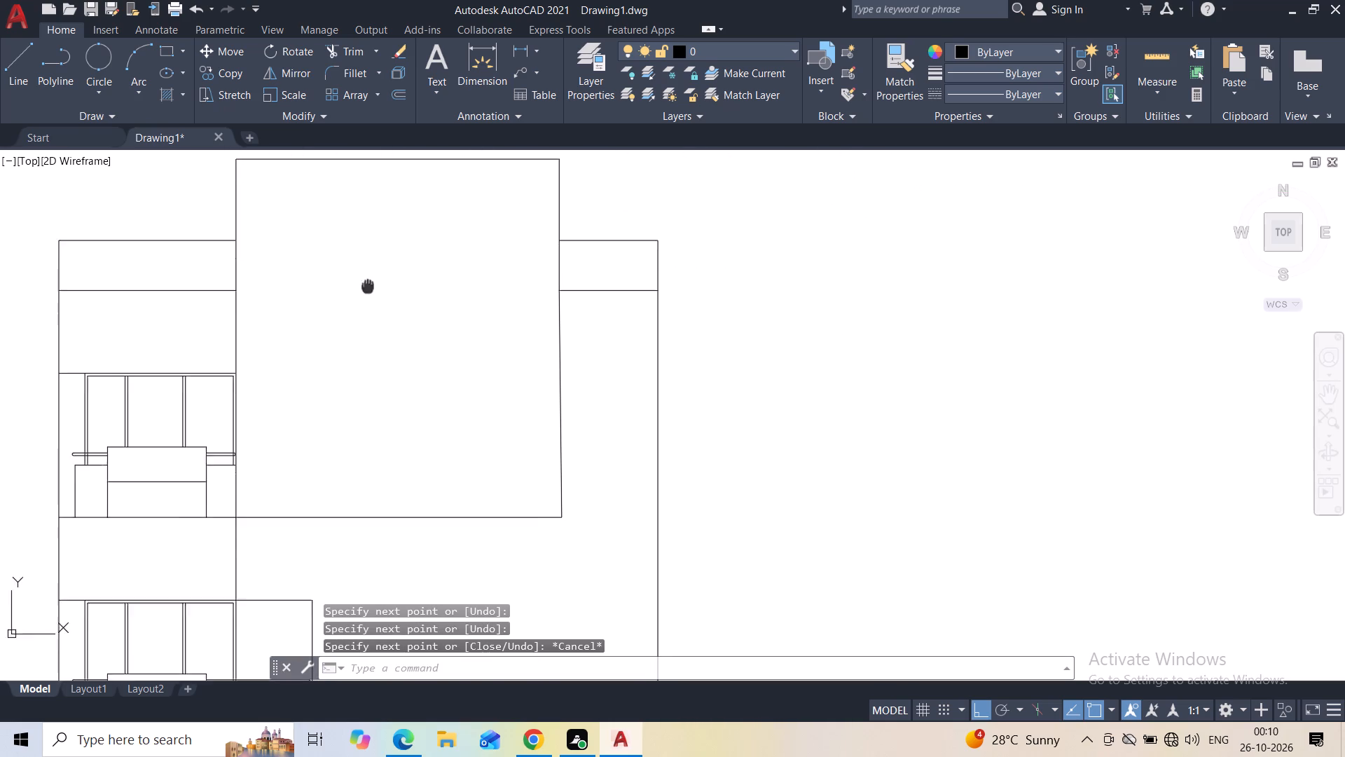
middle_drag(366, 275, 366, 273)
scroll(364, 274, down, 1)
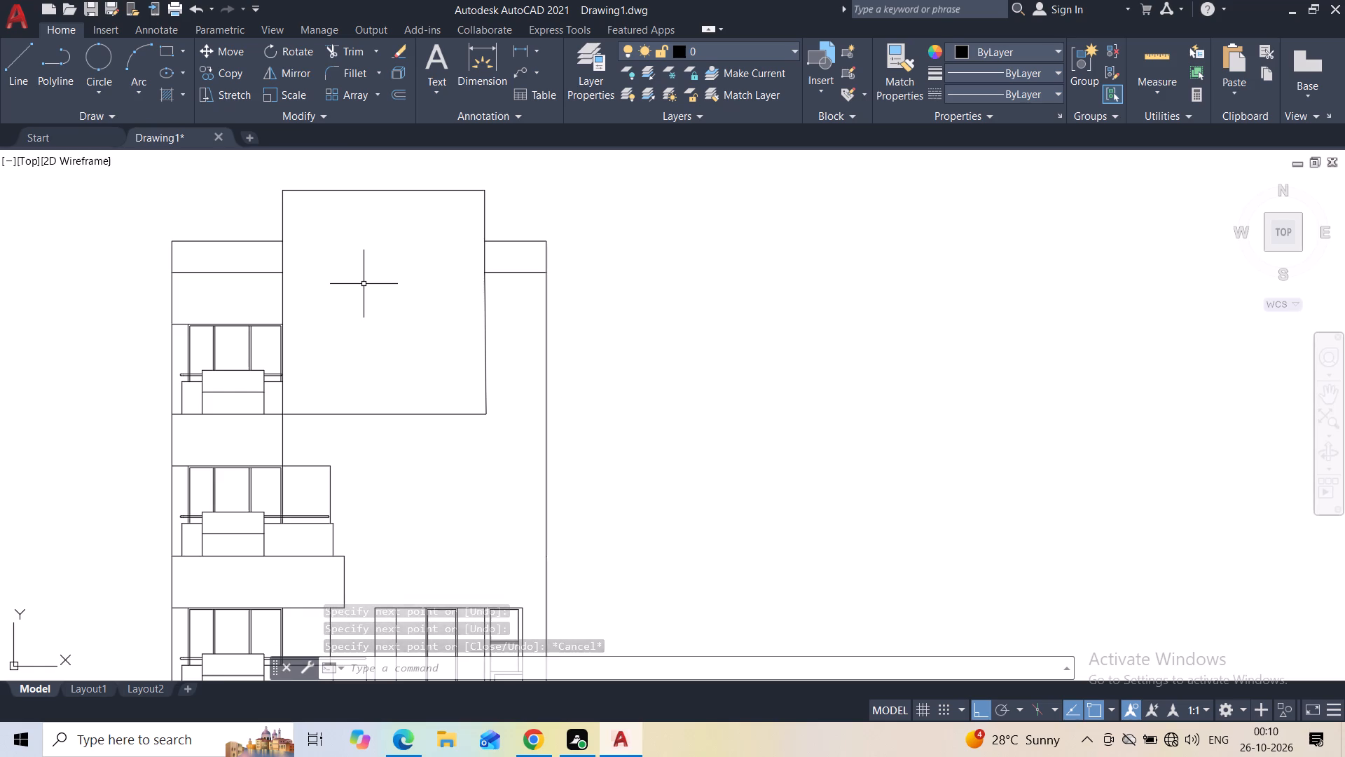
click(174, 50)
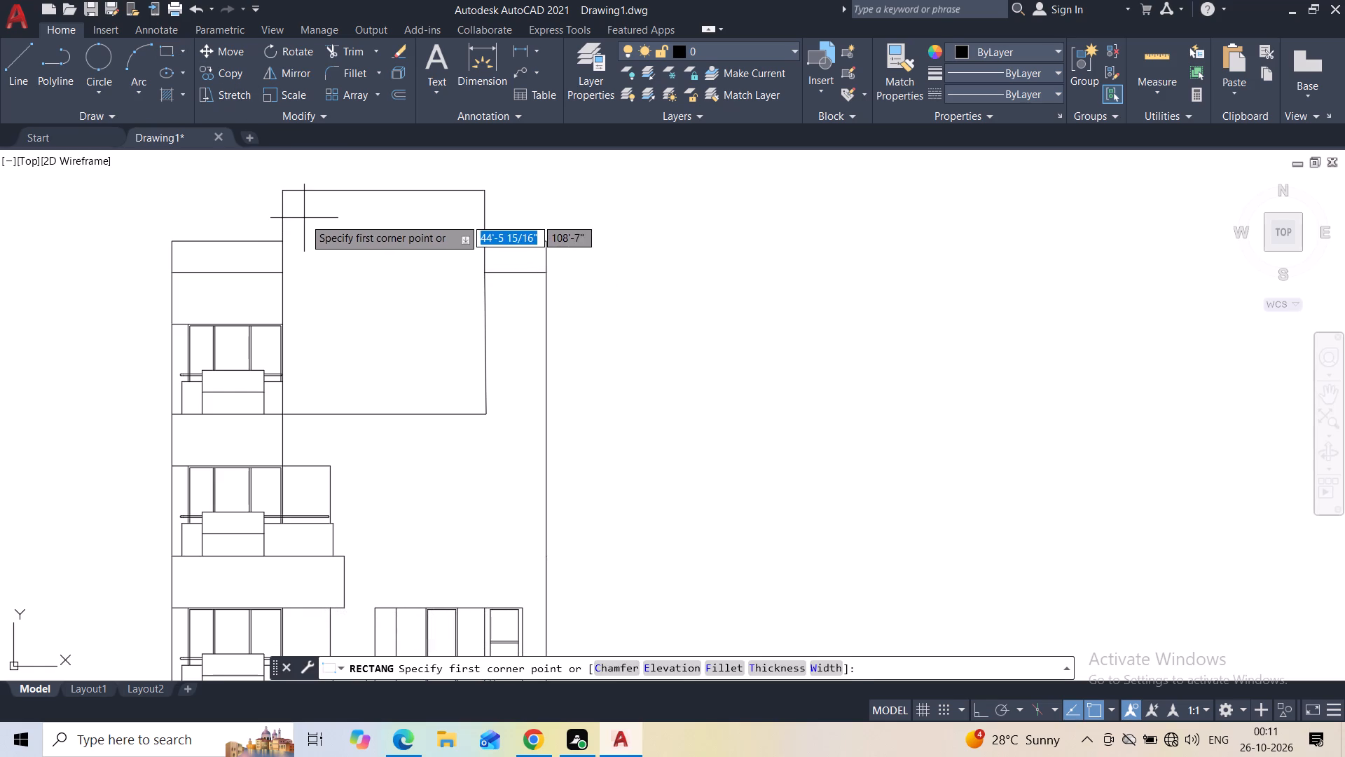
click(304, 218)
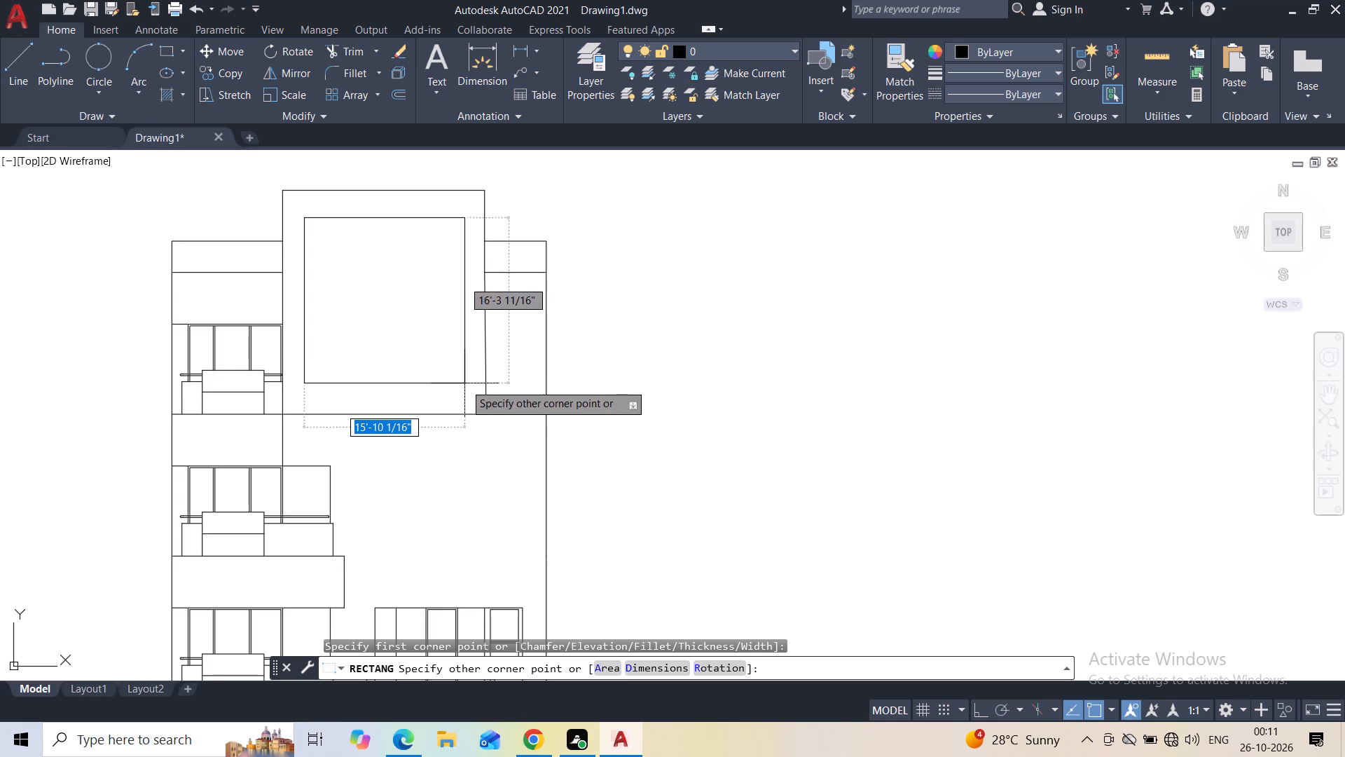
click(465, 383)
Draw a window rectangle about 3' wide by 6' high in the narrow right-hand strip, its top aligned with the top floor's window head.
scroll(308, 400, up, 2)
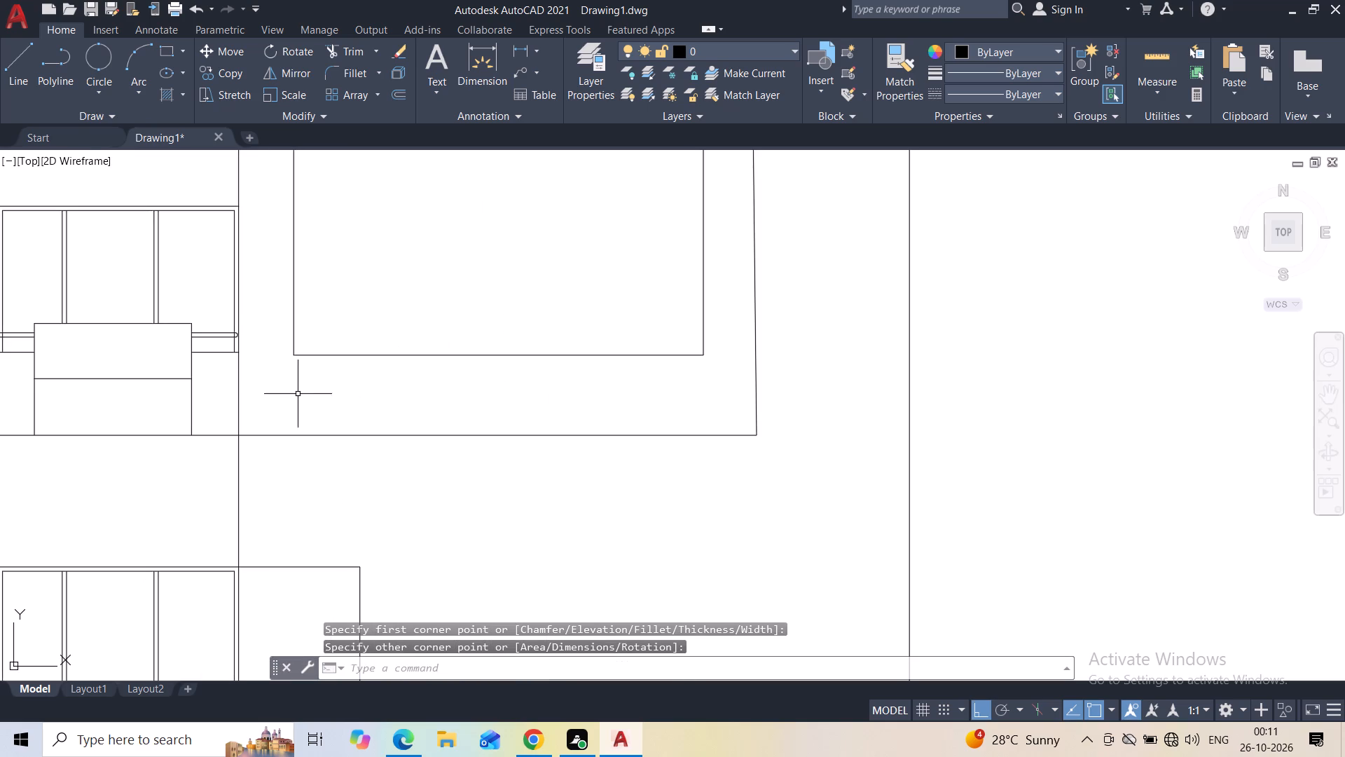
scroll(322, 320, down, 3)
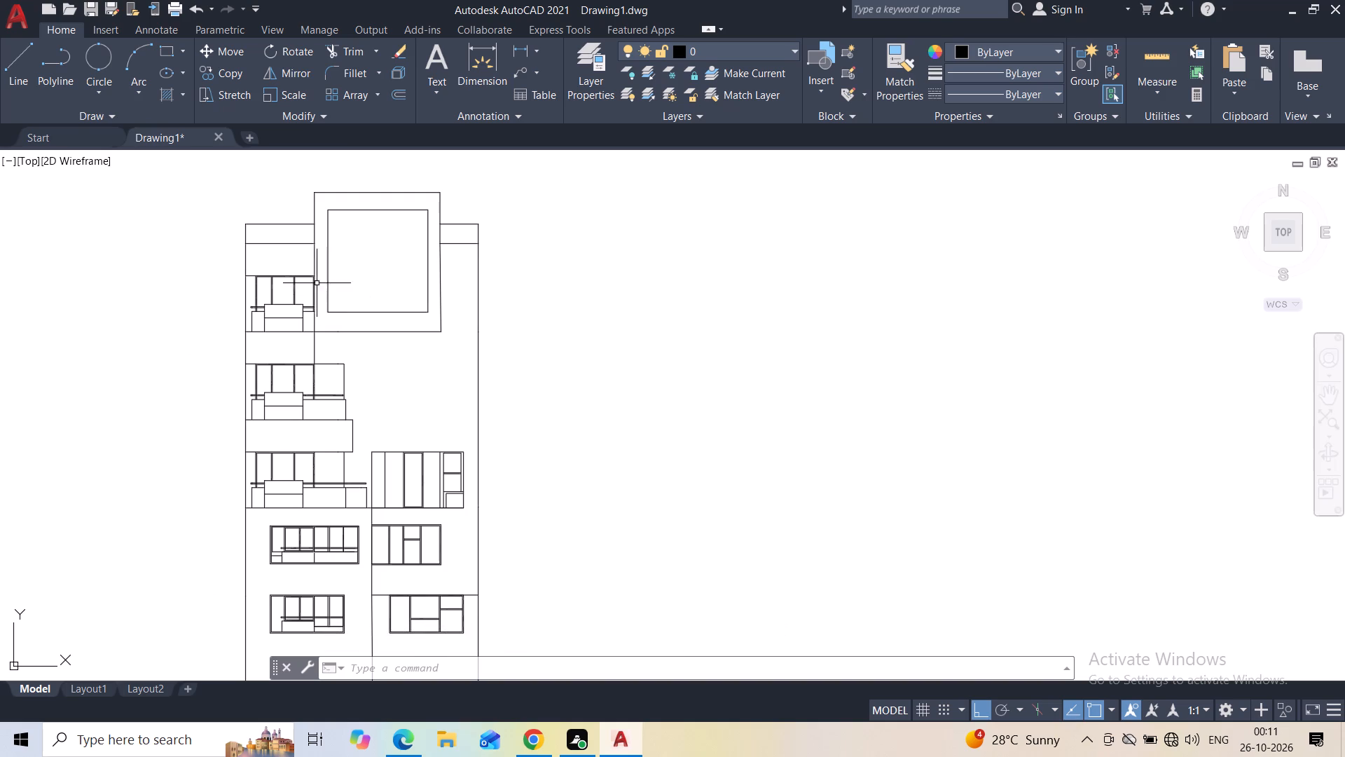
click(161, 50)
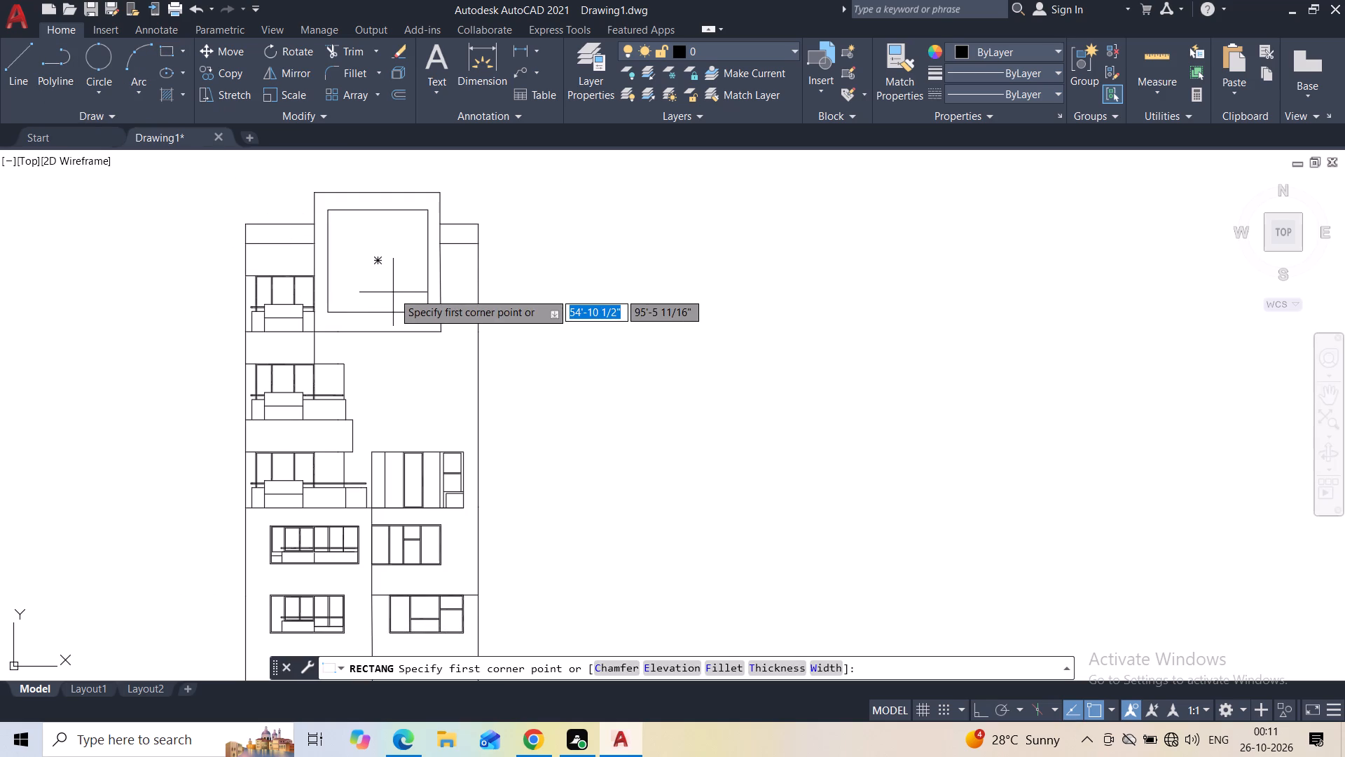
scroll(415, 296, up, 1)
scroll(261, 274, up, 1)
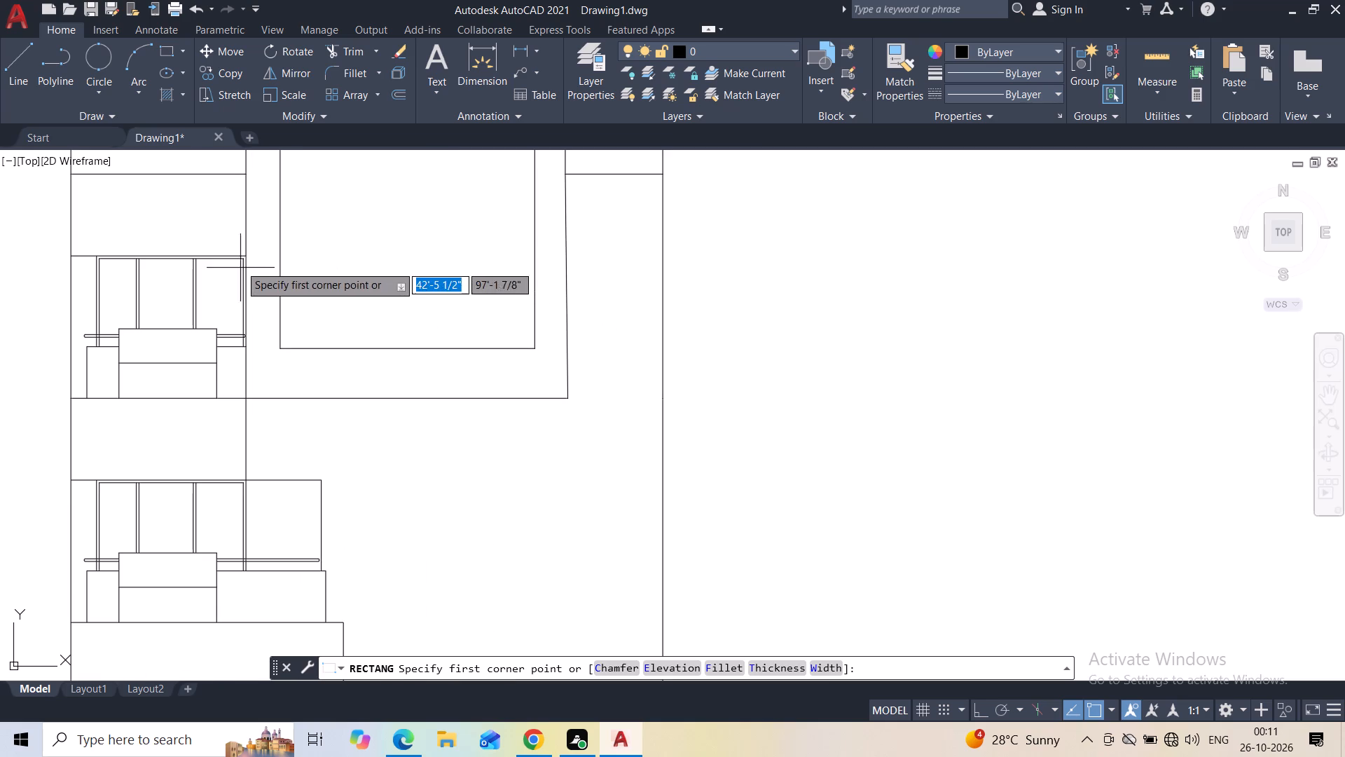
click(593, 261)
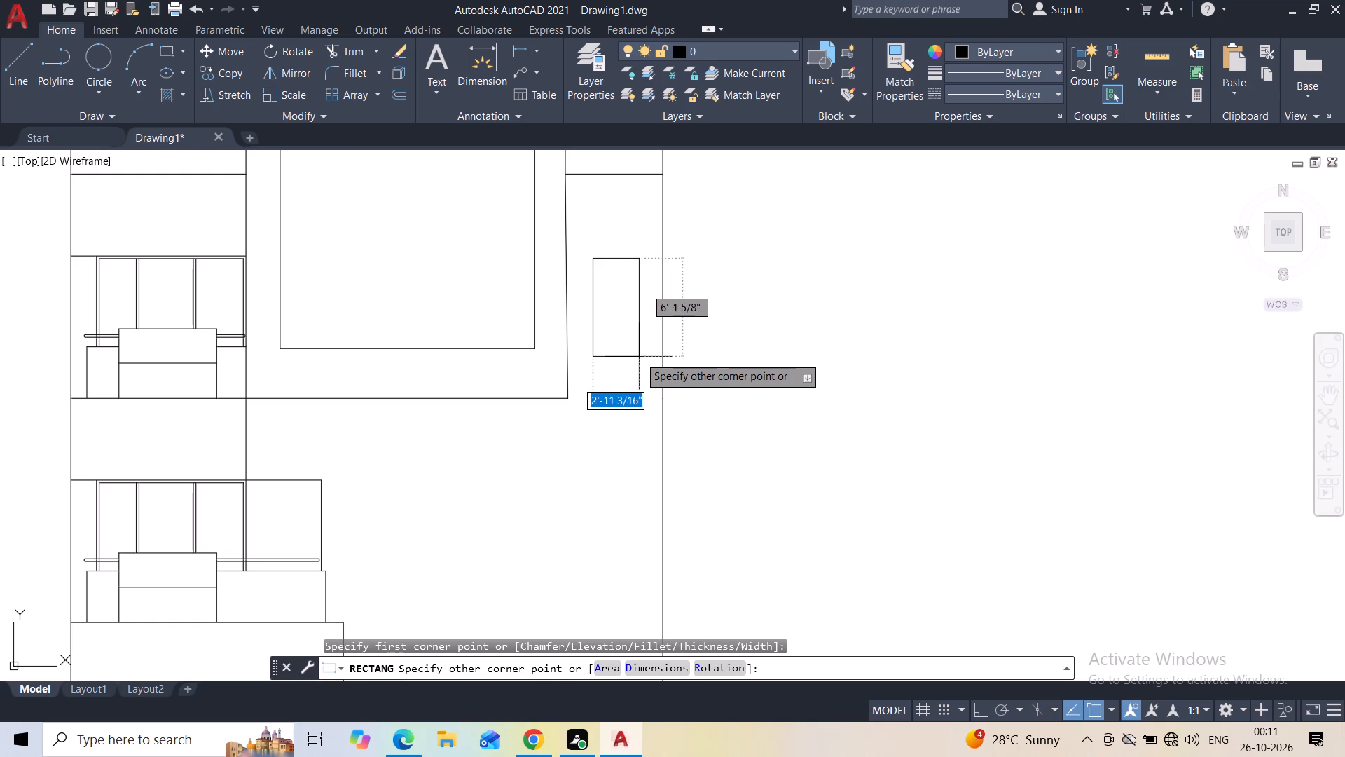
click(641, 353)
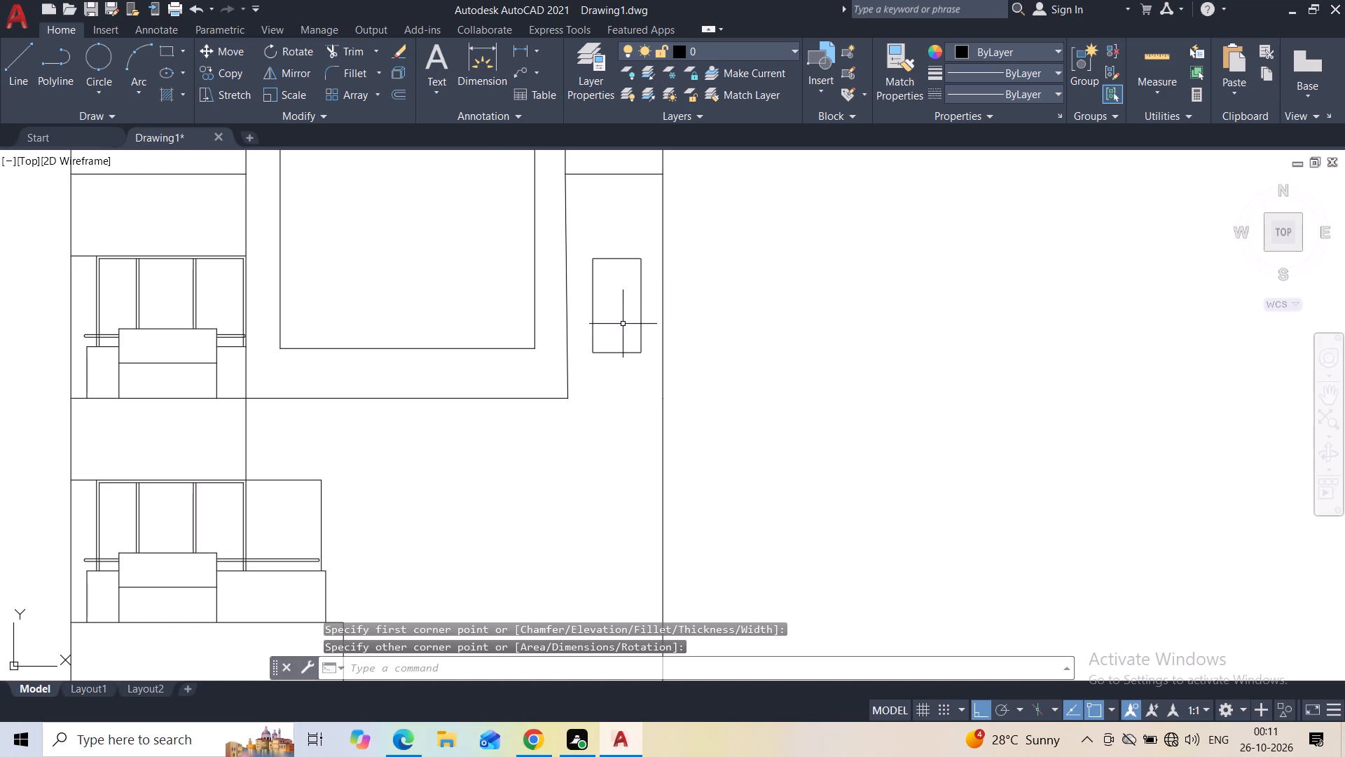
Draw a horizontal line across the narrow right-hand window at its mid-height.
scroll(602, 290, up, 1)
click(28, 68)
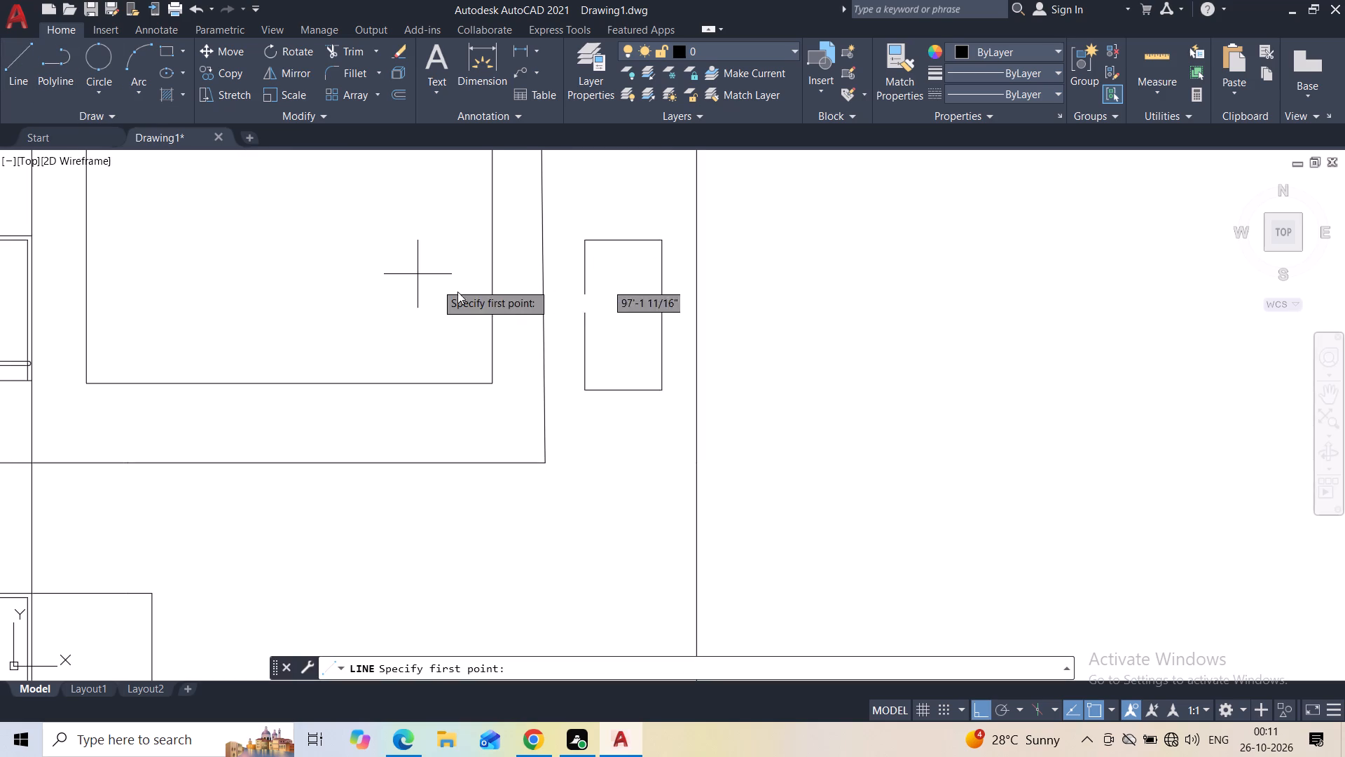
click(589, 310)
click(657, 313)
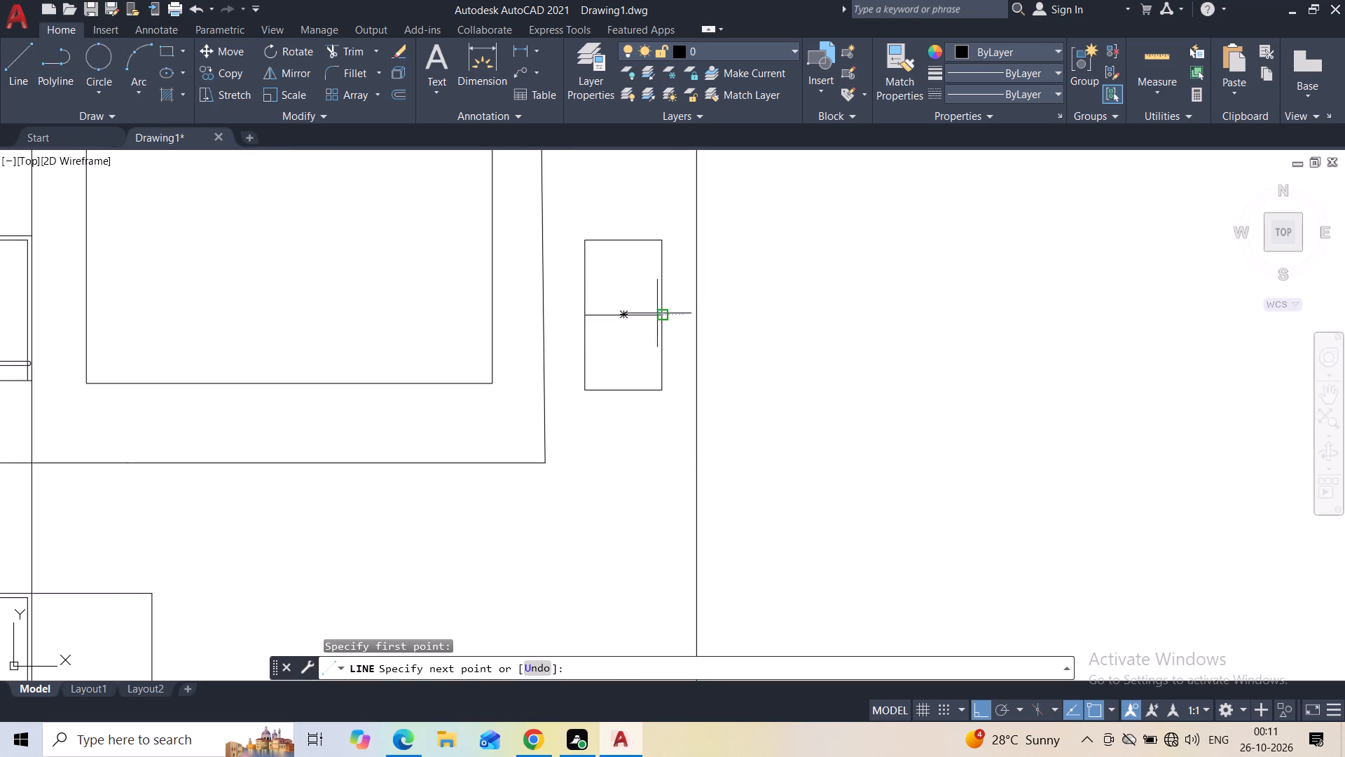
key(Escape)
Offset the window's middle line 2" upward and its outer rectangle 2" outward.
click(620, 294)
click(615, 332)
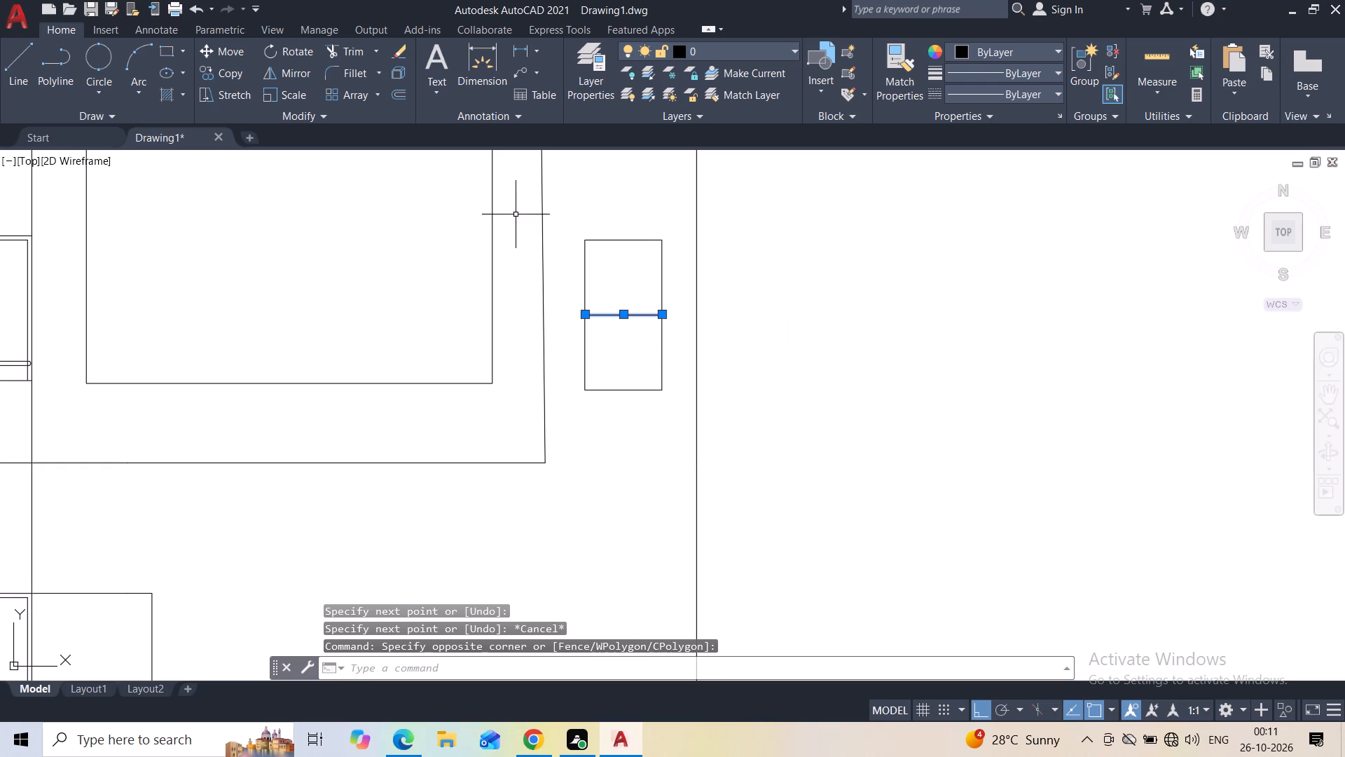
click(406, 97)
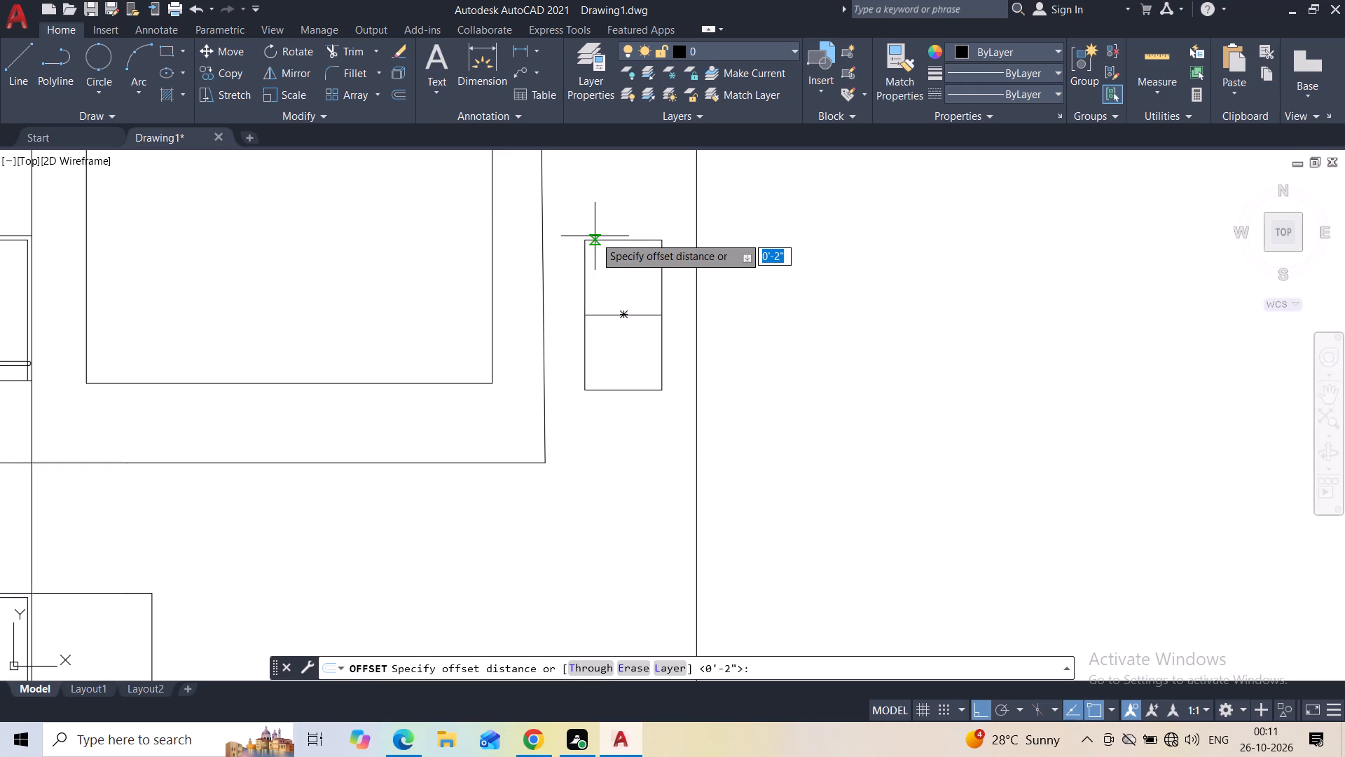
text(2")
key(Return)
click(692, 179)
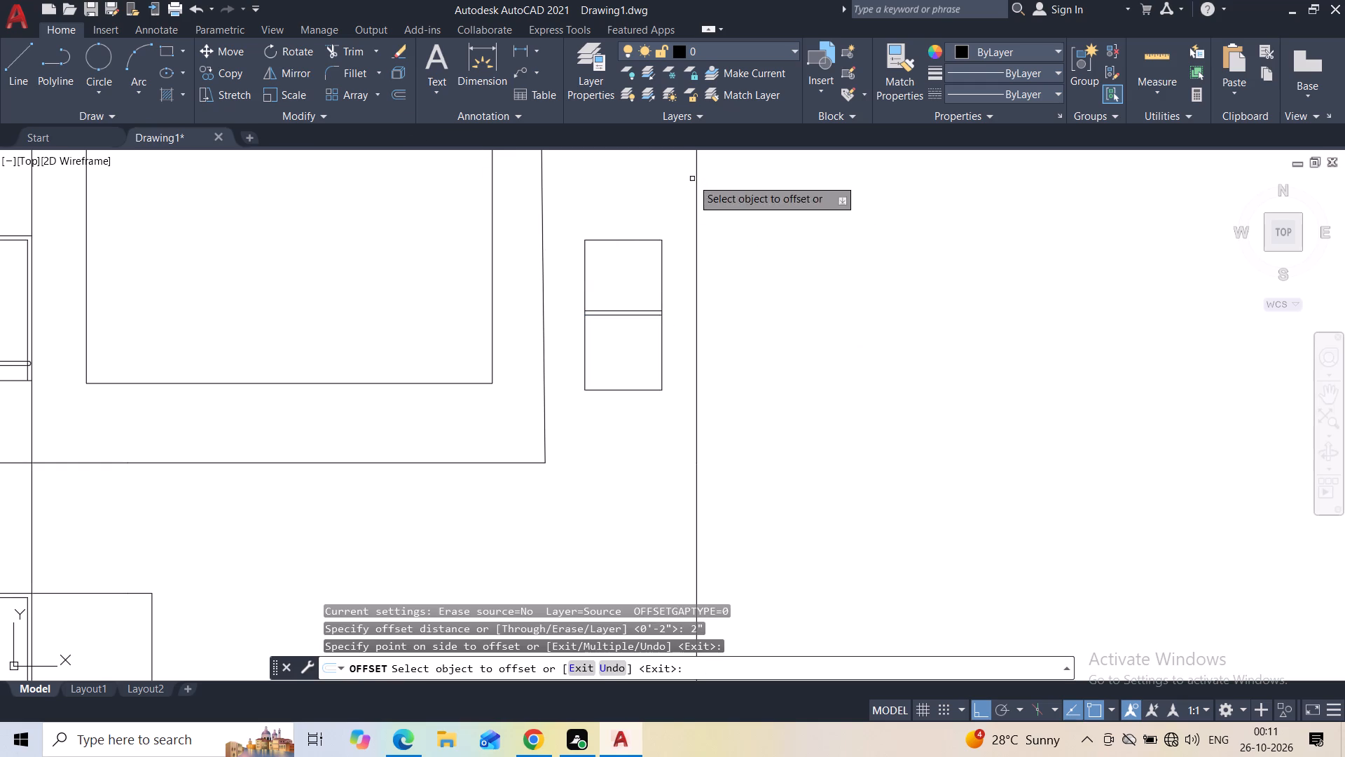
click(622, 239)
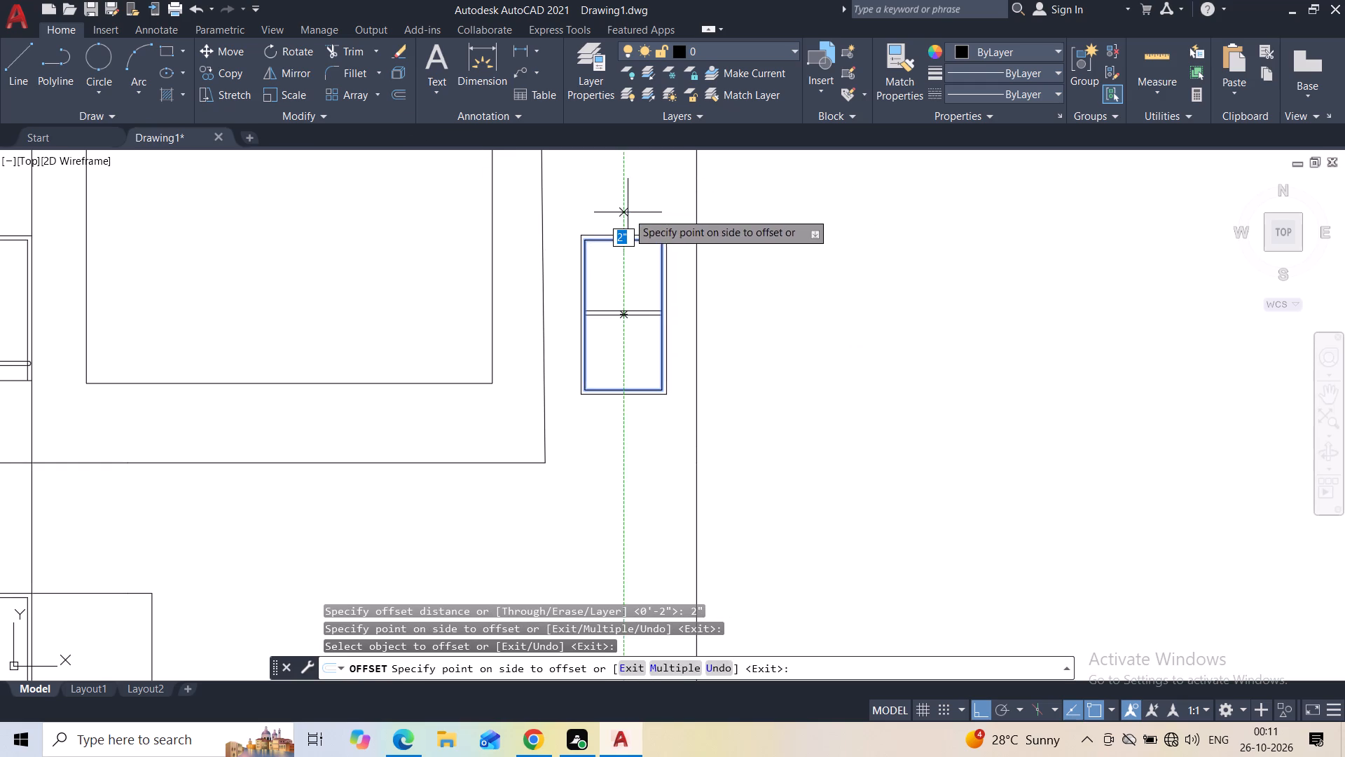
click(633, 196)
key(Escape)
Draw a wide window rectangle across the bottom of the central block's inner rectangle, its top aligned with the top-floor window head.
scroll(630, 205, down, 2)
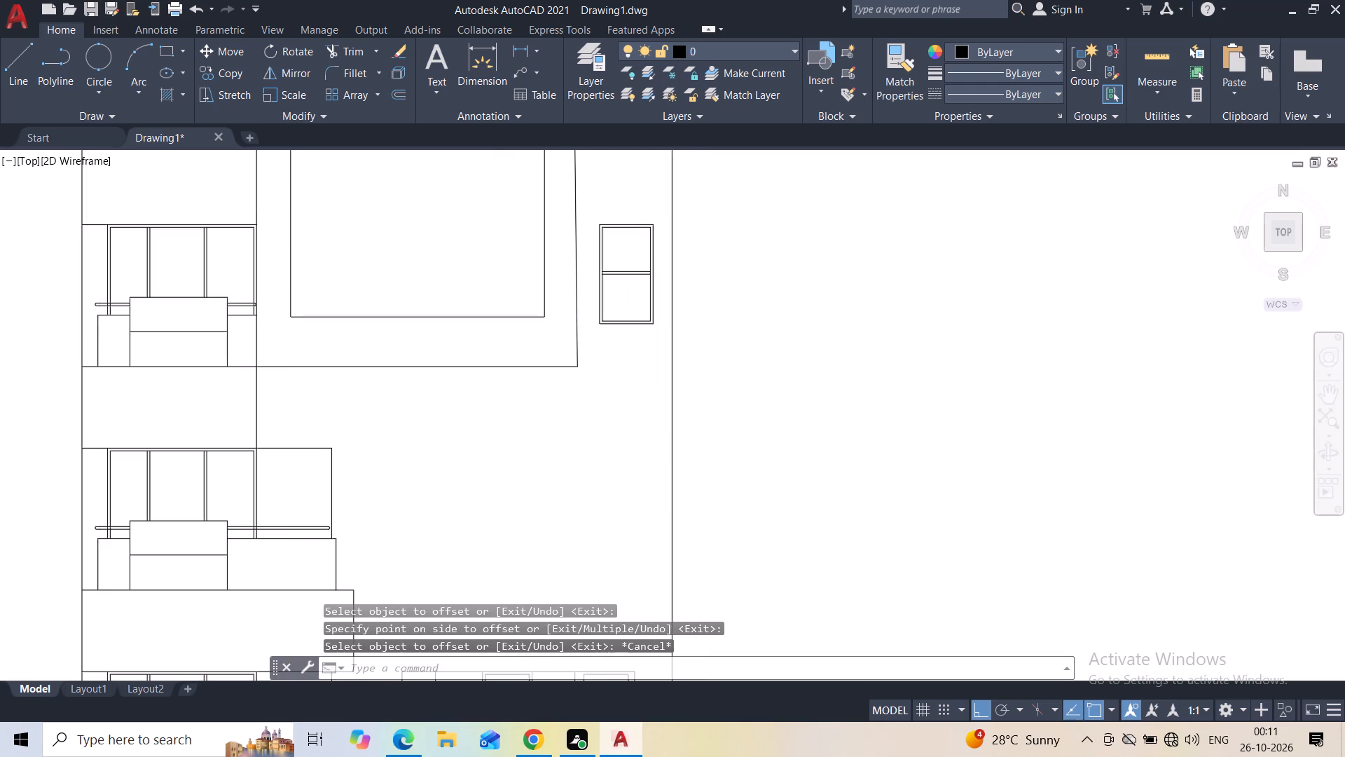
middle_drag(633, 209, 631, 245)
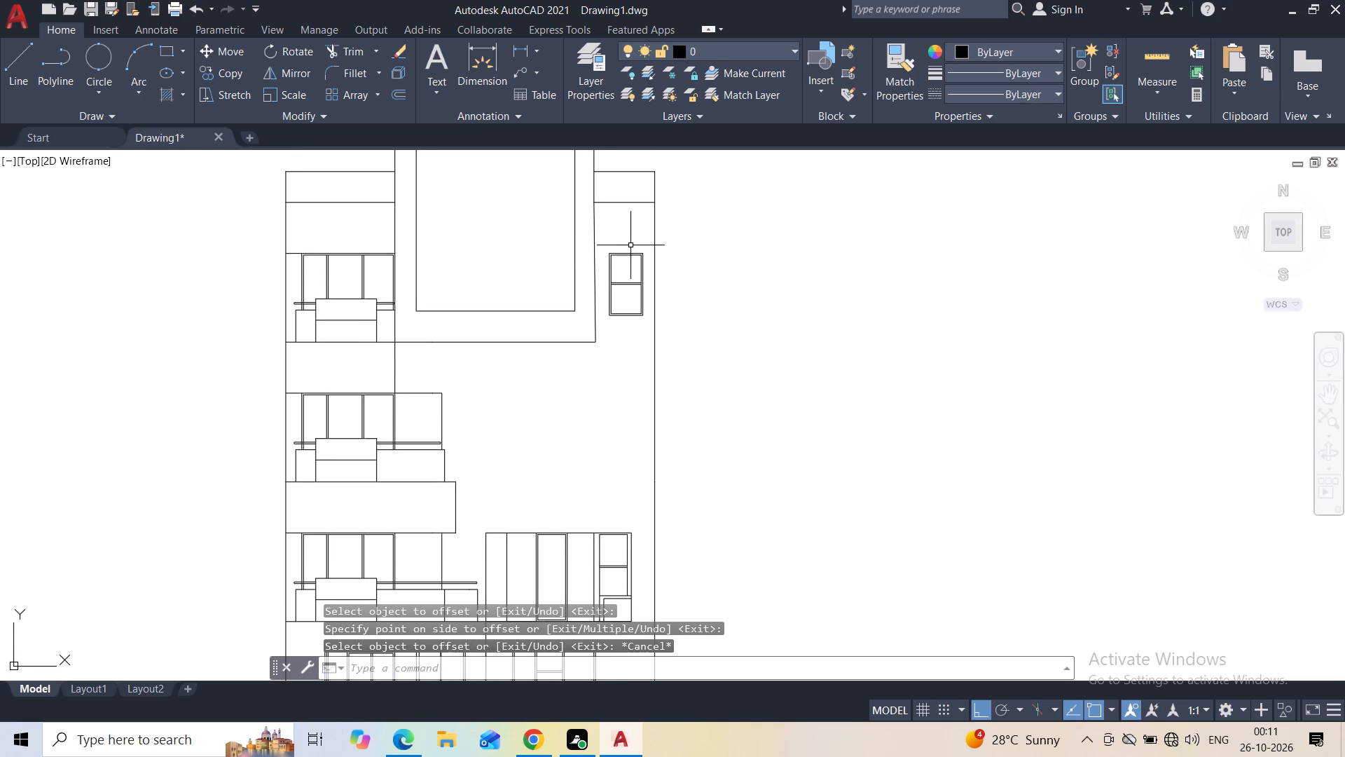
middle_drag(497, 255, 492, 310)
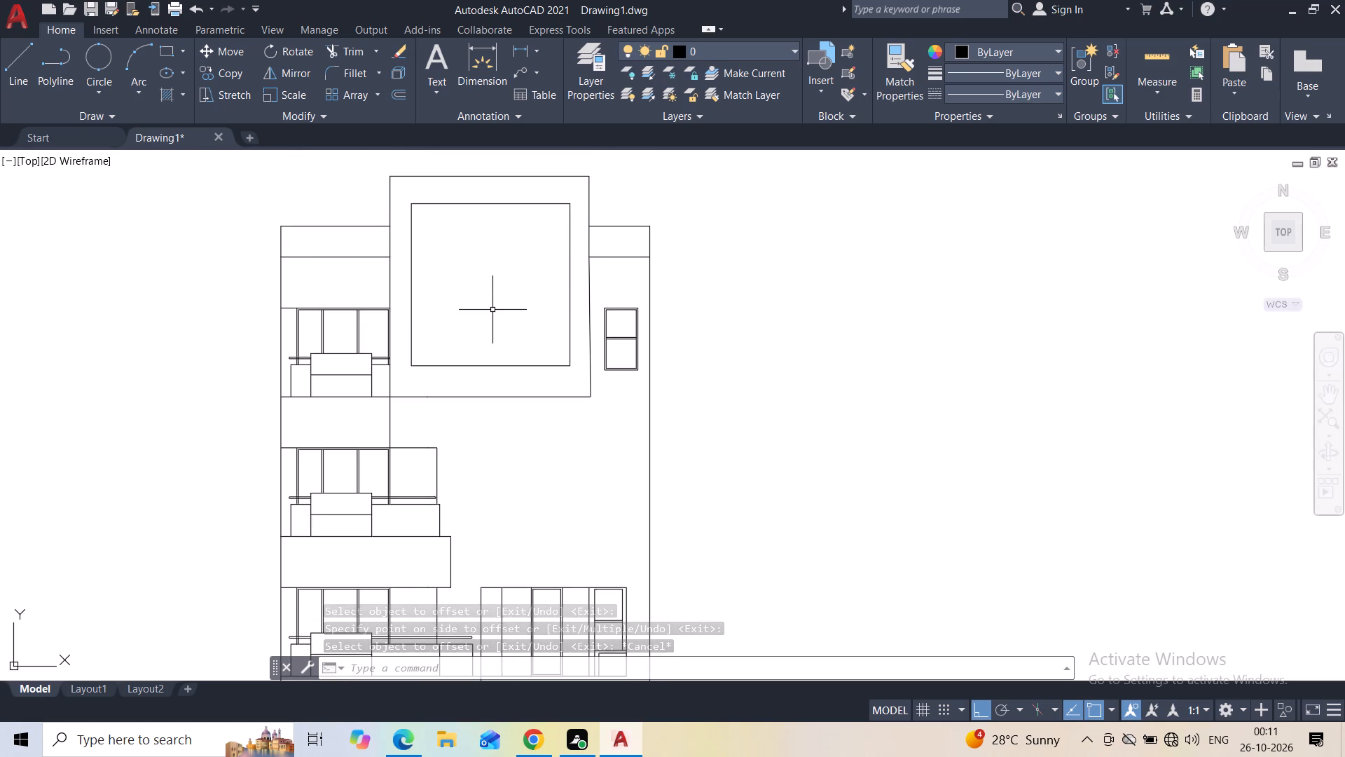
scroll(349, 320, up, 1)
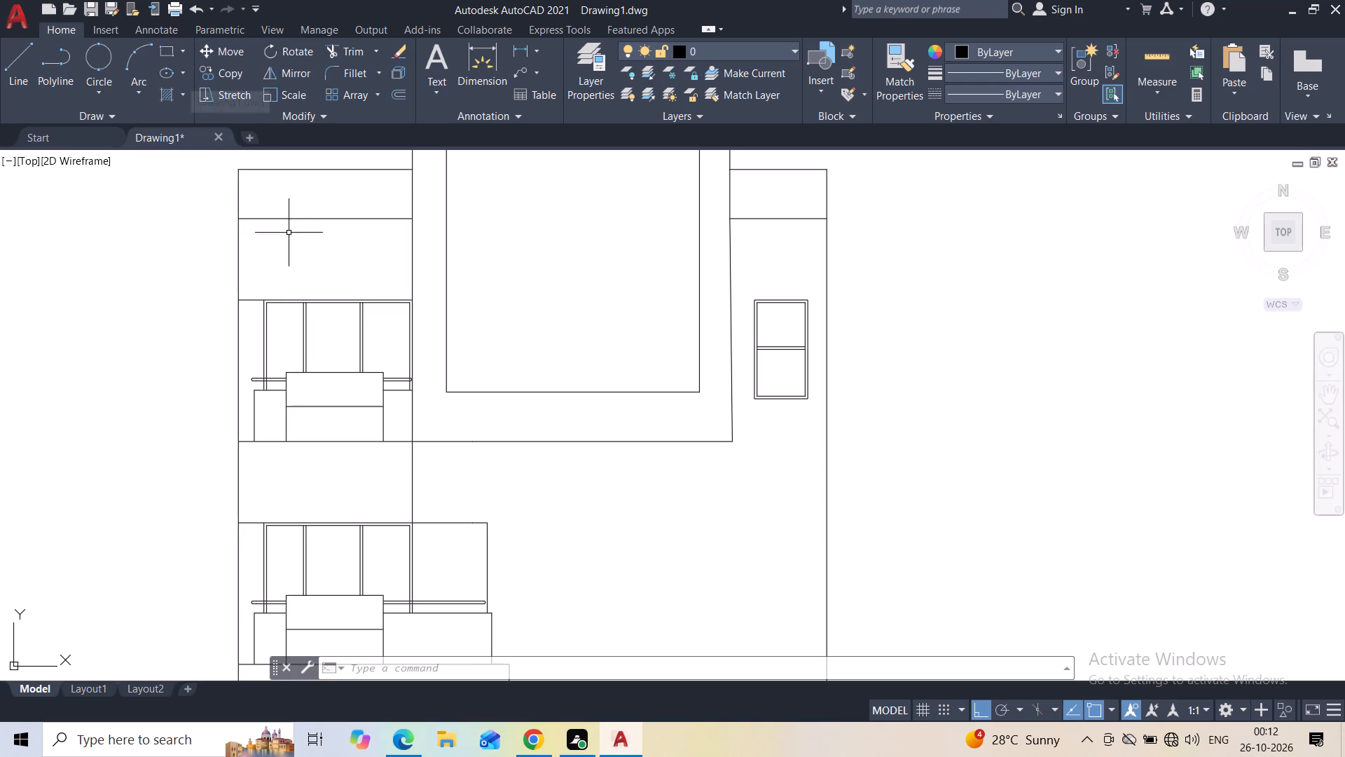
scroll(322, 246, down, 1)
middle_drag(437, 412, 406, 398)
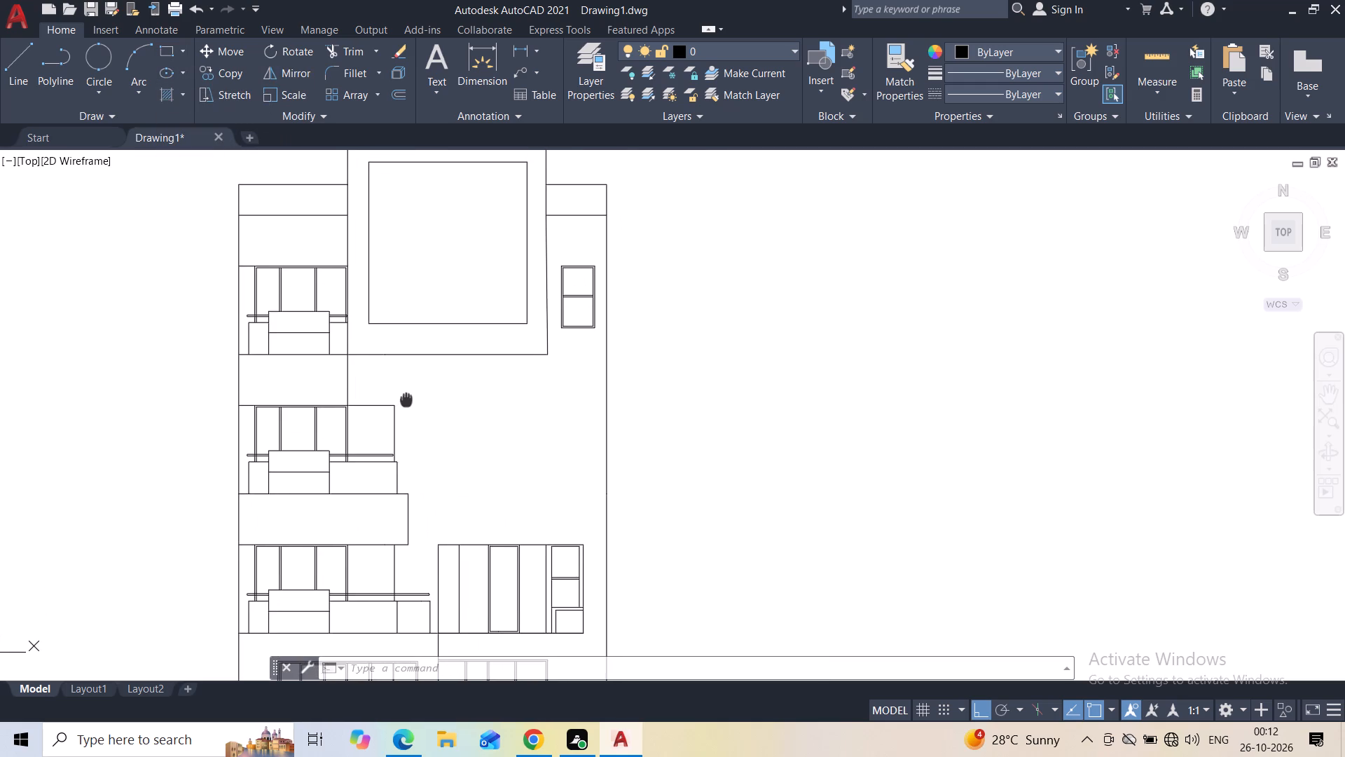
middle_drag(406, 398, 386, 290)
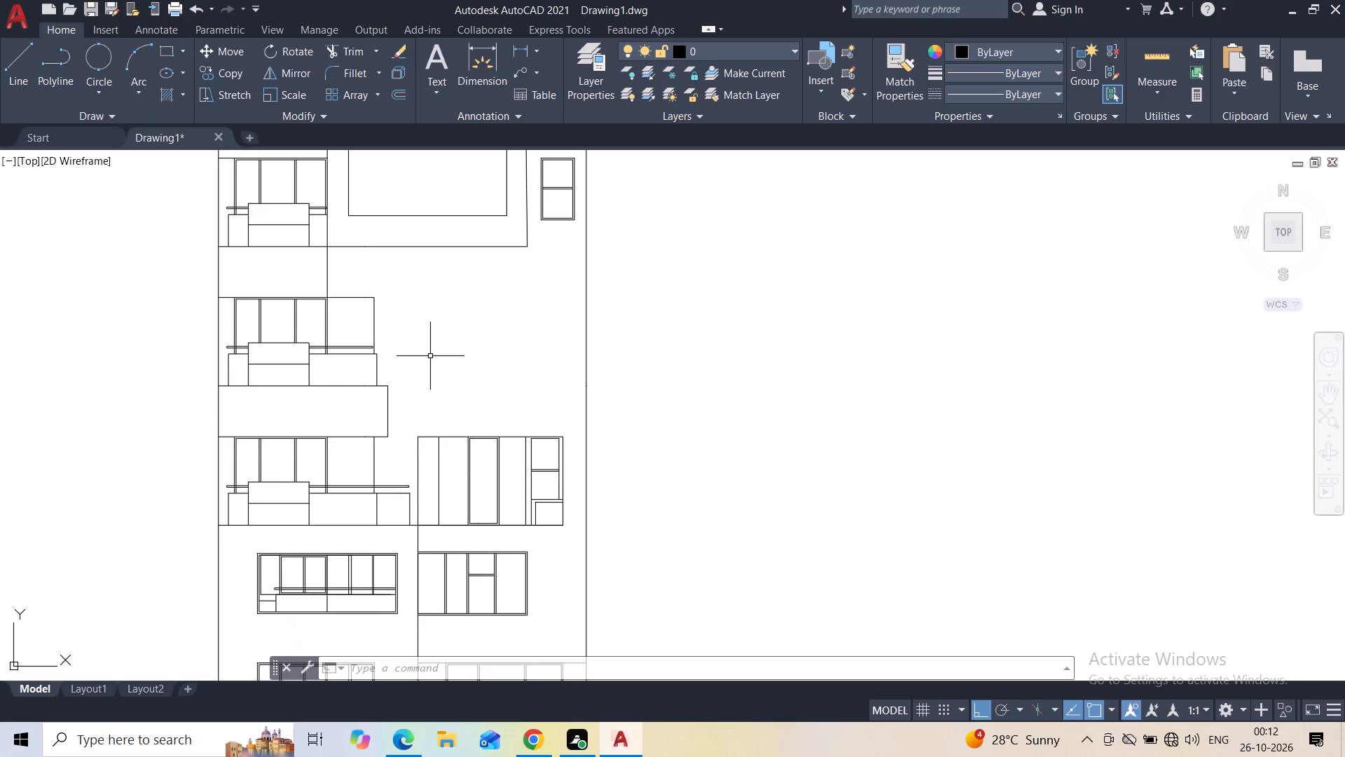
middle_drag(445, 338, 441, 451)
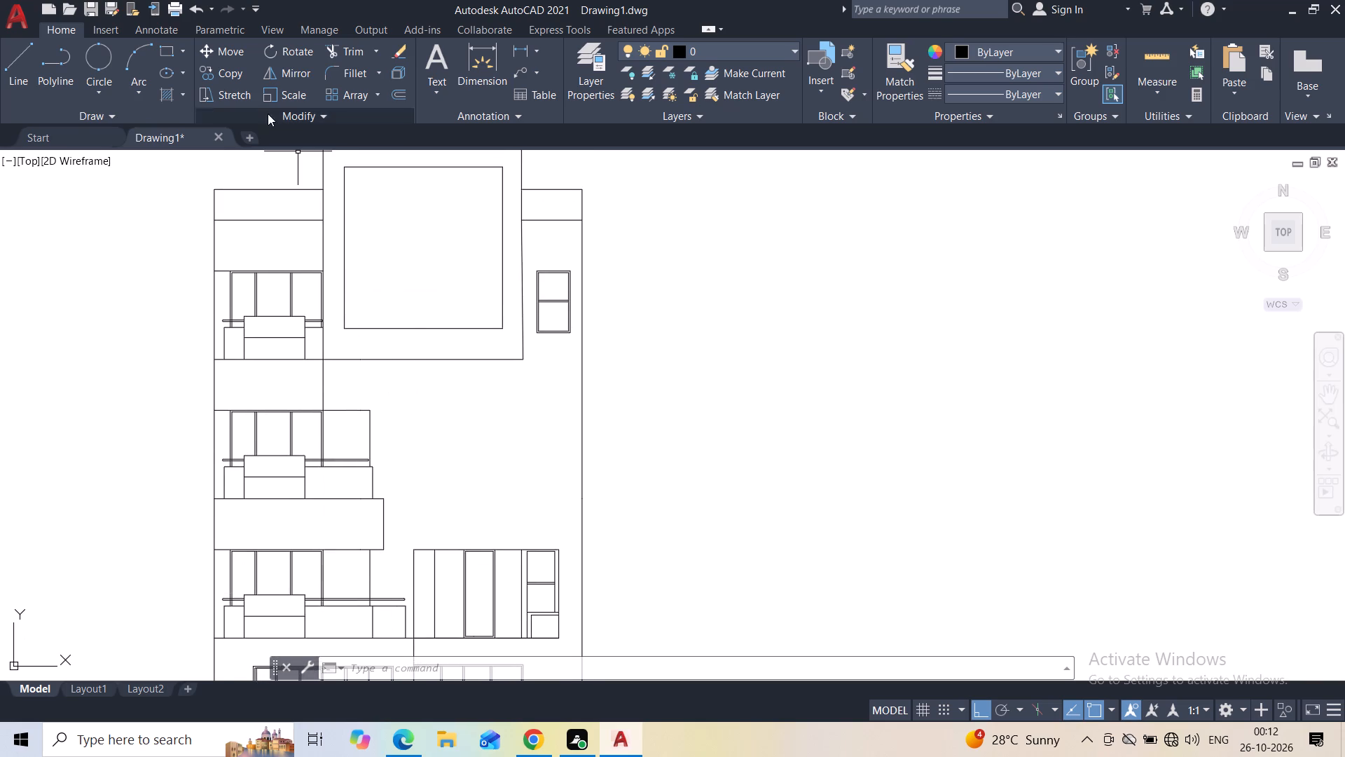
click(160, 50)
scroll(339, 297, up, 1)
scroll(296, 255, up, 1)
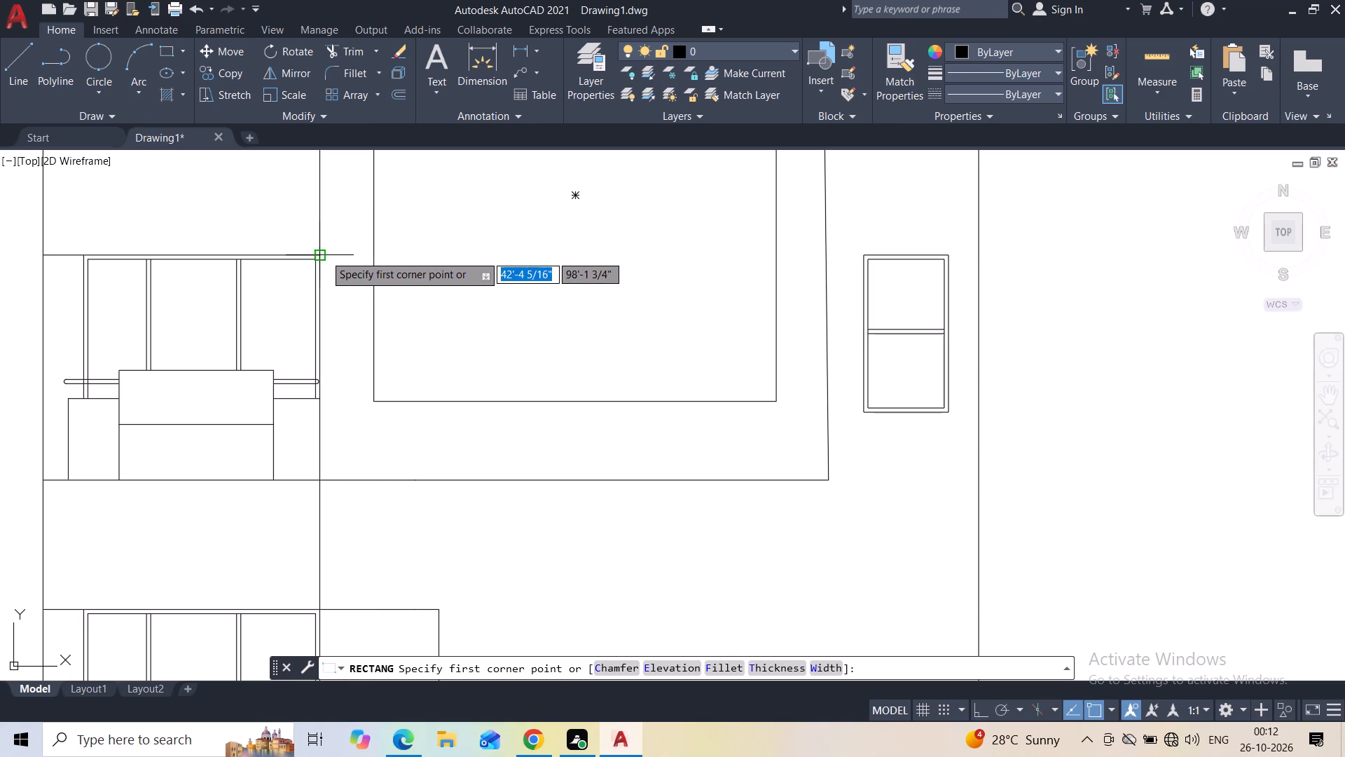
click(371, 254)
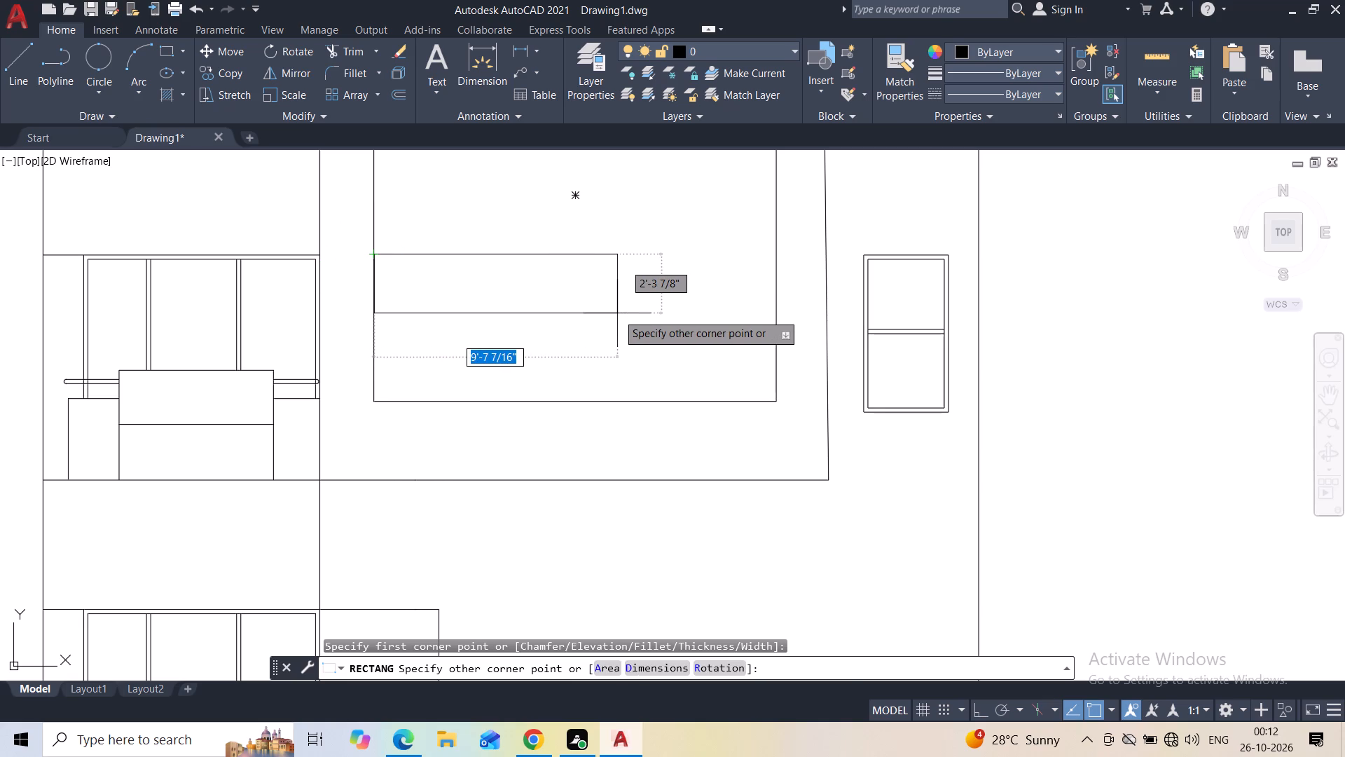
click(776, 400)
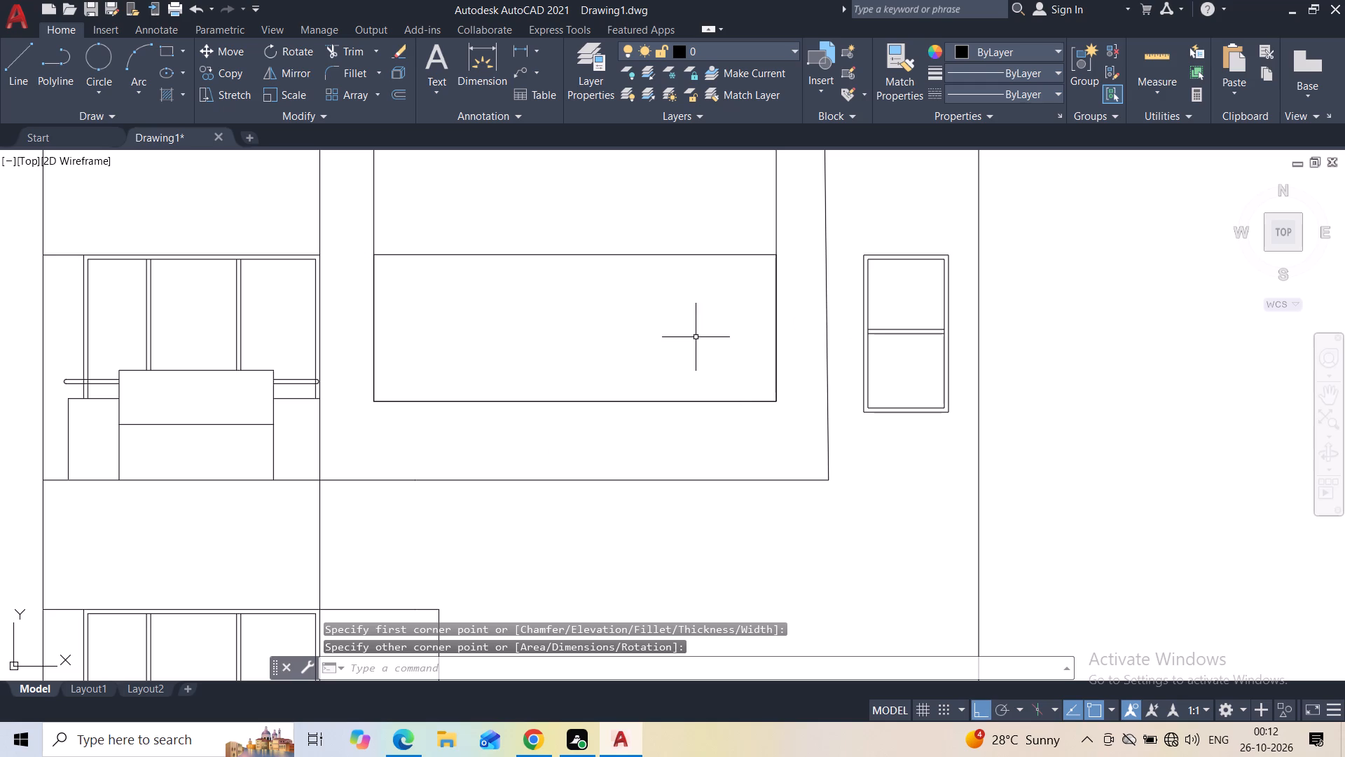
Offset the wide central window rectangle 2" inward to form its frame.
click(616, 254)
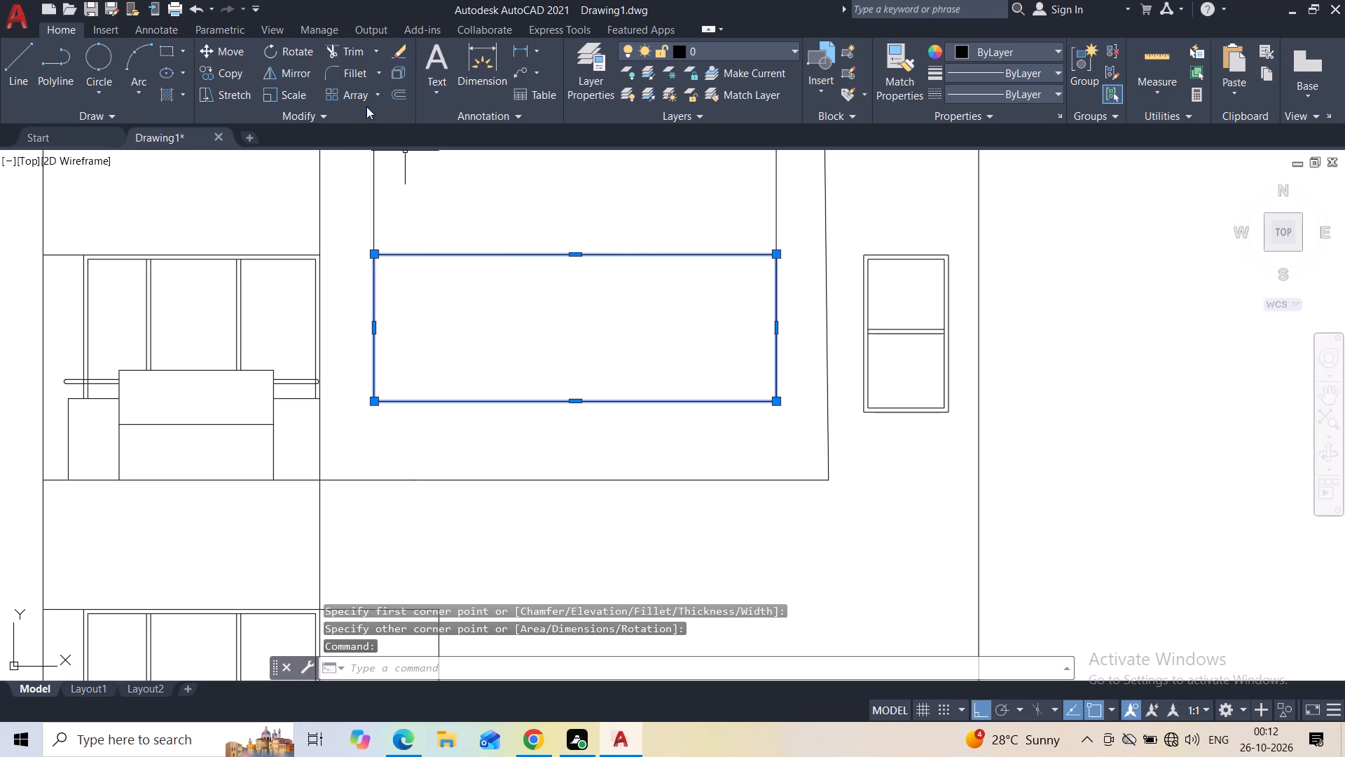
click(398, 93)
text(2")
key(Return)
click(458, 295)
scroll(459, 292, down, 1)
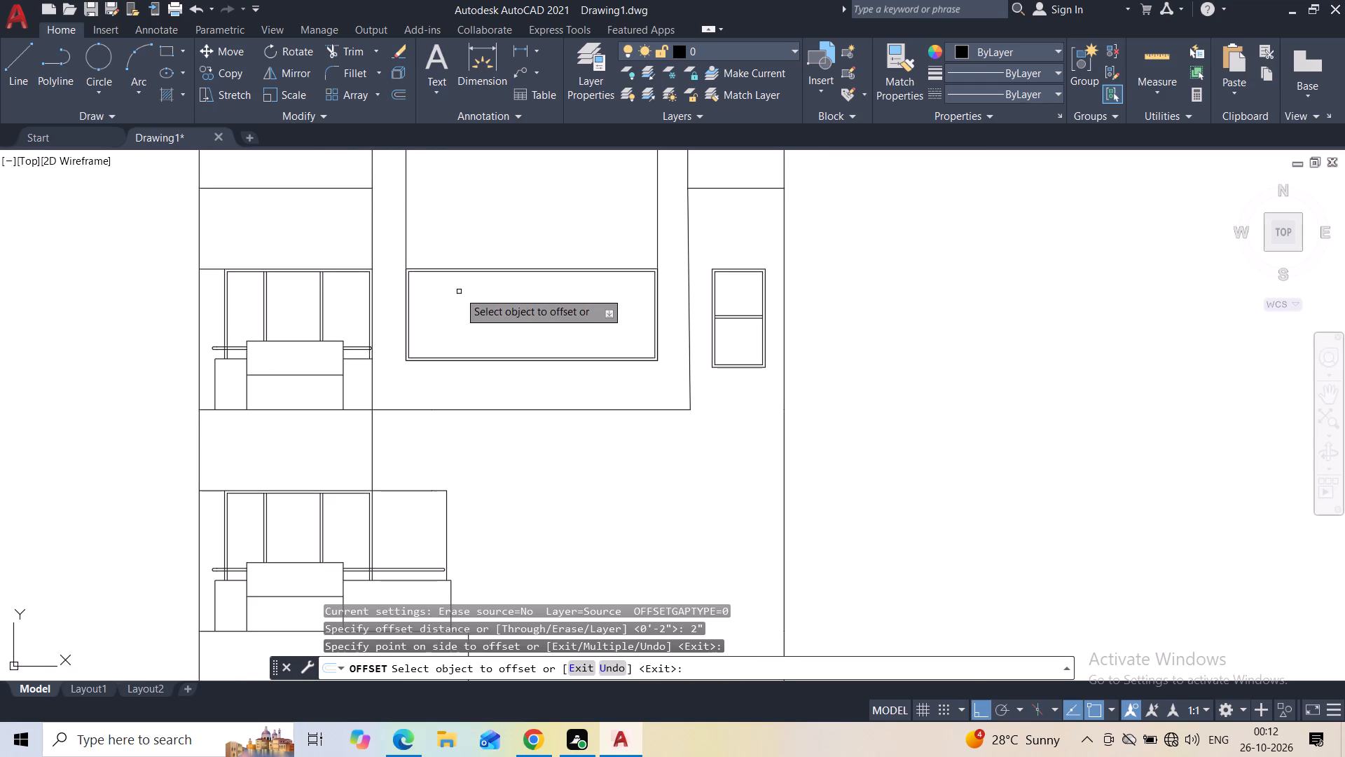
key(Escape)
Draw a horizontal line across the central block's inner rectangle about 5' above the wide window's top.
scroll(459, 292, down, 1)
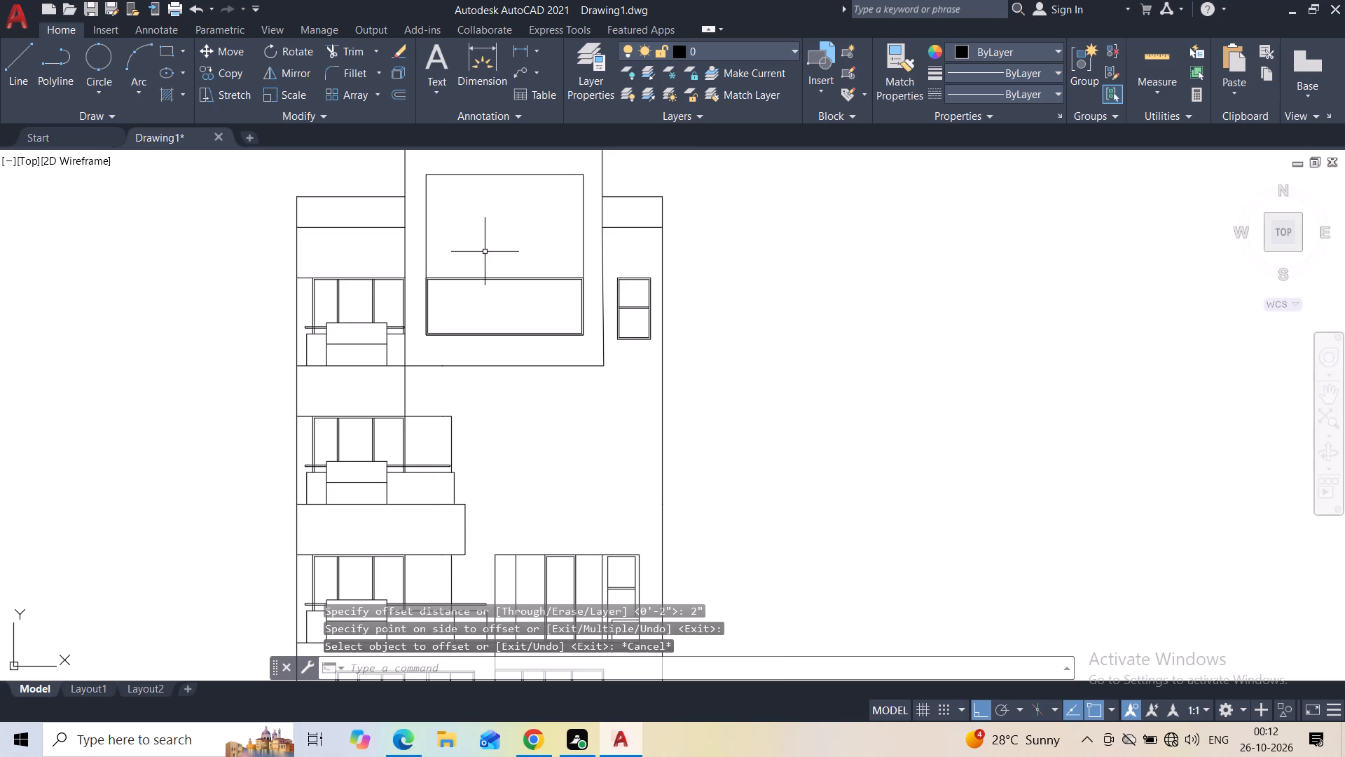
click(27, 60)
middle_drag(454, 236, 436, 271)
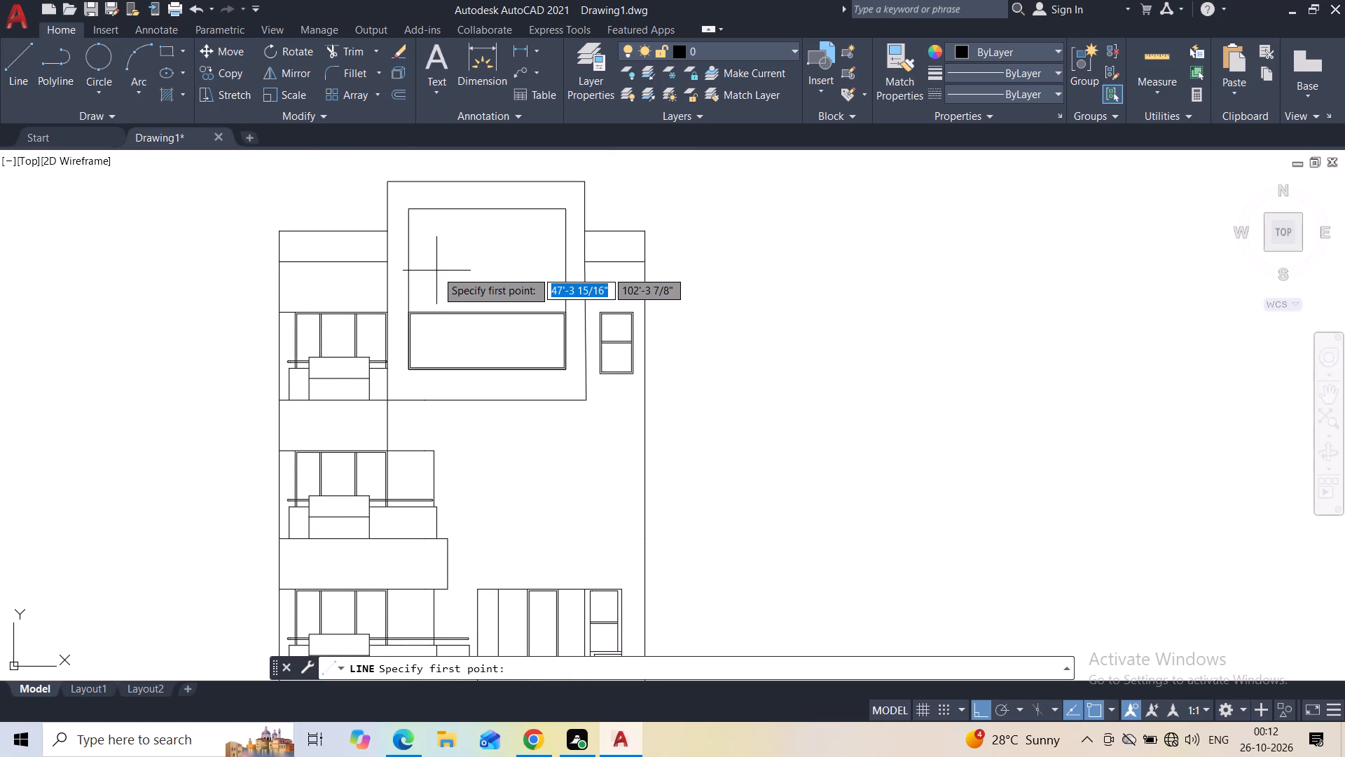
scroll(436, 271, up, 2)
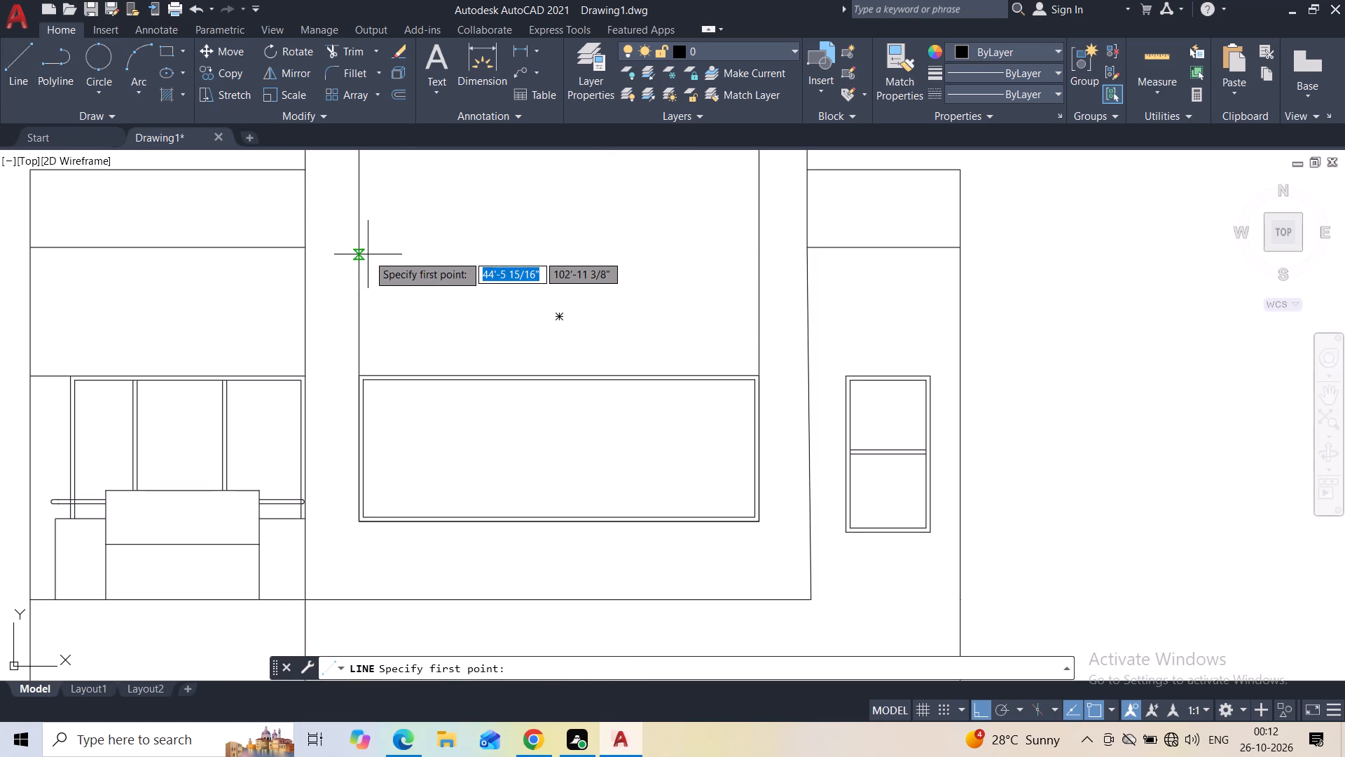
click(361, 251)
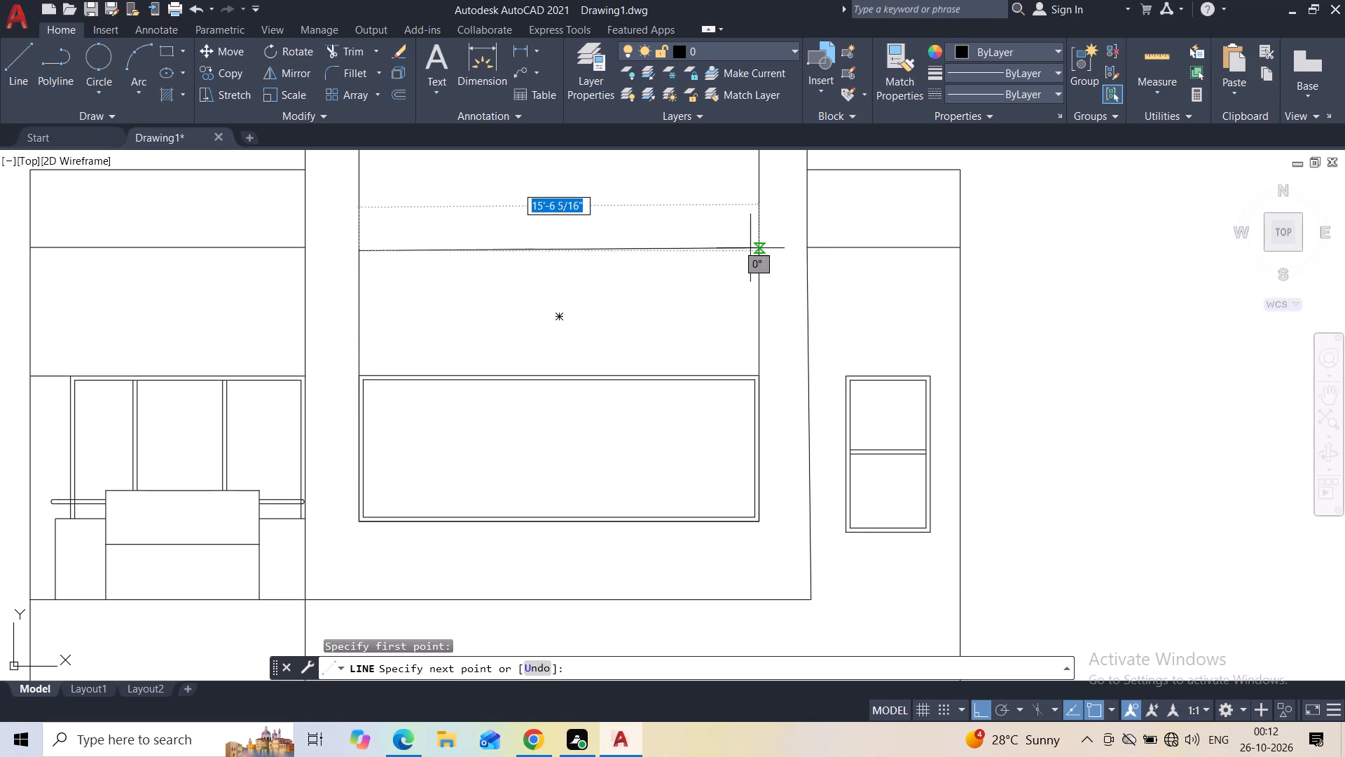
click(754, 248)
key(Escape)
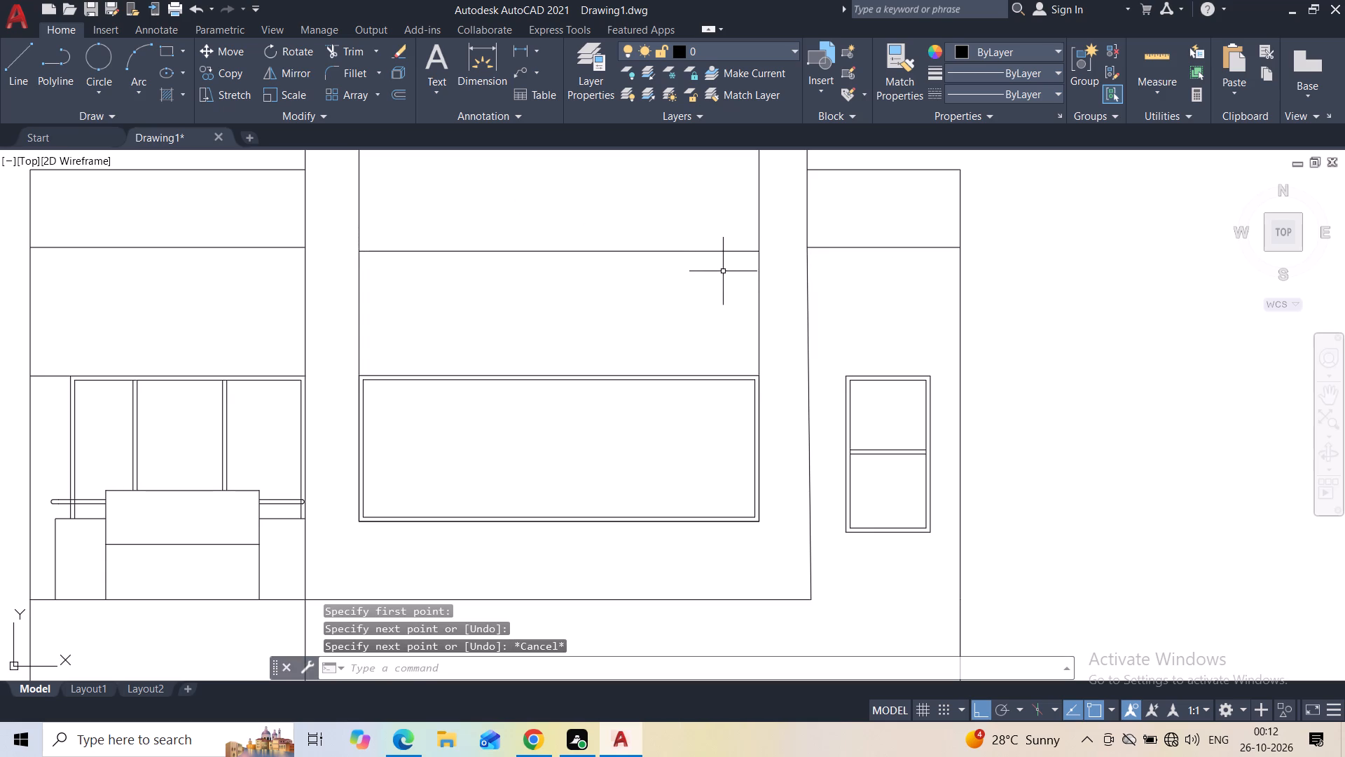
Draw a horizontal line across the narrow right-hand strip a short distance below its roof line.
key(space)
click(805, 280)
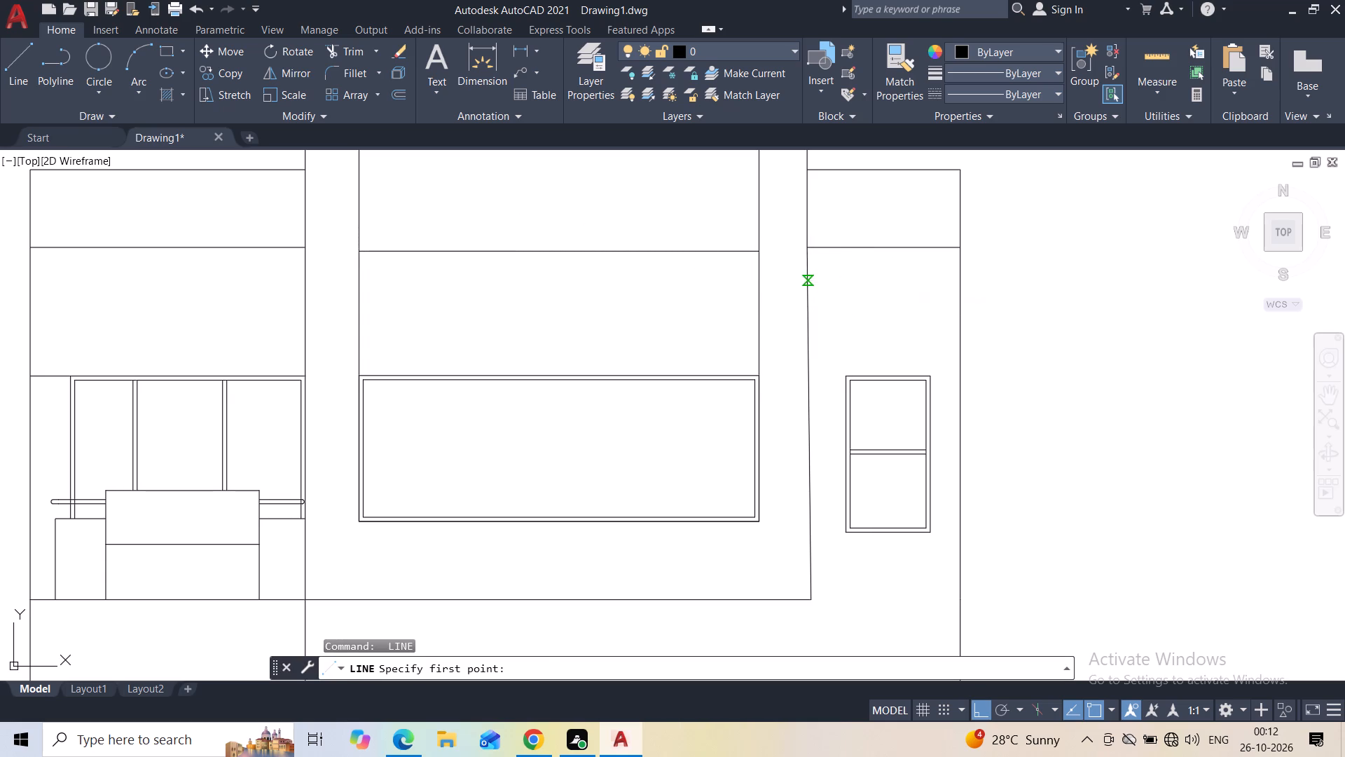
click(958, 287)
key(Escape)
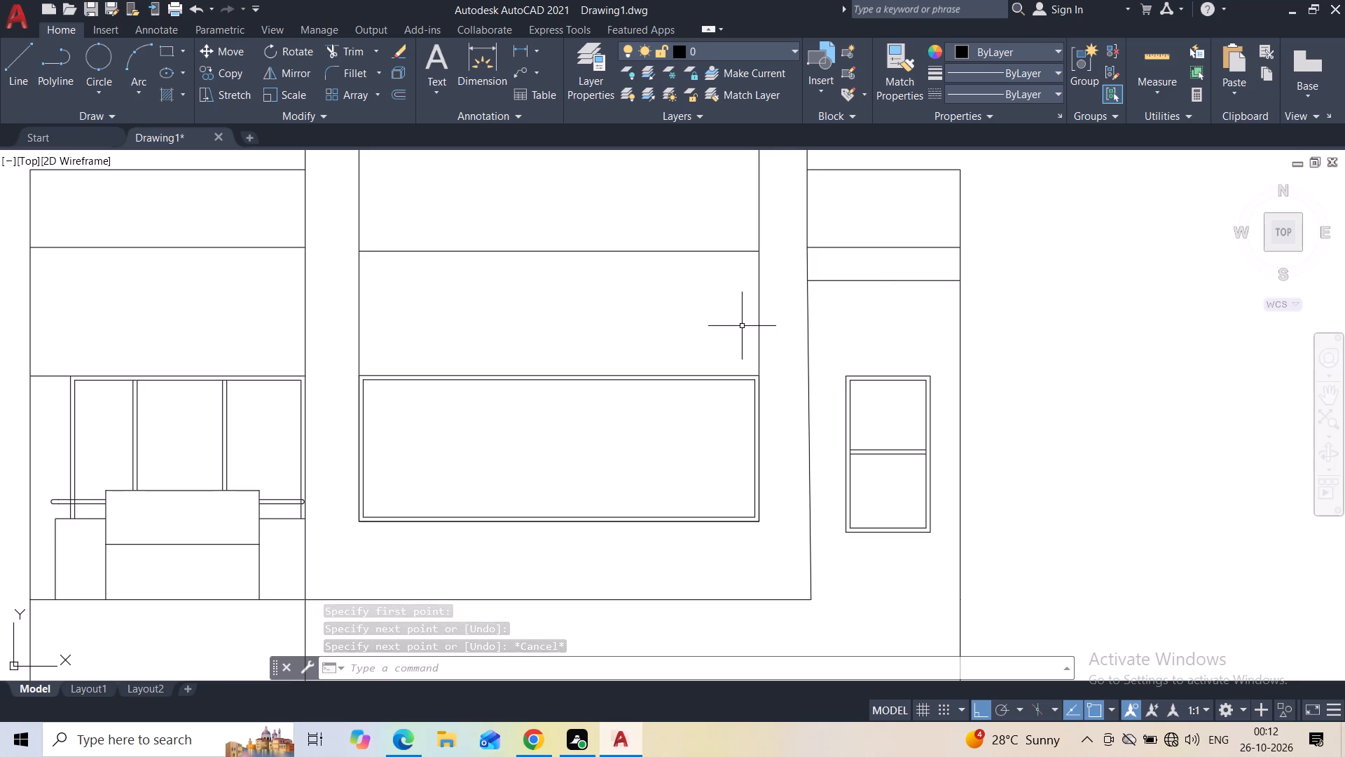
Draw four vertical divider lines spanning the full height of the wide central window's inner frame.
middle_drag(687, 334, 686, 290)
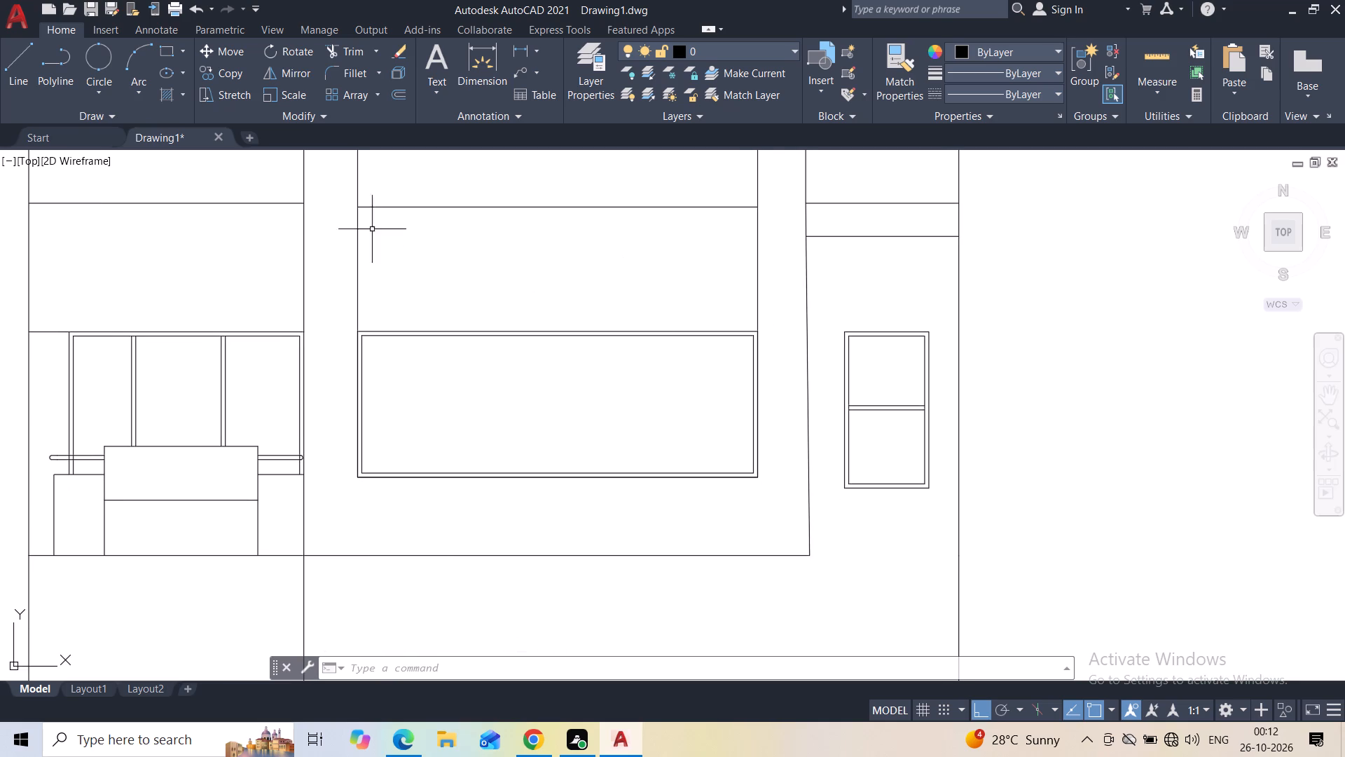
click(20, 68)
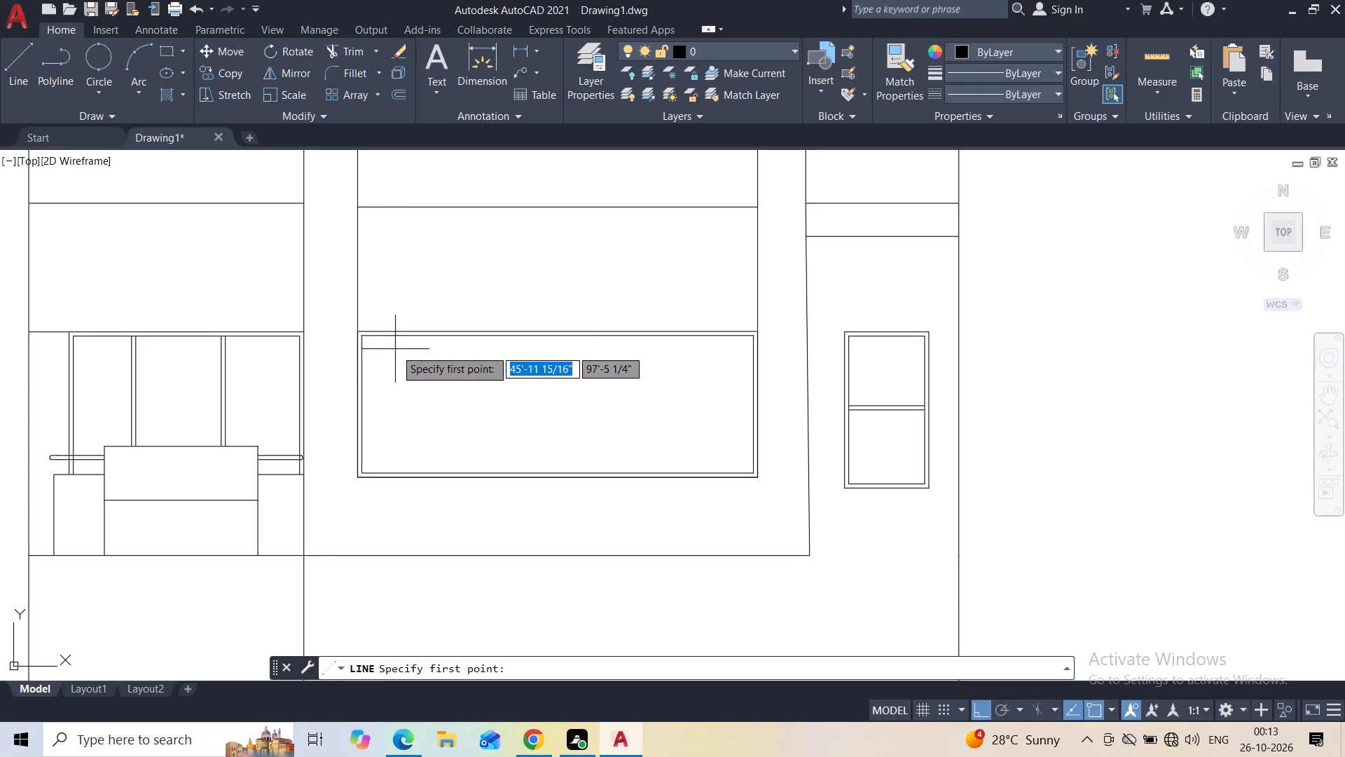
click(414, 339)
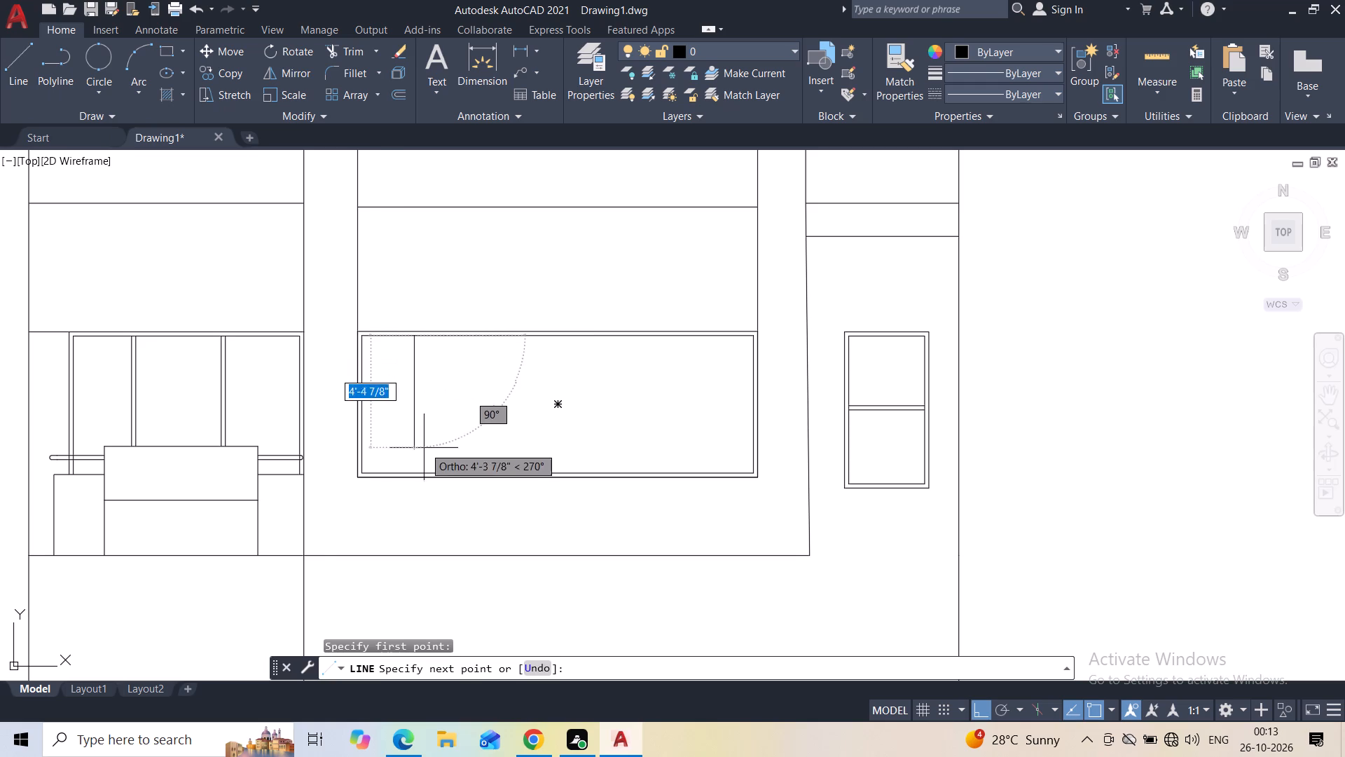
click(420, 469)
key(Escape)
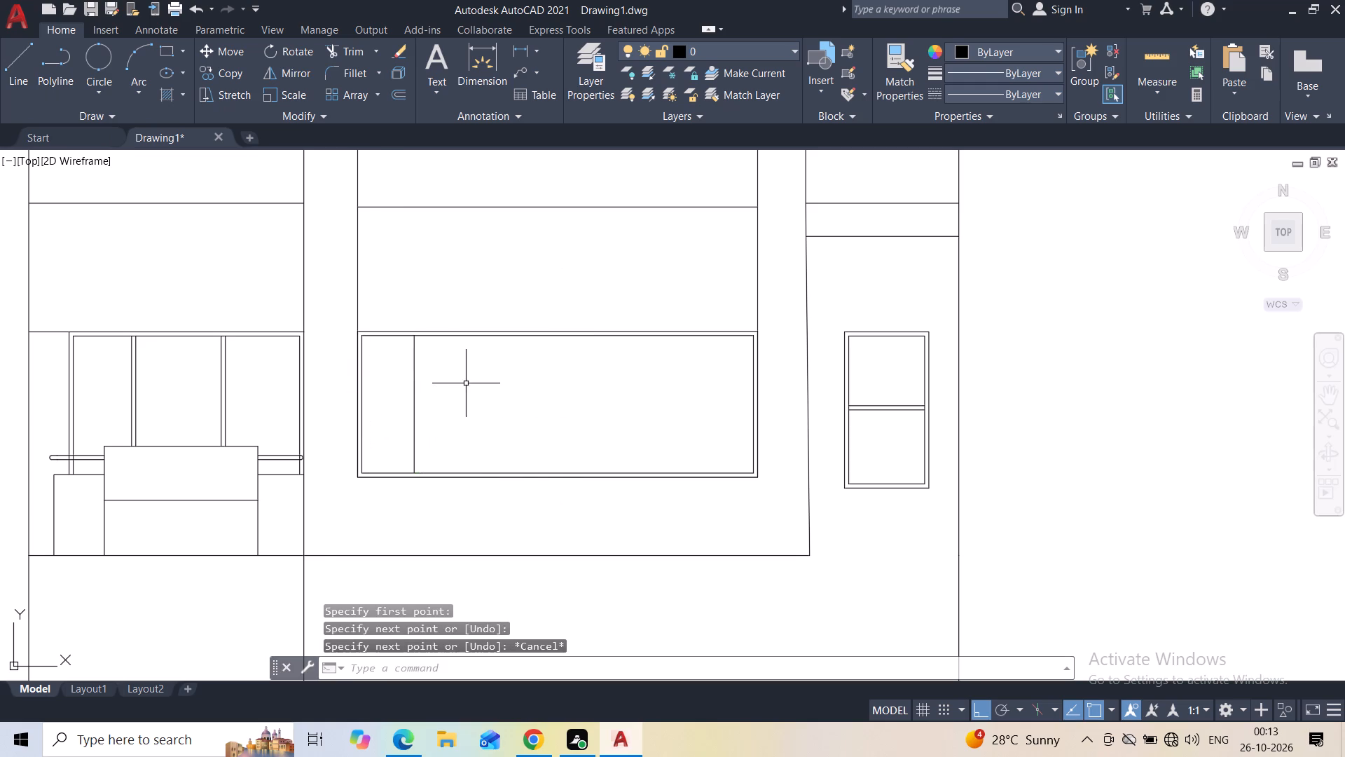
key(space)
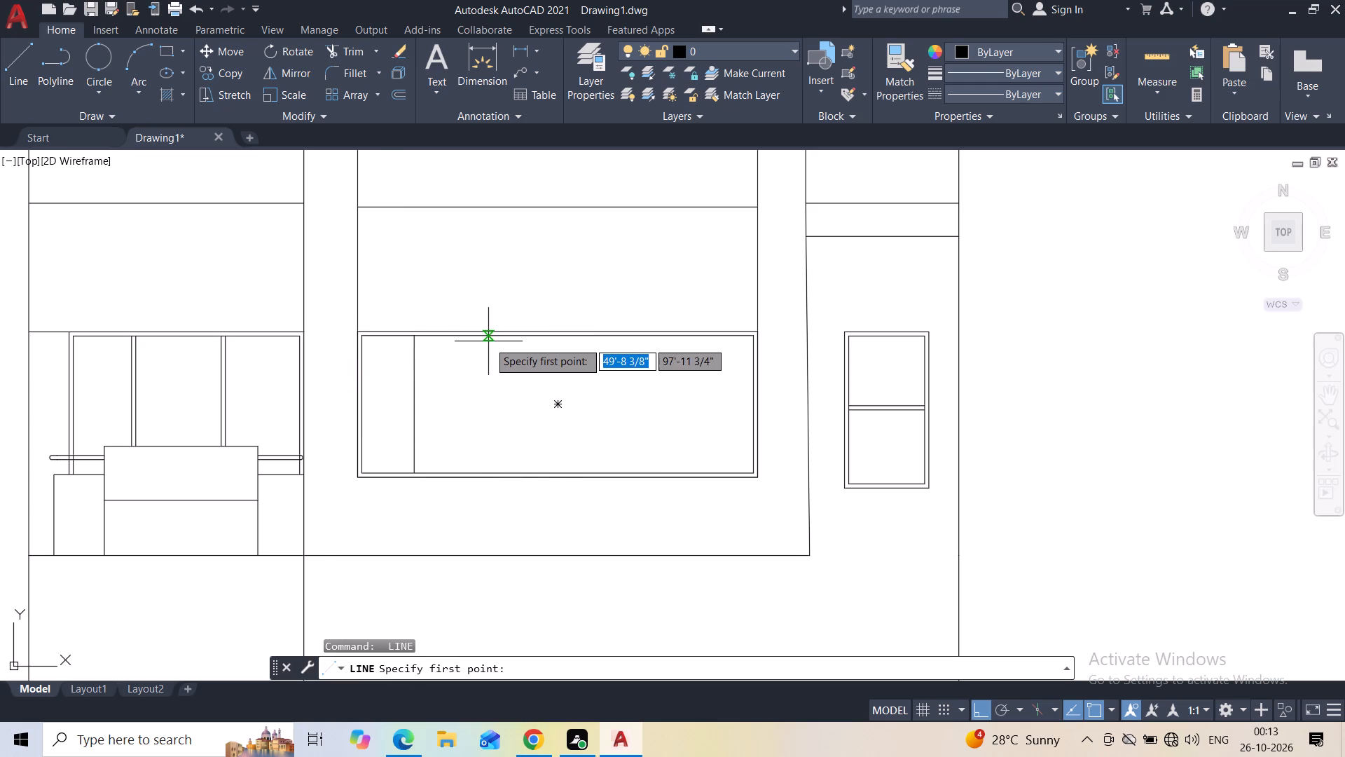
click(470, 342)
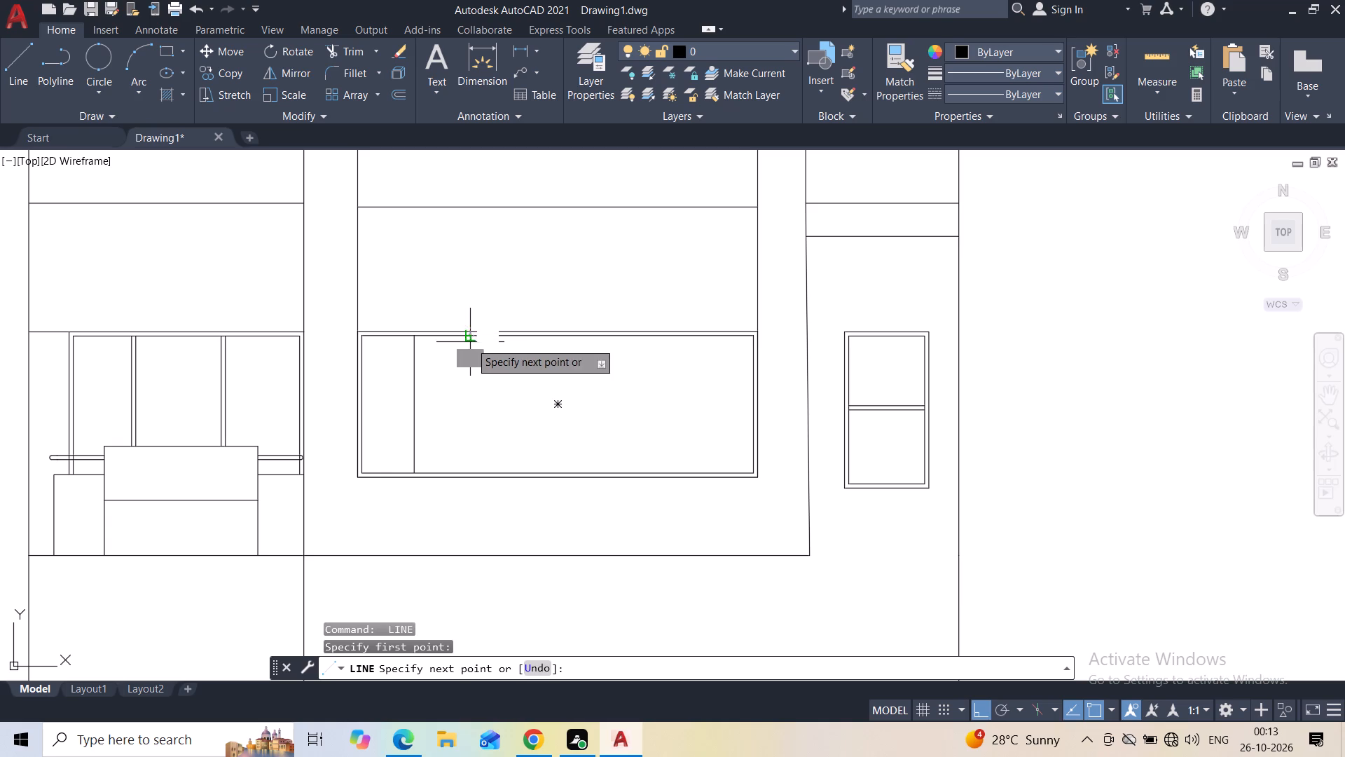
click(474, 471)
key(Escape)
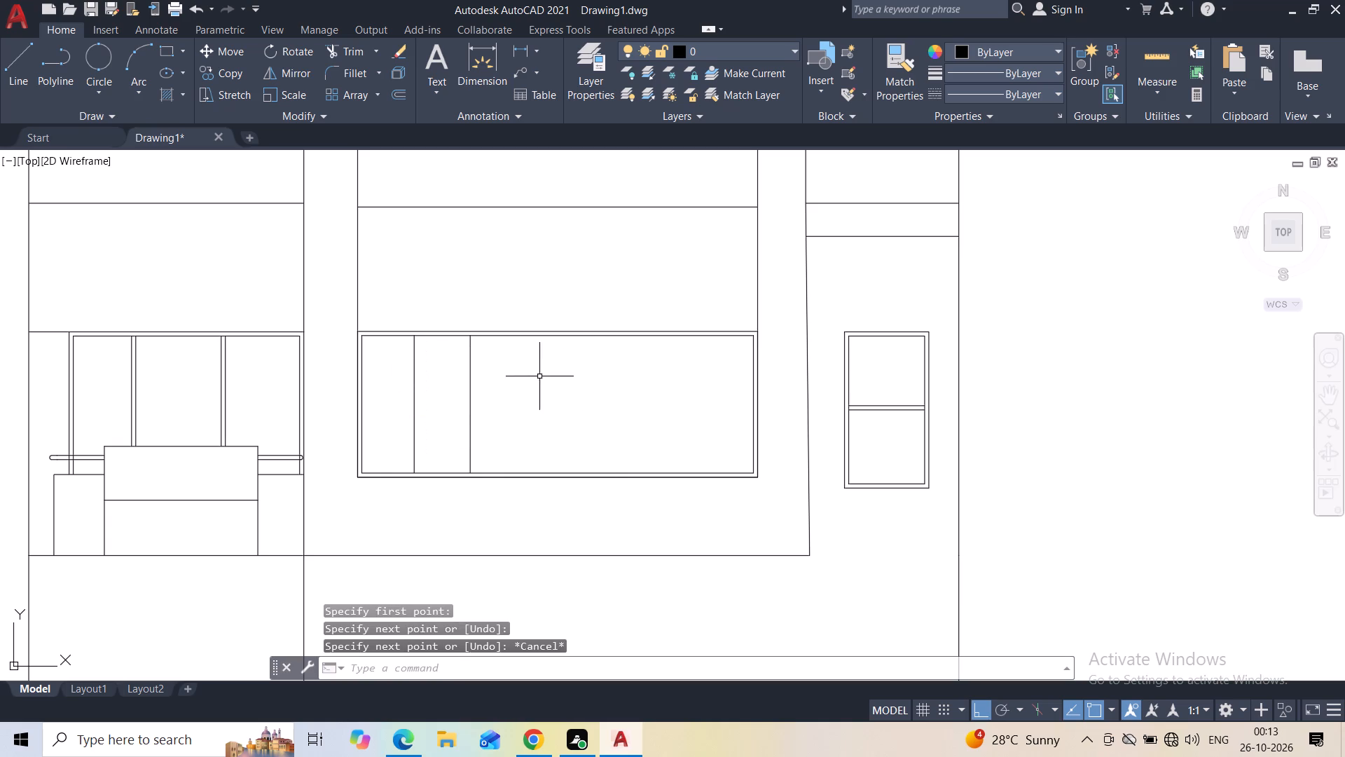
key(space)
click(540, 340)
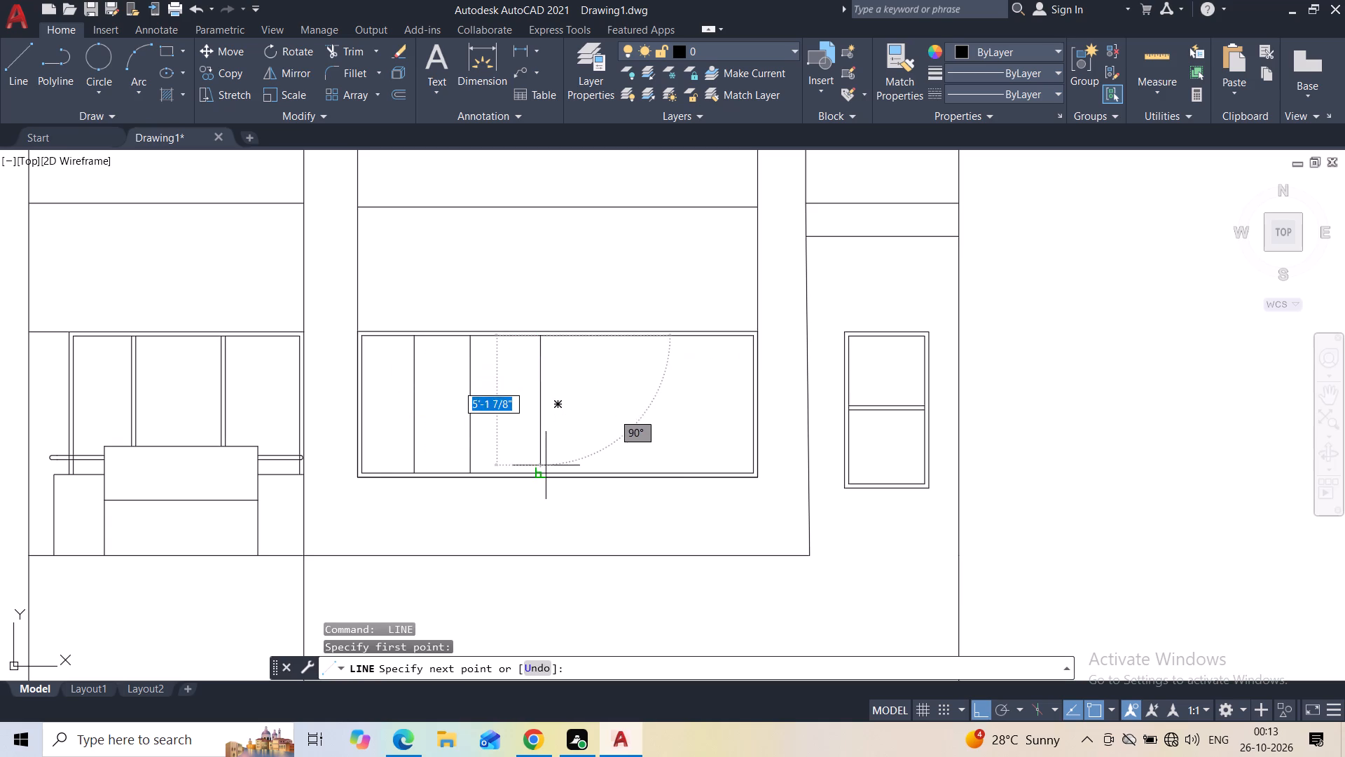
click(544, 469)
key(Escape)
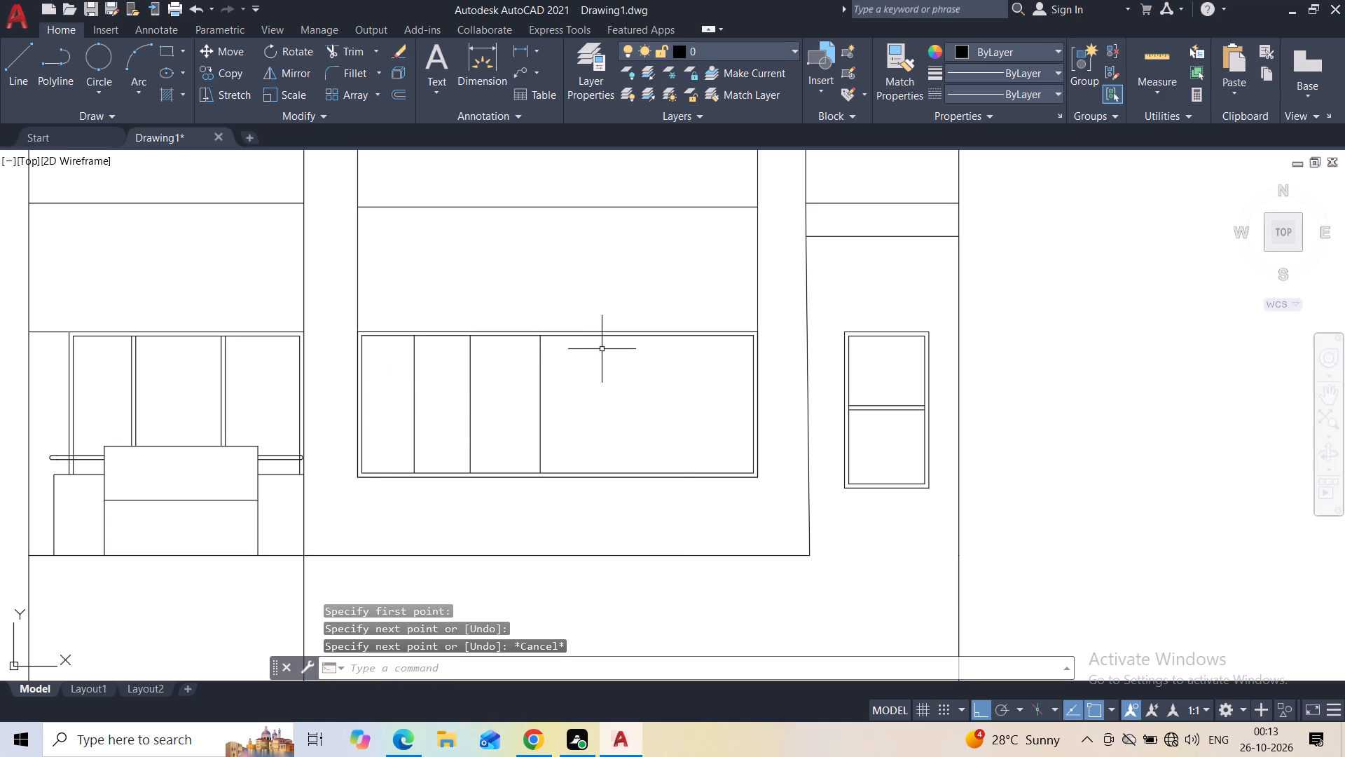
key(space)
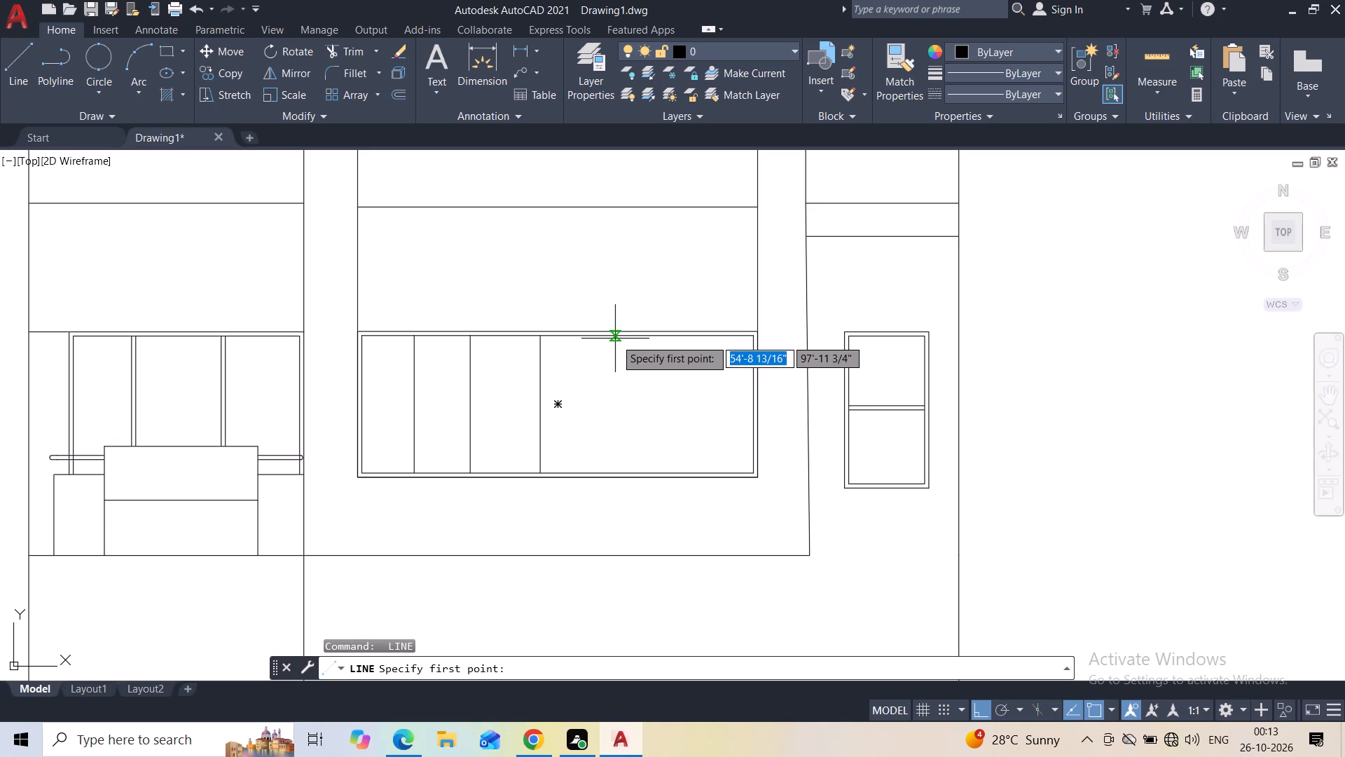
click(670, 341)
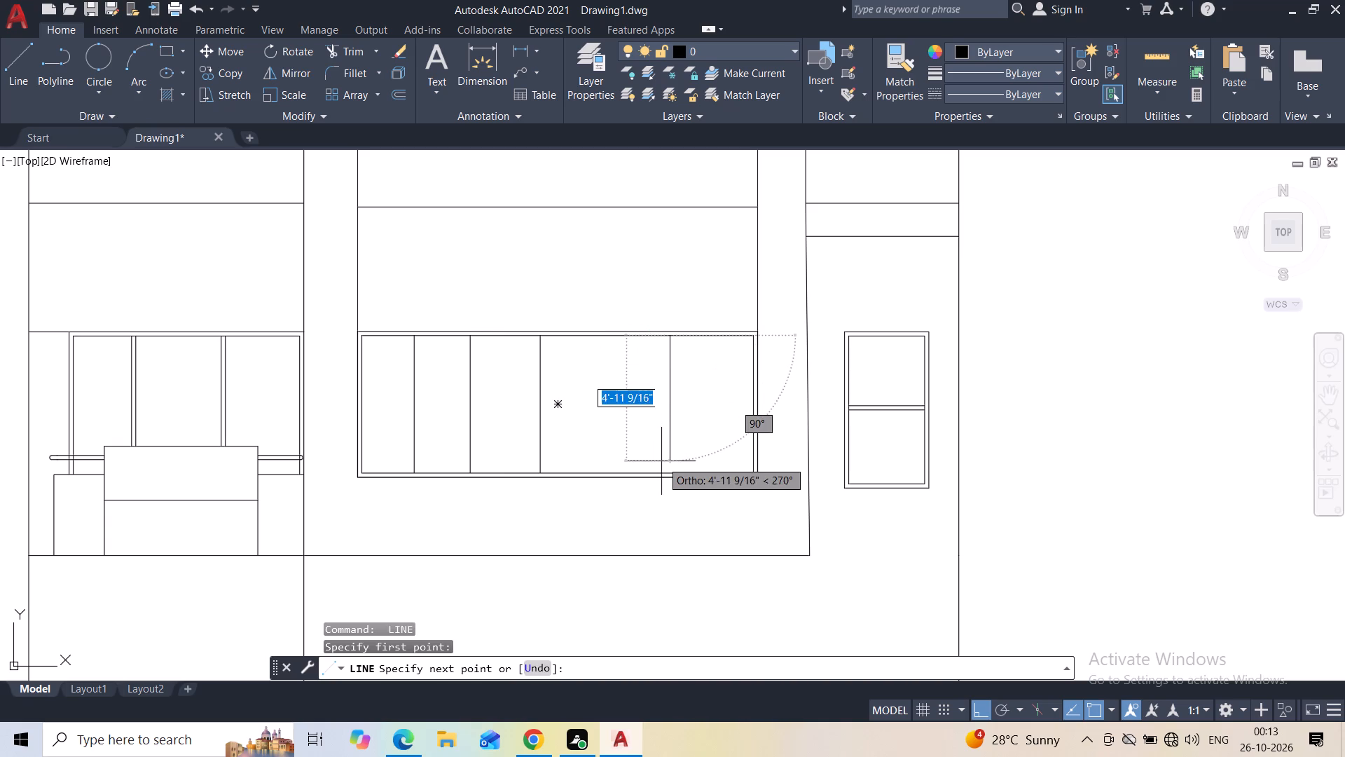
click(661, 465)
key(Escape)
Move the first three dividers to the right along the frame so the wide window has five roughly equal panes.
click(548, 365)
click(518, 376)
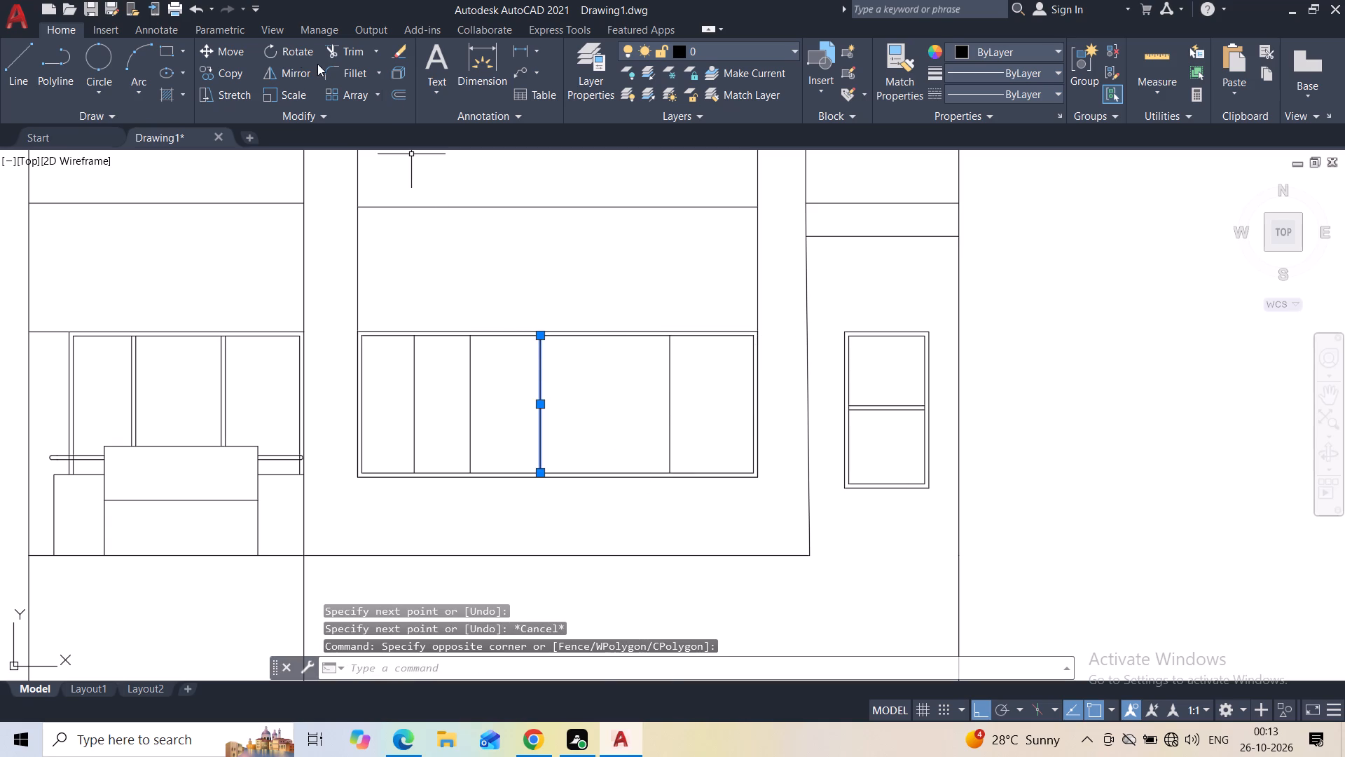
click(241, 54)
click(537, 336)
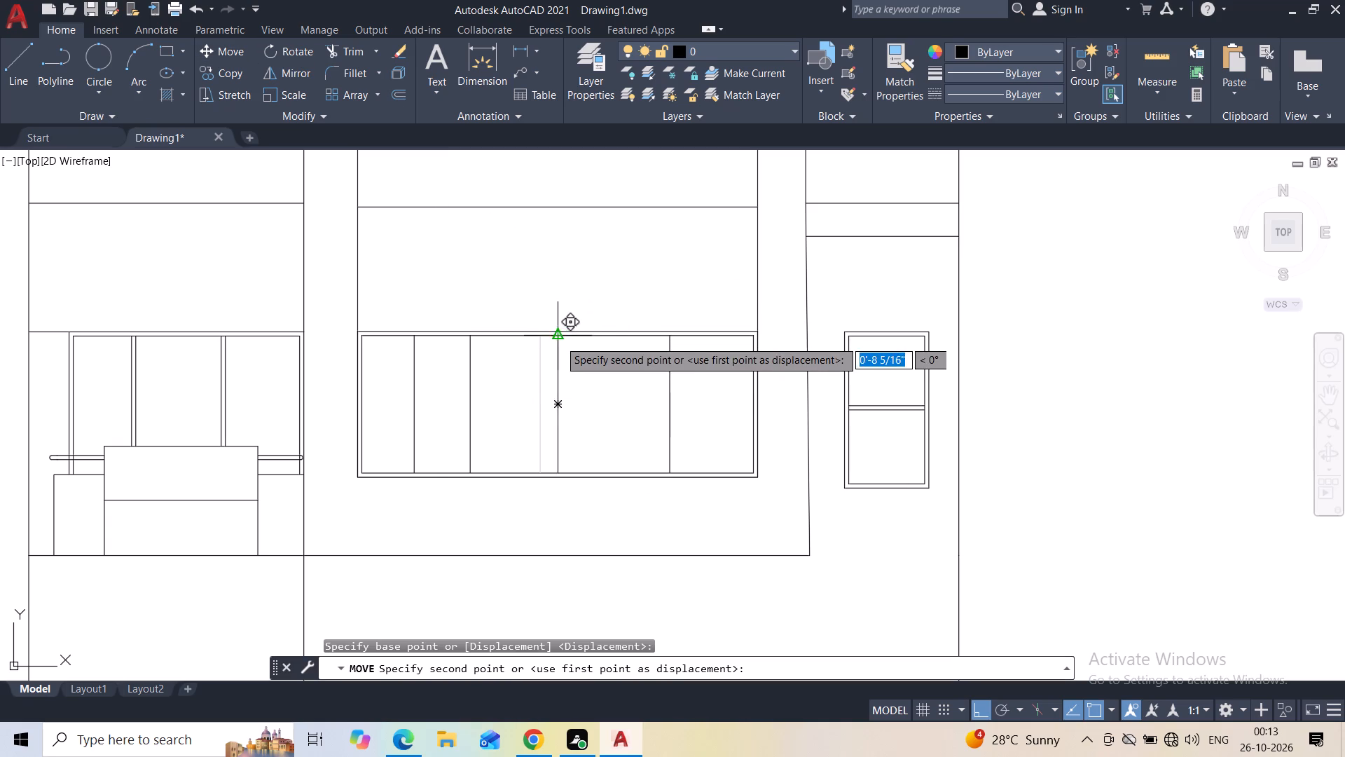
click(587, 343)
click(485, 359)
click(437, 381)
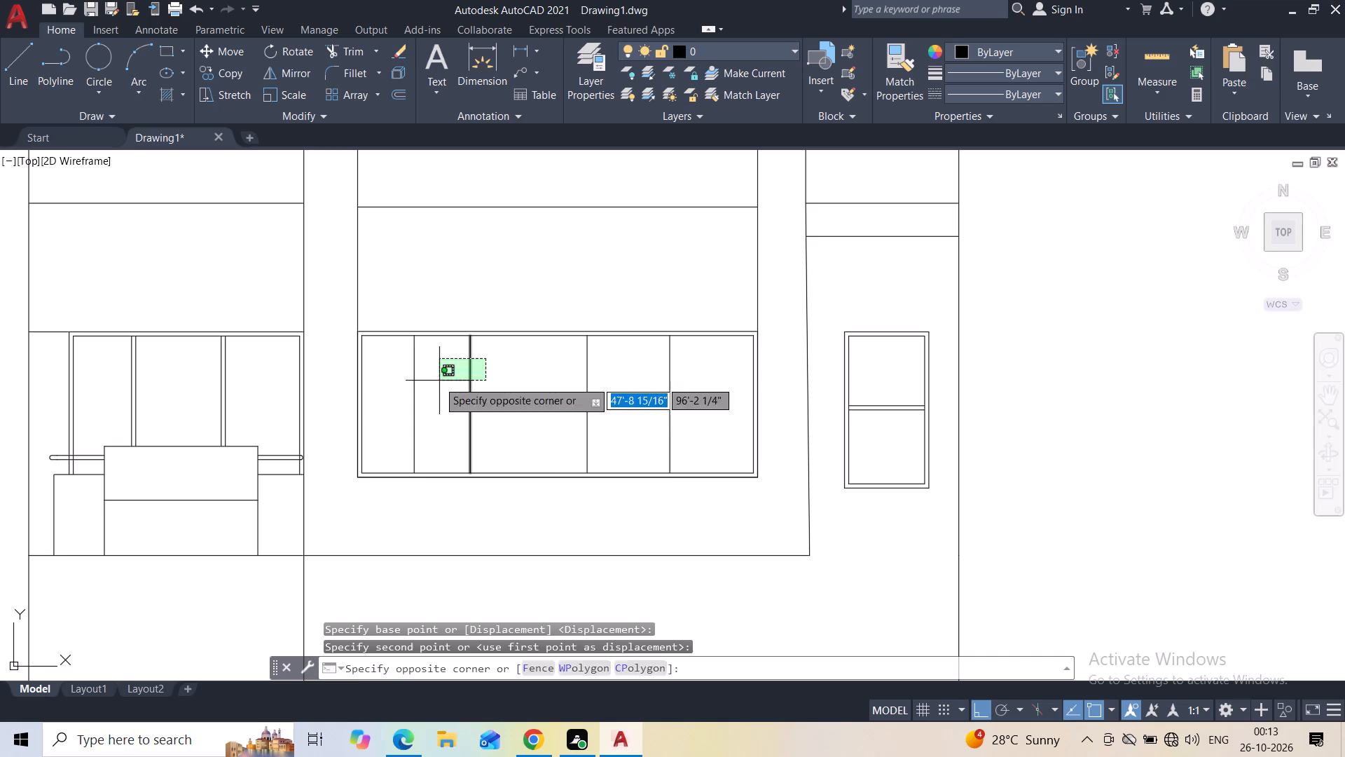
click(240, 57)
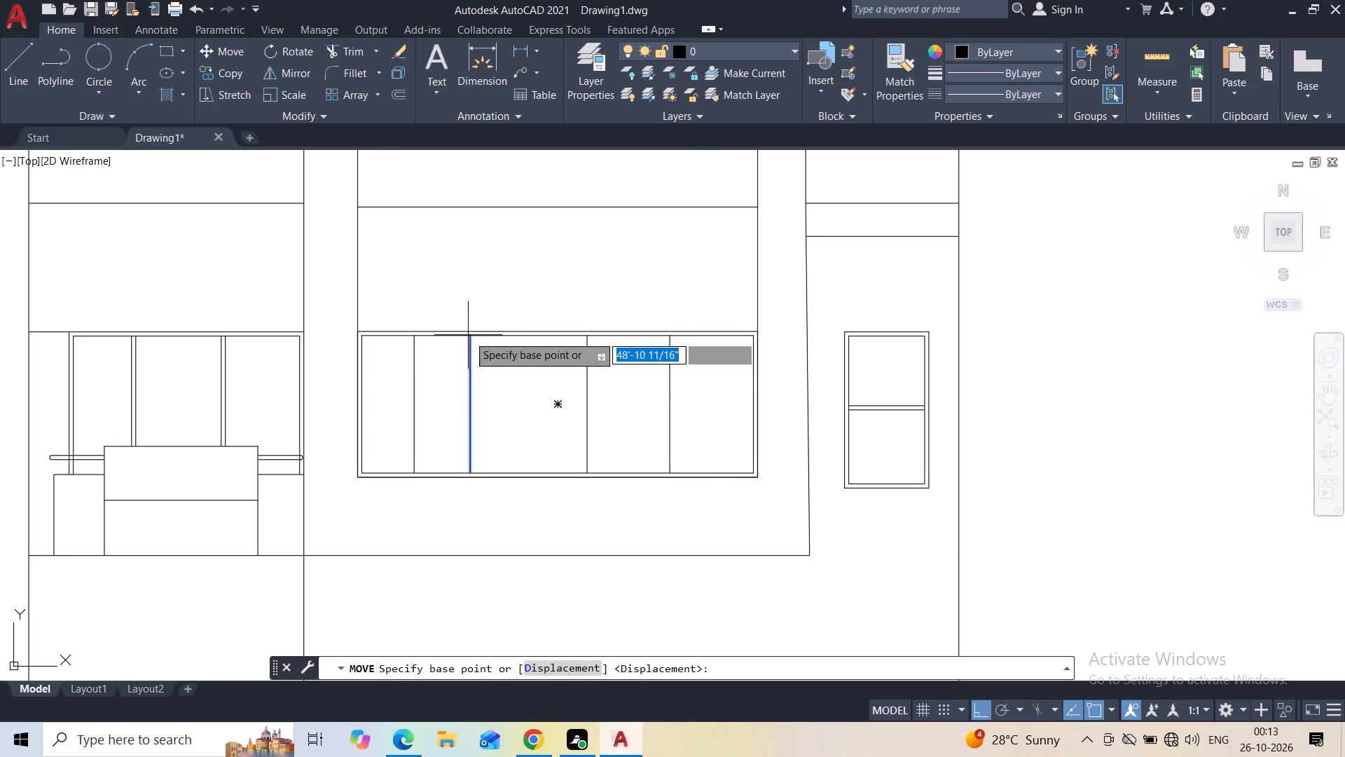
click(468, 335)
click(501, 335)
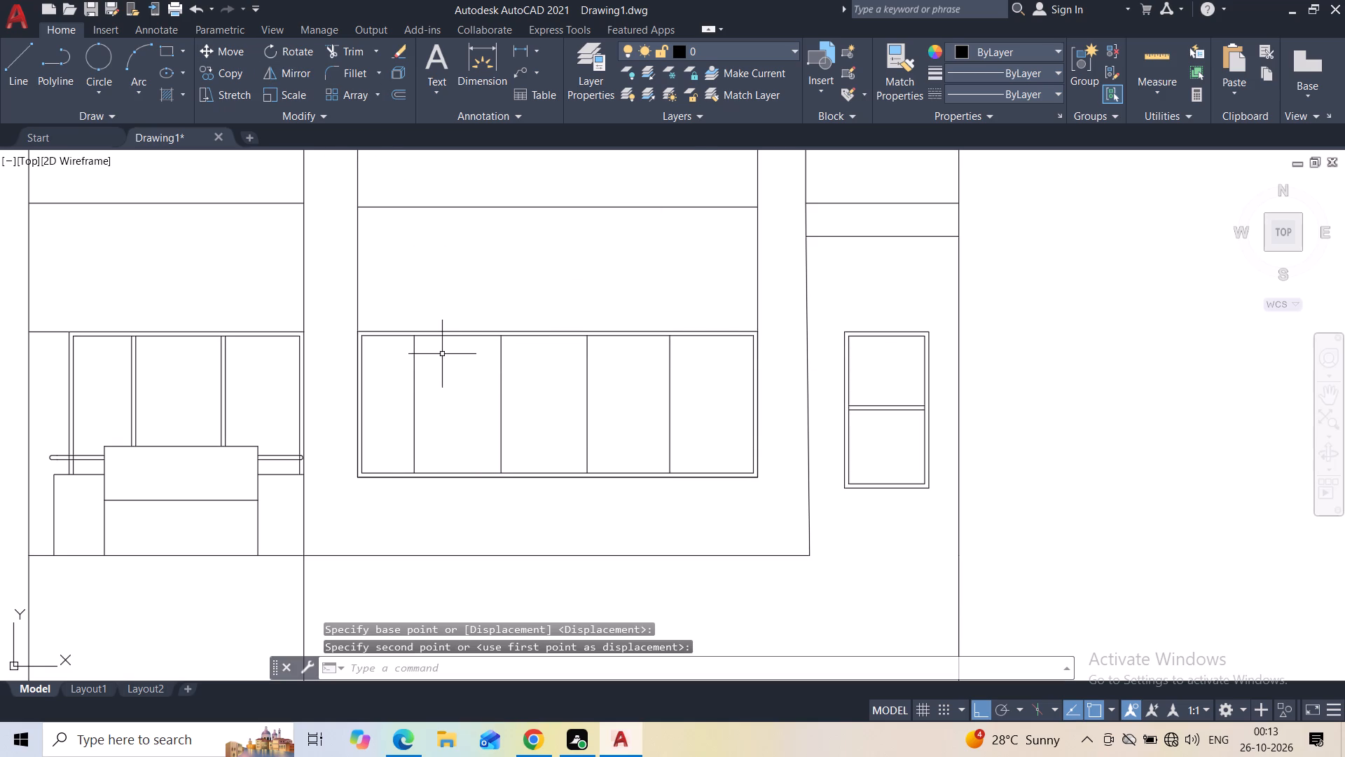
click(425, 358)
click(403, 372)
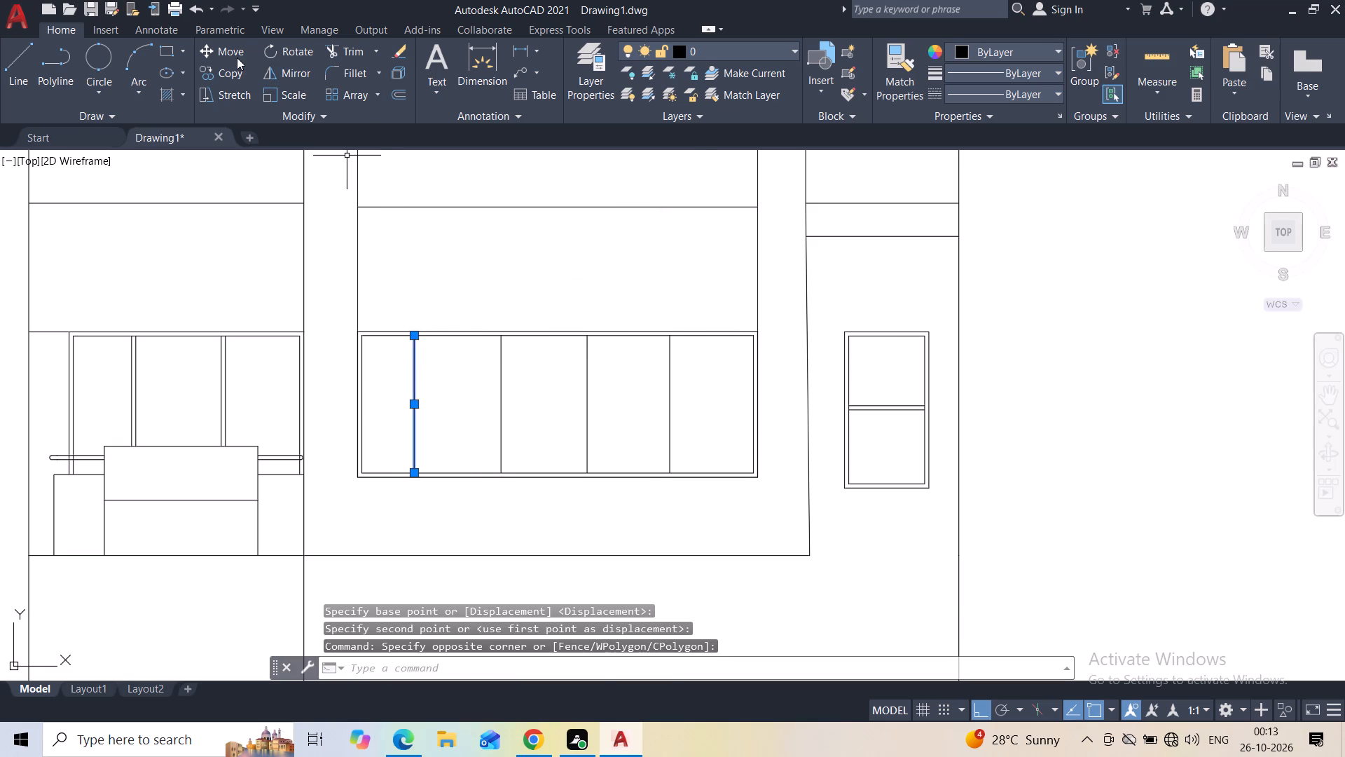
click(237, 57)
click(413, 332)
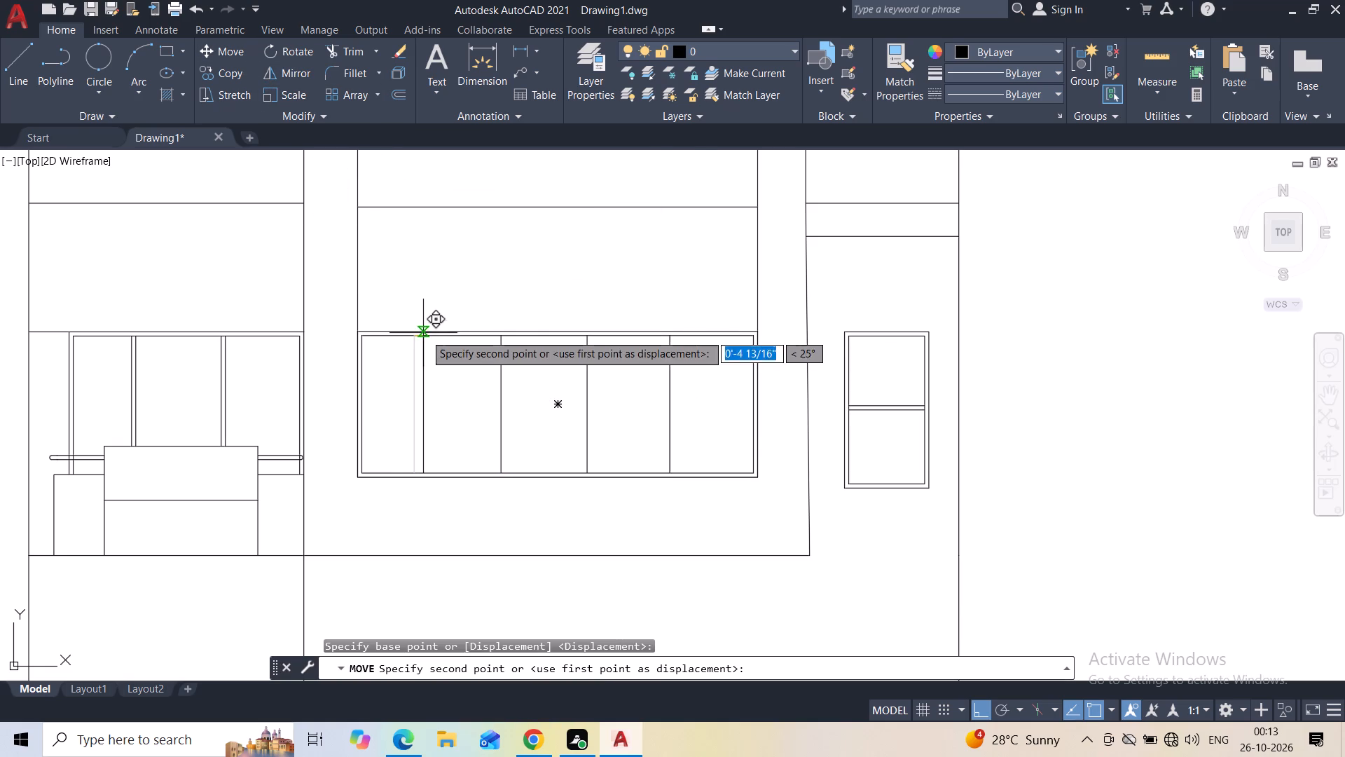
click(425, 334)
key(Escape)
Draw a horizontal line across the wide window's leftmost pane, a little over a third of the way down.
scroll(506, 391, down, 1)
middle_drag(506, 418, 499, 354)
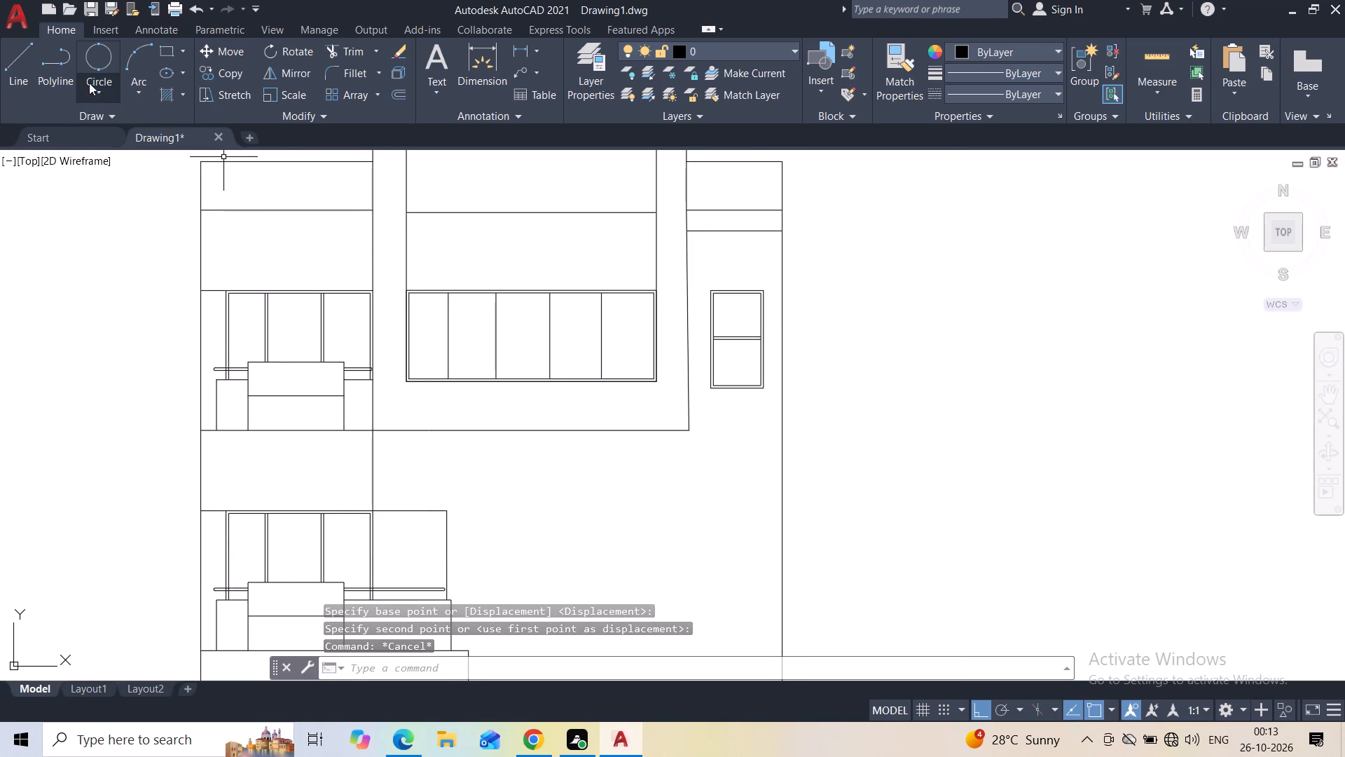
click(18, 73)
scroll(426, 318, up, 3)
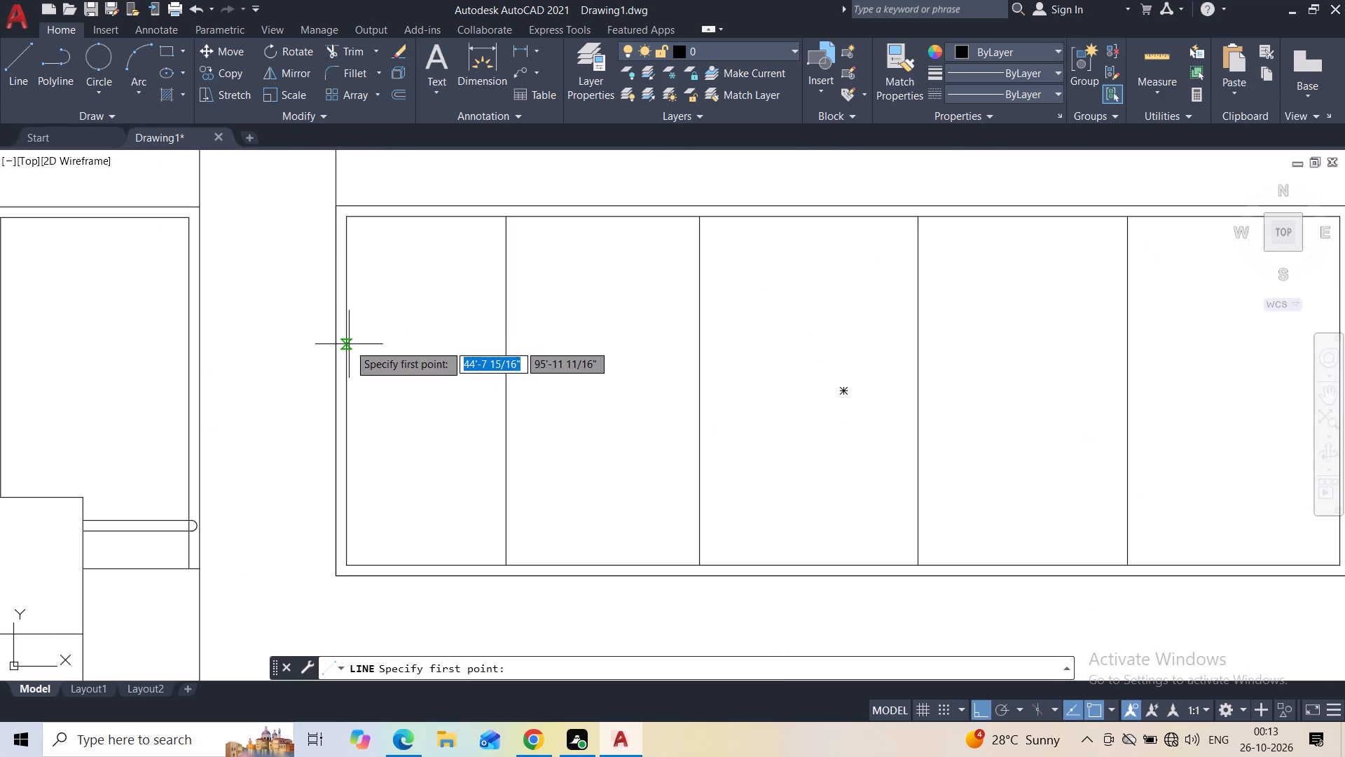
click(349, 345)
click(506, 348)
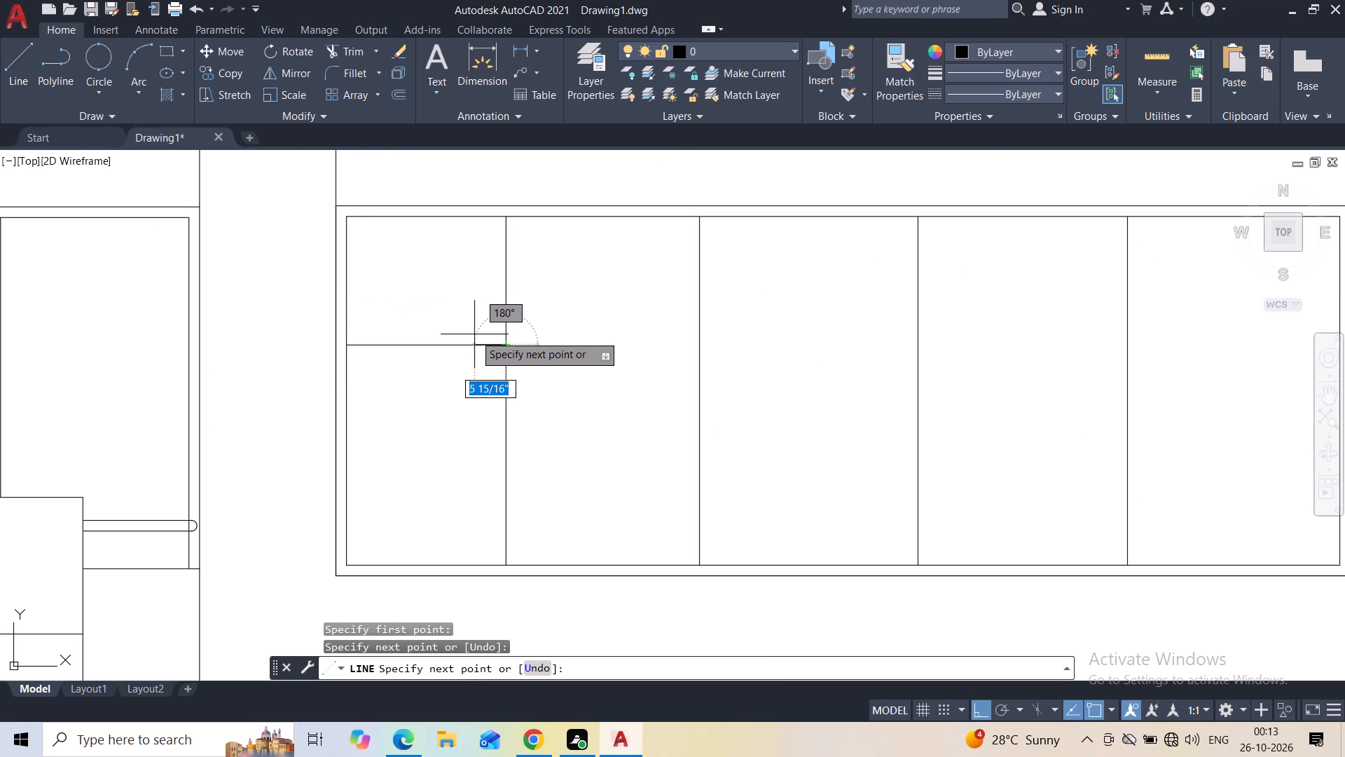
key(Escape)
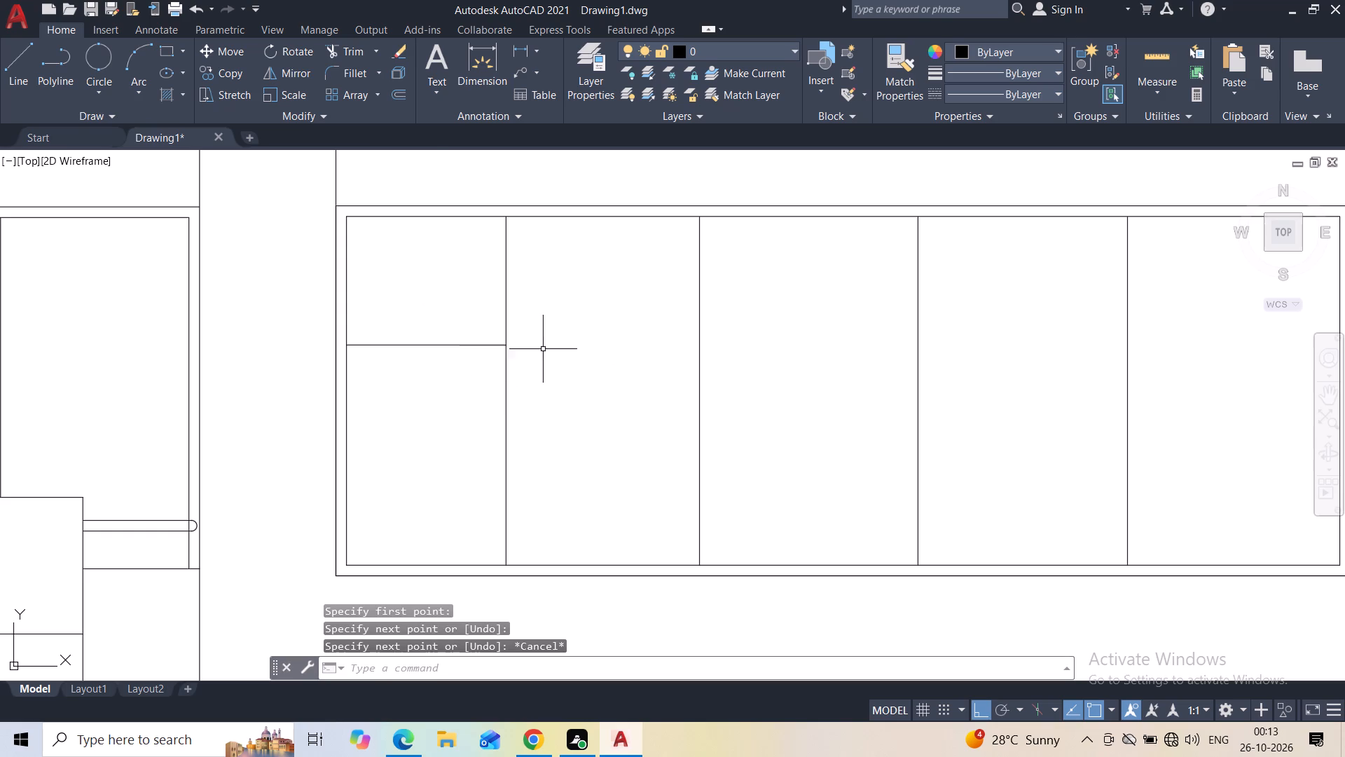
scroll(602, 360, down, 1)
middle_drag(696, 379, 581, 377)
click(377, 336)
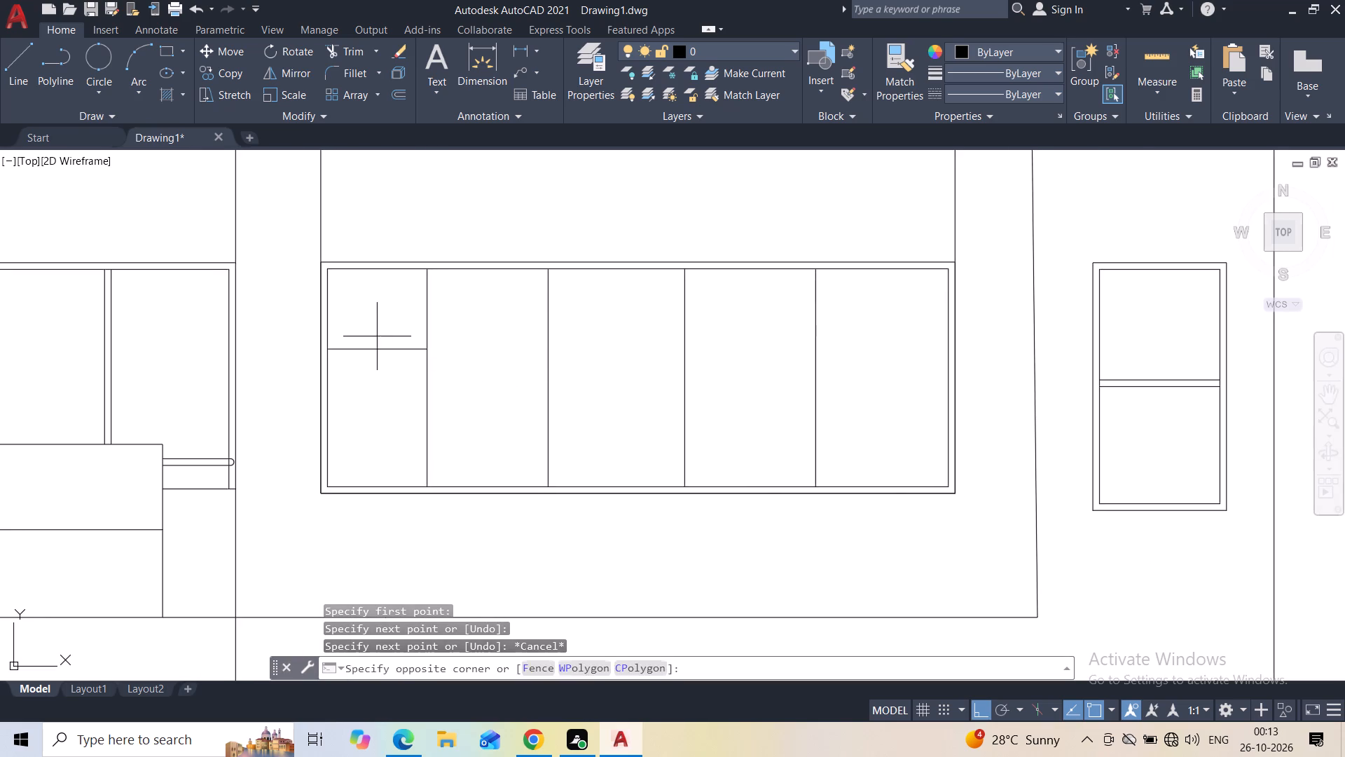
click(375, 381)
key(Escape)
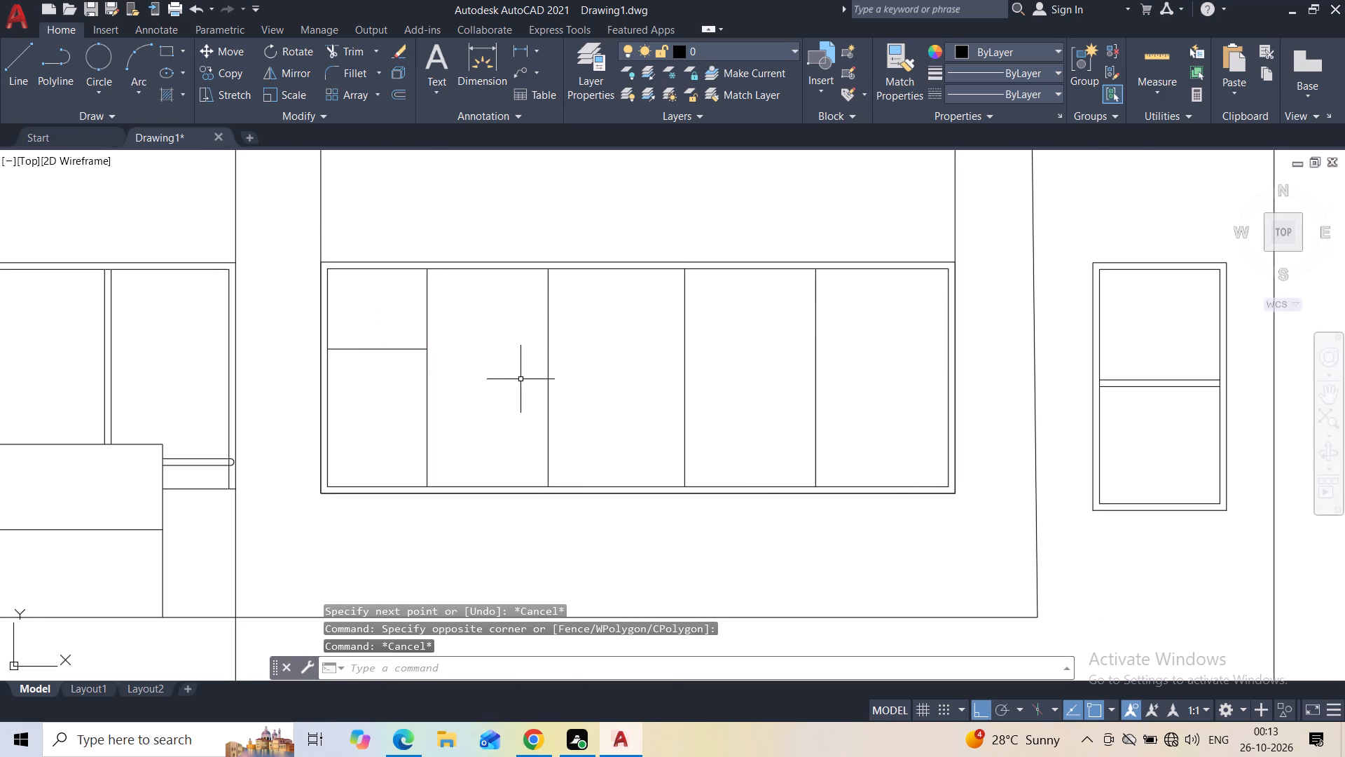
Split the wide window's middle pane with a full-height vertical line and draw a horizontal line across its right half, below mid-height.
key(space)
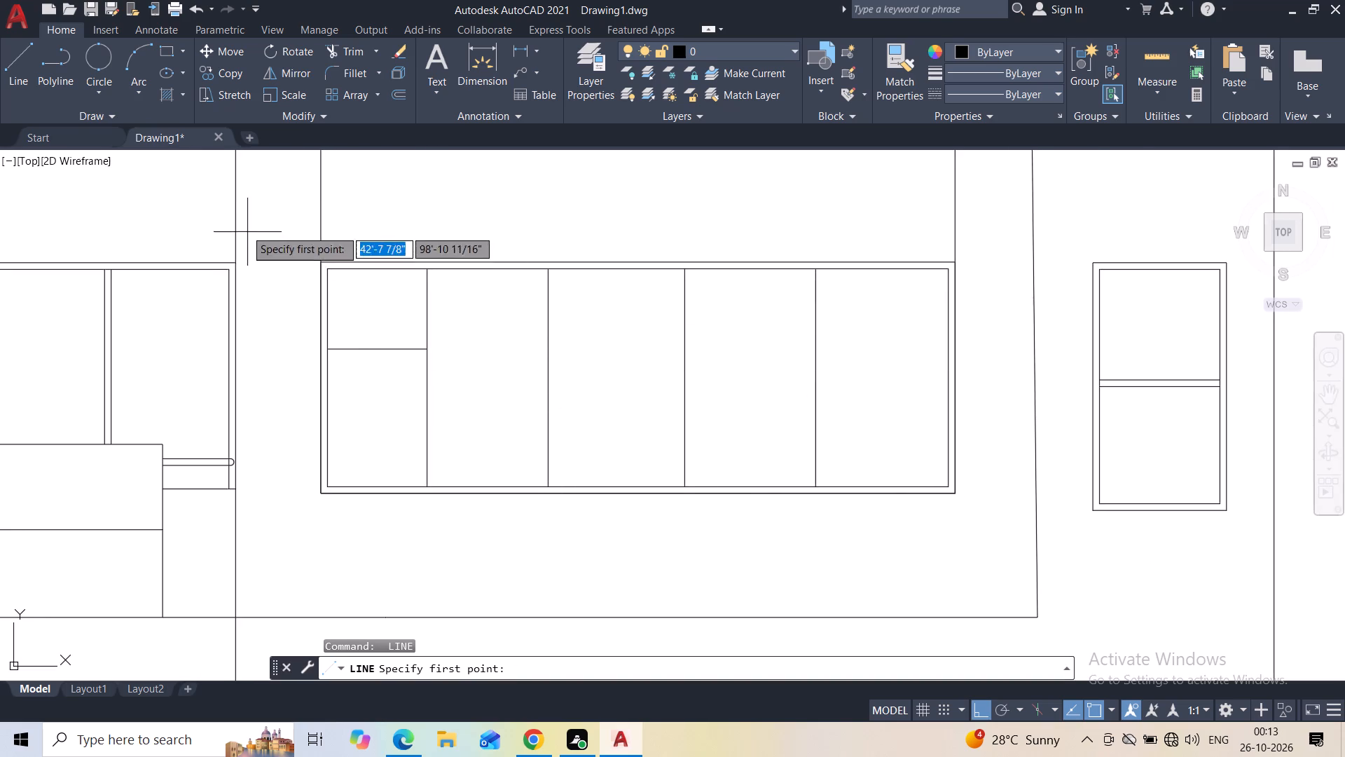
click(615, 273)
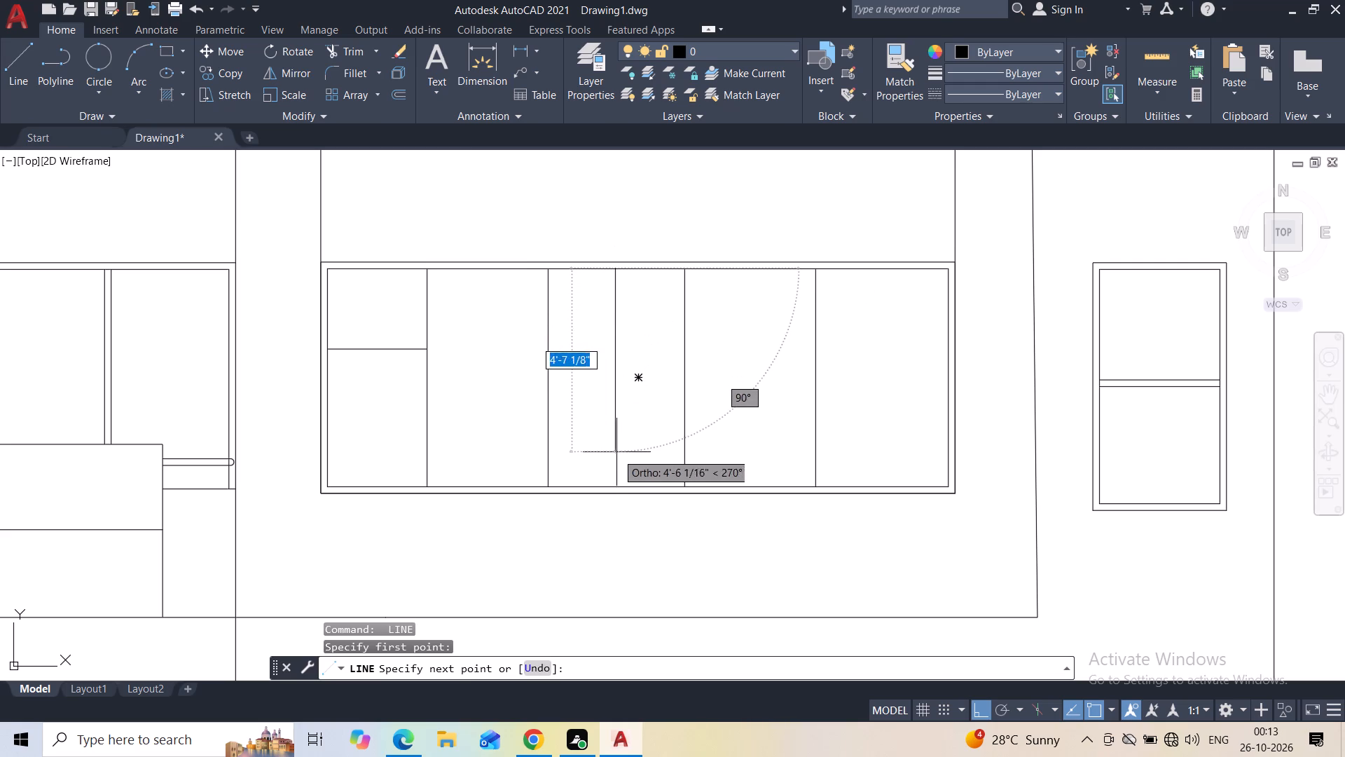
click(616, 482)
key(Escape)
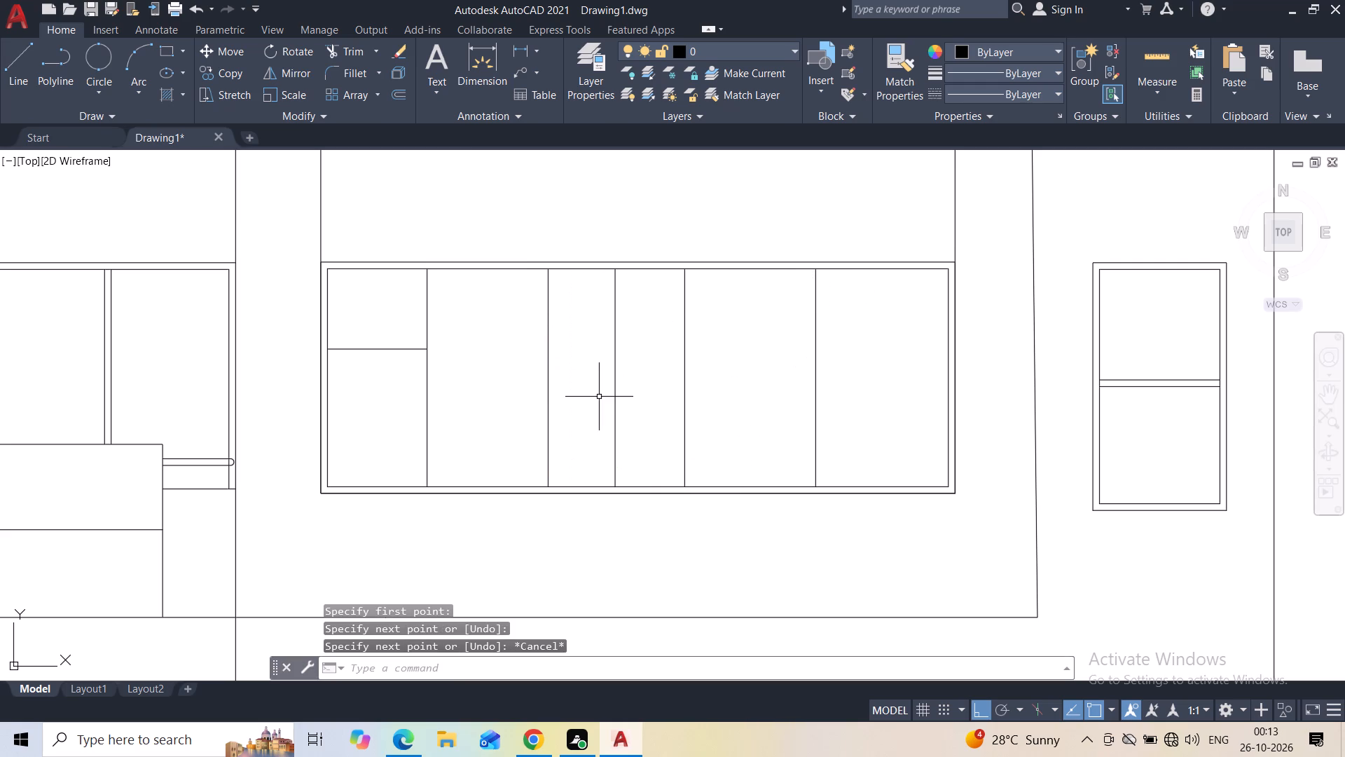
key(space)
click(619, 407)
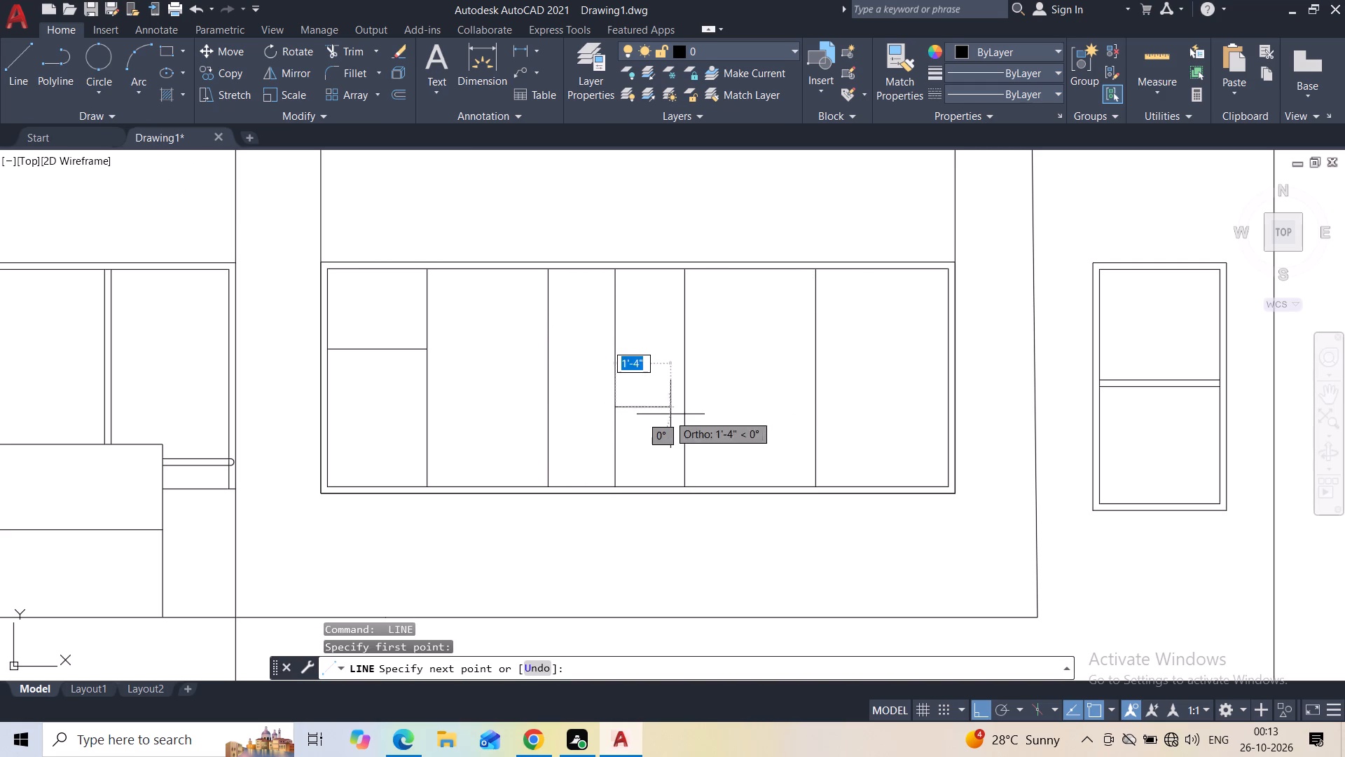
click(678, 414)
key(Escape)
Offset the leftmost pane's horizontal line 2" downward, the middle pane's horizontal line 2" upward and its vertical split 2" to the left.
click(399, 333)
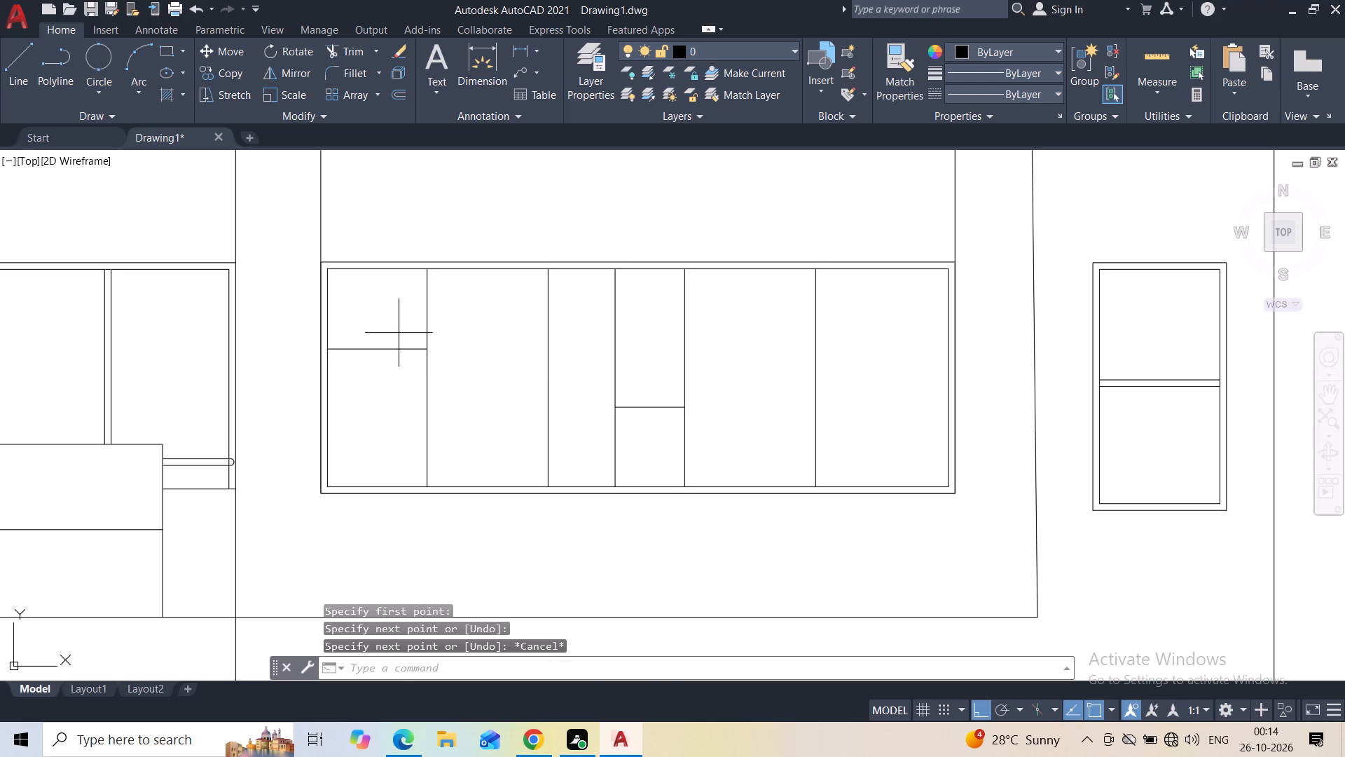
click(361, 389)
click(396, 99)
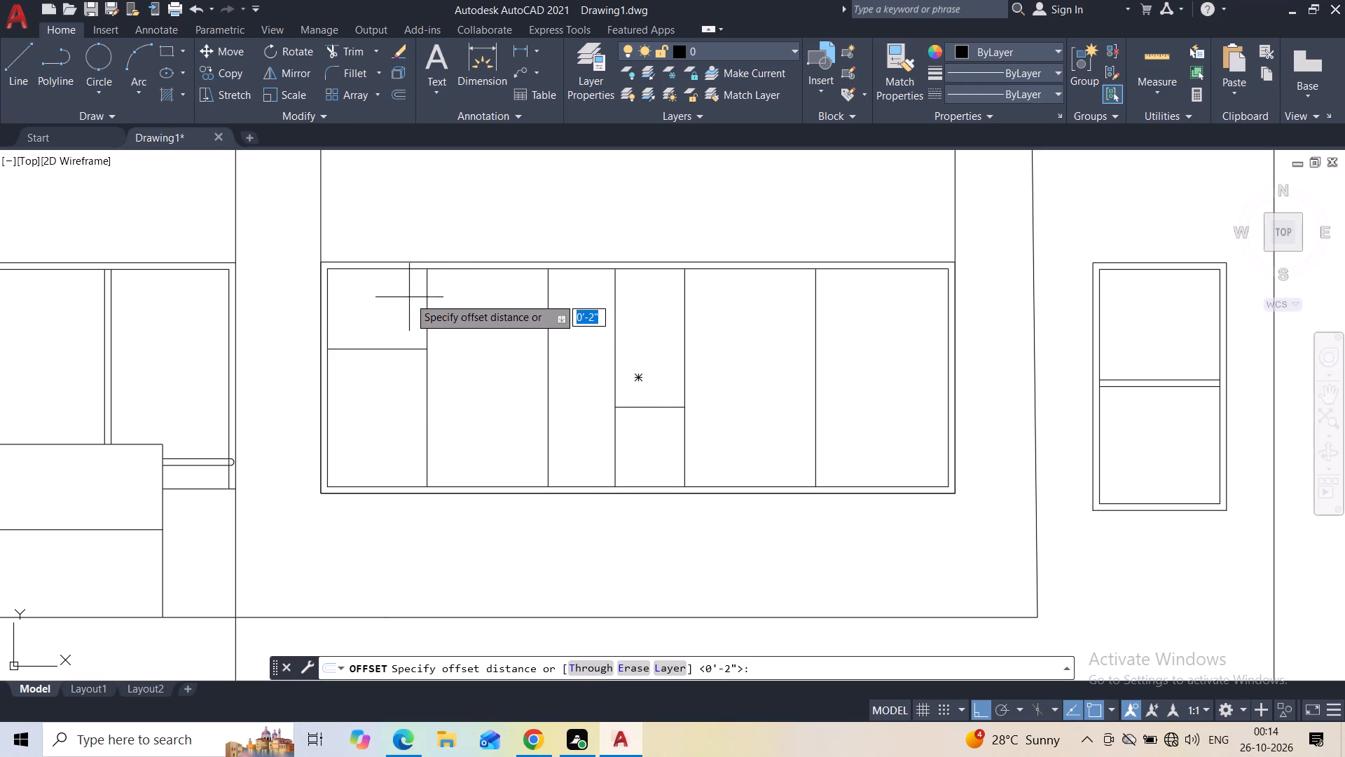
text(2")
key(Return)
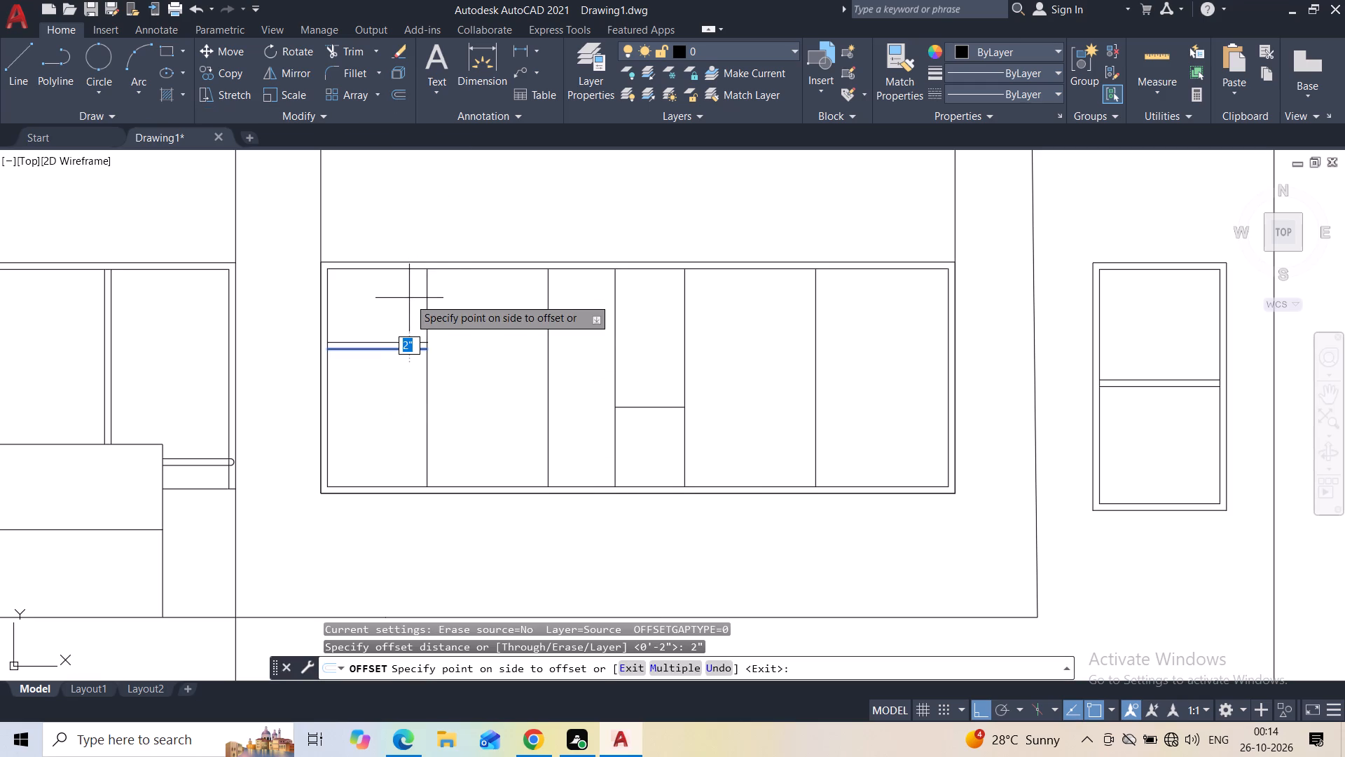
click(385, 400)
click(642, 408)
click(640, 393)
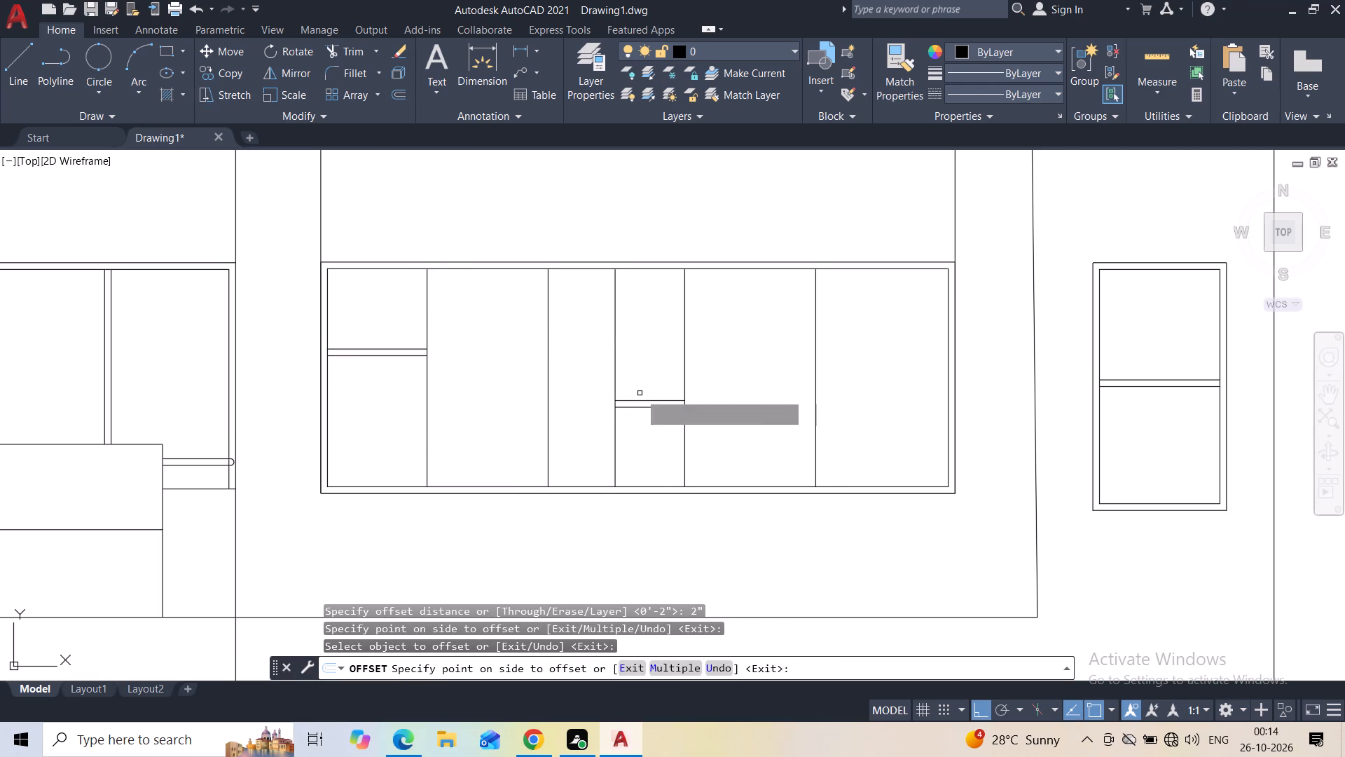
click(614, 383)
click(593, 385)
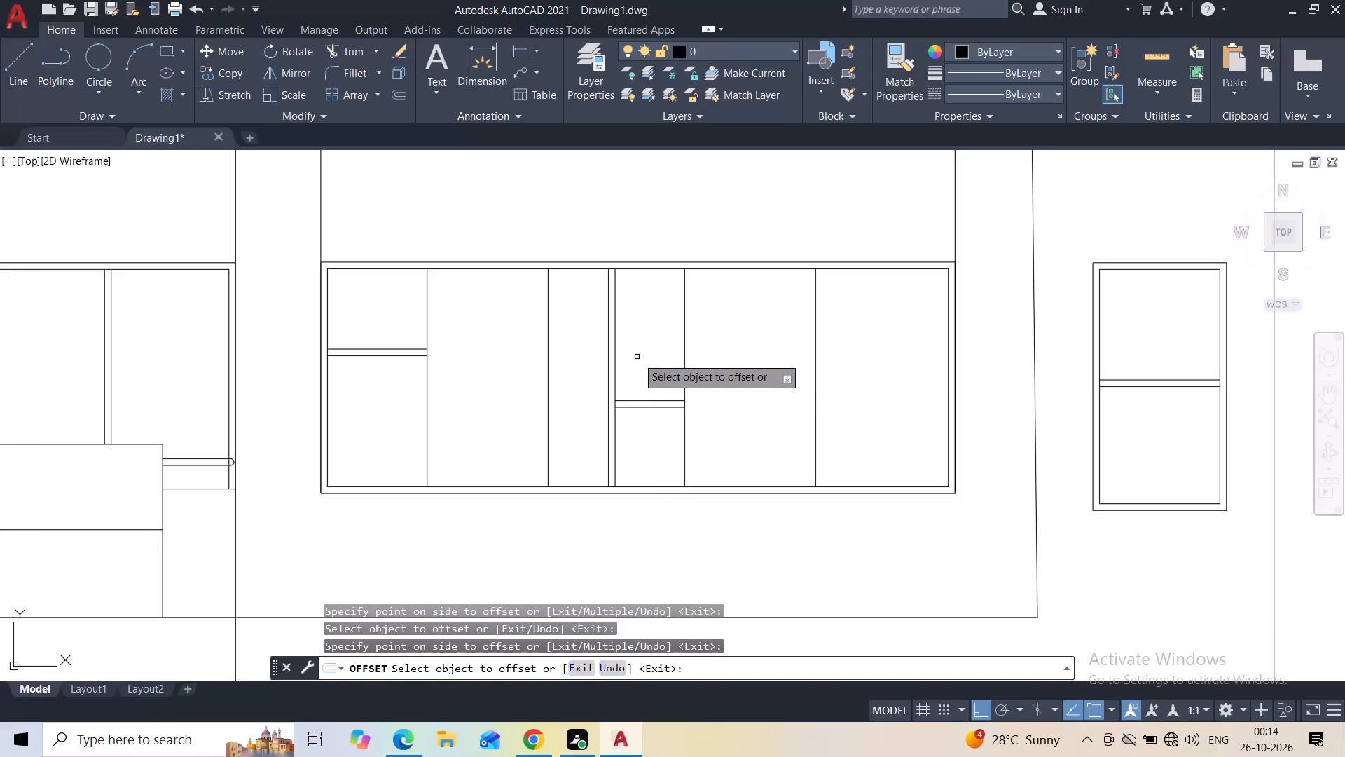
key(Escape)
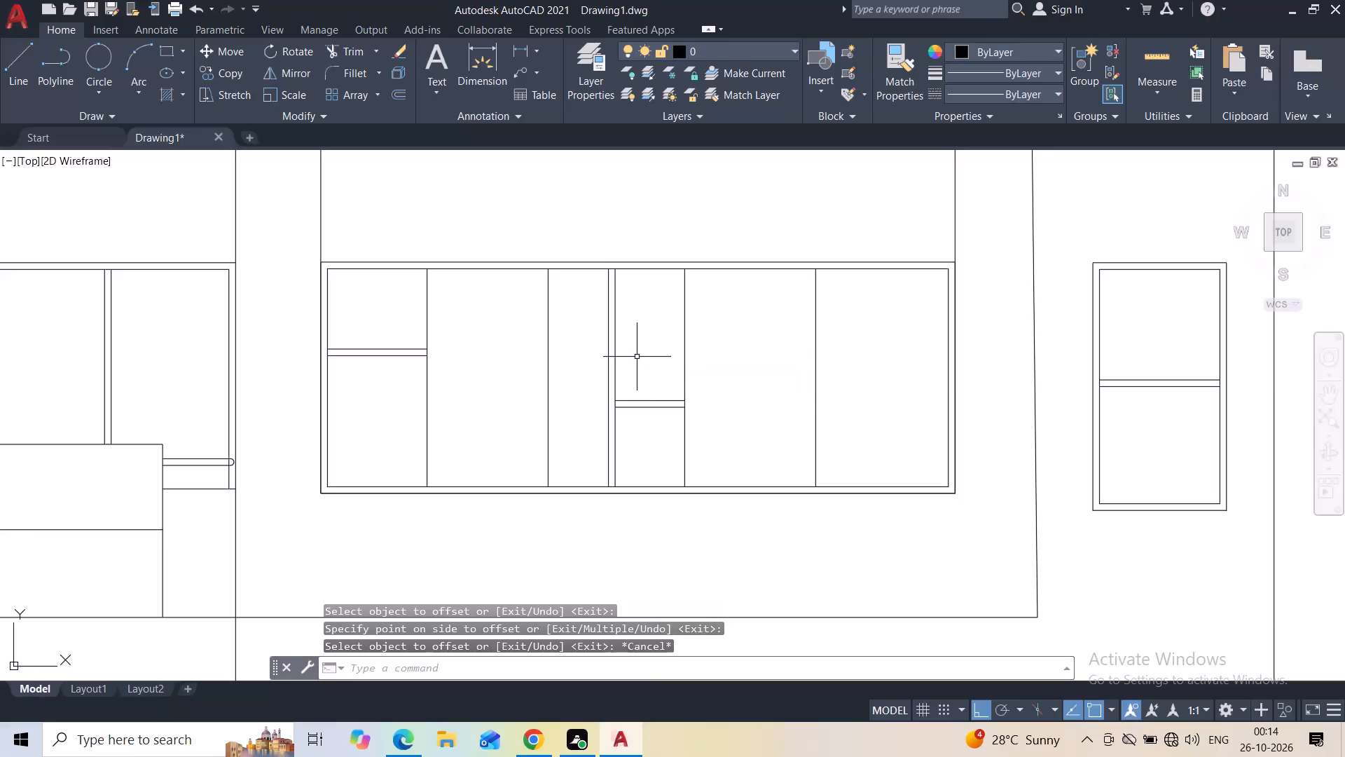
scroll(637, 357, down, 1)
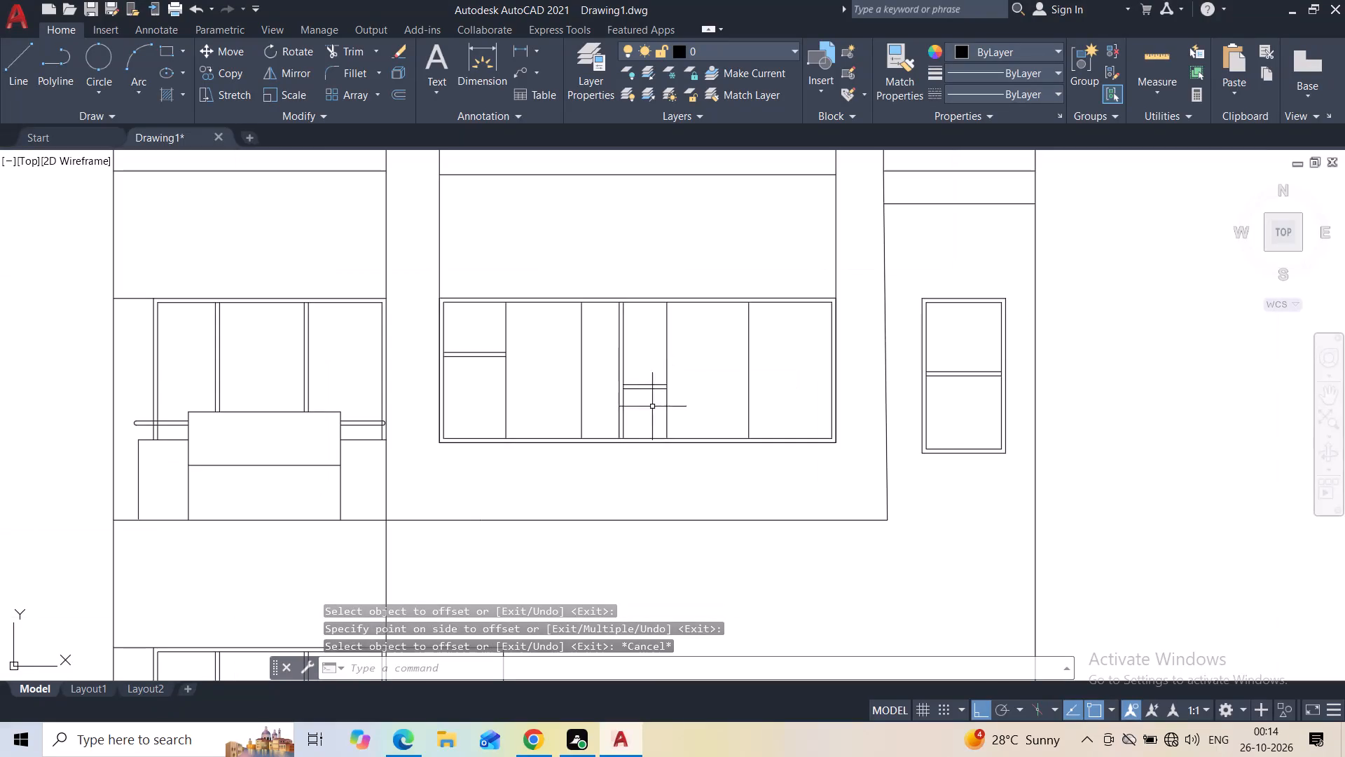
Draw a horizontal line about 3' long to the right from the upper-right corner of the second-highest balcony recess.
middle_drag(539, 467, 569, 399)
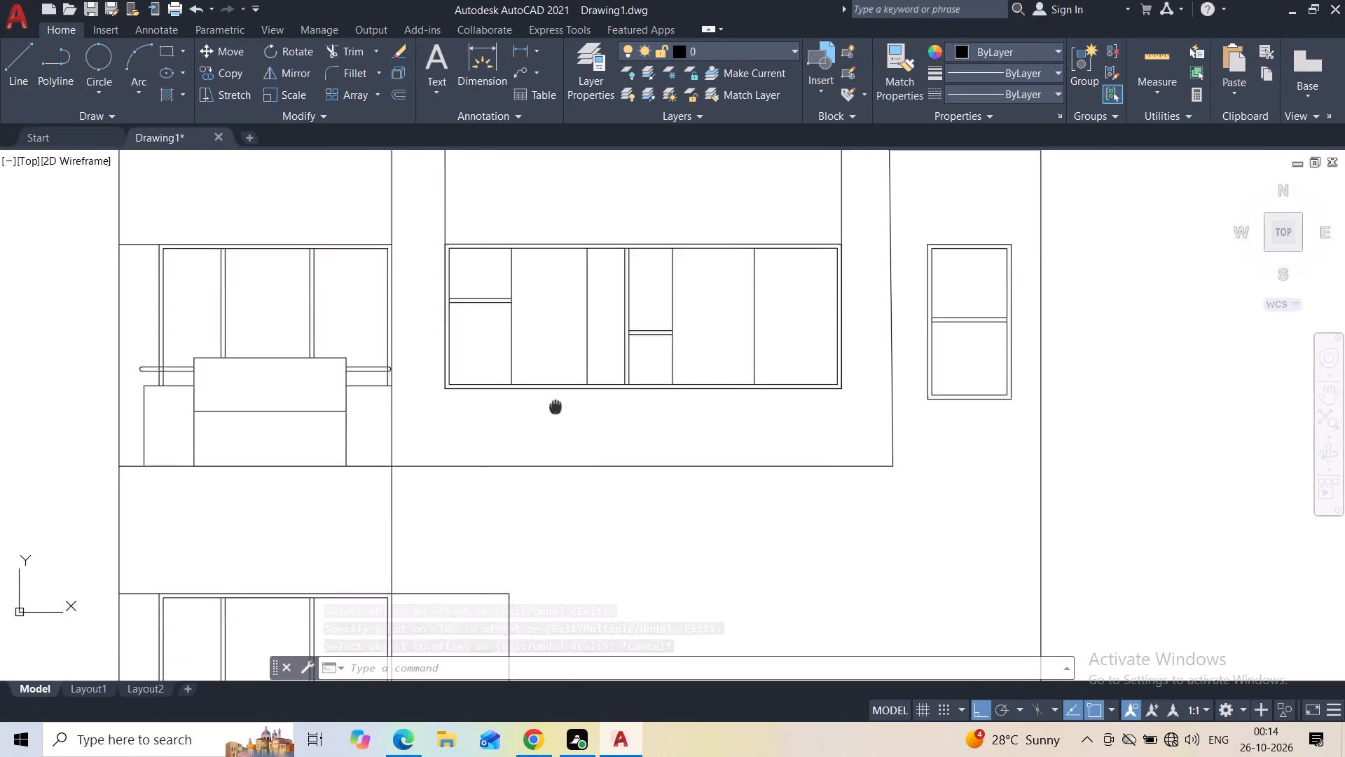
middle_drag(569, 399, 570, 318)
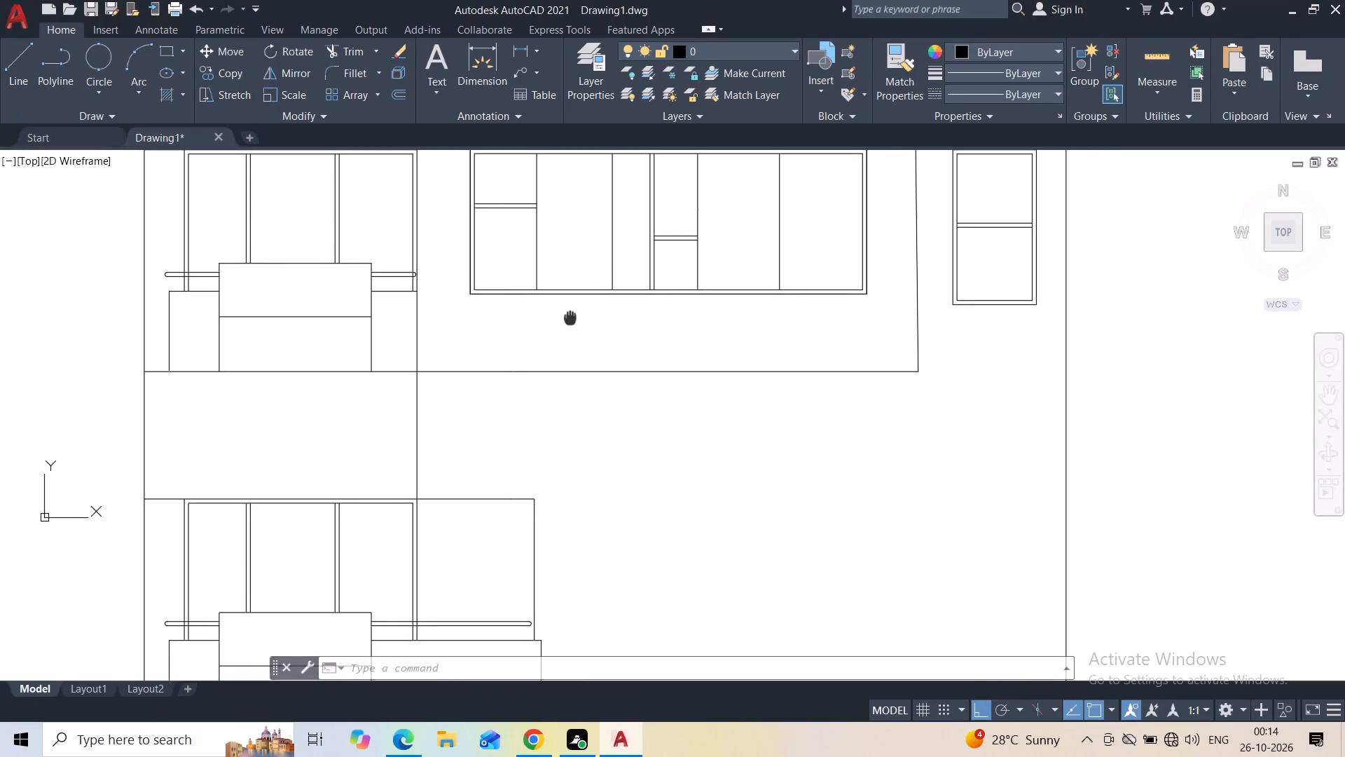
middle_drag(570, 318, 551, 281)
scroll(551, 281, down, 1)
middle_drag(604, 434, 556, 353)
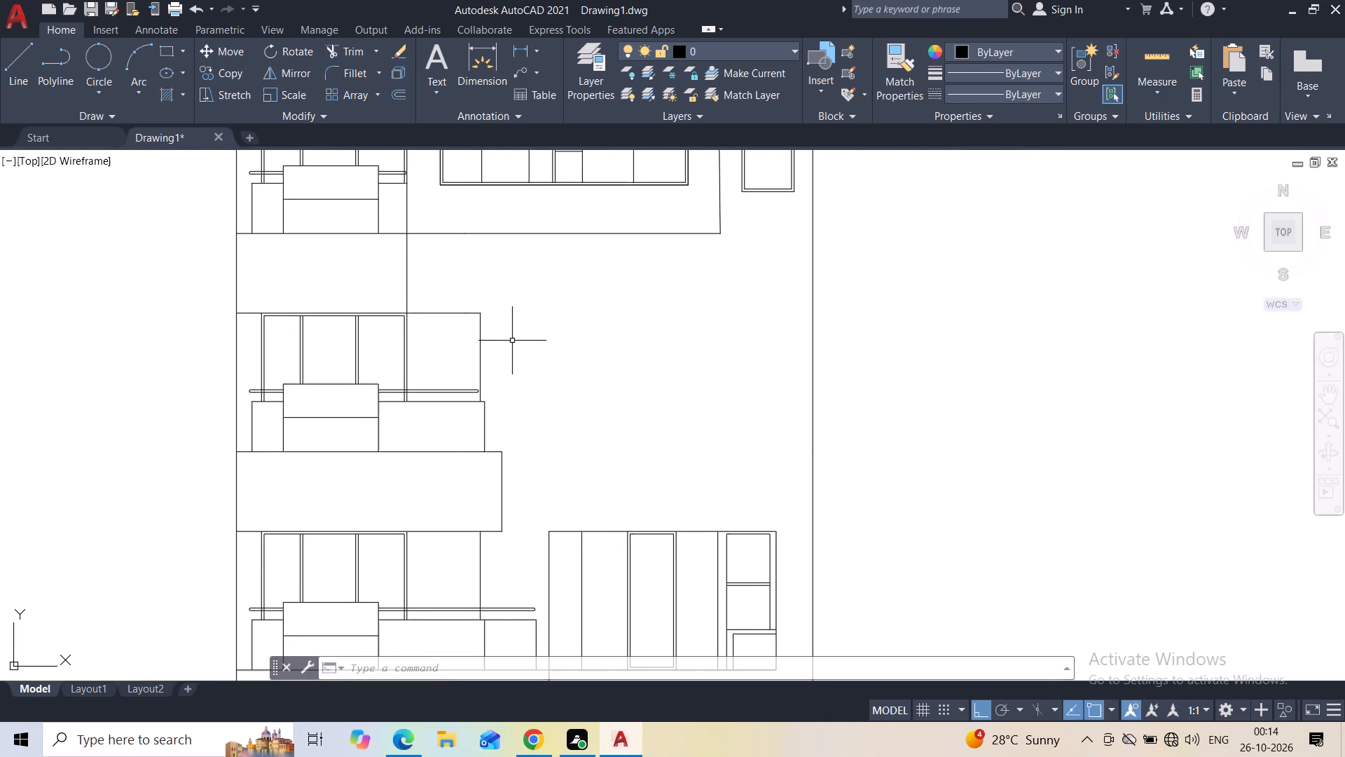
click(16, 67)
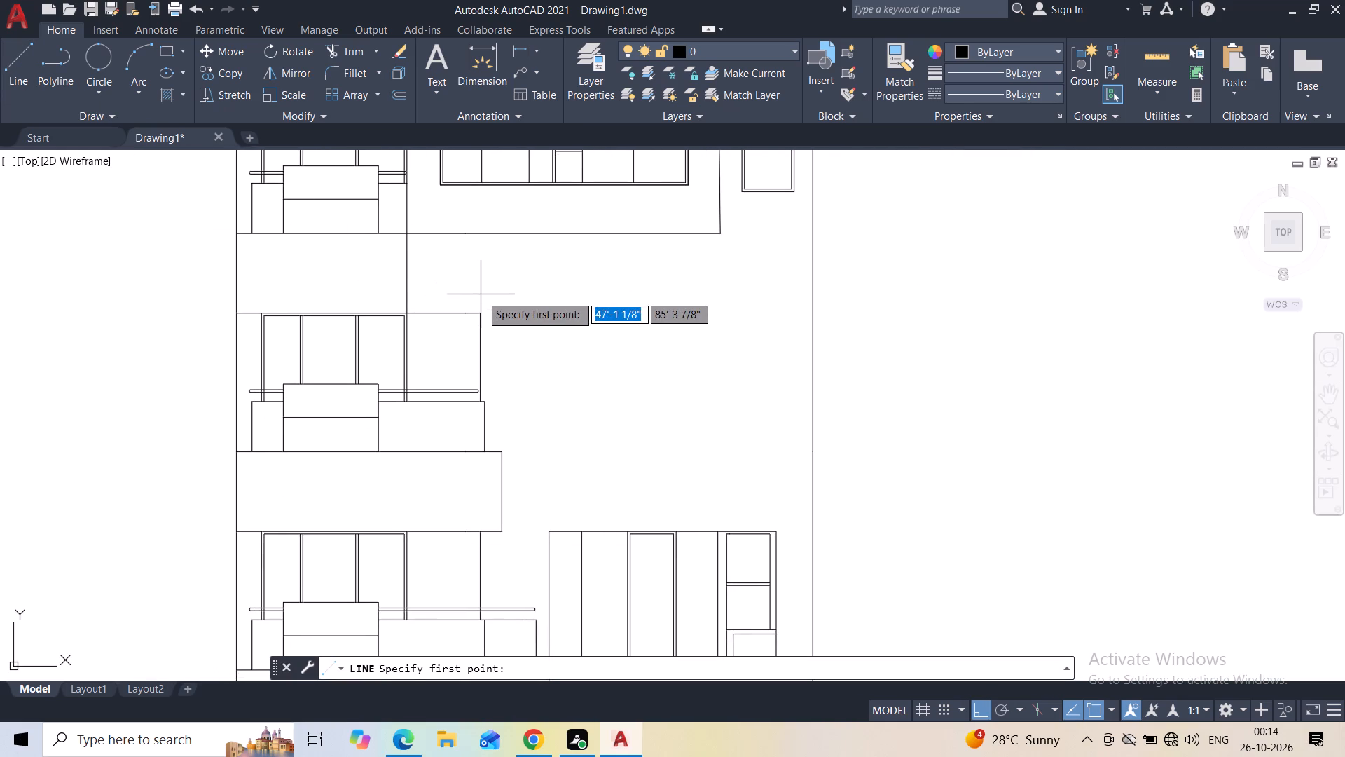
middle_drag(563, 408, 534, 302)
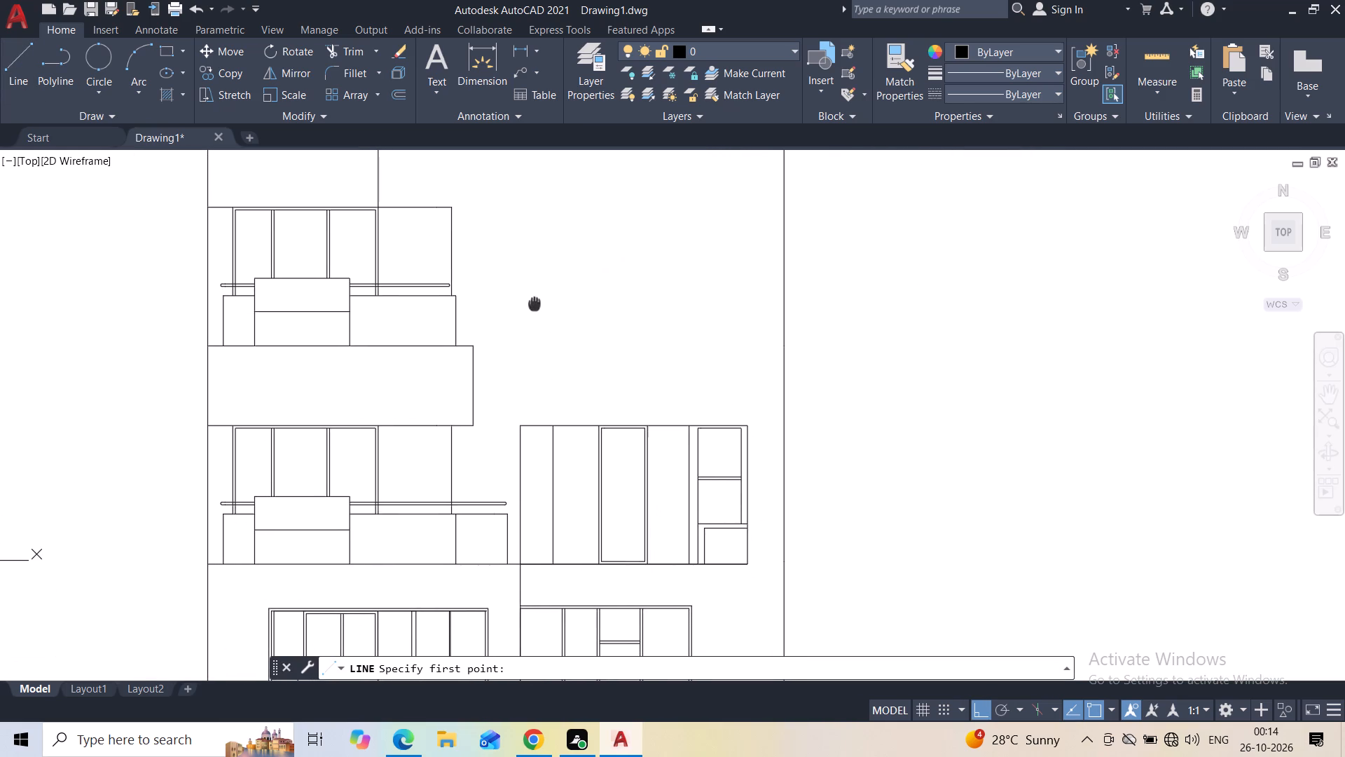
middle_drag(534, 302, 534, 287)
scroll(534, 280, down, 1)
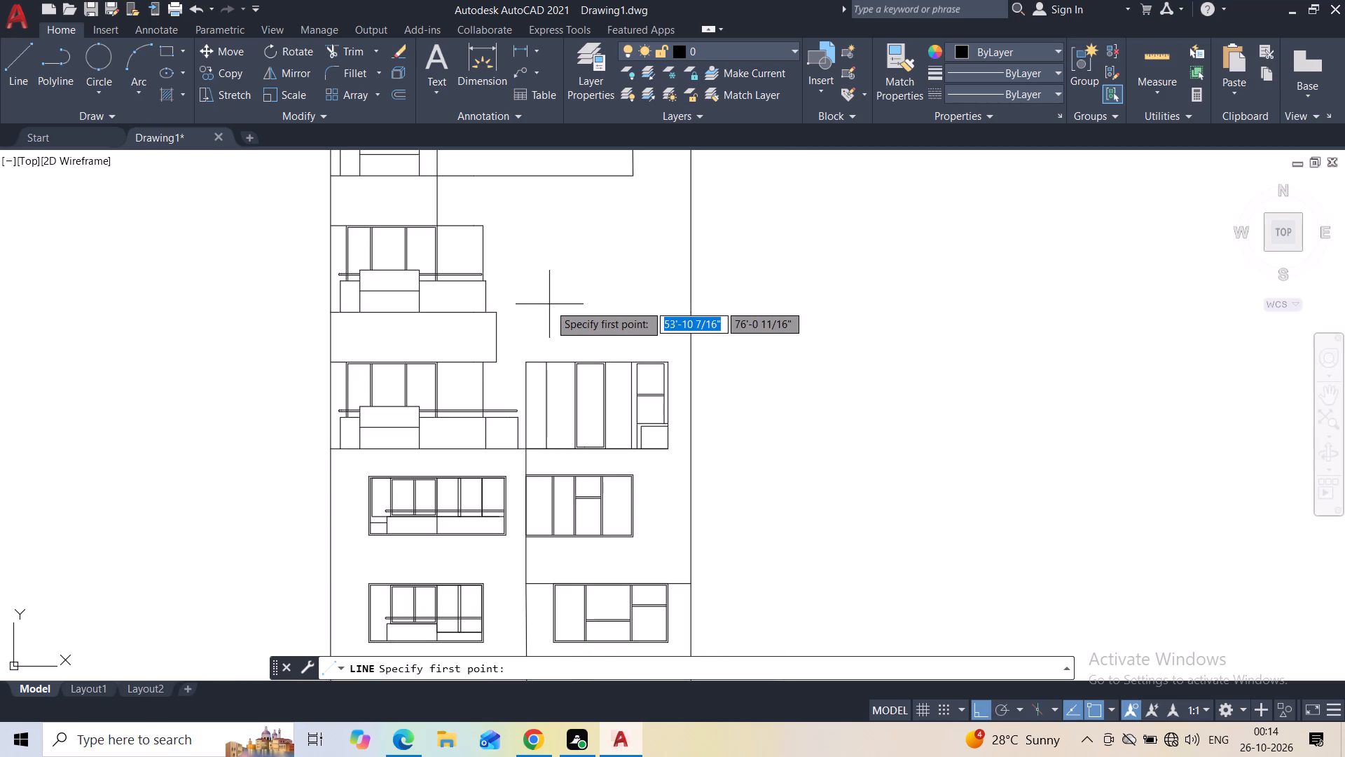
click(485, 231)
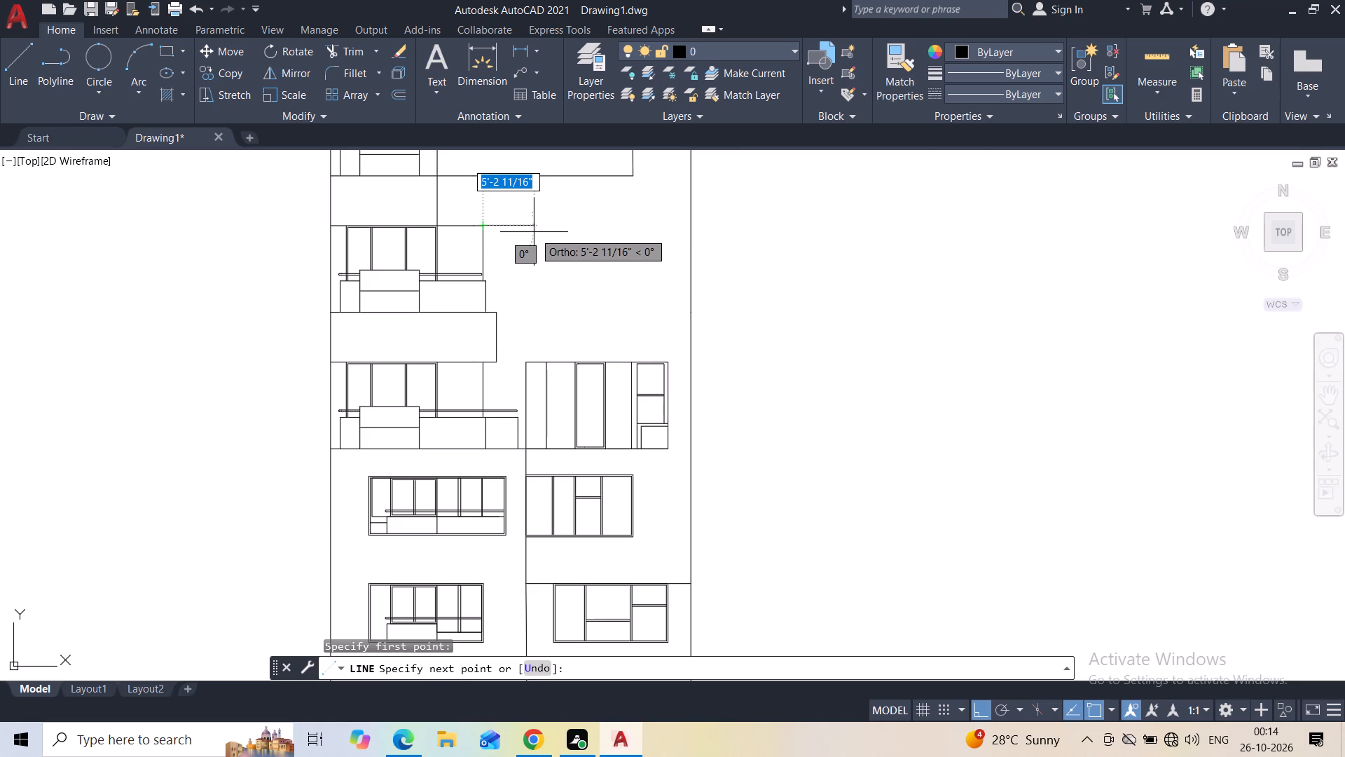
scroll(527, 235, up, 1)
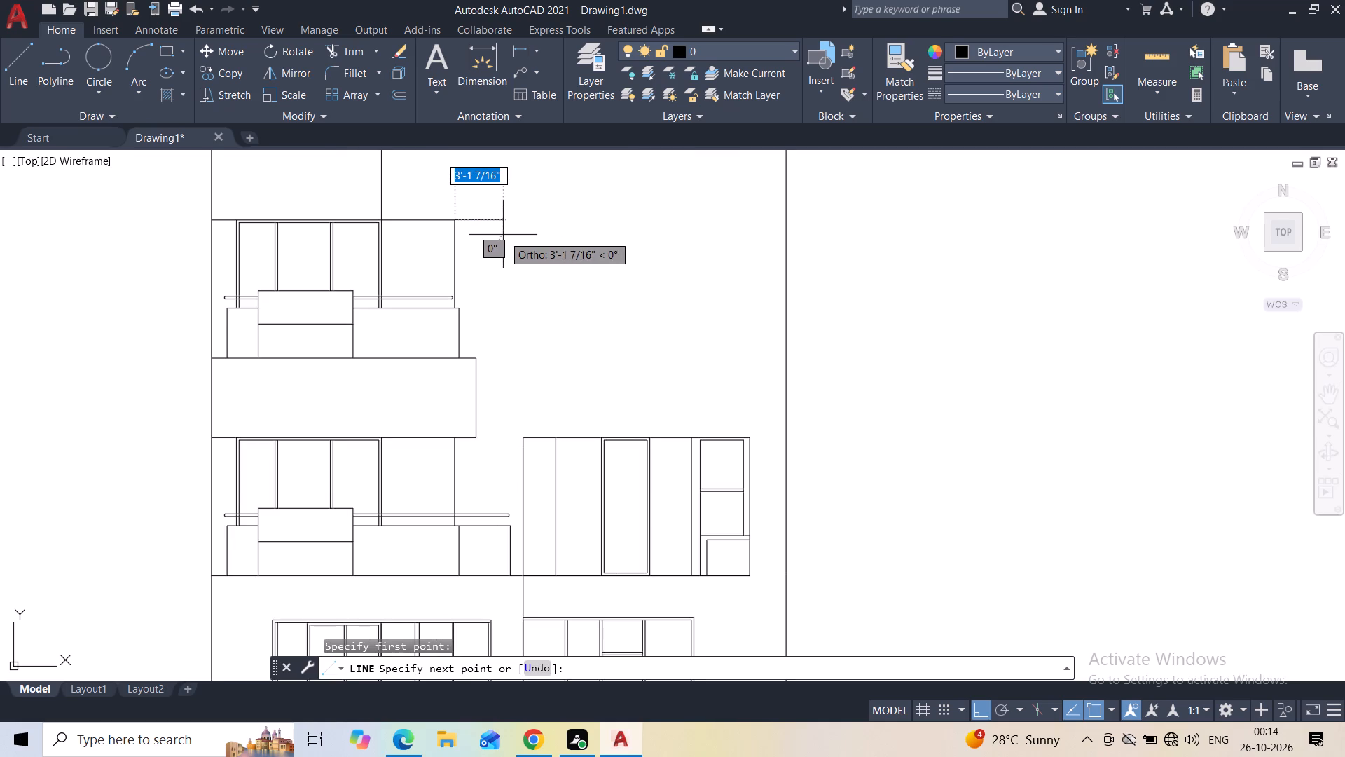
click(505, 235)
key(Escape)
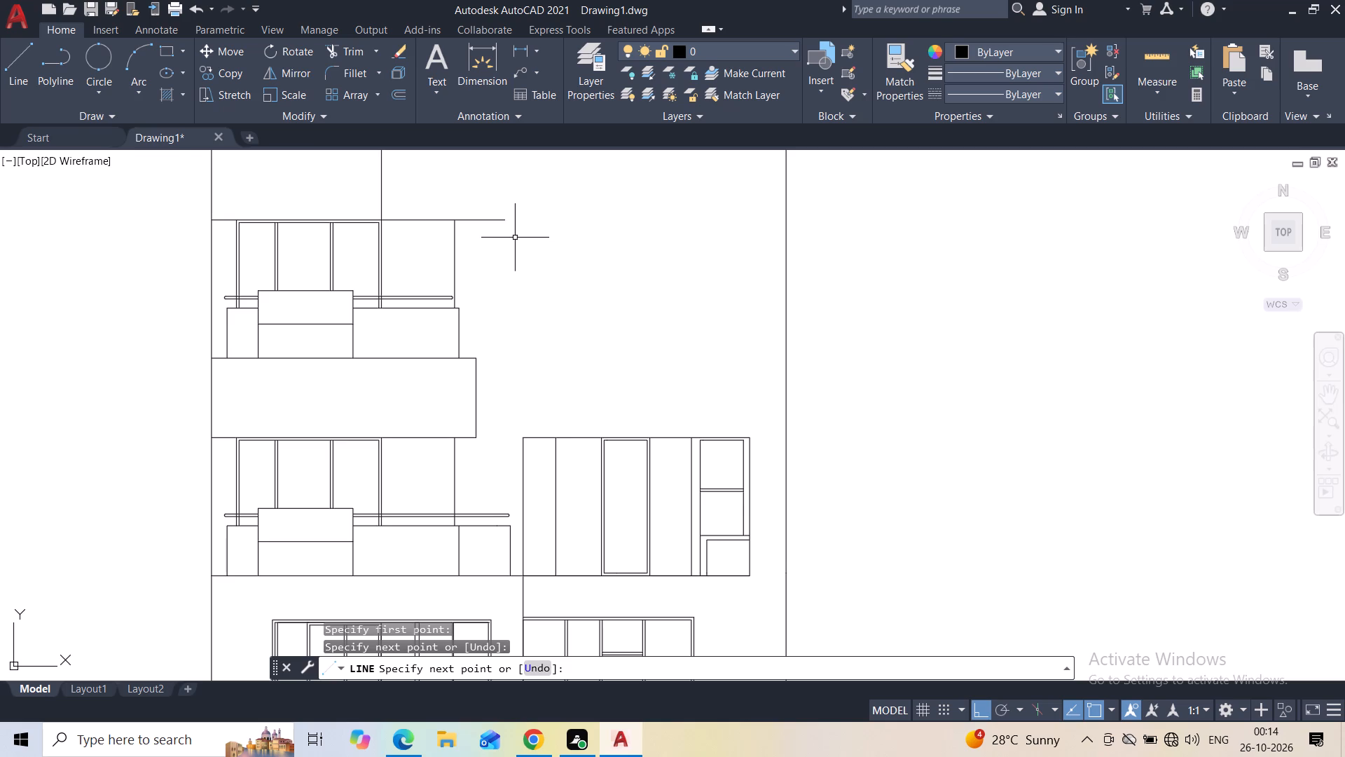
Draw a window rectangle about 12'-4" by 8'-11" from the new line's end, down to the balcony's floor level.
click(164, 51)
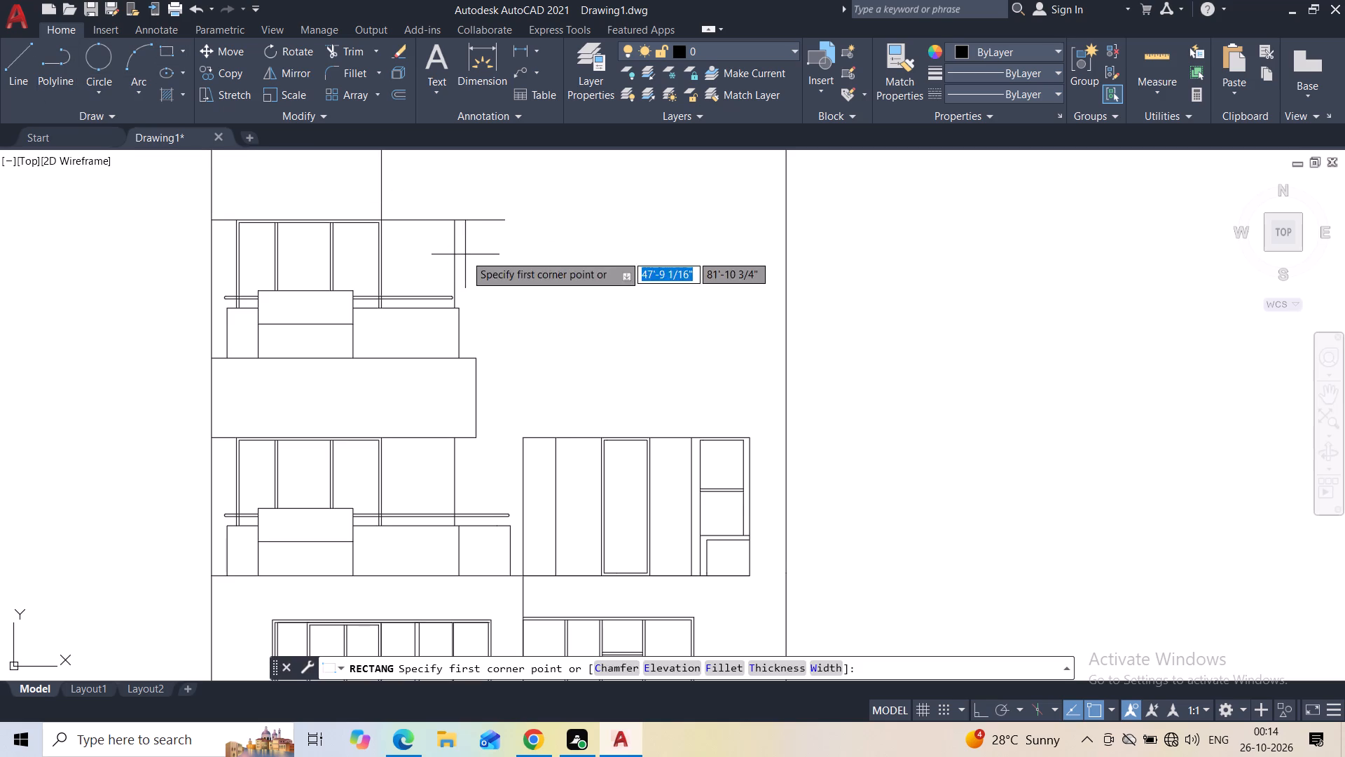
click(505, 224)
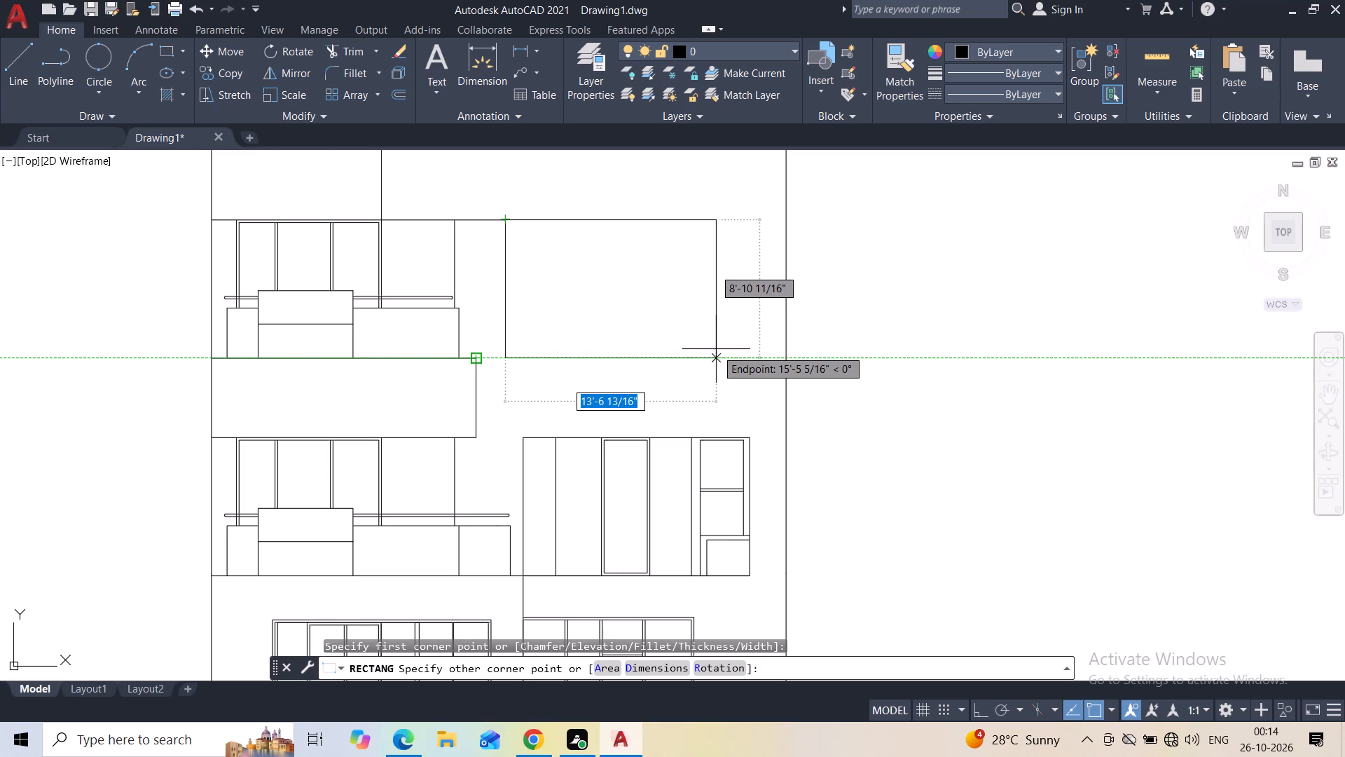
middle_drag(716, 350, 703, 434)
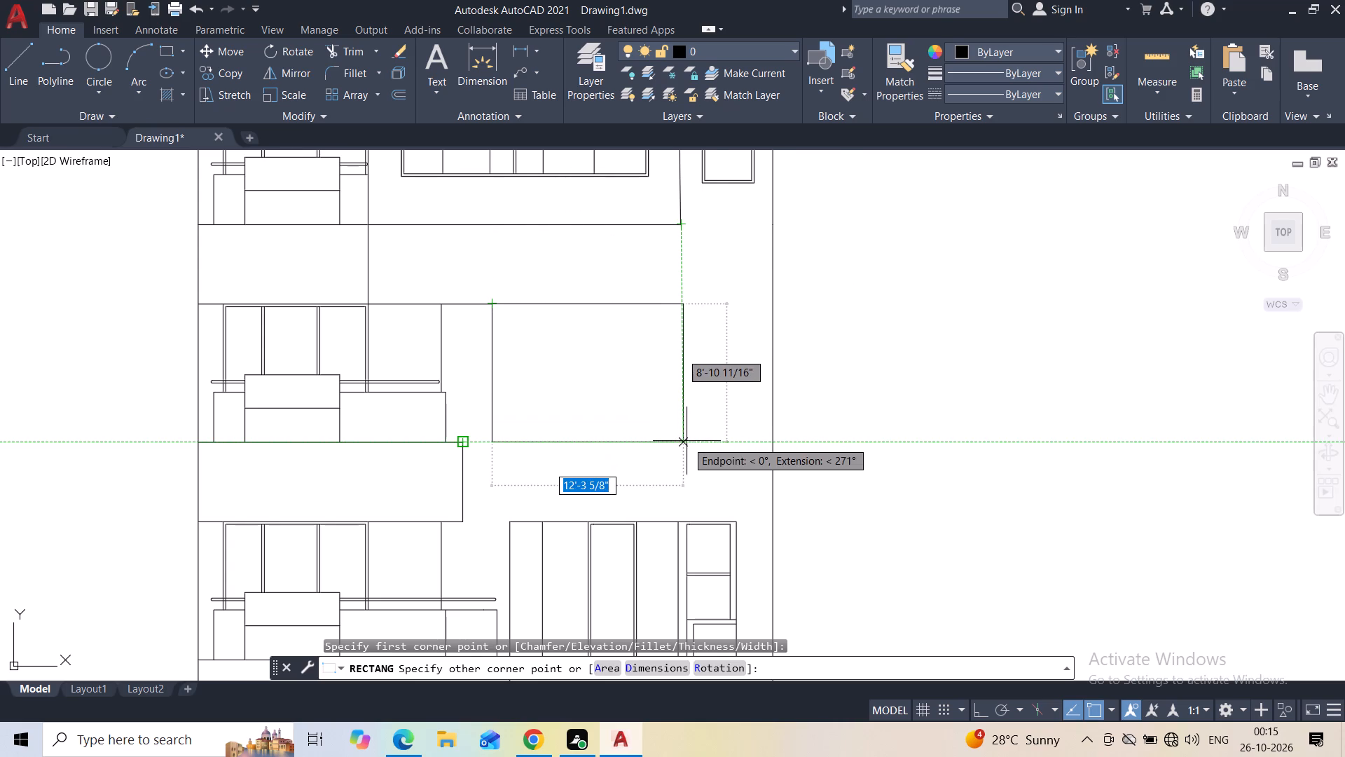
click(687, 441)
key(Escape)
Draw a full-height vertical line in the new window rectangle, about a quarter of the way from its left edge.
middle_drag(645, 376, 634, 324)
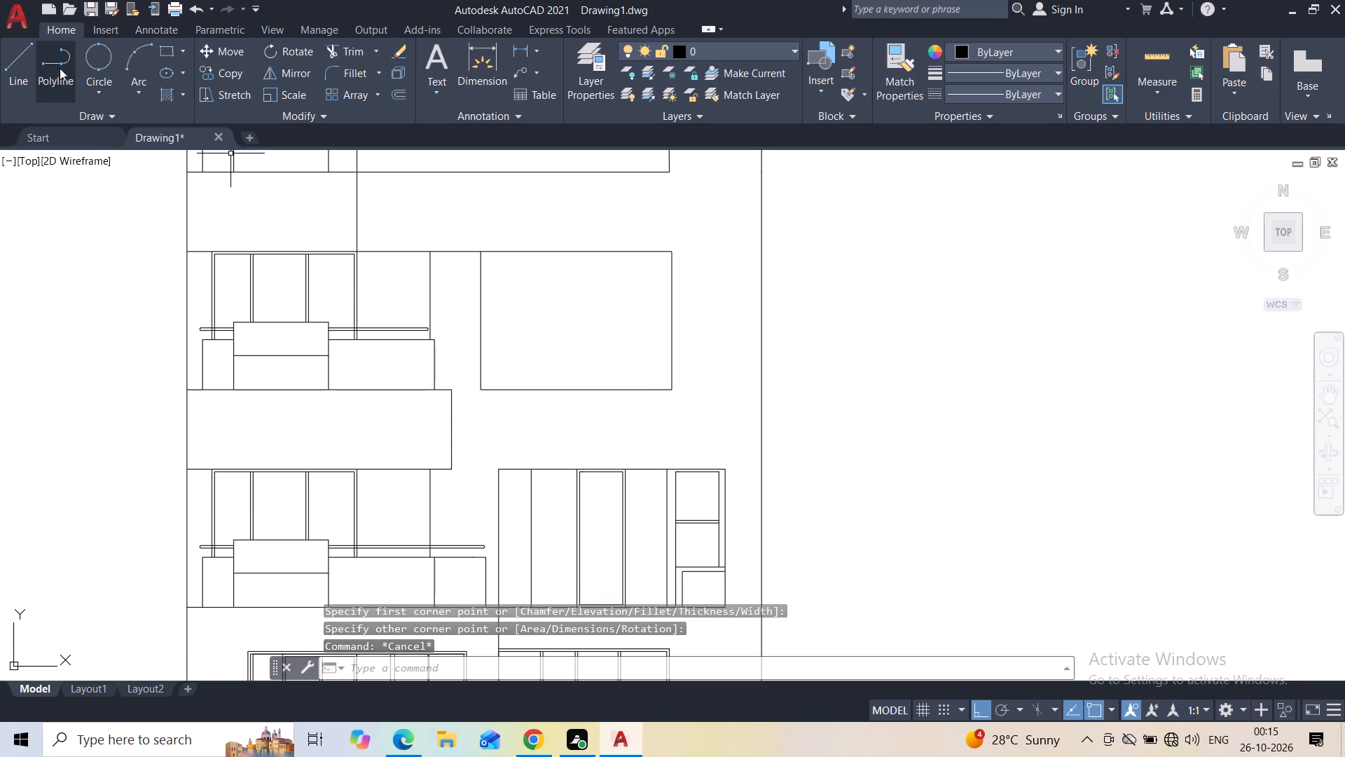
click(29, 76)
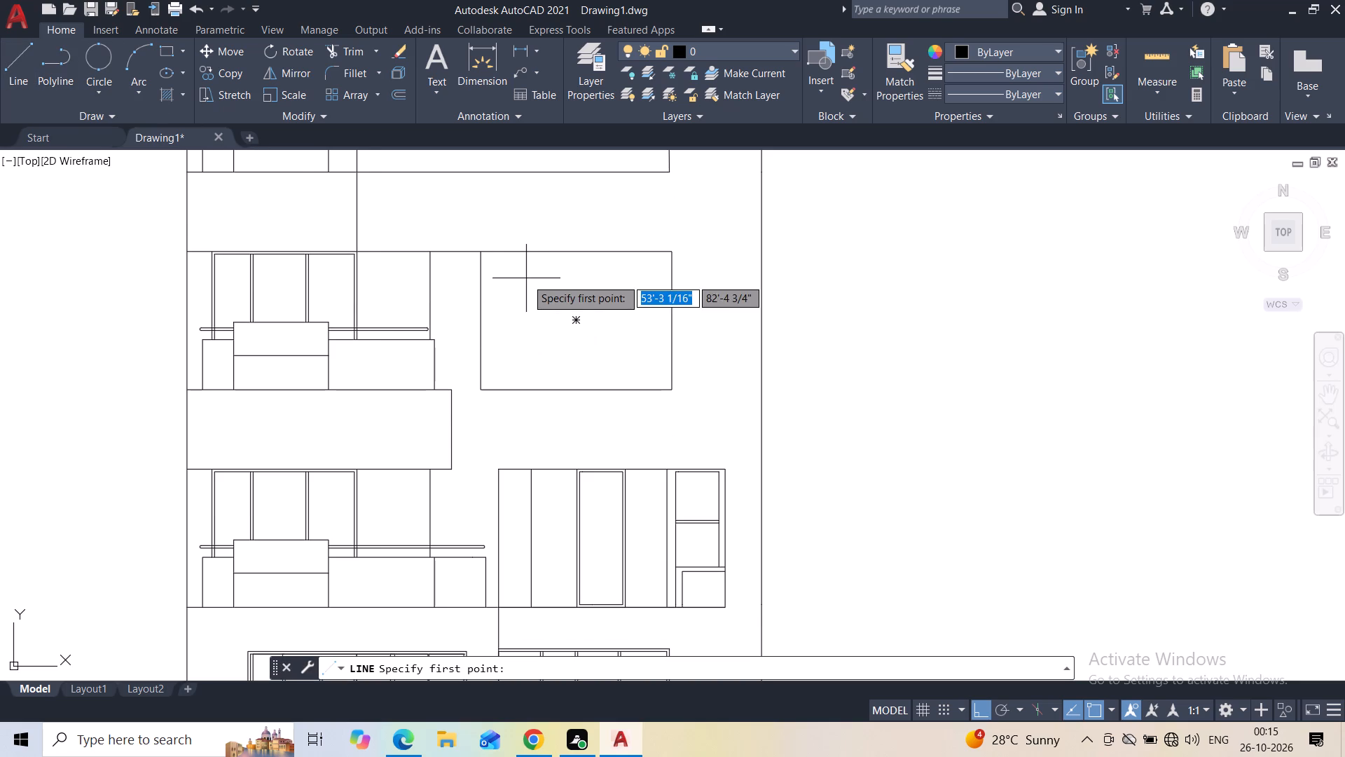
click(527, 254)
click(535, 388)
key(Escape)
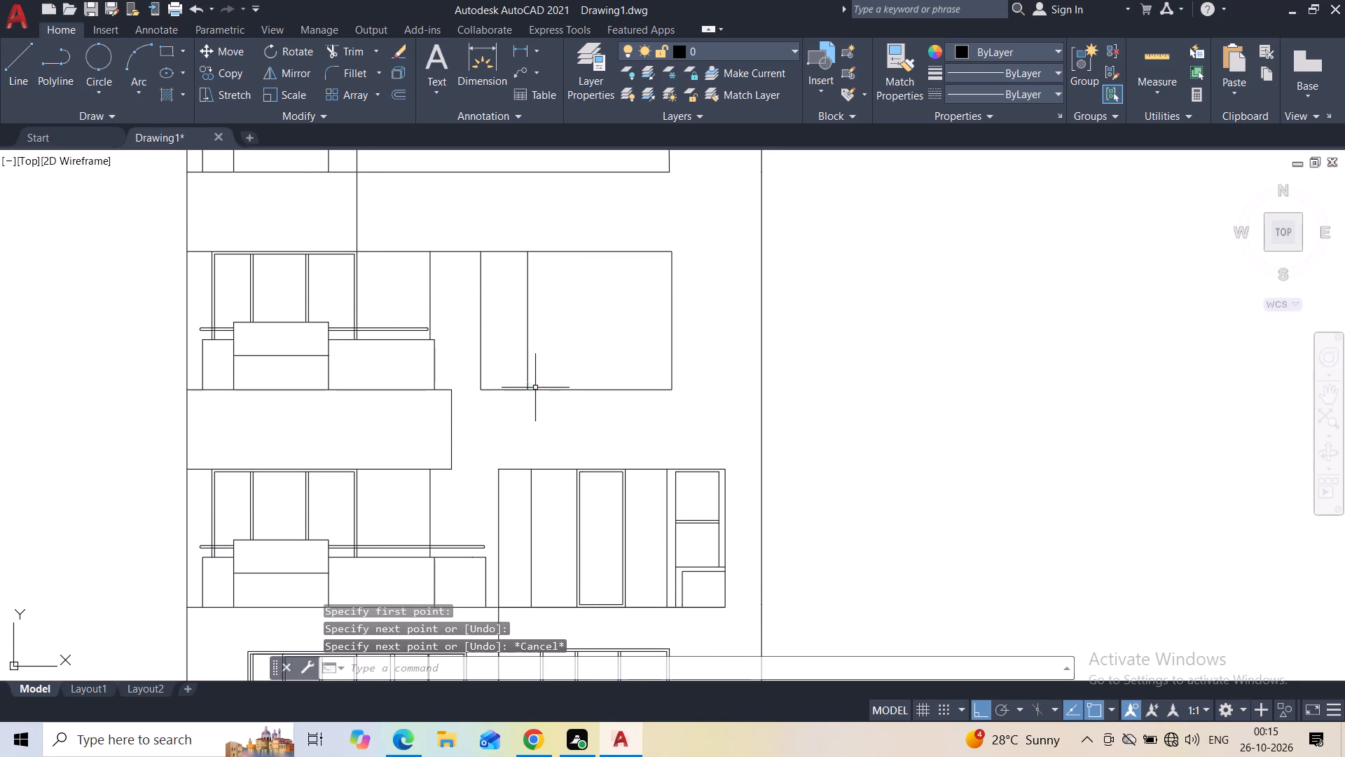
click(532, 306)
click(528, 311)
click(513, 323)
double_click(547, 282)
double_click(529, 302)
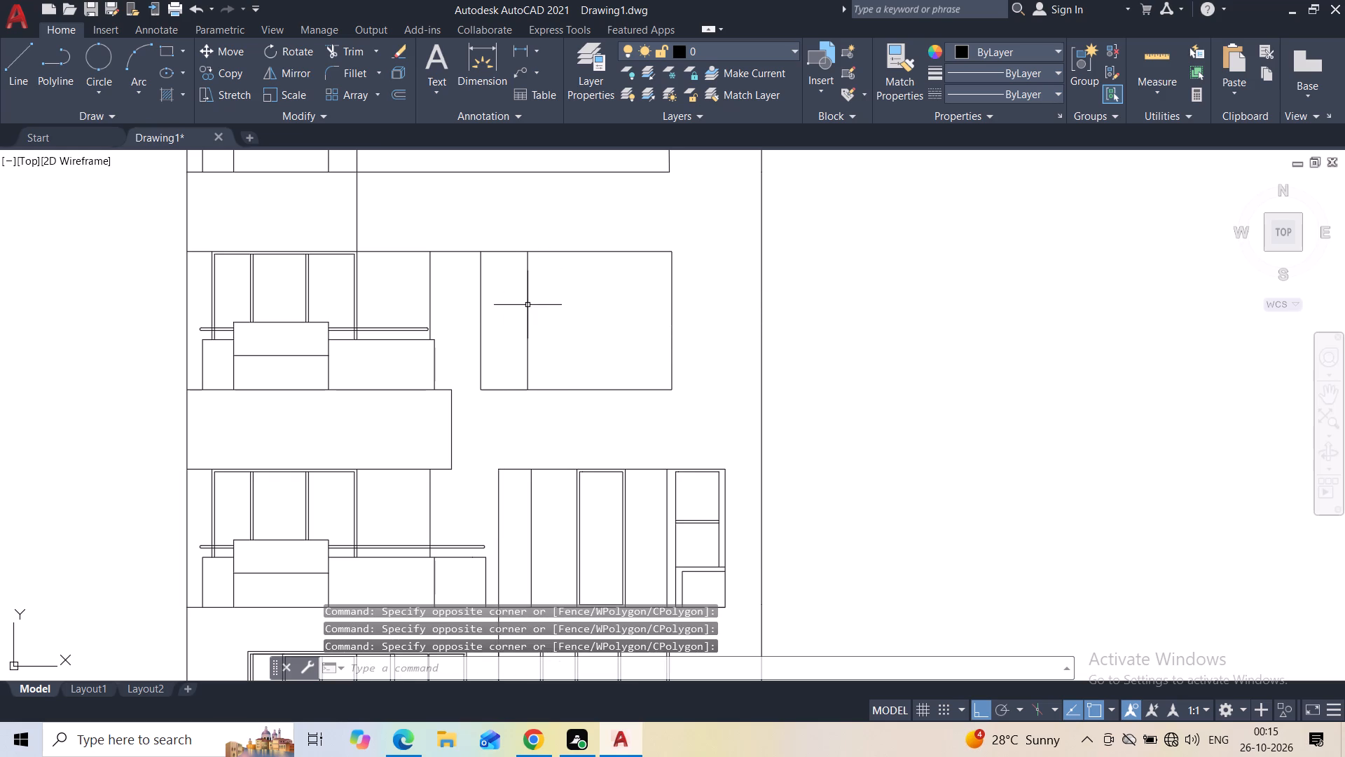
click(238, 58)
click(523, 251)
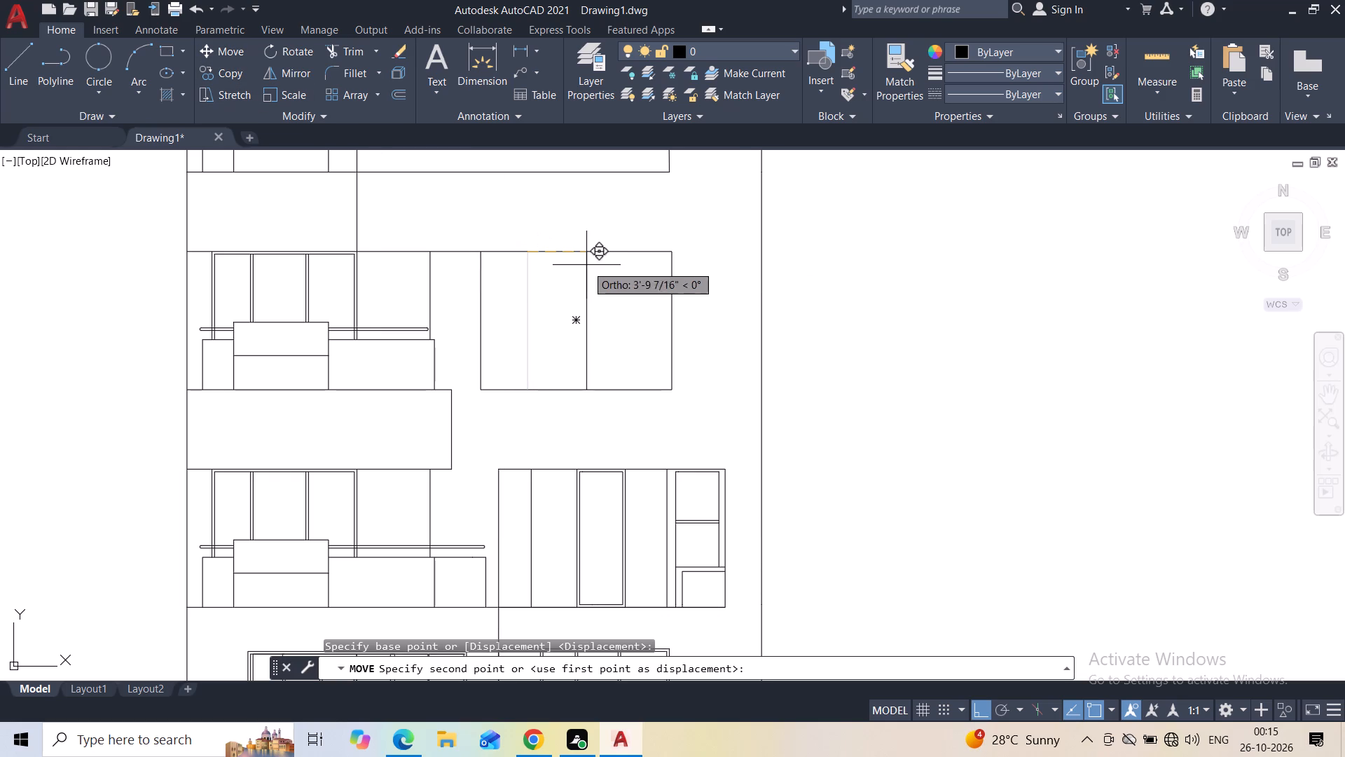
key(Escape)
Copy the vertical divider twice to the right, about 3' and 6' away, giving the window four roughly equal panes.
click(537, 264)
click(522, 280)
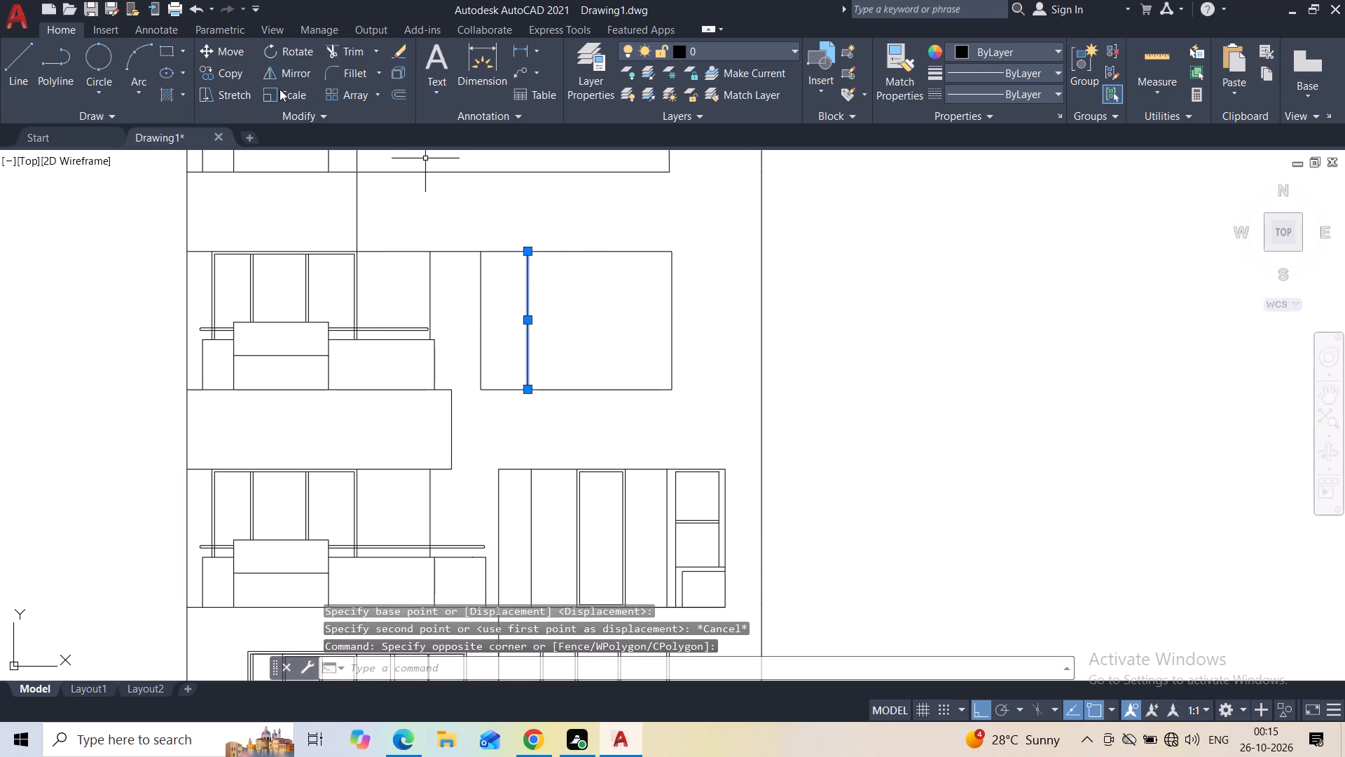
click(241, 79)
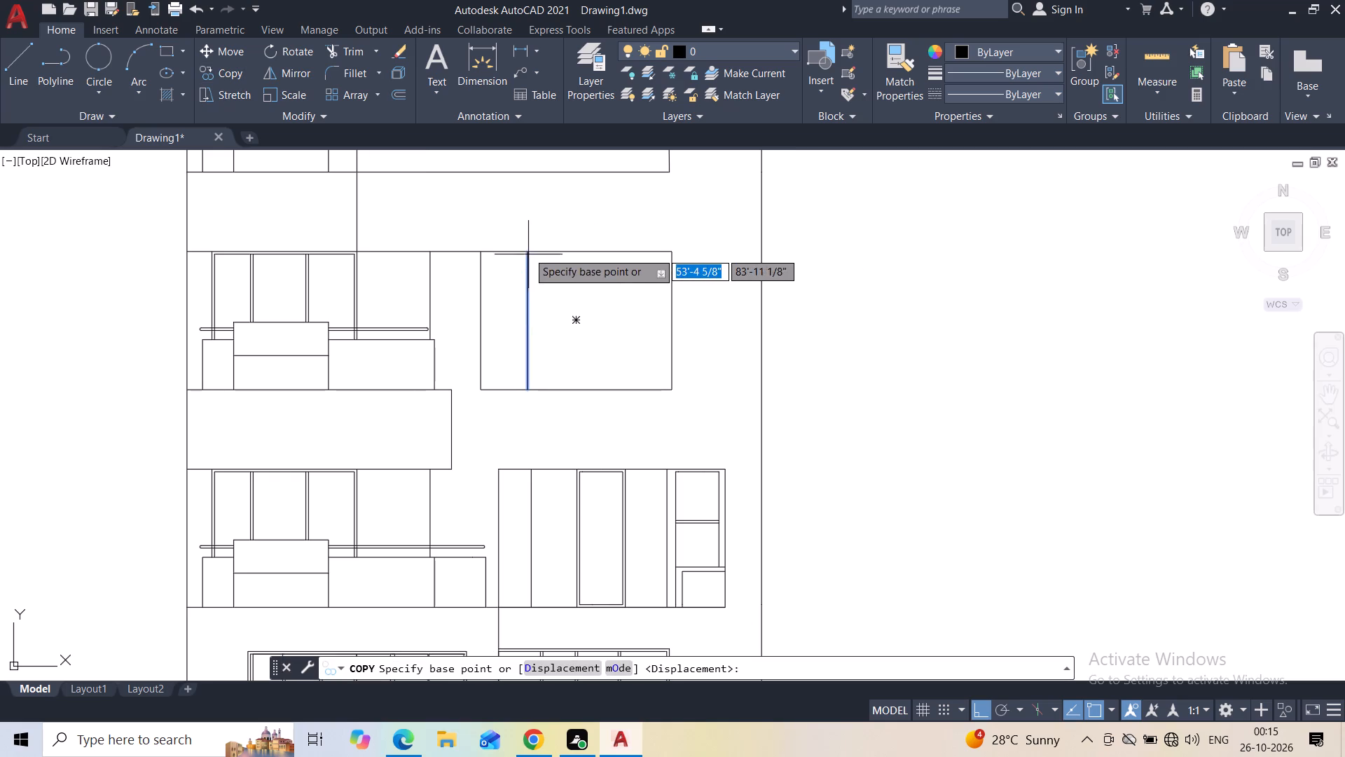
click(527, 252)
click(577, 259)
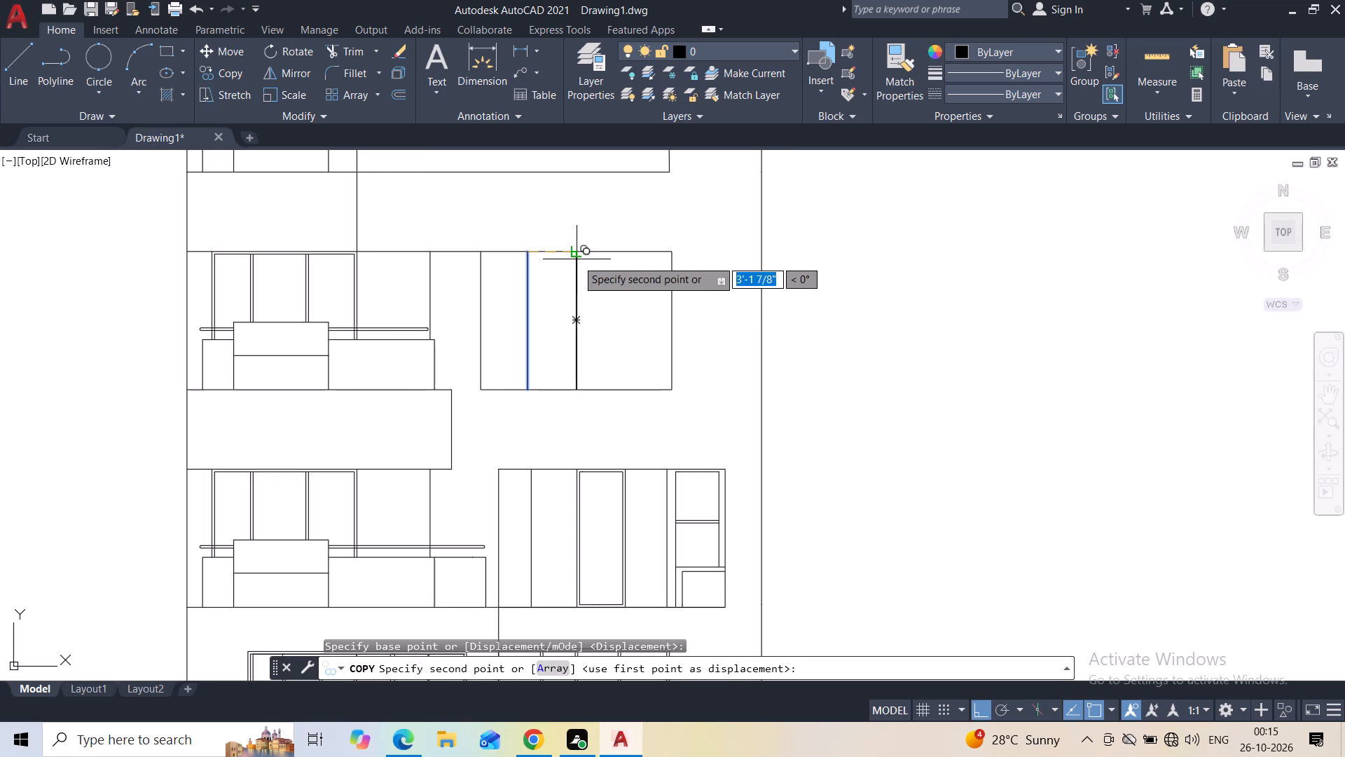
click(621, 259)
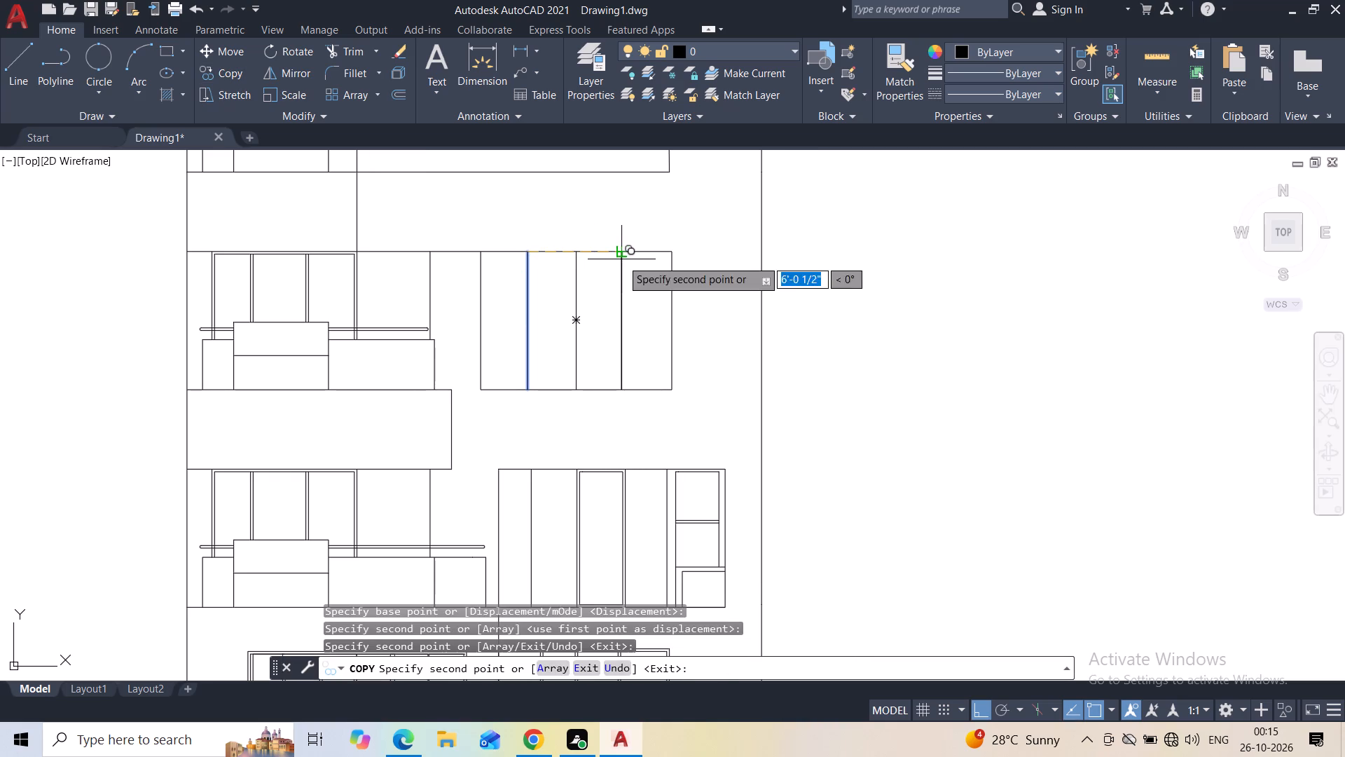
key(Escape)
Draw a horizontal line across the new window's rightmost pane, a little under a third of the way down.
scroll(643, 304, up, 2)
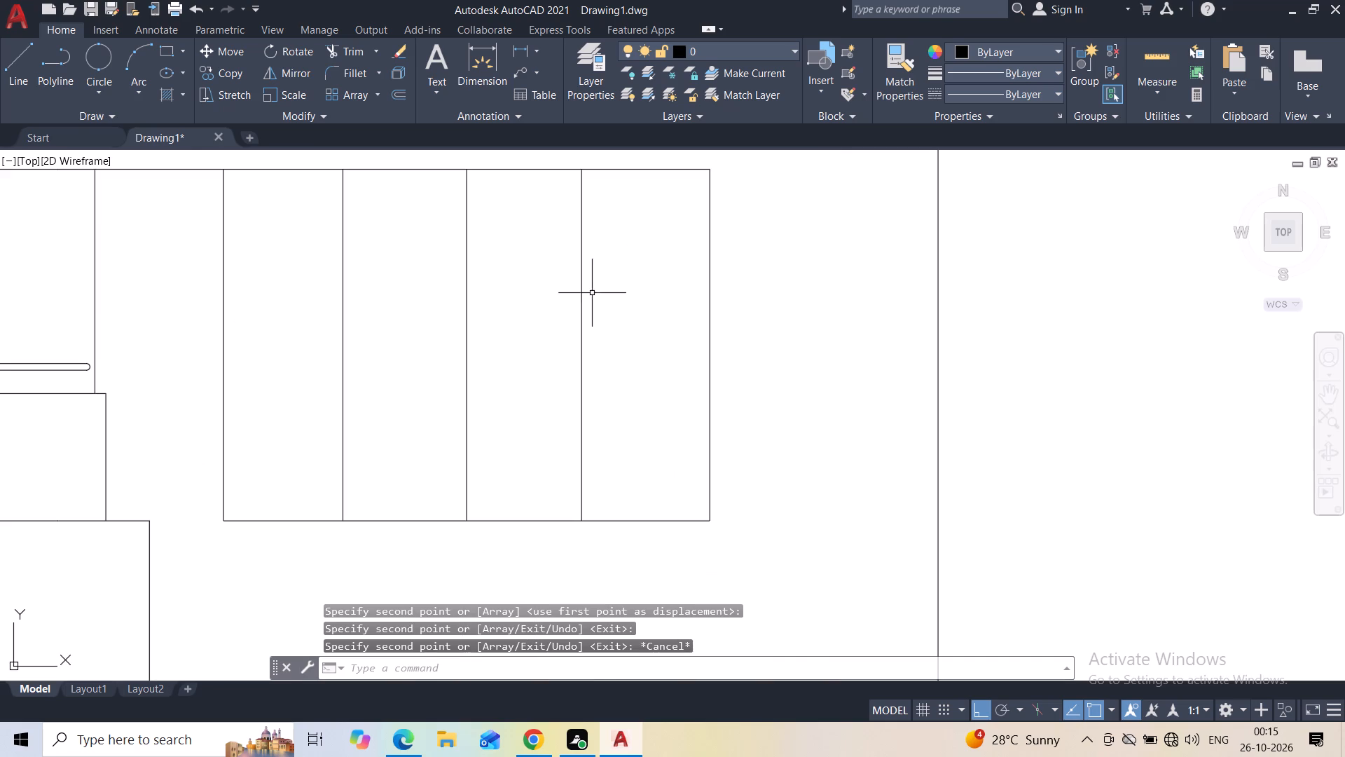
click(34, 77)
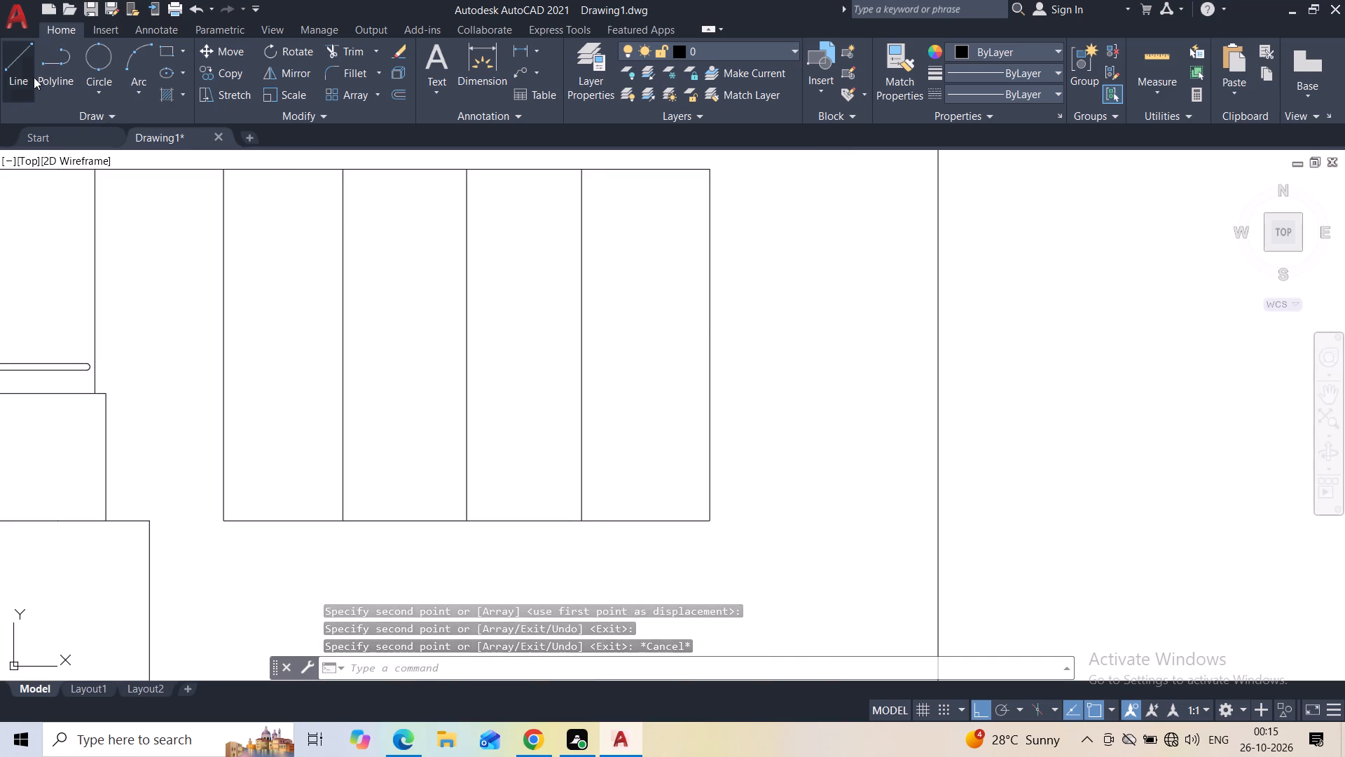
click(583, 278)
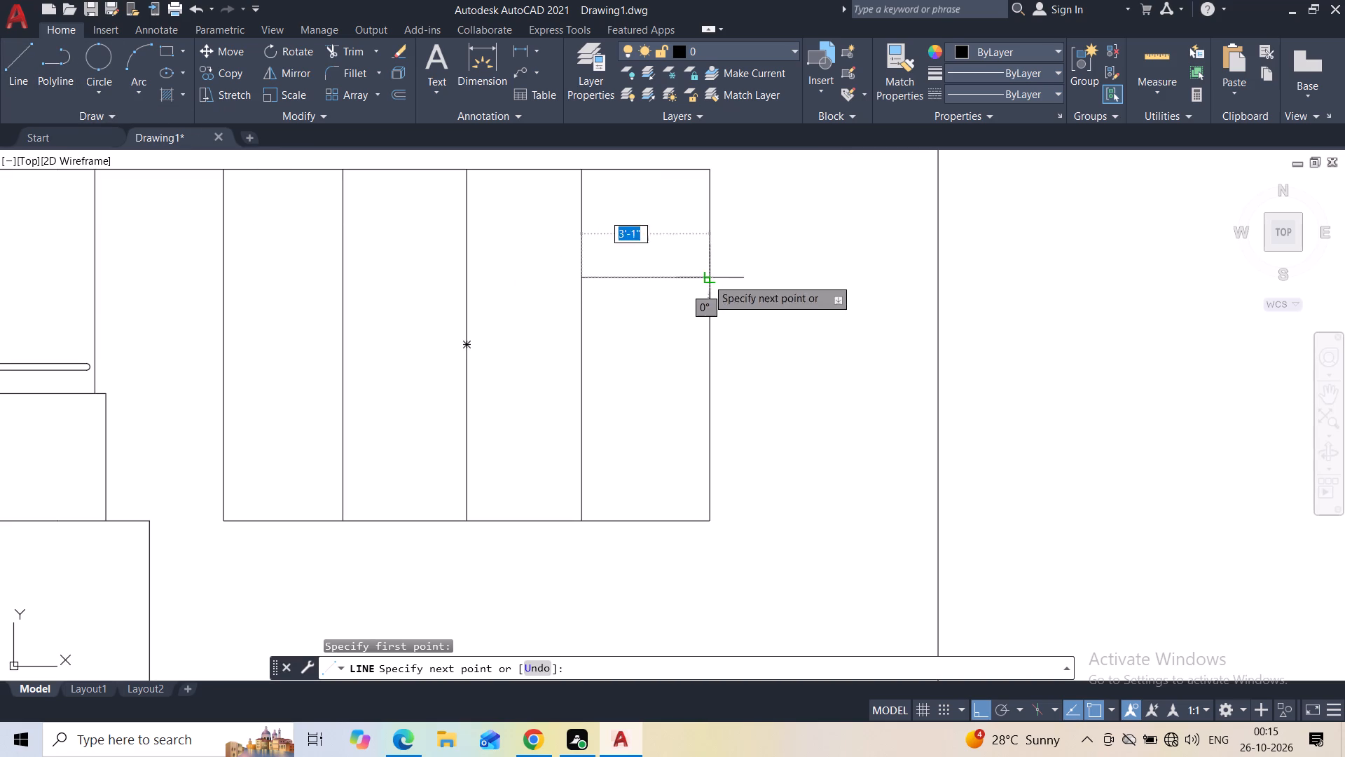
click(708, 277)
key(Escape)
click(685, 258)
key(Escape)
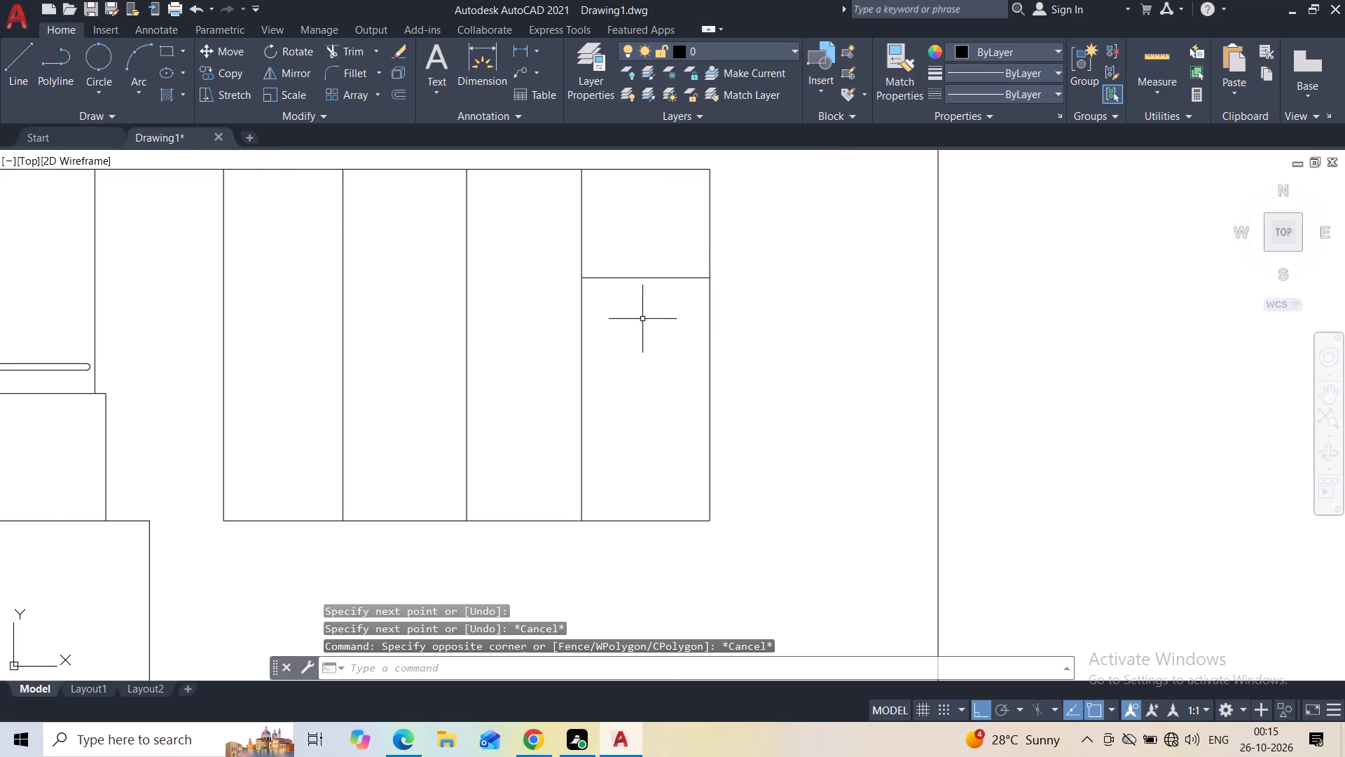
Draw a full-height vertical line through the middle of the new window's second pane from the left.
key(space)
click(399, 175)
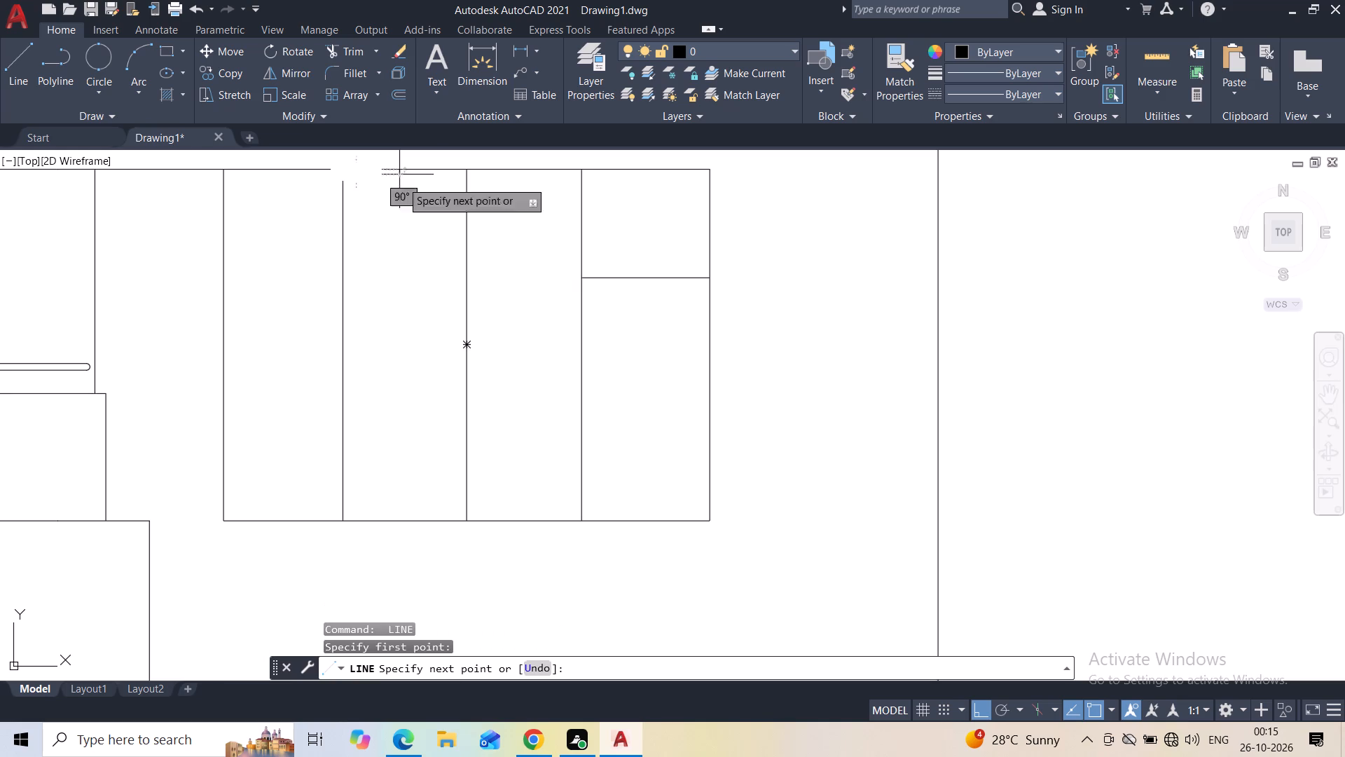
click(406, 517)
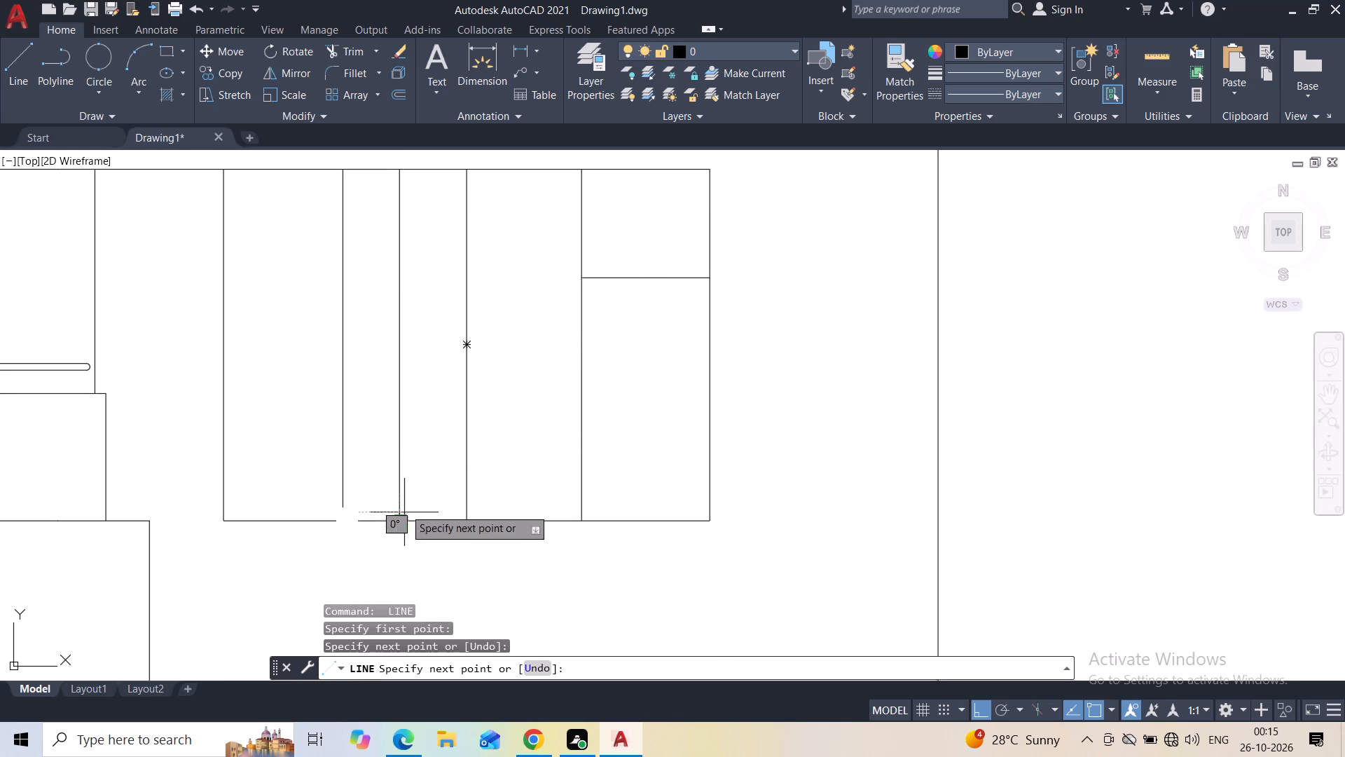
key(Escape)
Offset the second pane's vertical split 2" to the right and the rightmost pane's horizontal line 2" downward.
click(407, 407)
click(386, 422)
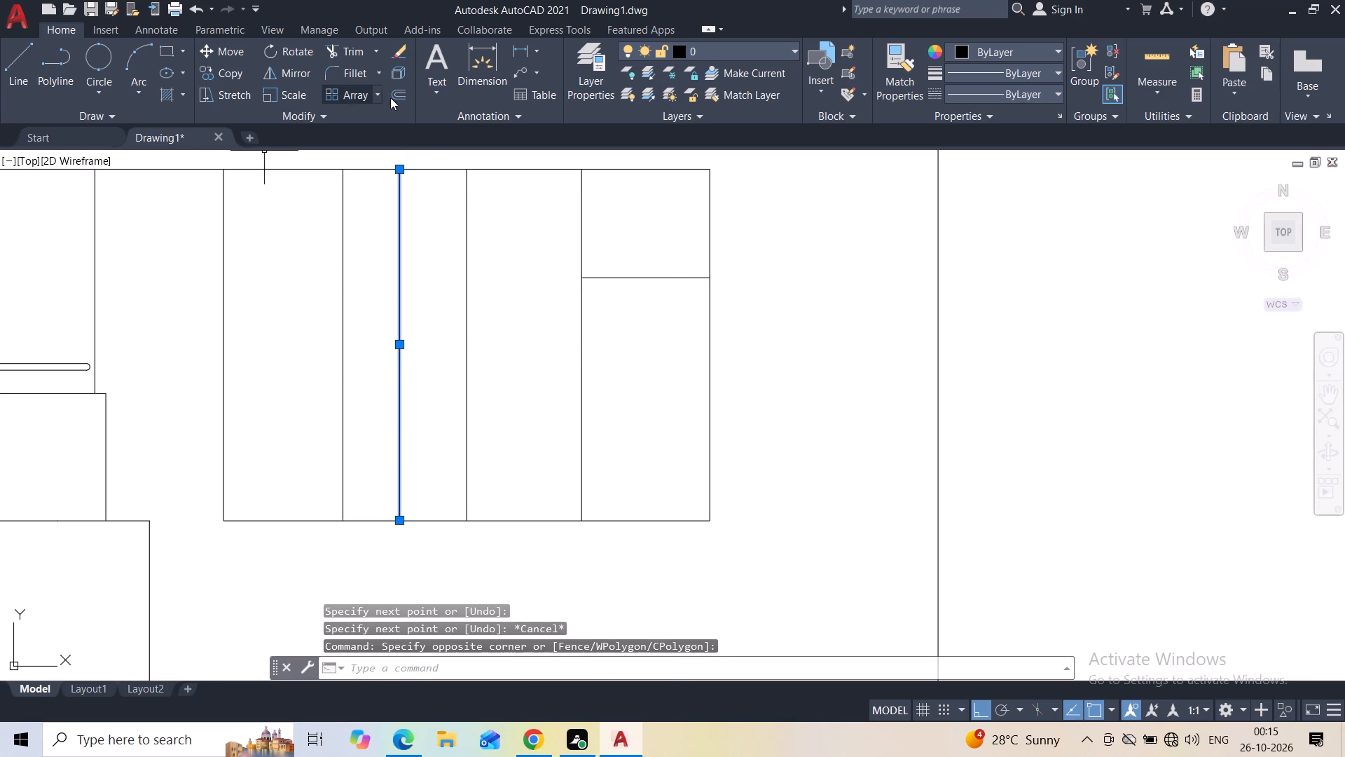
click(397, 99)
text(2")
key(Return)
click(422, 200)
click(607, 278)
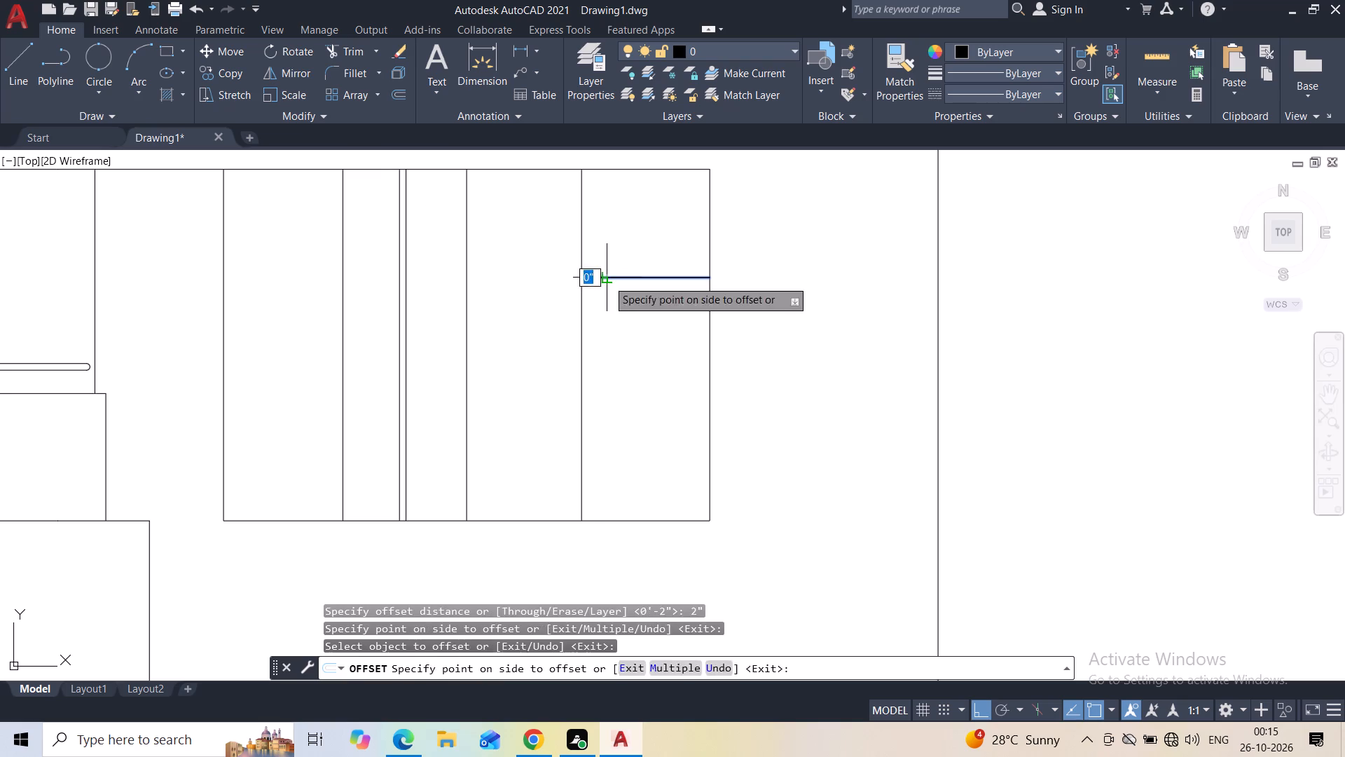
click(614, 323)
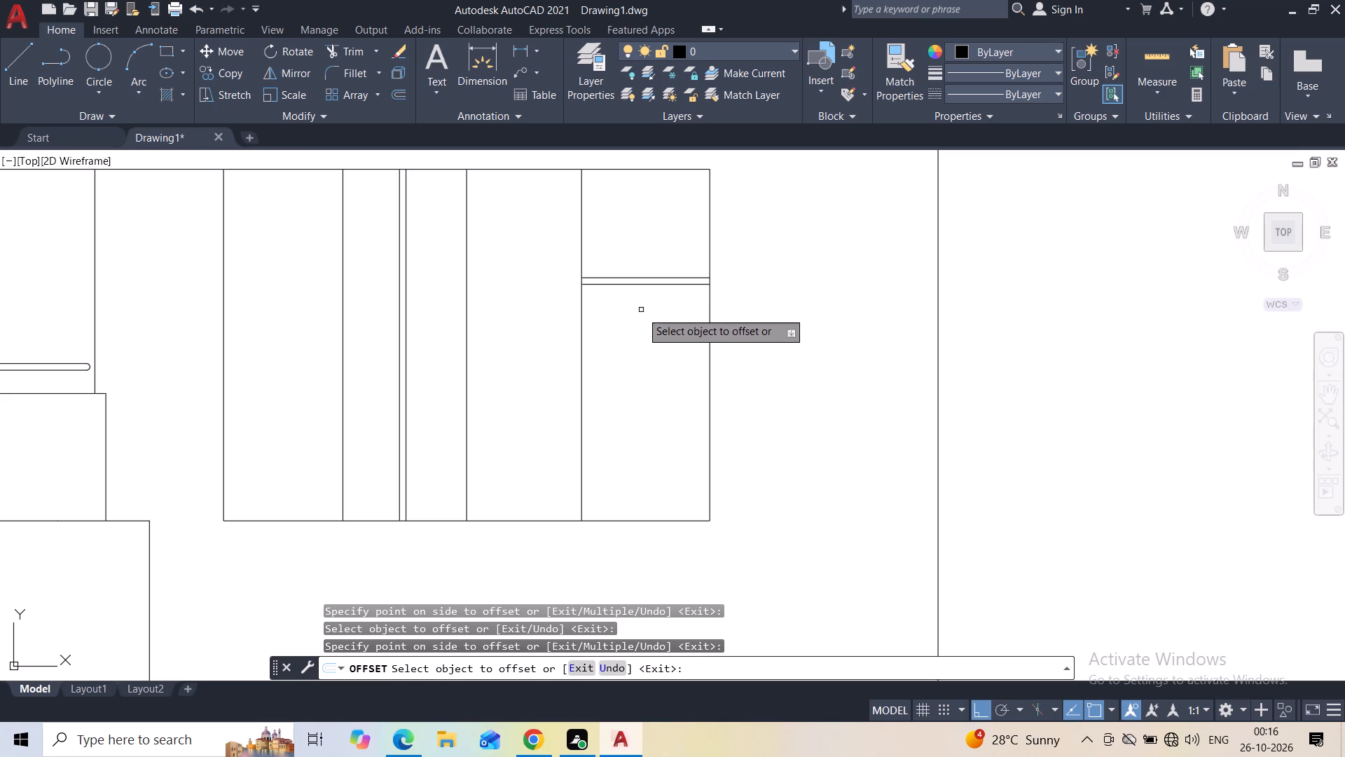
scroll(641, 312, down, 2)
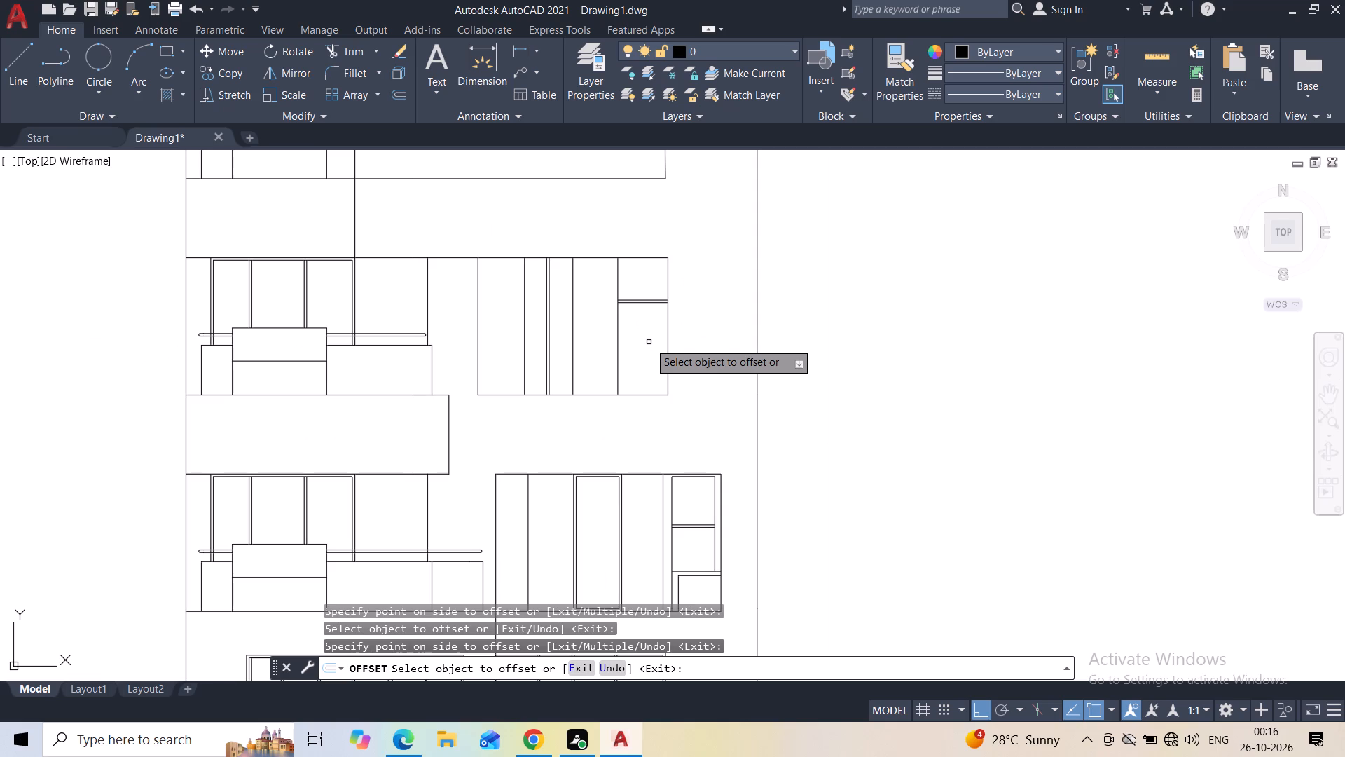
key(Escape)
Start a hatch with the GRATE pattern in the left wall section surrounding the two windows above the ground floor.
scroll(649, 342, down, 2)
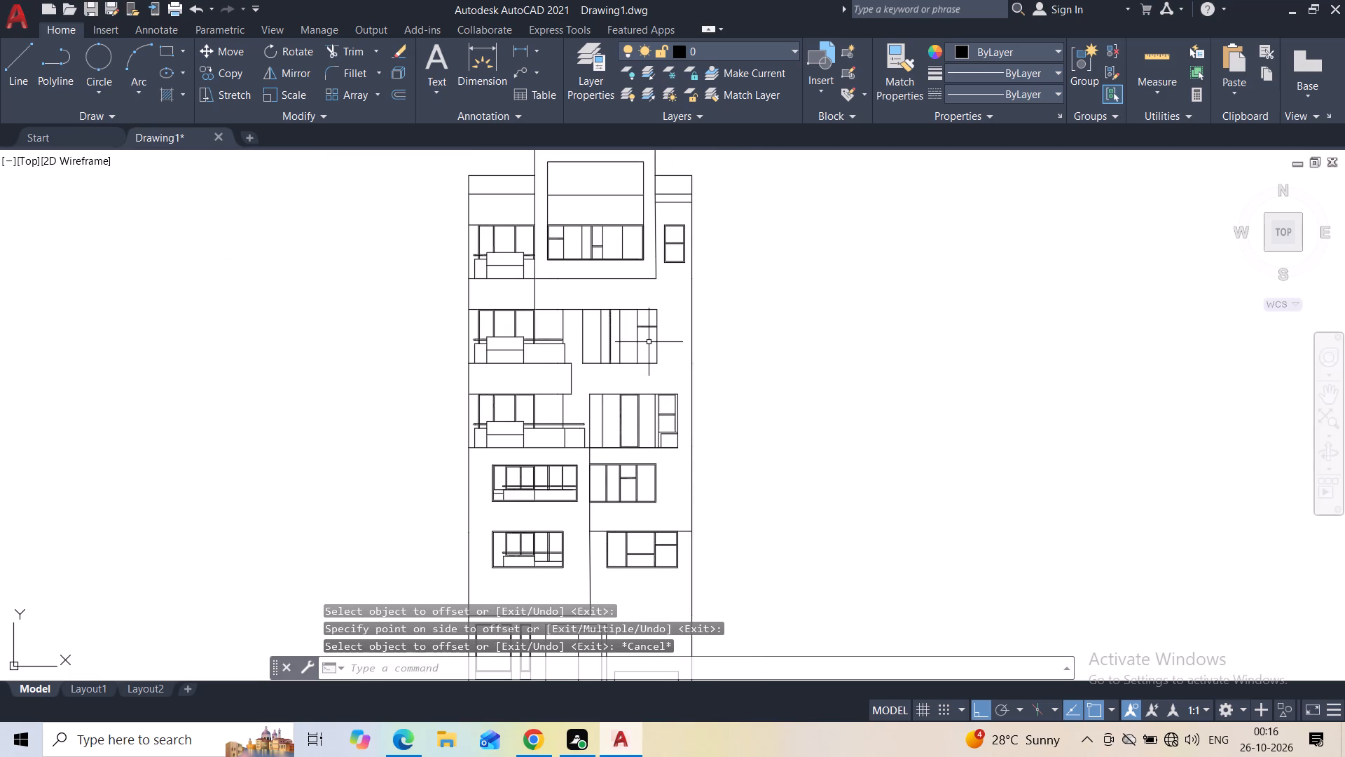
scroll(649, 342, down, 1)
middle_drag(689, 353, 667, 311)
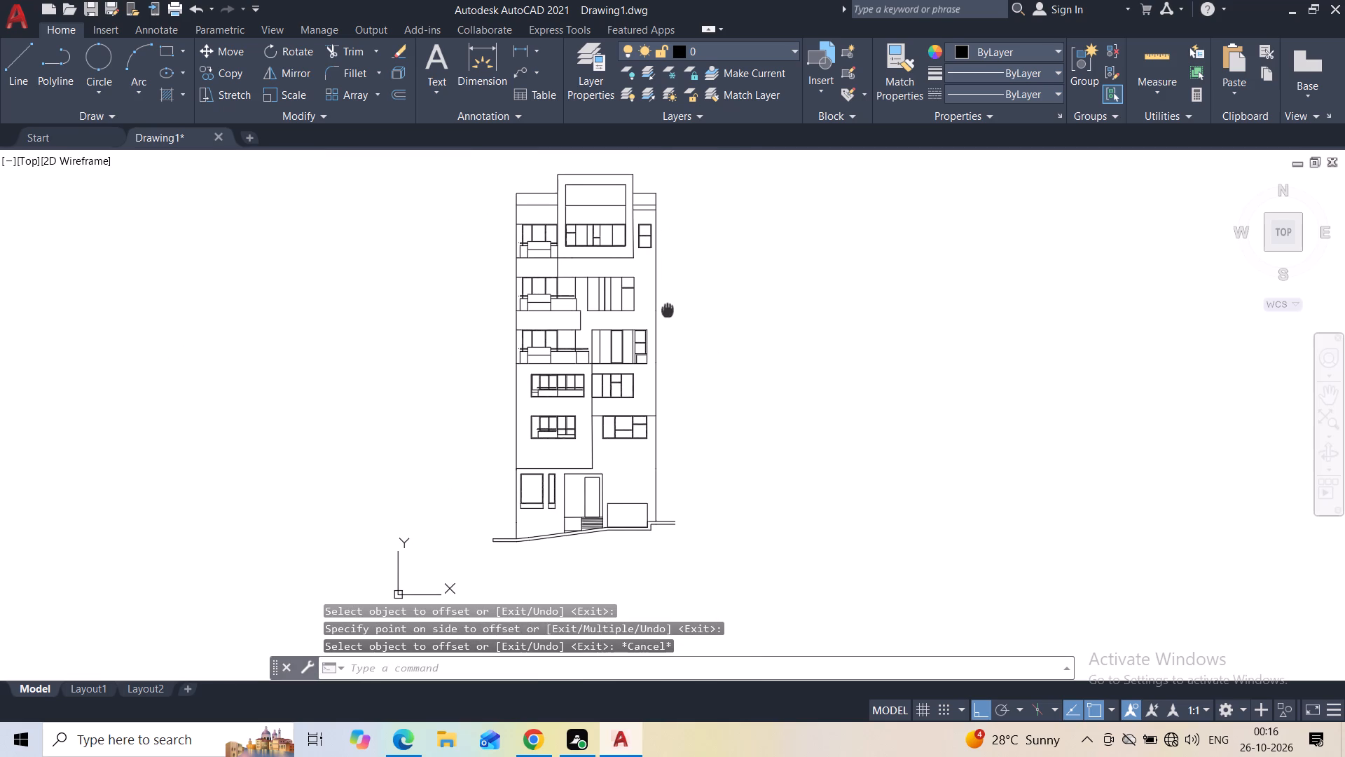
middle_drag(667, 311, 680, 327)
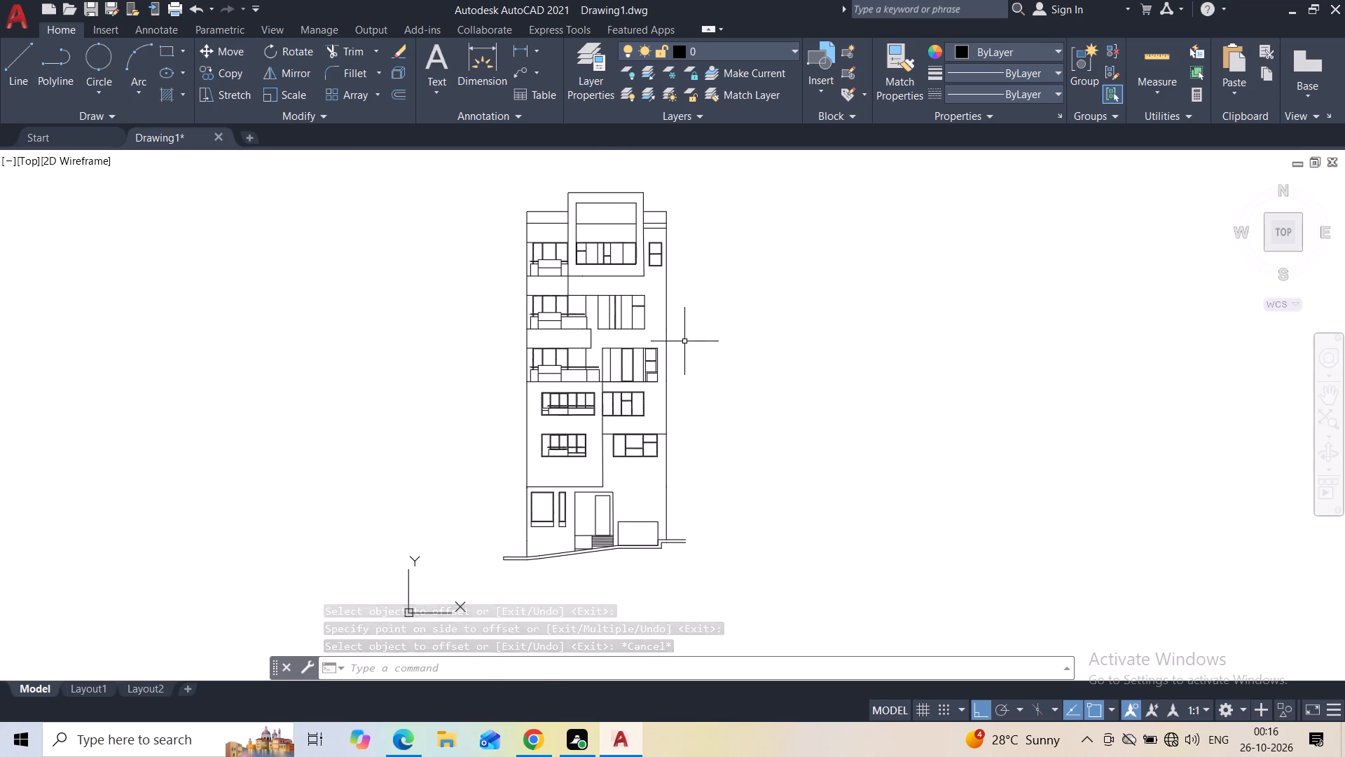
scroll(684, 343, up, 1)
key(h)
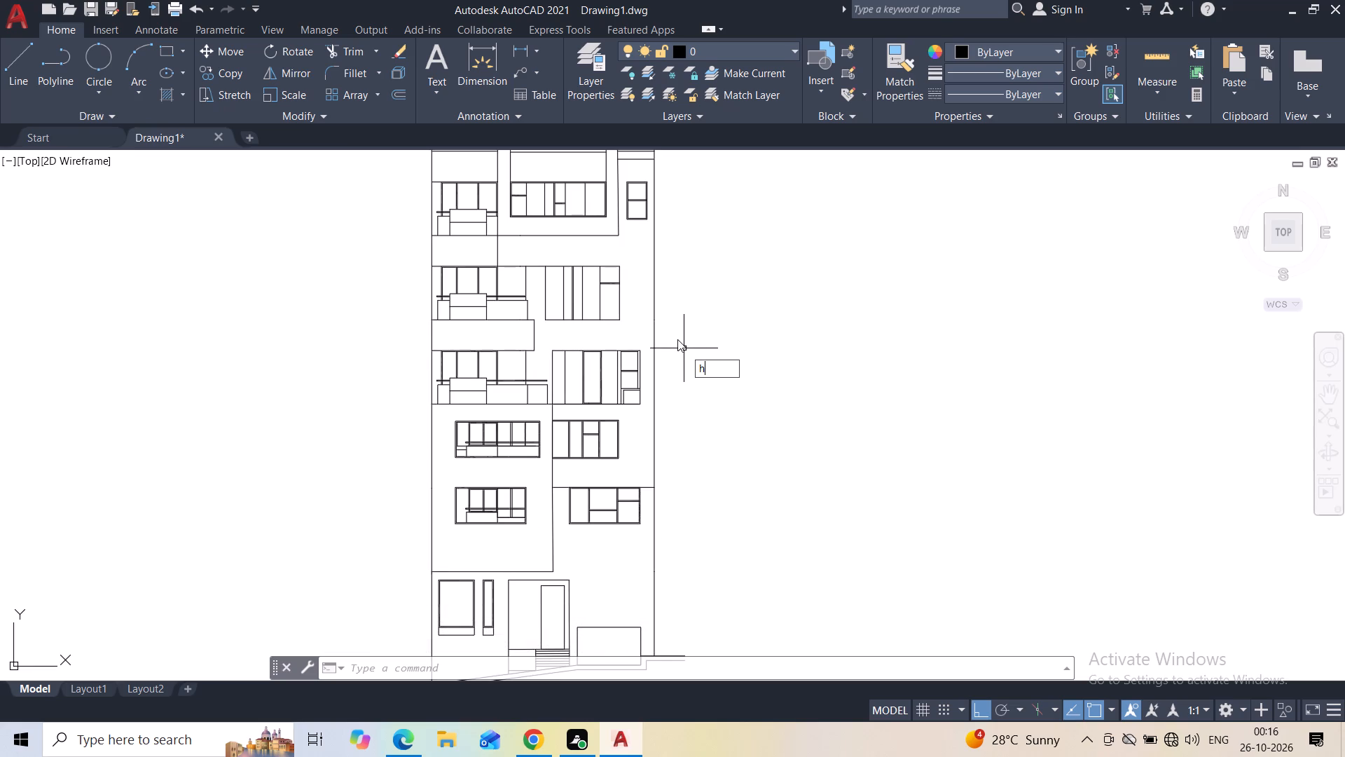
click(725, 388)
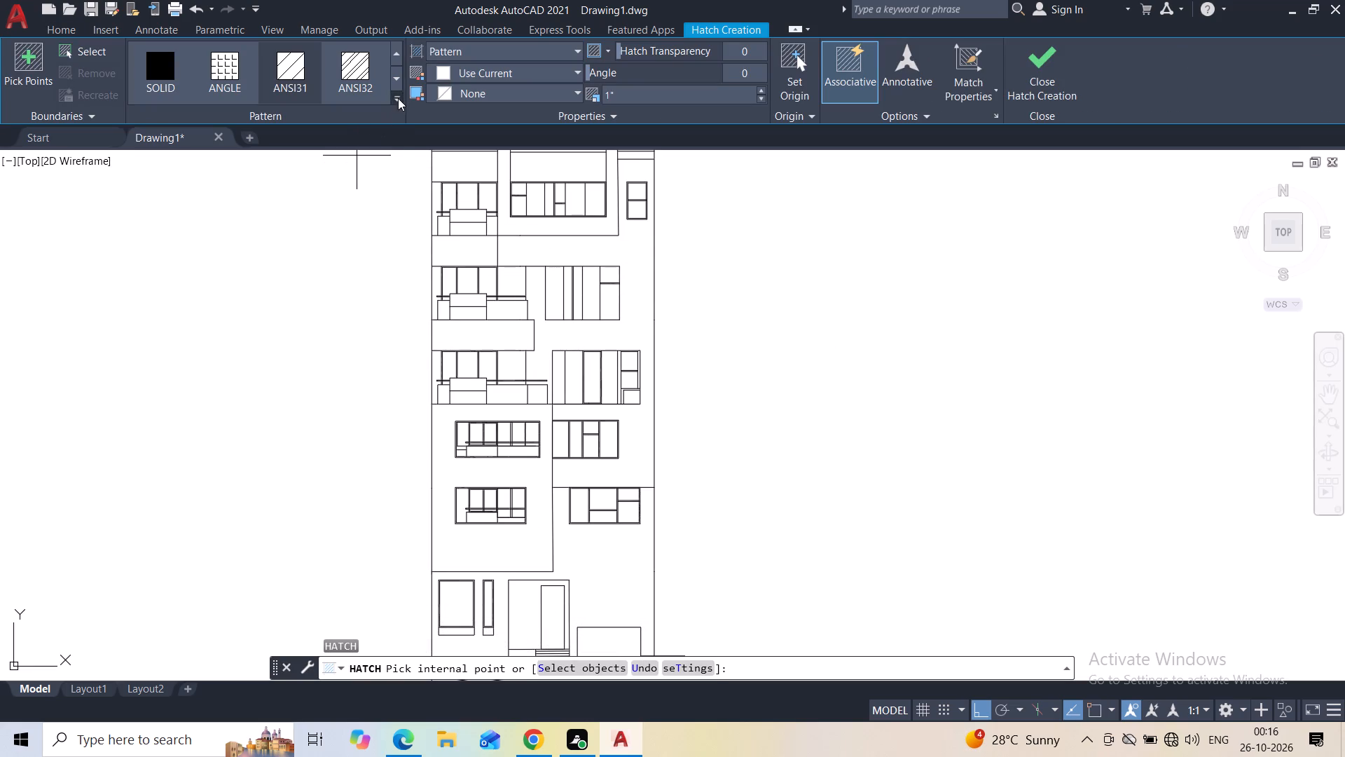
click(398, 98)
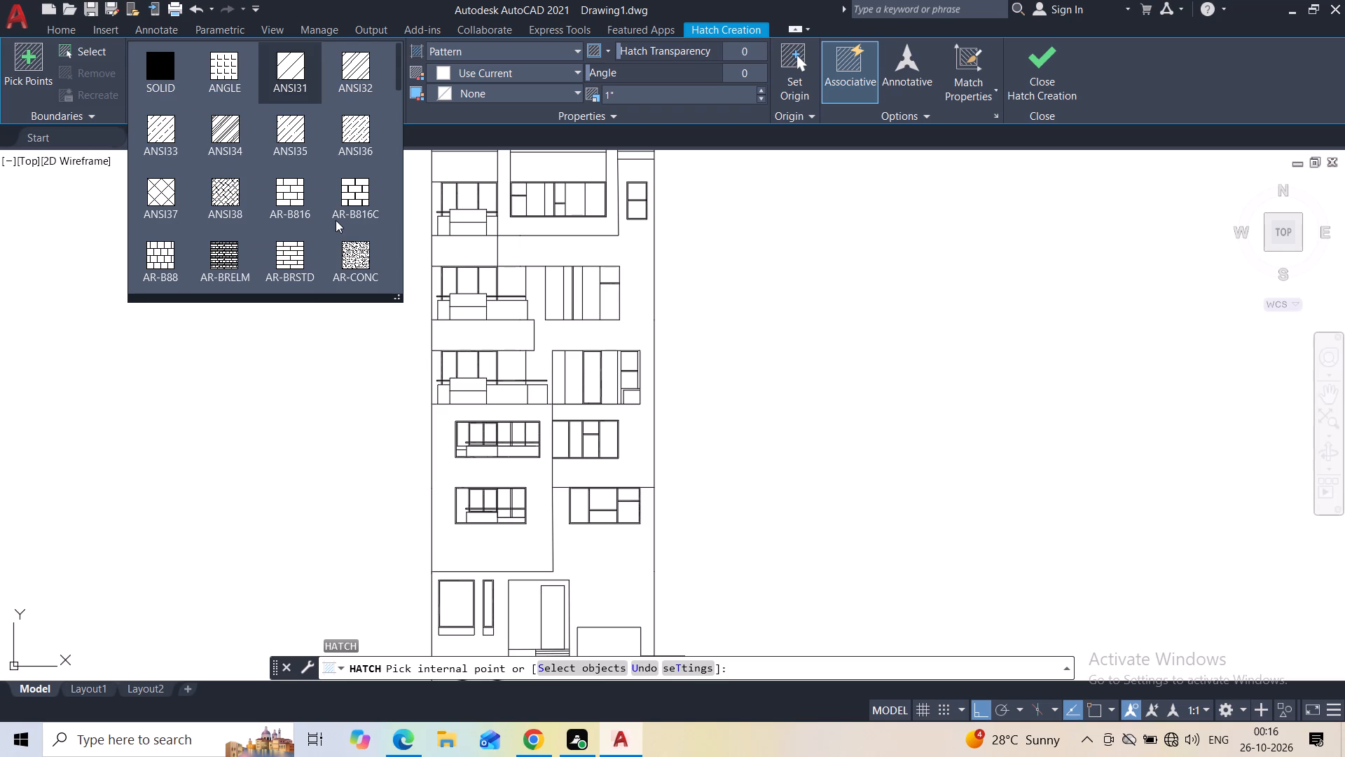
scroll(336, 220, down, 2)
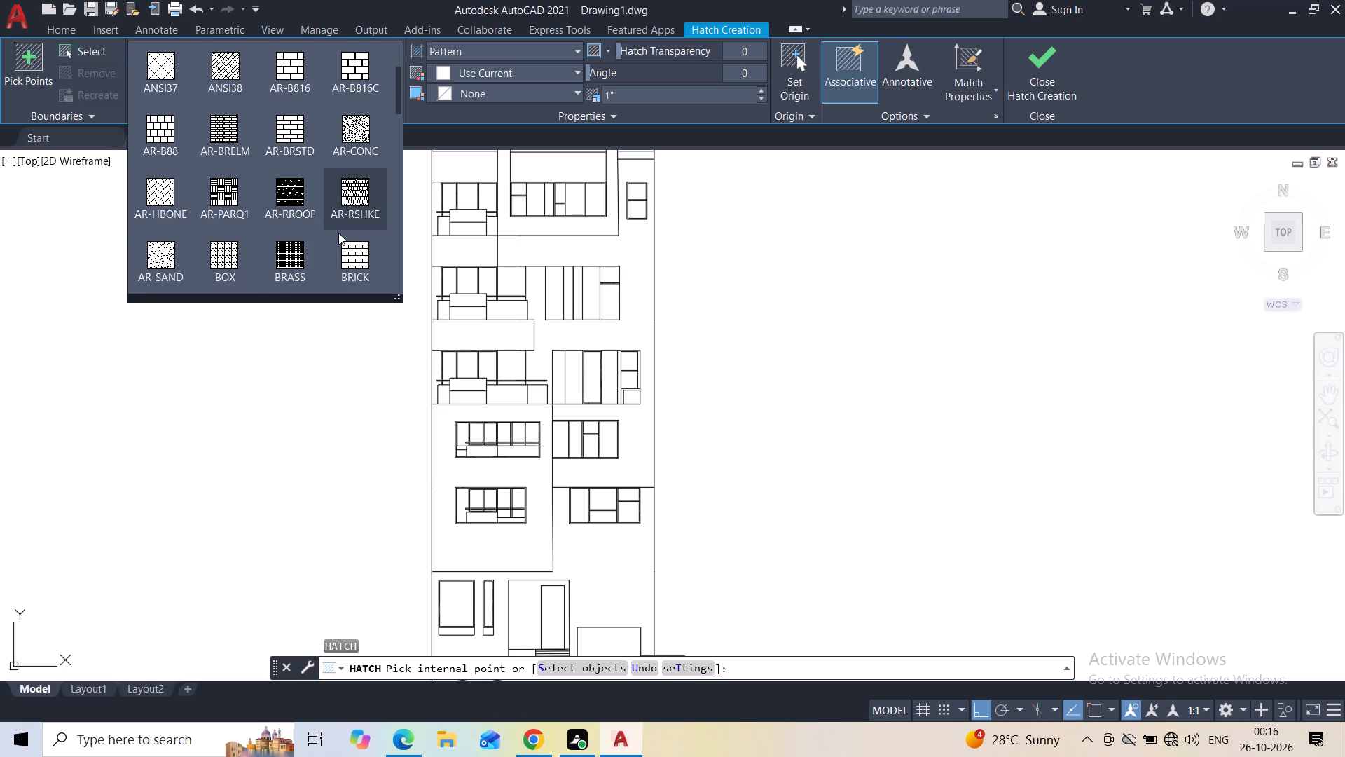
scroll(338, 233, down, 4)
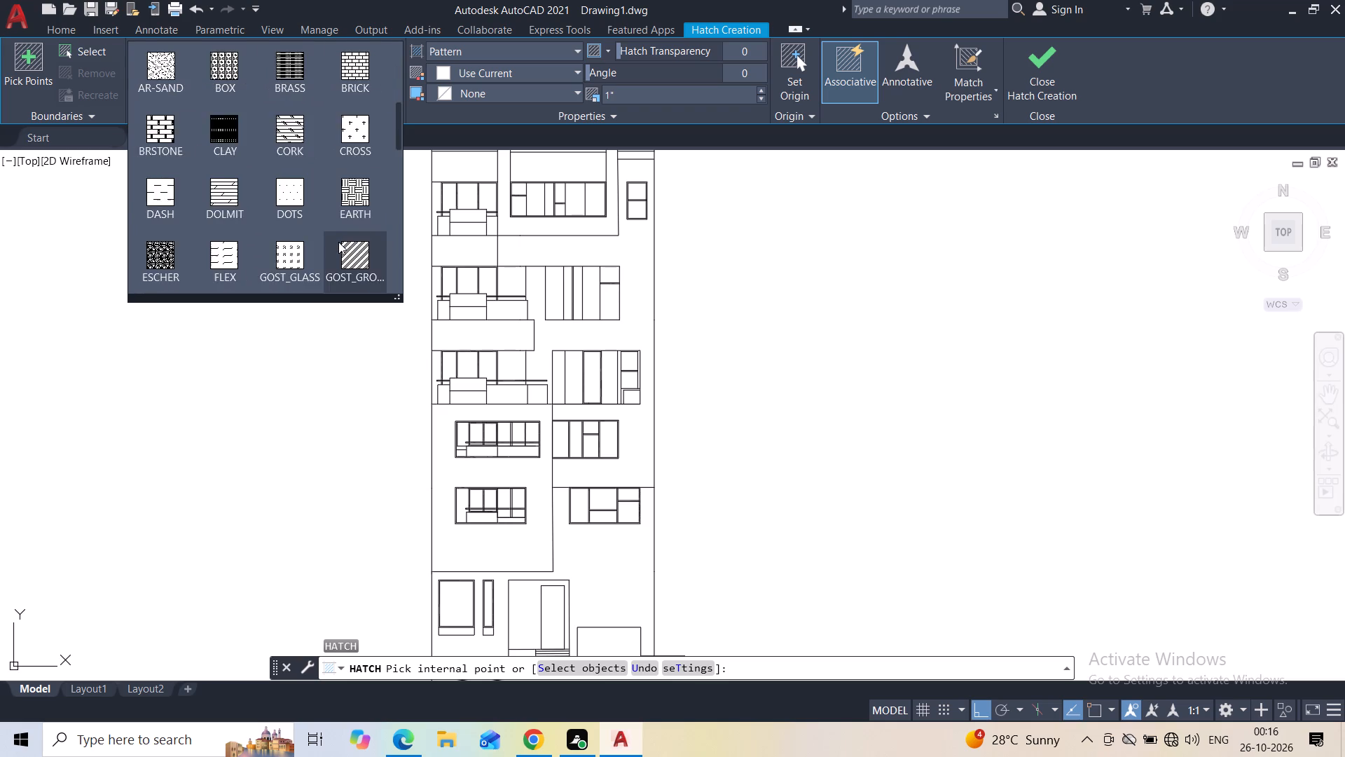
scroll(335, 235, down, 4)
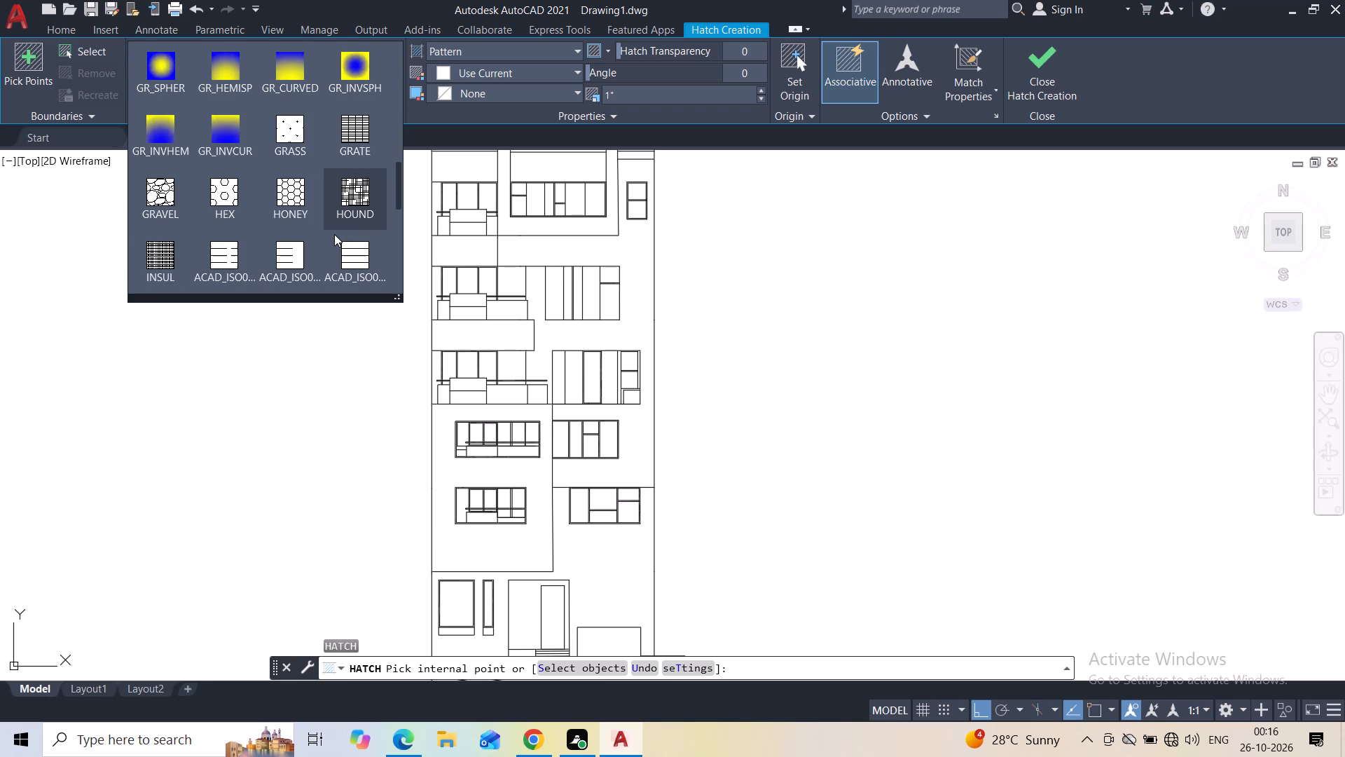
click(346, 147)
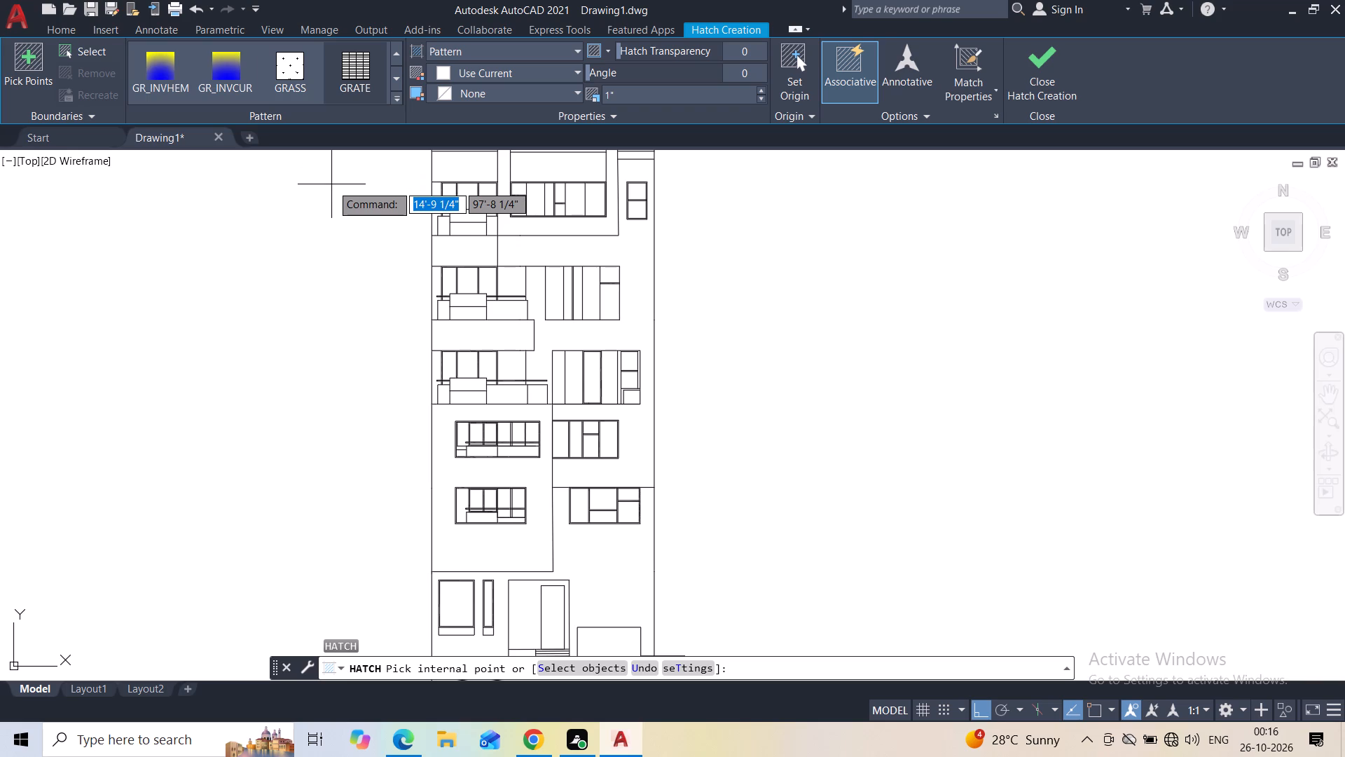
middle_drag(294, 451, 229, 205)
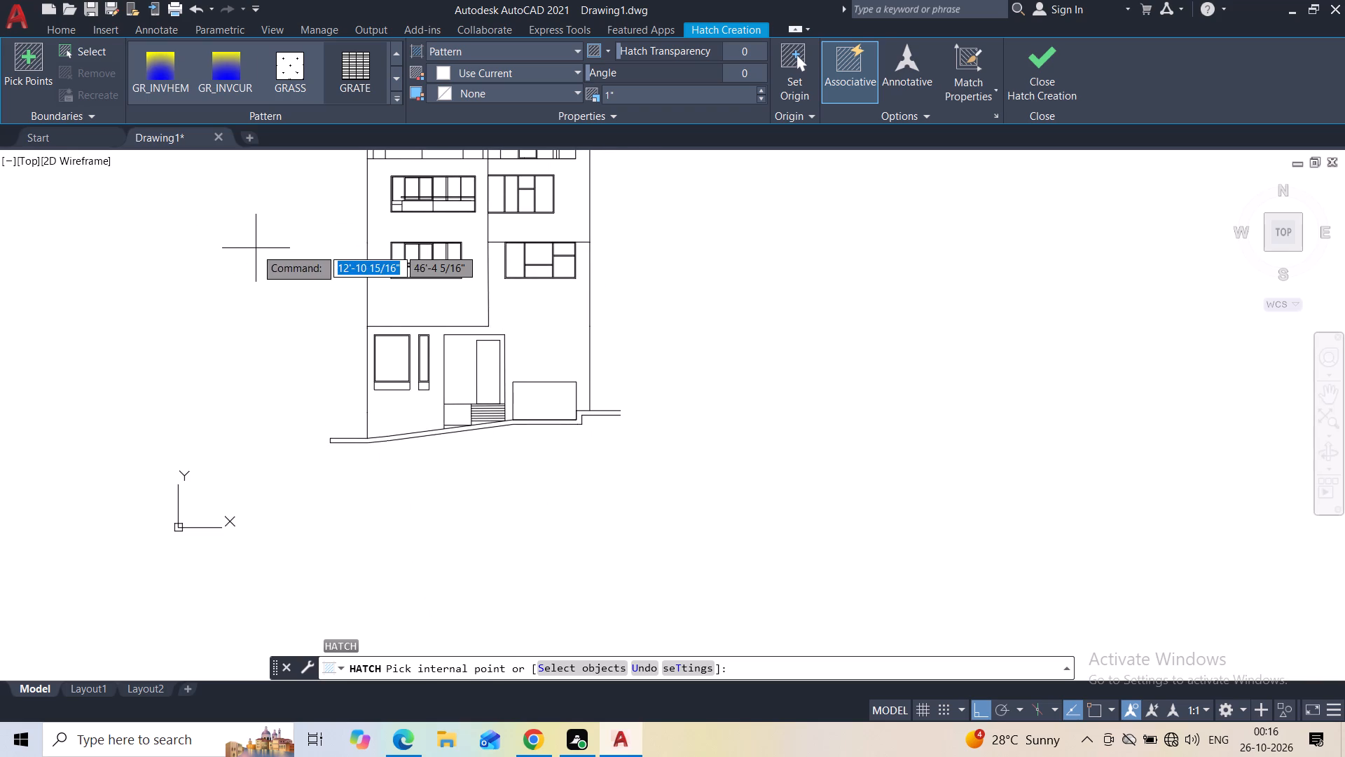
click(394, 309)
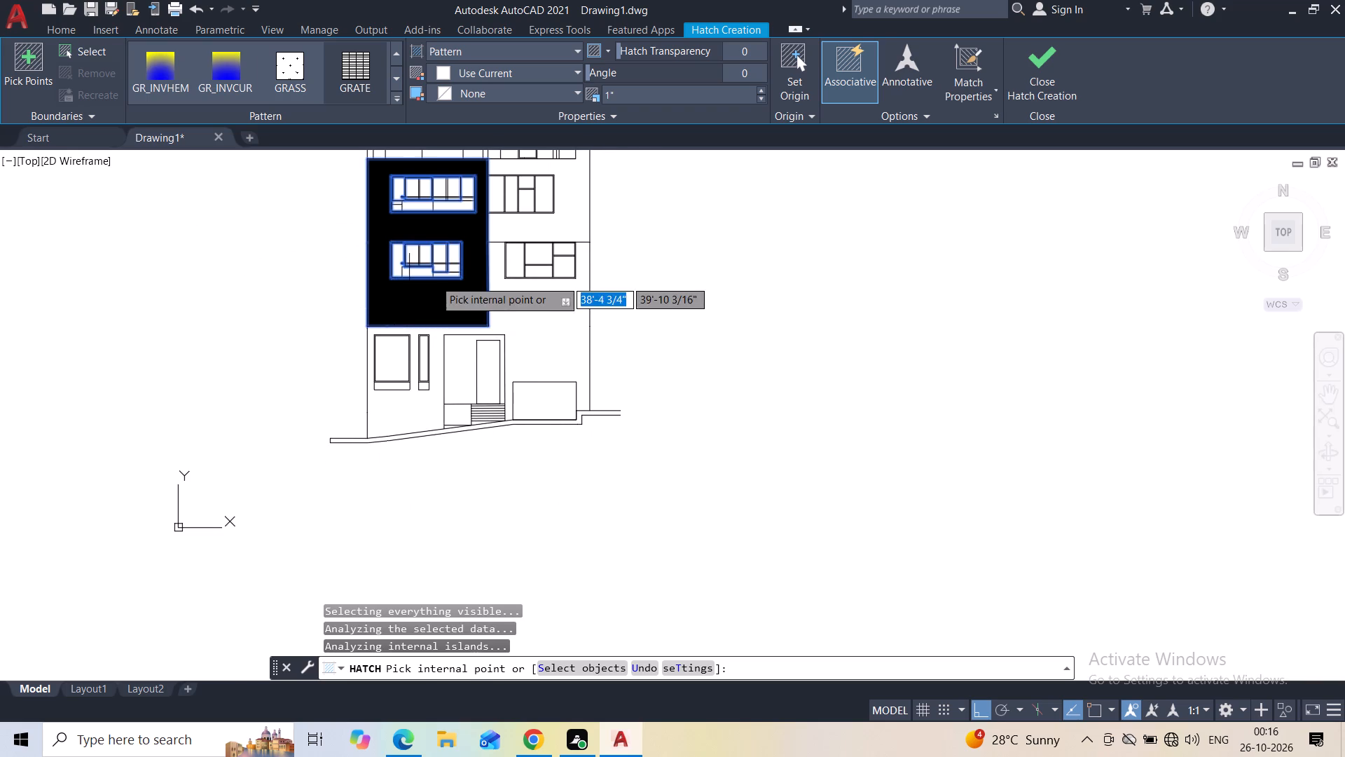
Set the hatch scale to 150 and its background colour to 199,200,202.
click(760, 93)
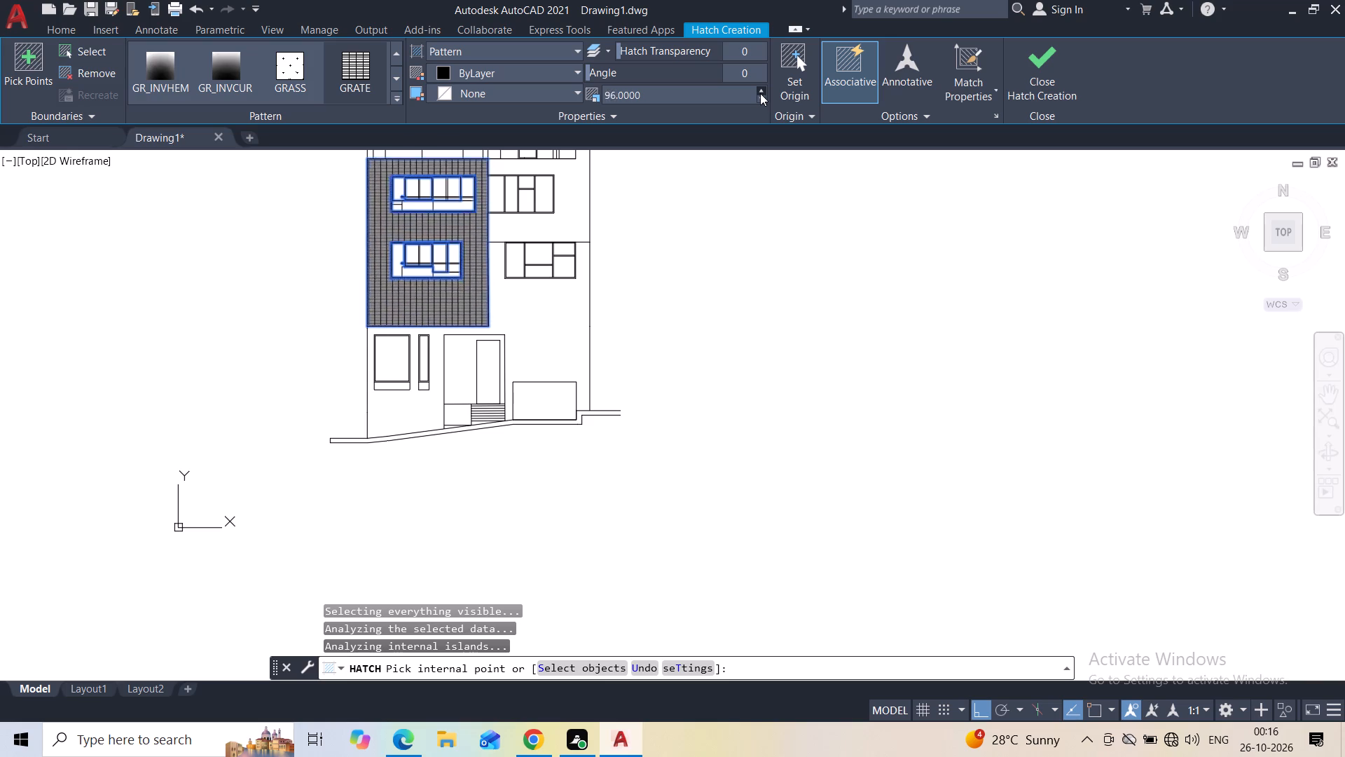
middle_drag(705, 214, 695, 315)
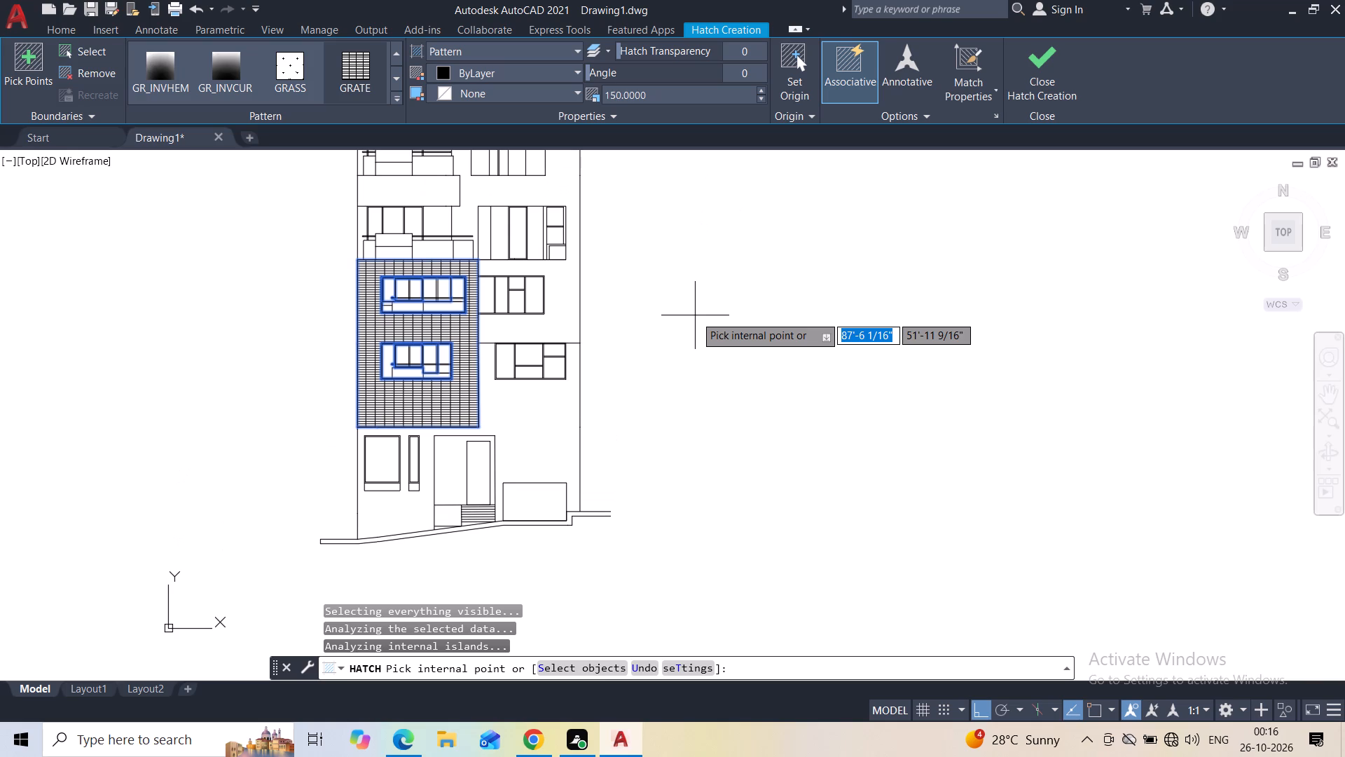
click(506, 98)
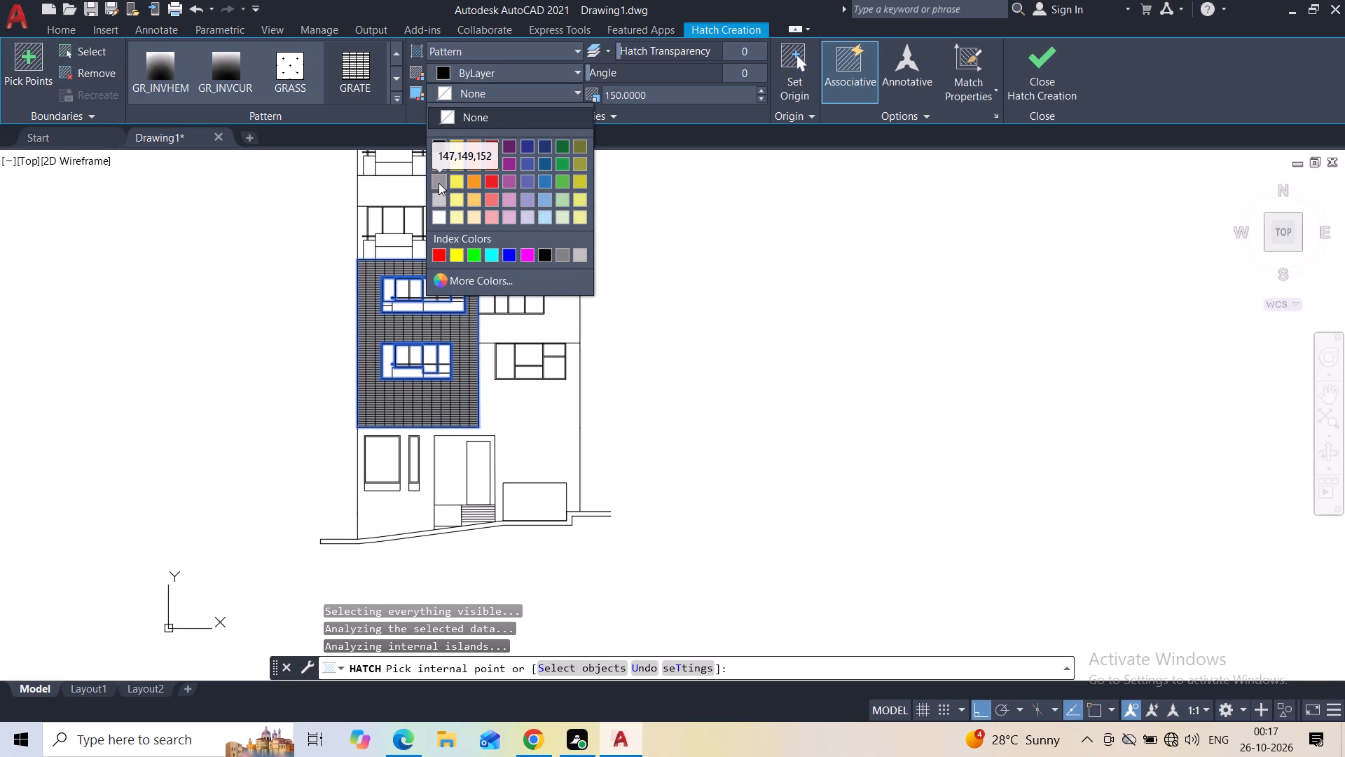
click(439, 193)
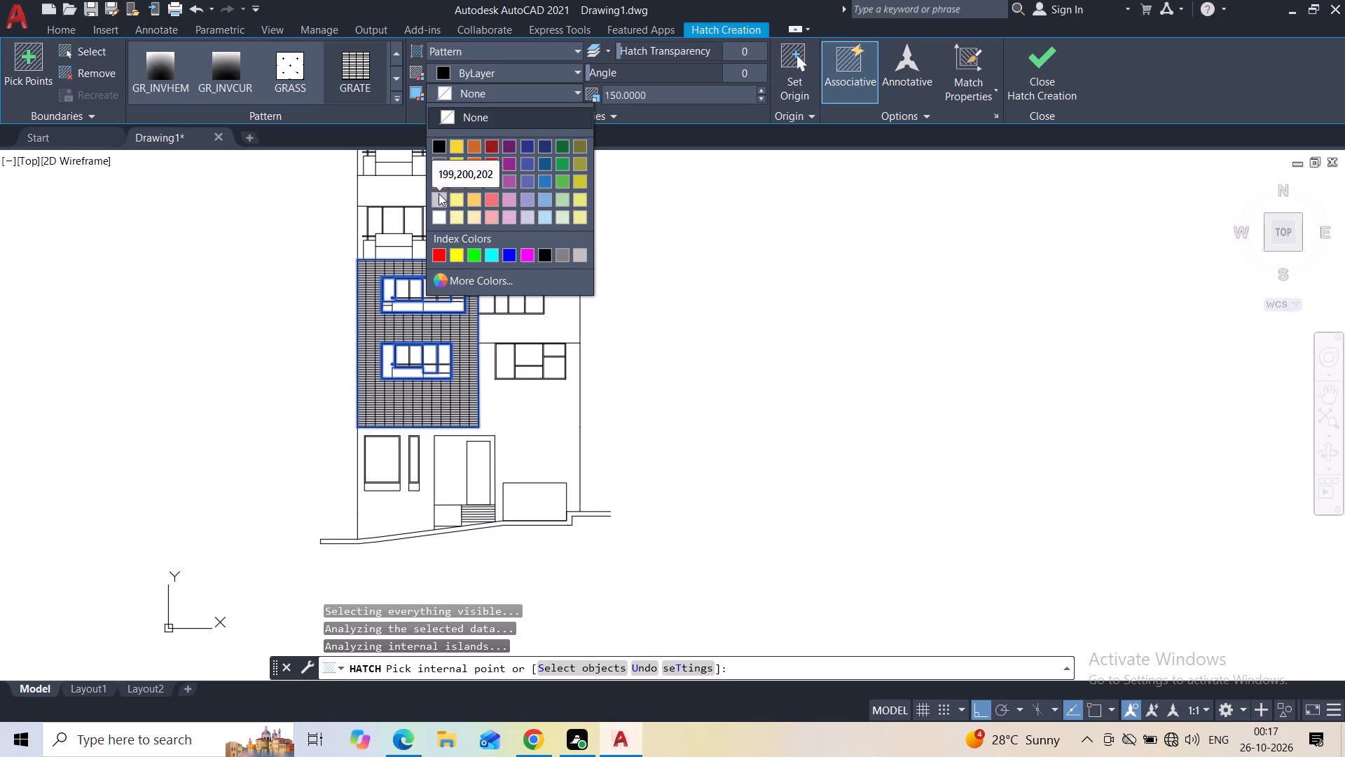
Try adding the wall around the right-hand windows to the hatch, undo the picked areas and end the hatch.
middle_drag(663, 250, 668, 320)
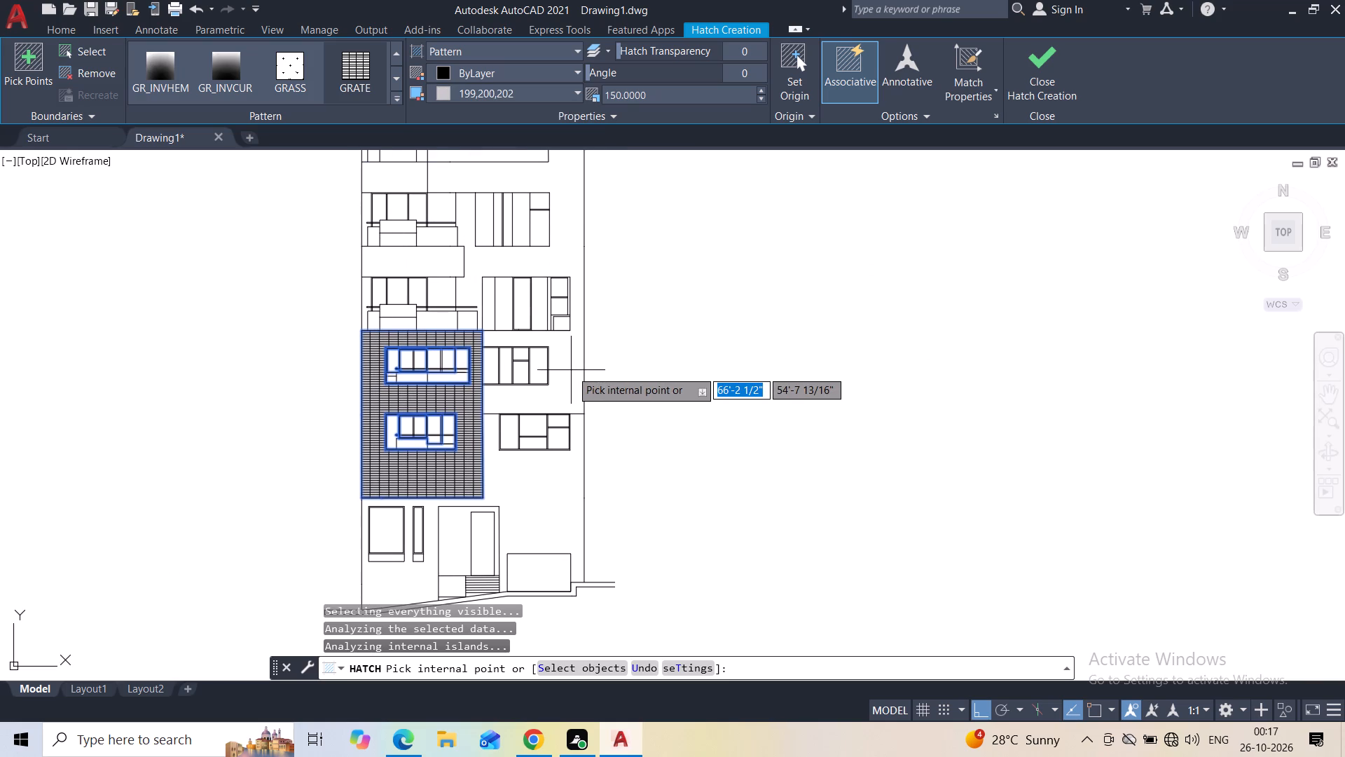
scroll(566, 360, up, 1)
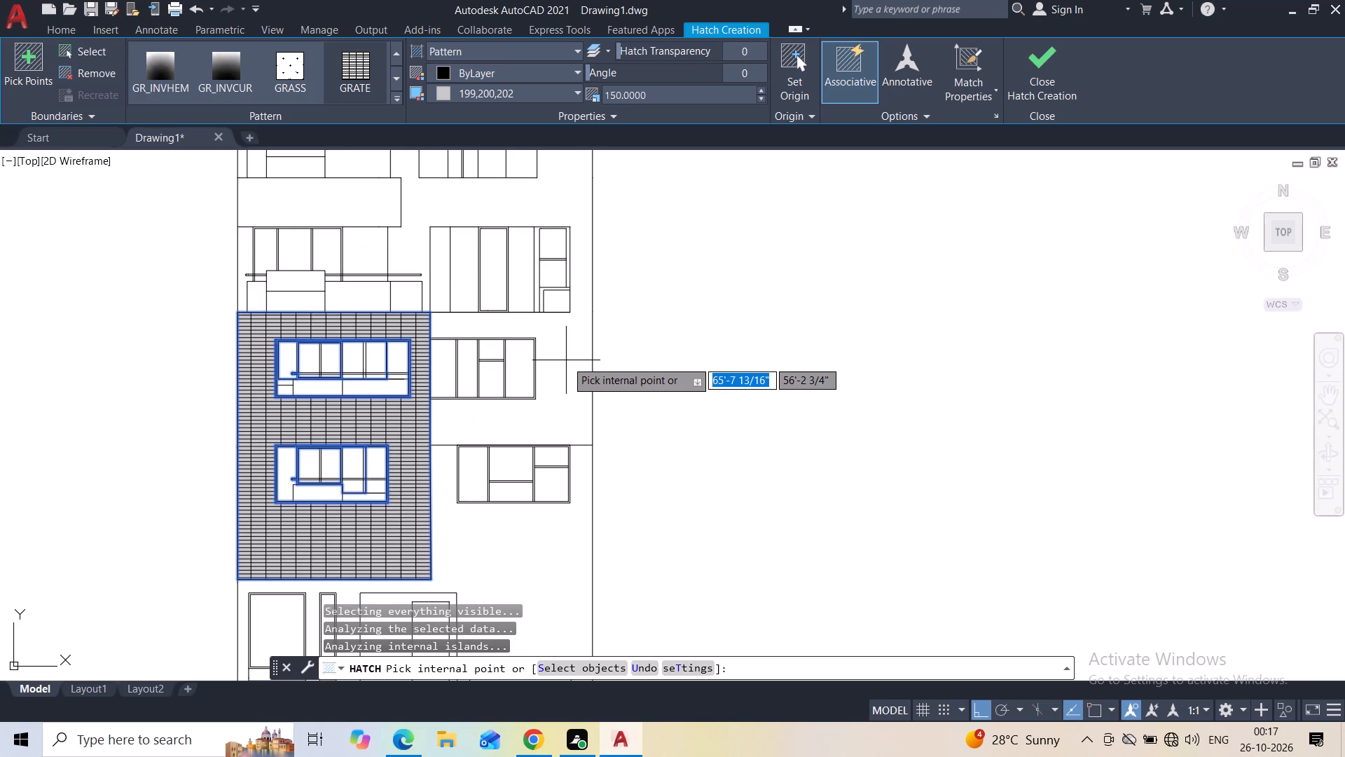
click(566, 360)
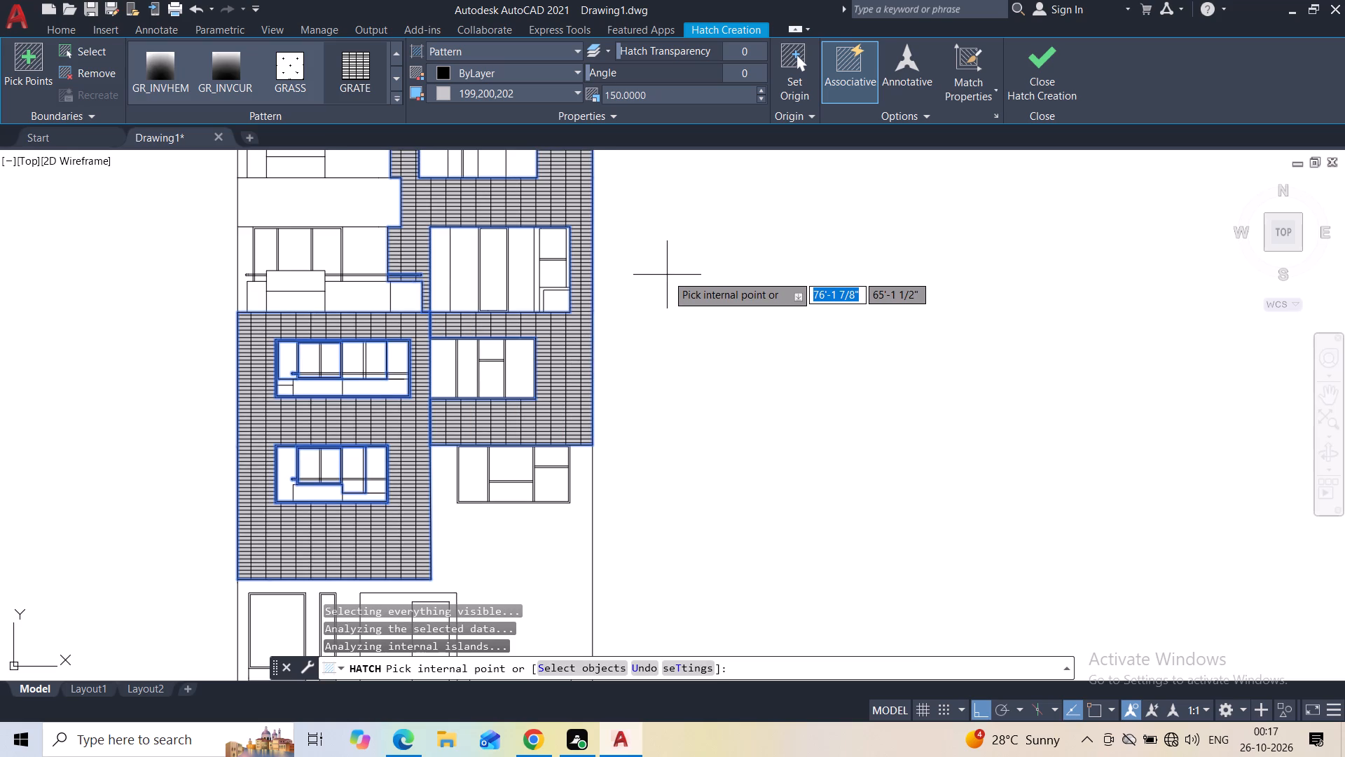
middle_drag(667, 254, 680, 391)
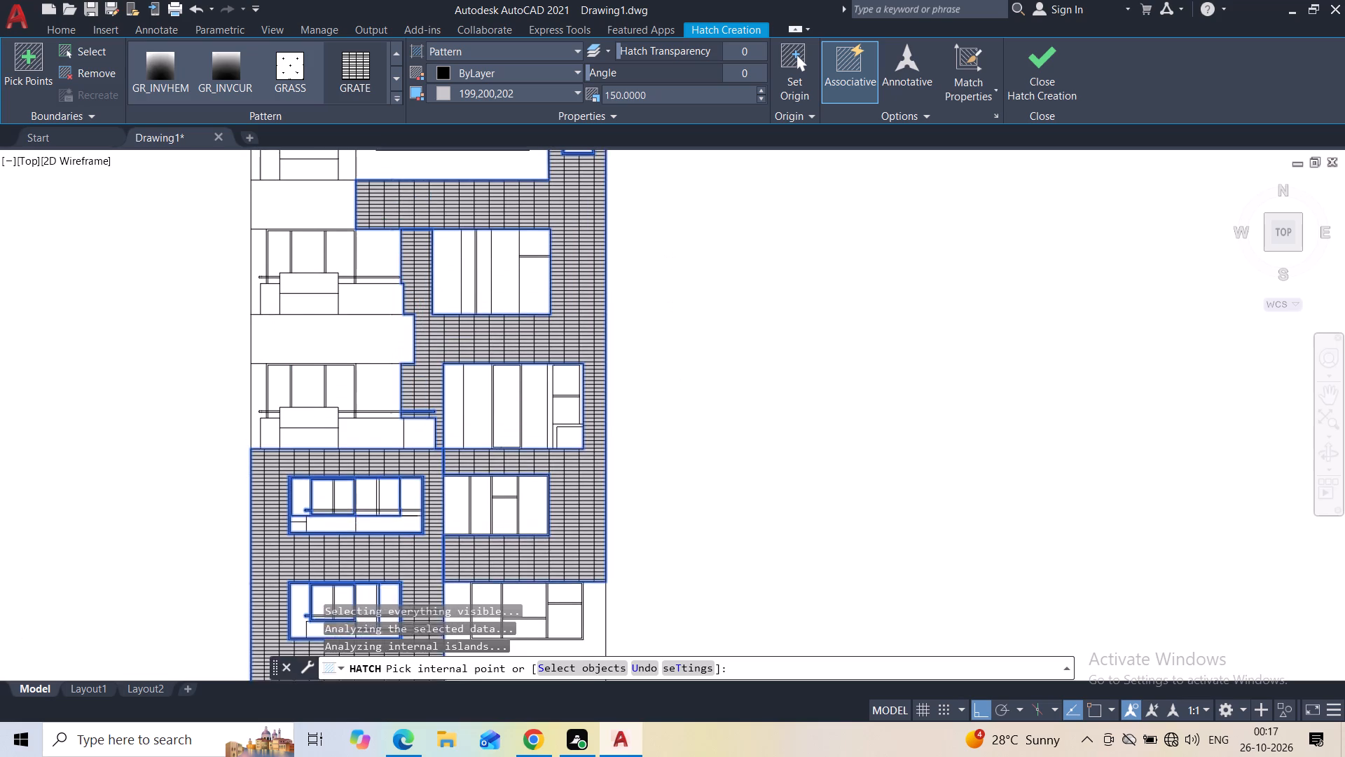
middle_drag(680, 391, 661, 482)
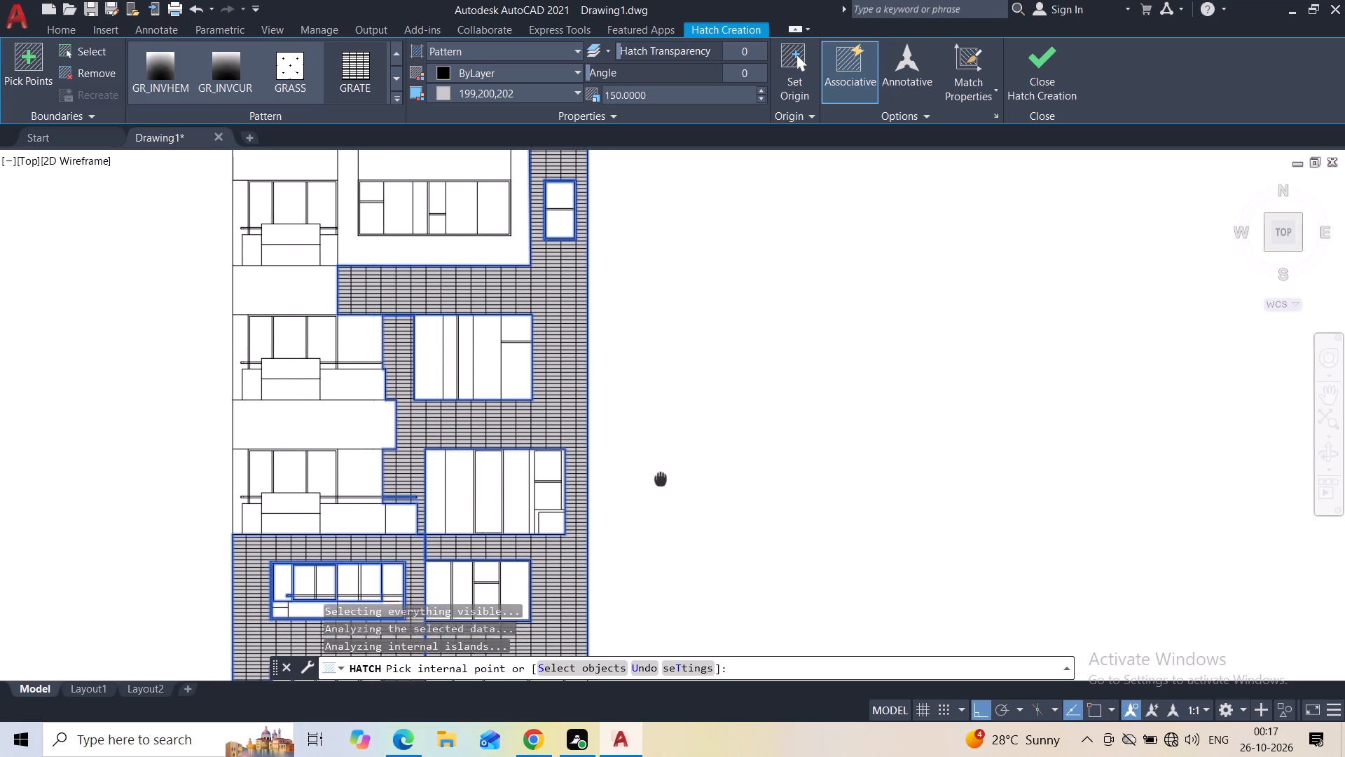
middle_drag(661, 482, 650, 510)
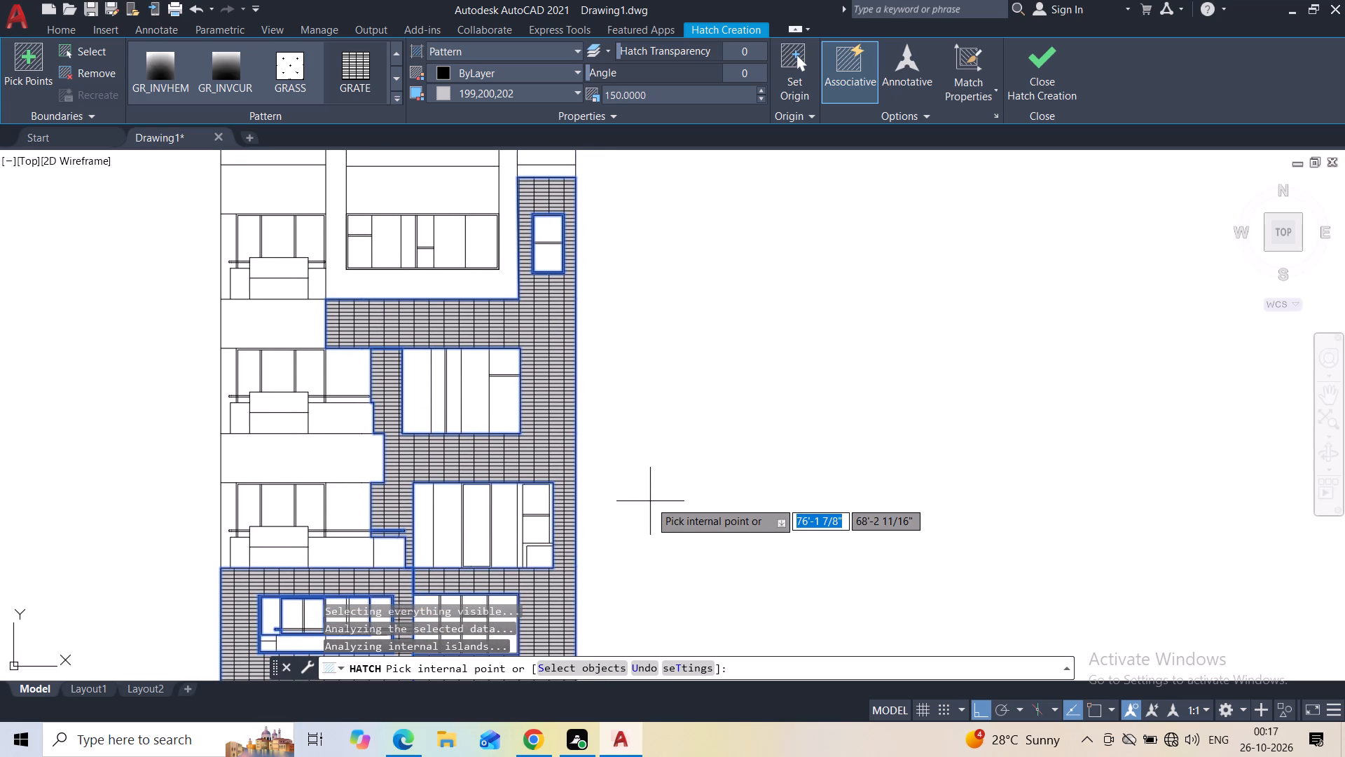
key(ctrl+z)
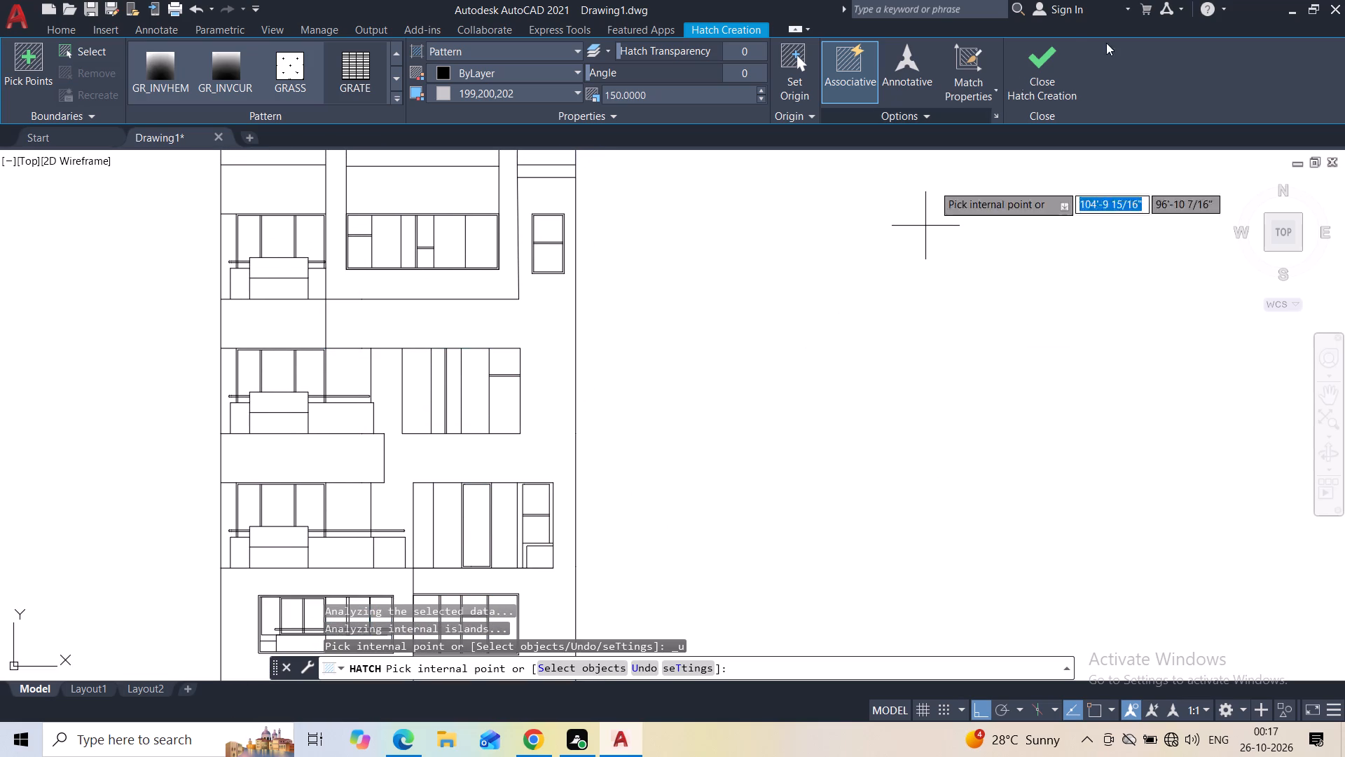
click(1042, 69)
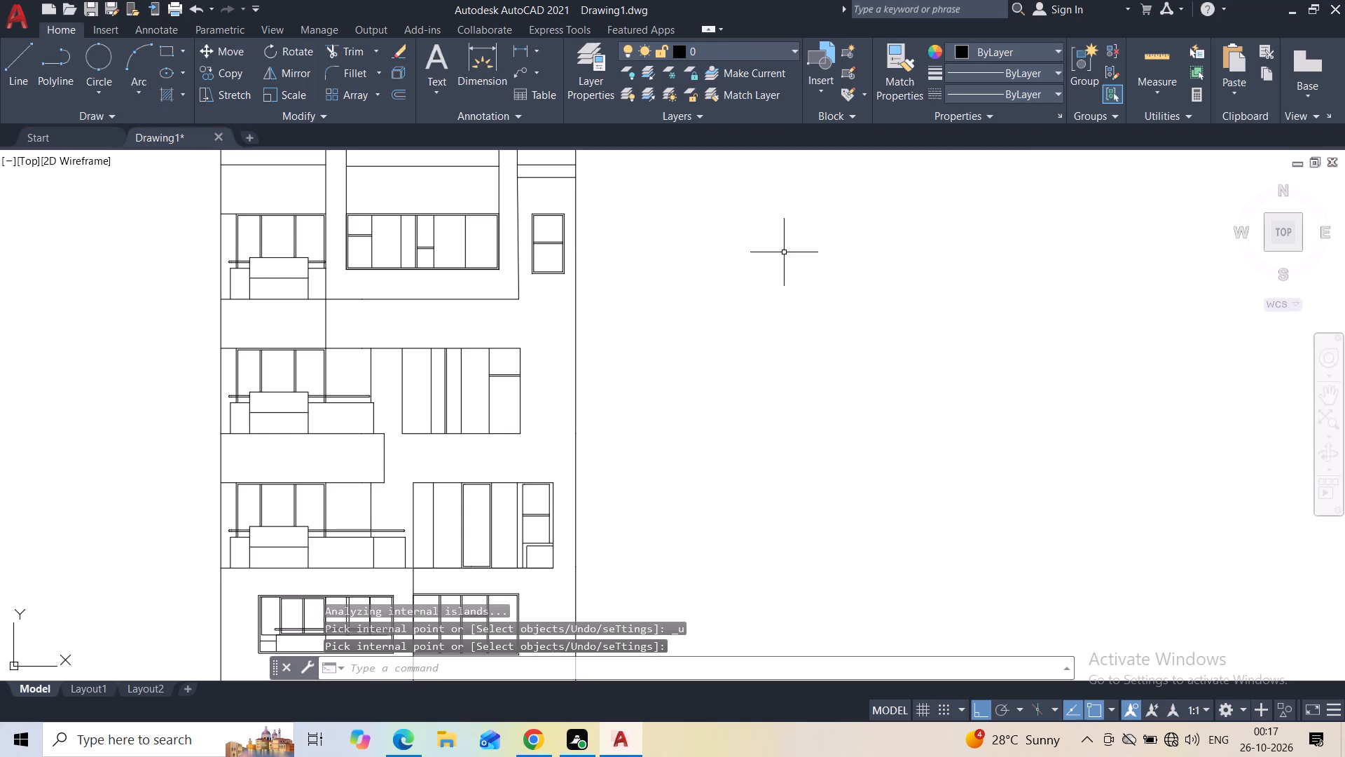
Draw a horizontal line from the top storey frame's lower right corner to the building's right edge.
click(7, 88)
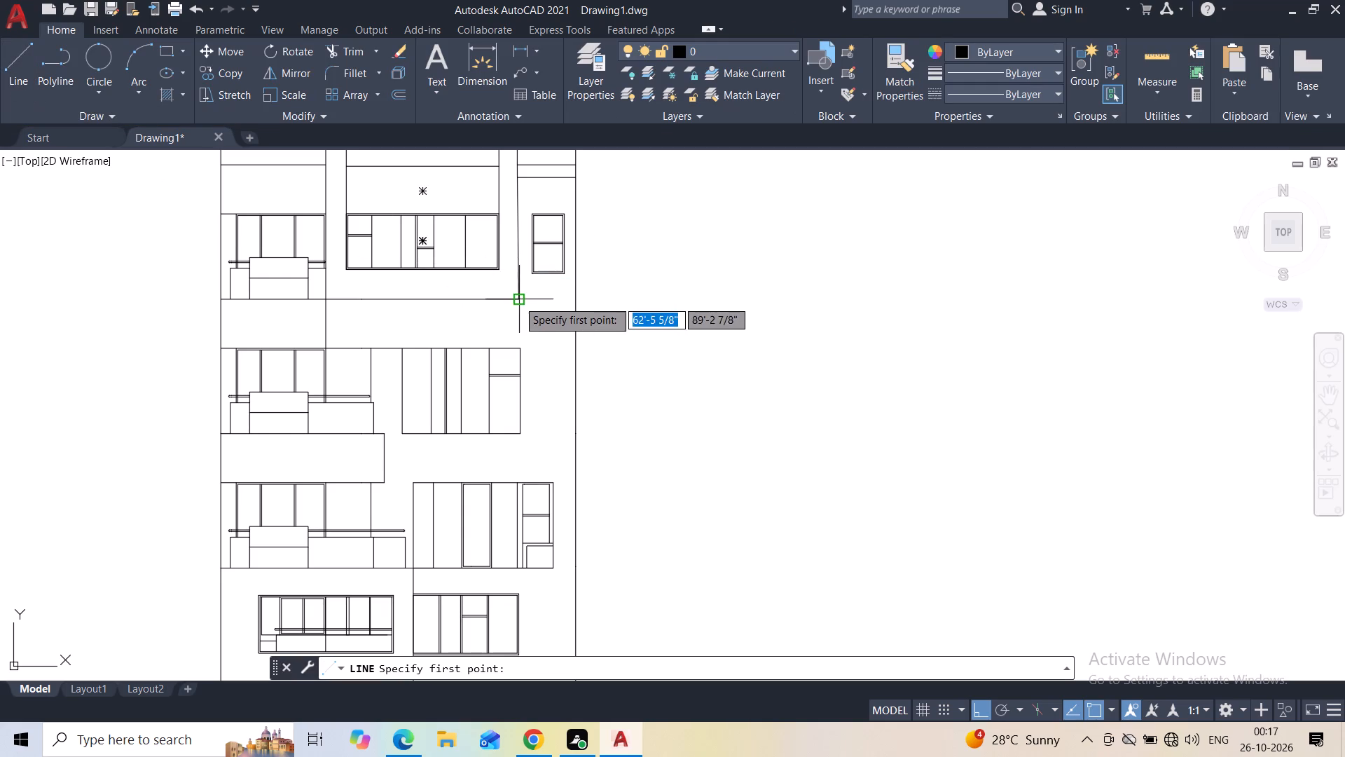
click(518, 300)
click(573, 304)
key(Escape)
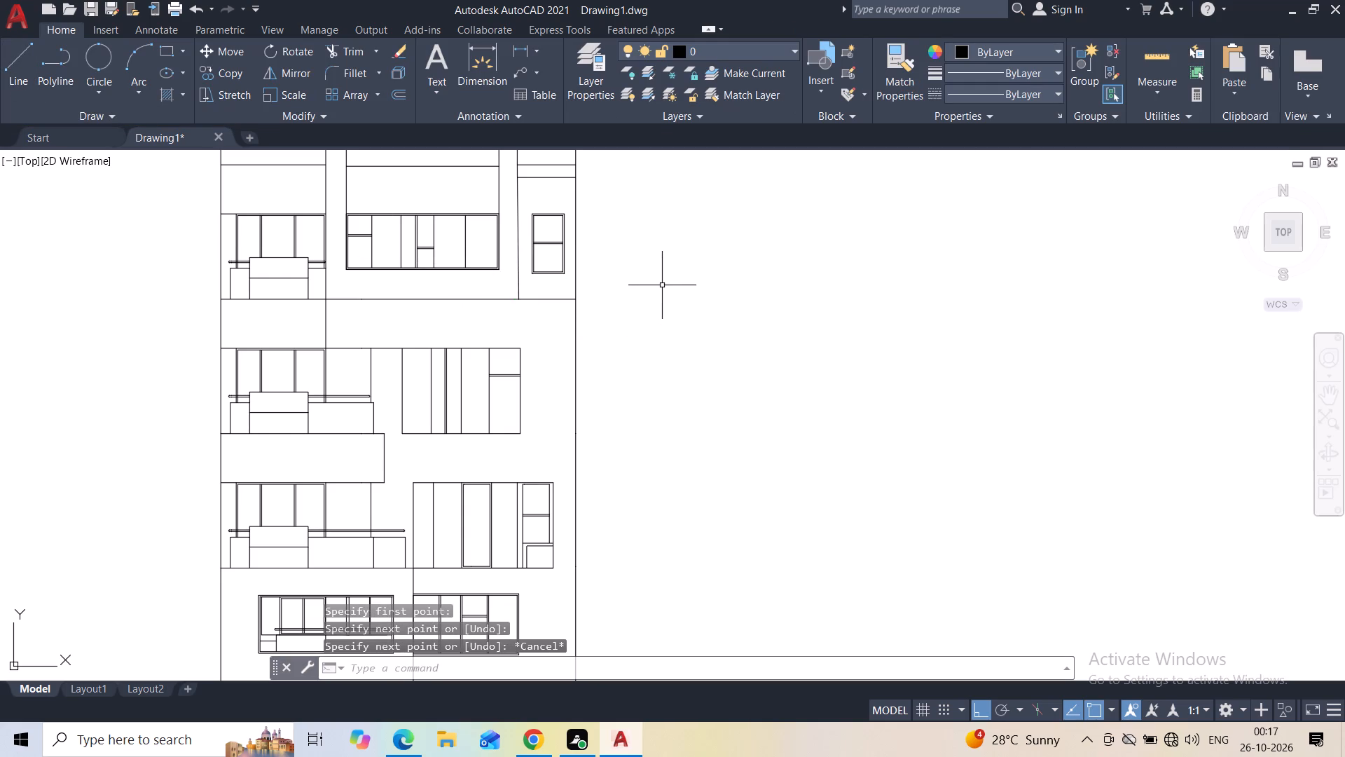
Hatch the right-hand wall below the new line with the GRATE pattern at scale 150.
key(h)
click(685, 318)
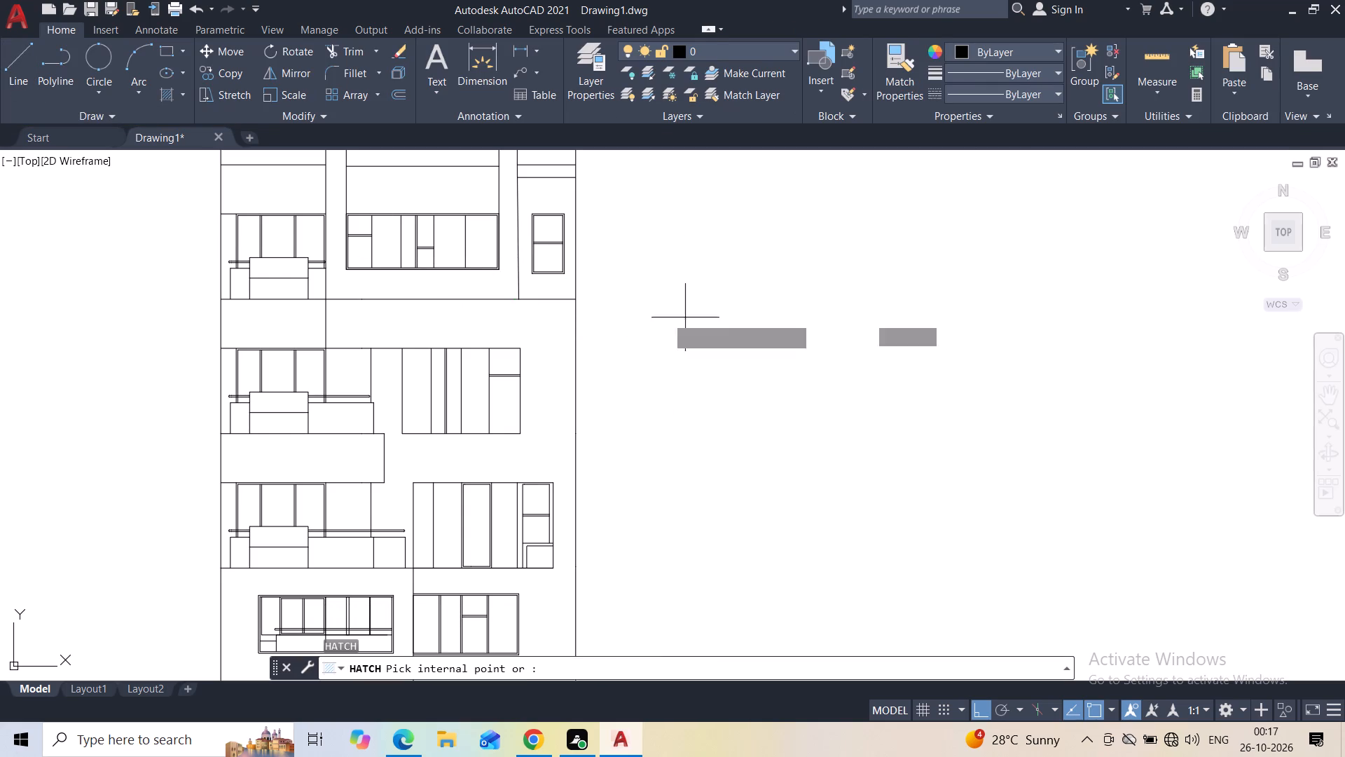
click(537, 316)
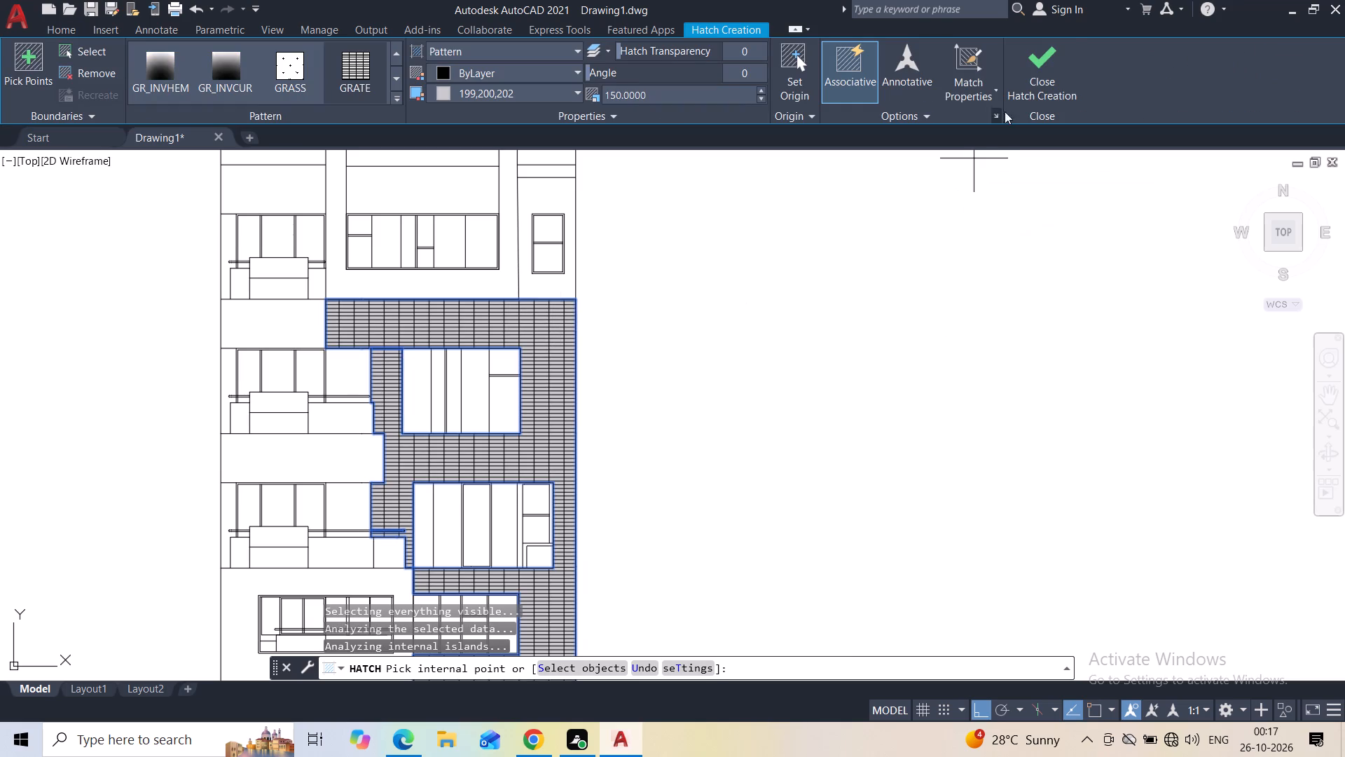
click(1012, 100)
Hatch the top storey frame and the lower left wall block with the GRATE pattern at scale 150, excluding their windows.
middle_drag(702, 378, 741, 287)
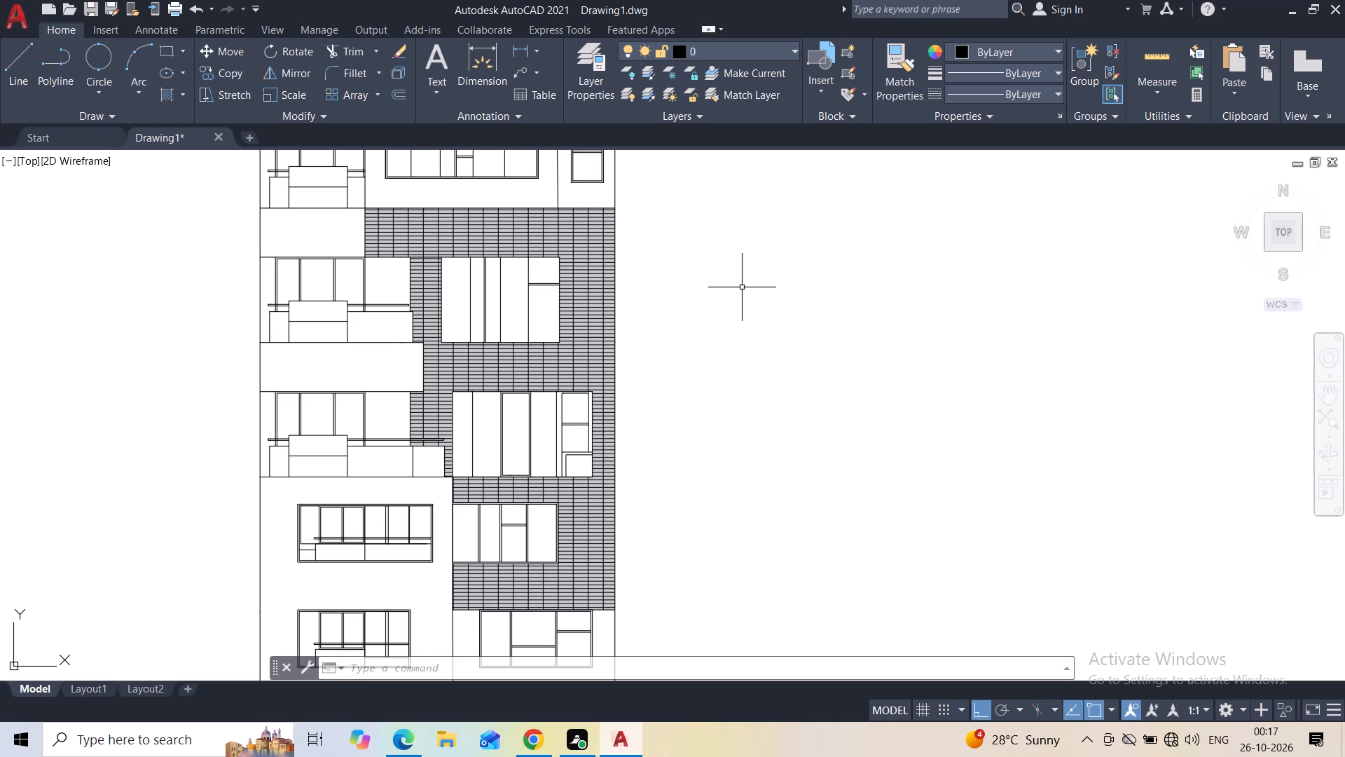
key(h)
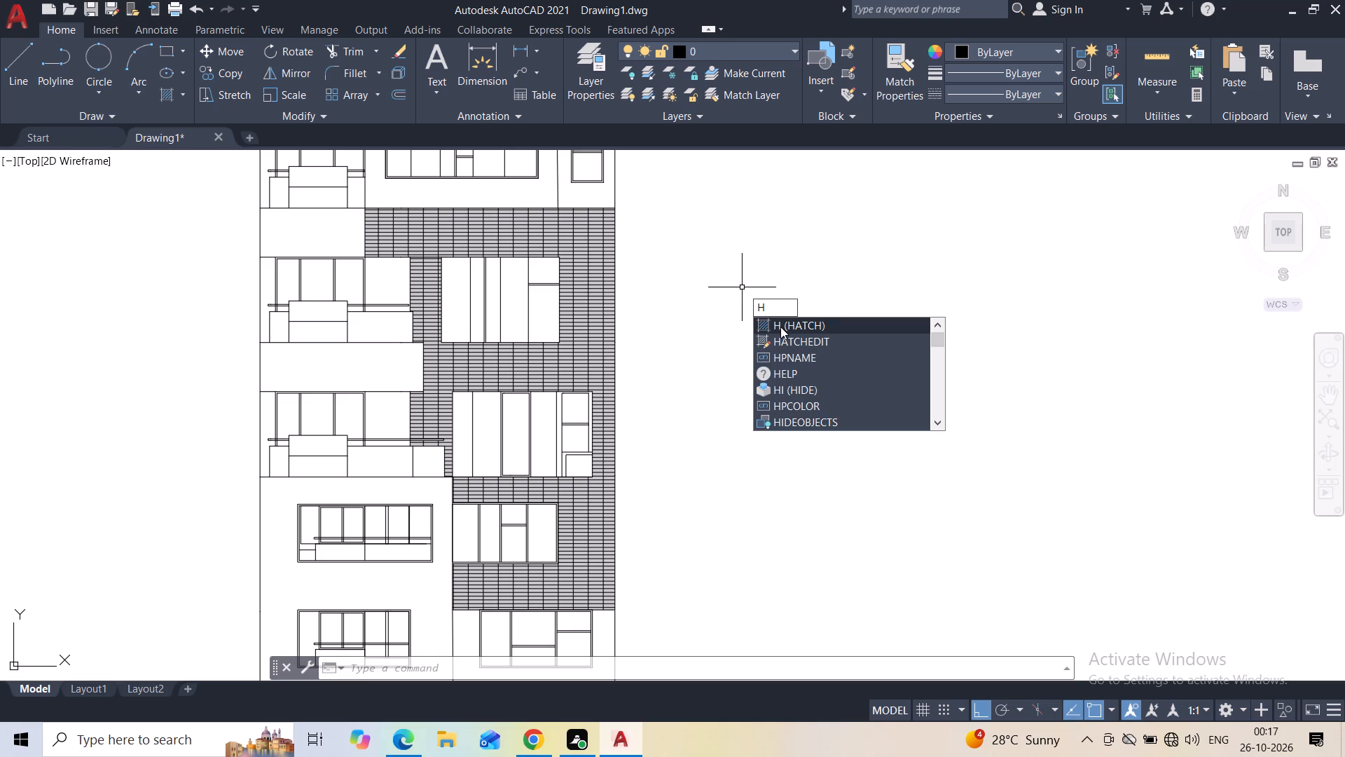
click(780, 327)
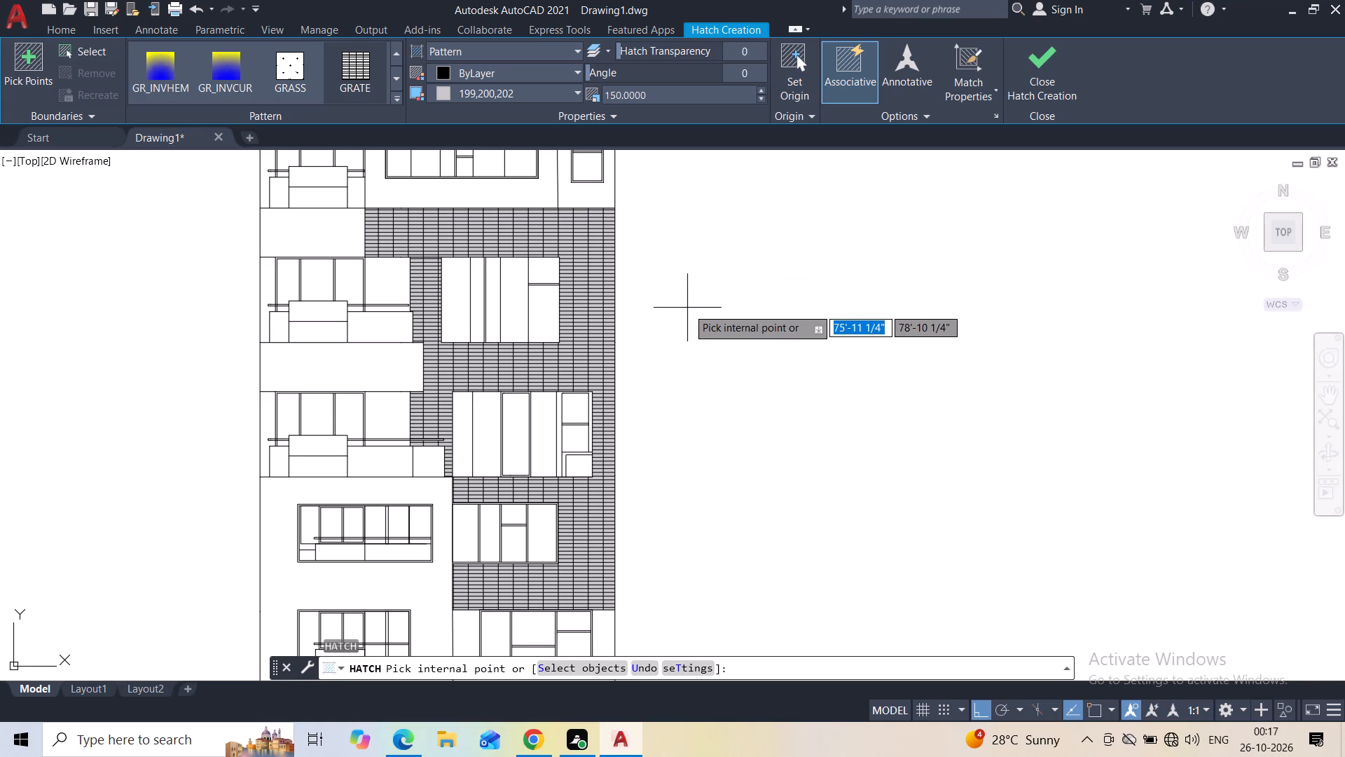
middle_drag(688, 293, 689, 485)
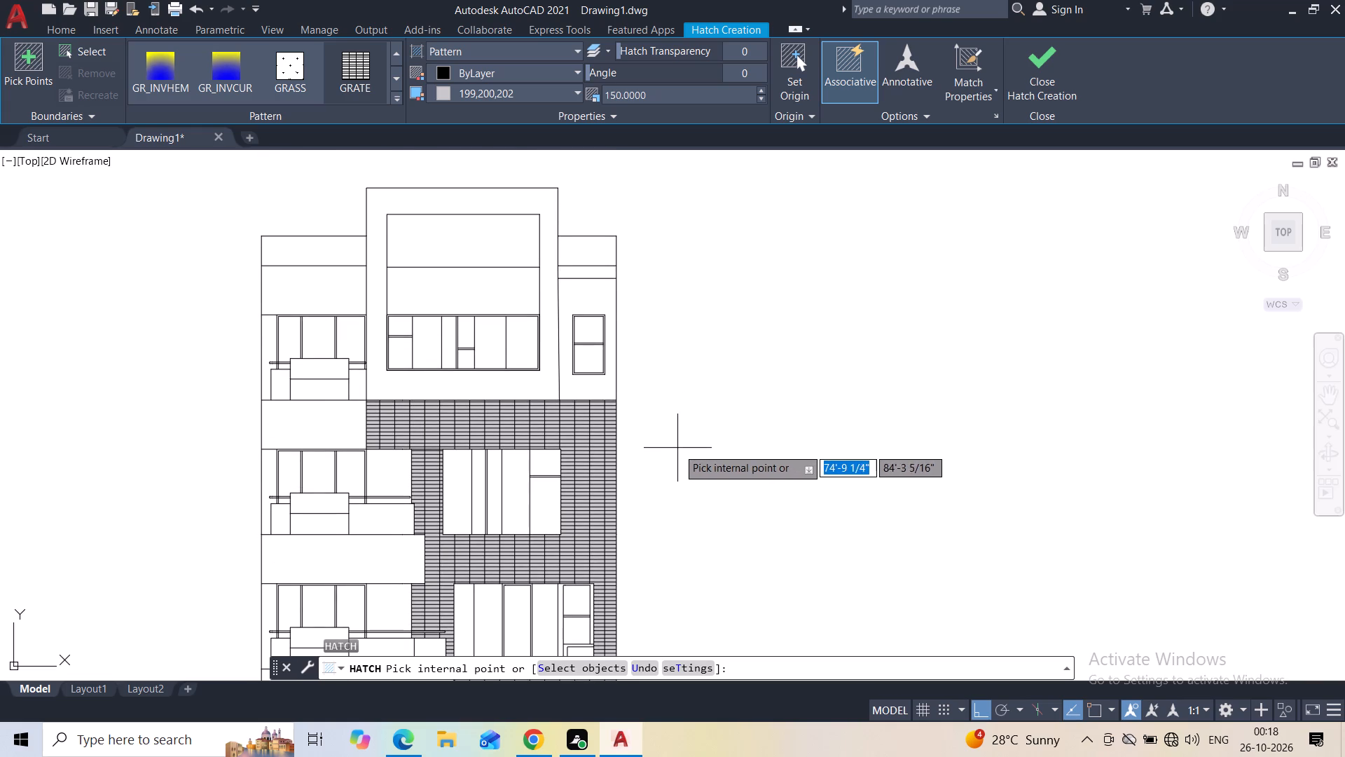
click(510, 383)
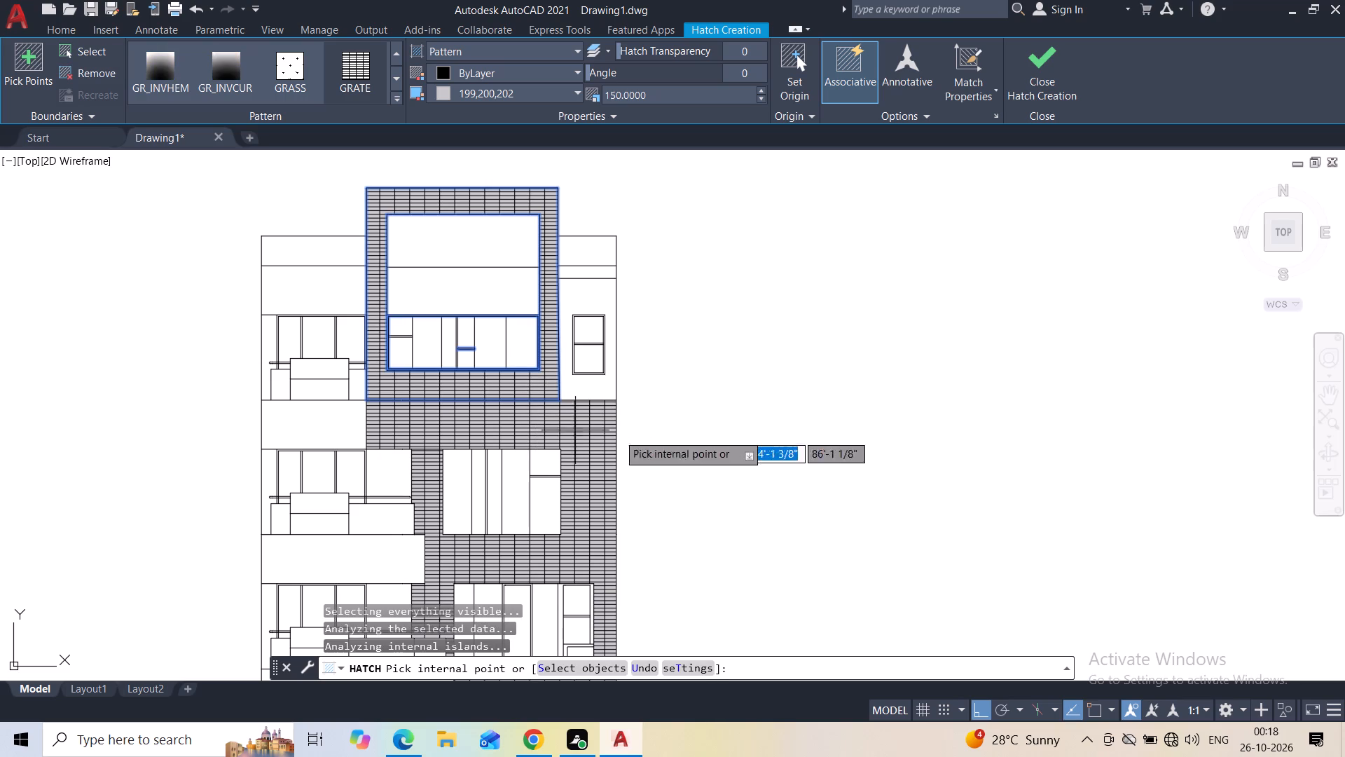
scroll(725, 452, down, 1)
middle_drag(723, 513, 701, 308)
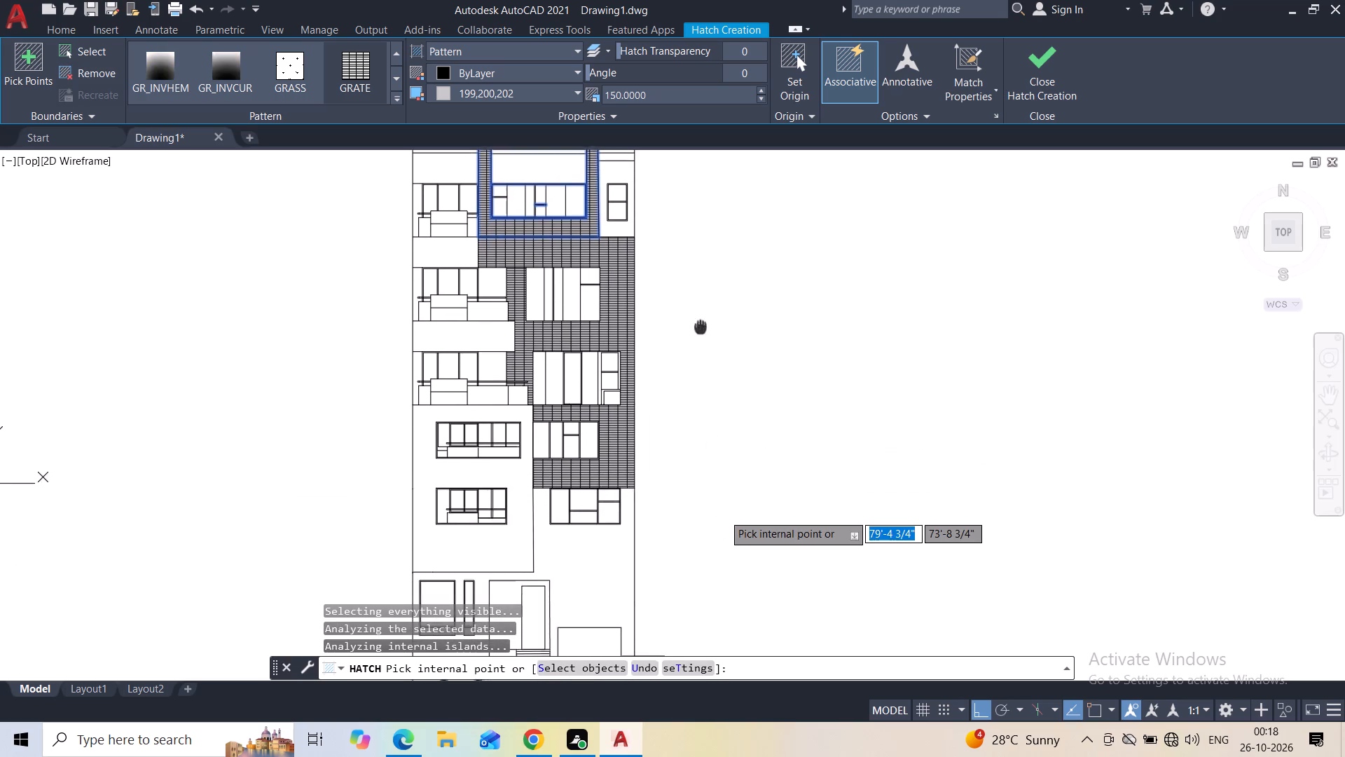
middle_drag(701, 308, 701, 252)
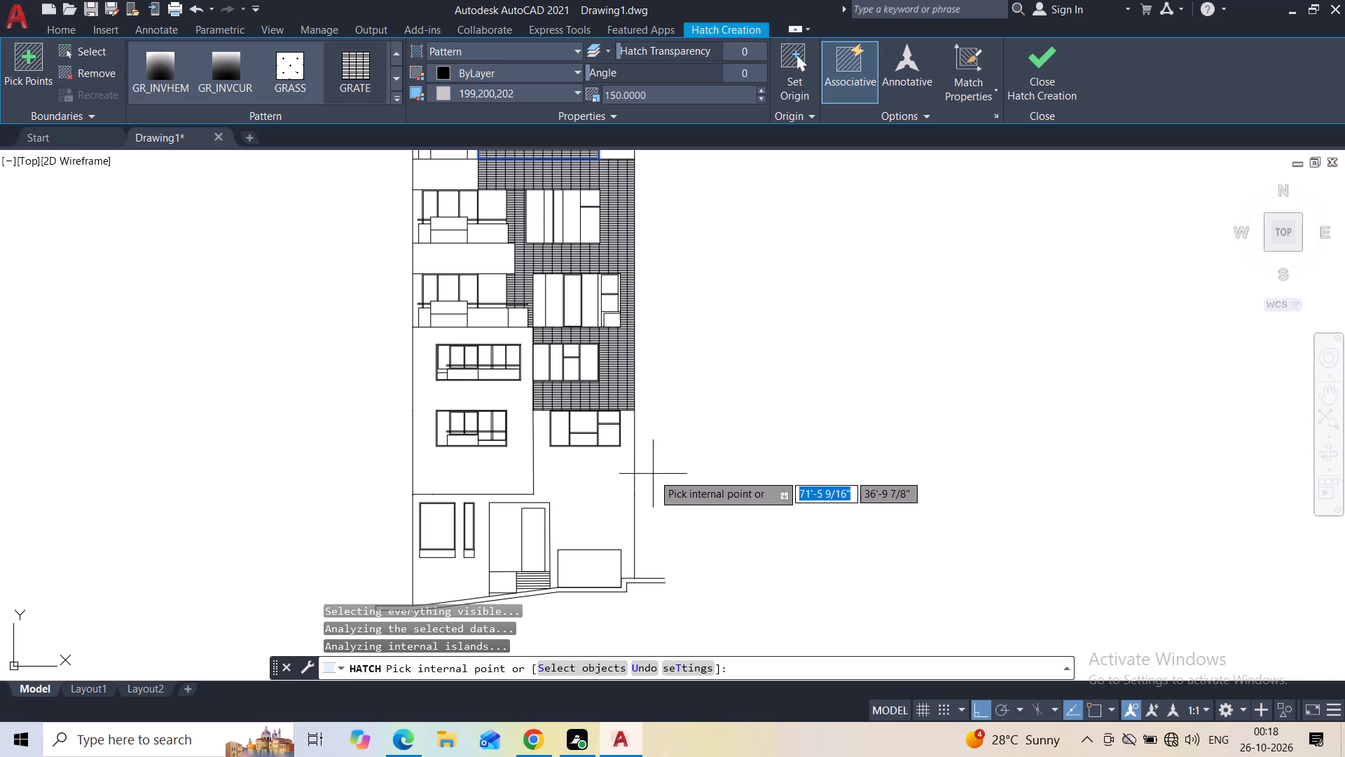
click(496, 466)
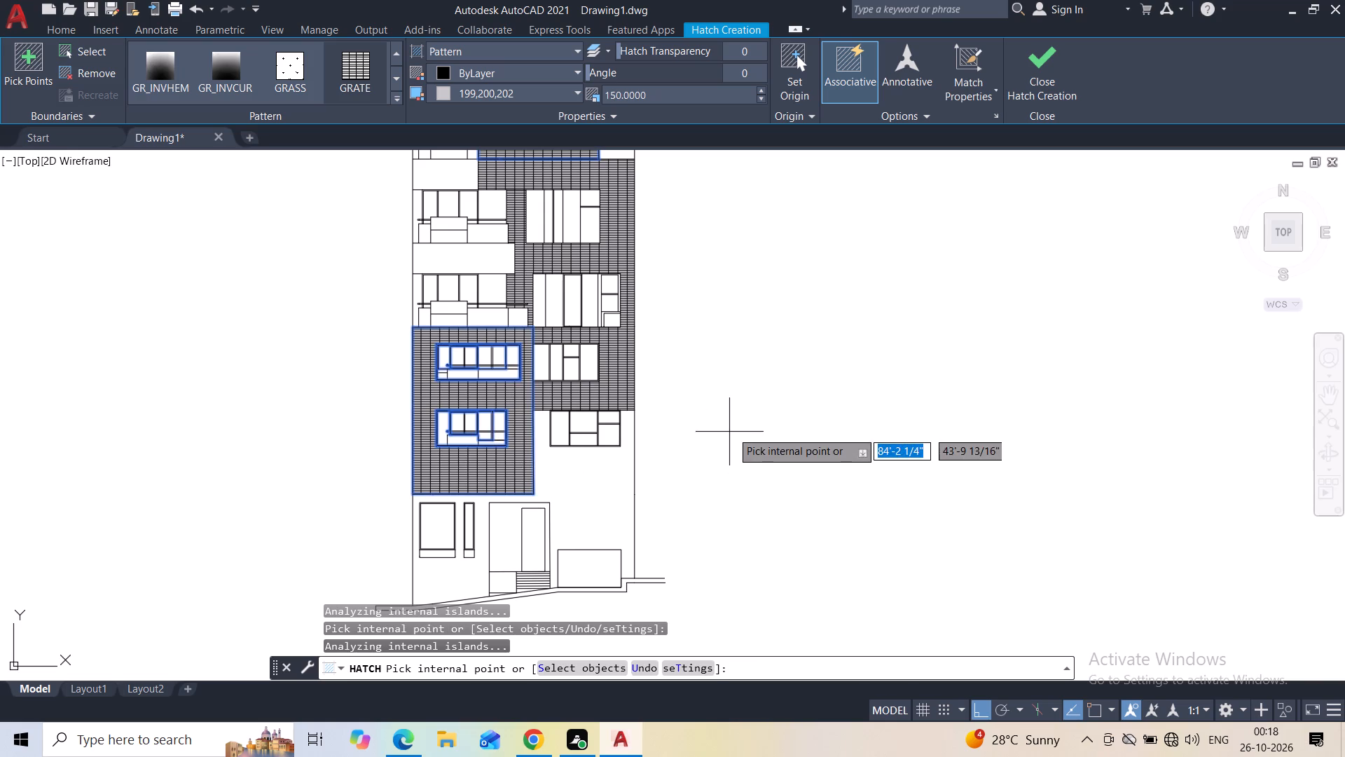
Set the new hatch's background colour to 147,149,152 and finish the hatch.
click(527, 94)
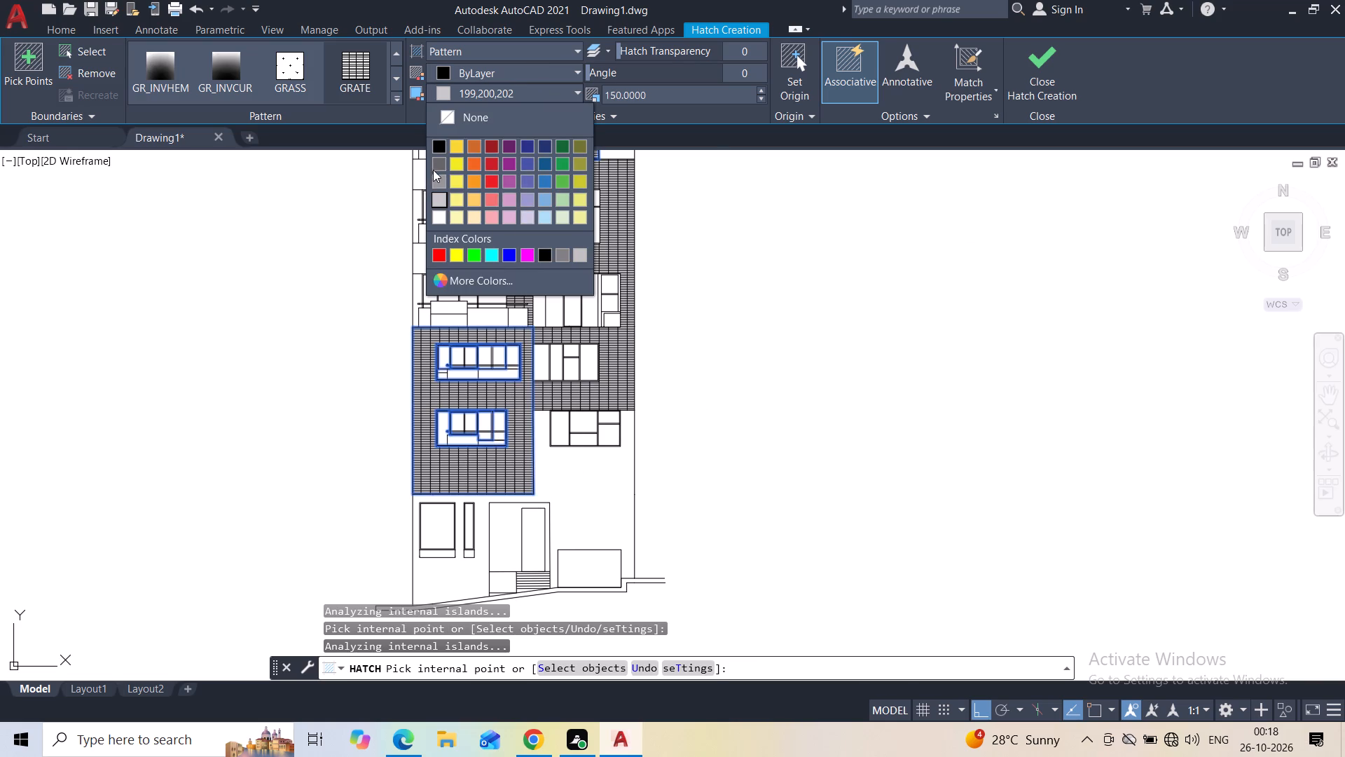
click(438, 177)
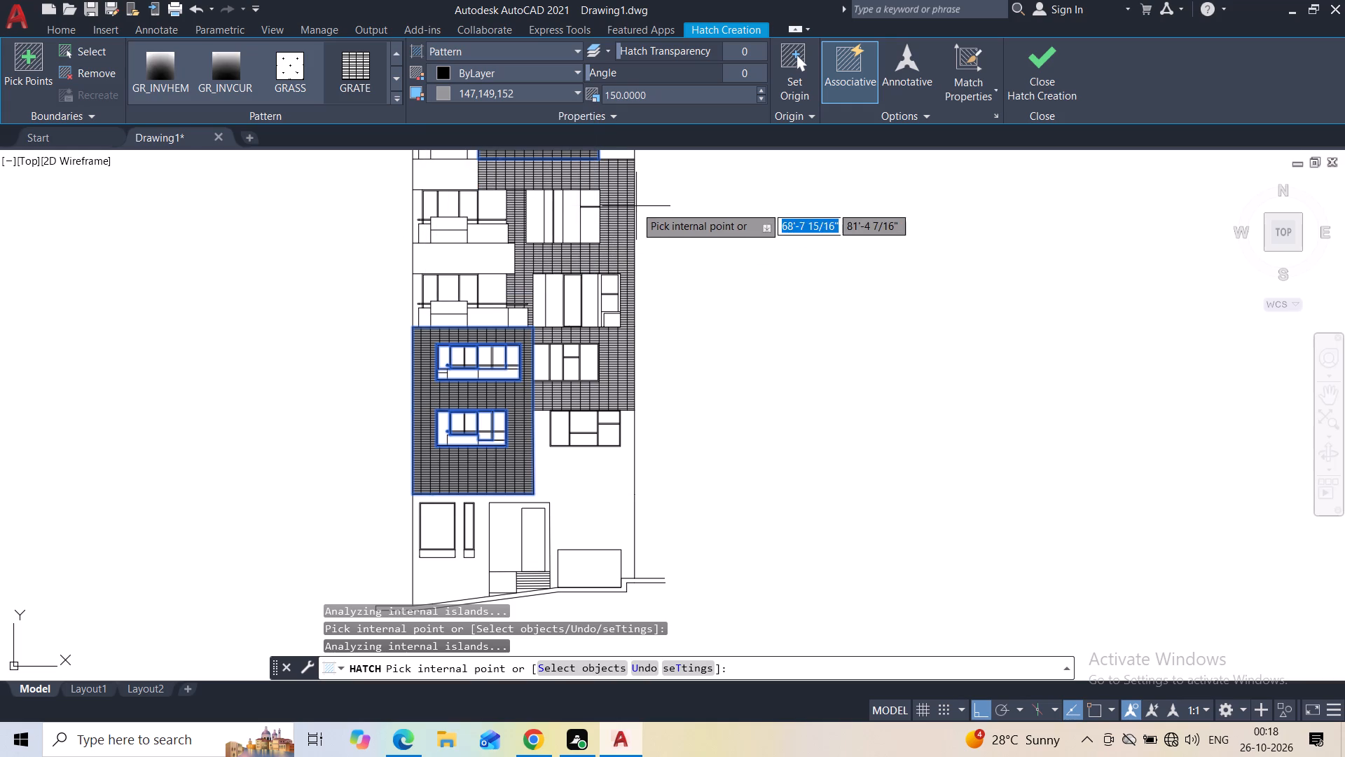
middle_drag(644, 203, 633, 296)
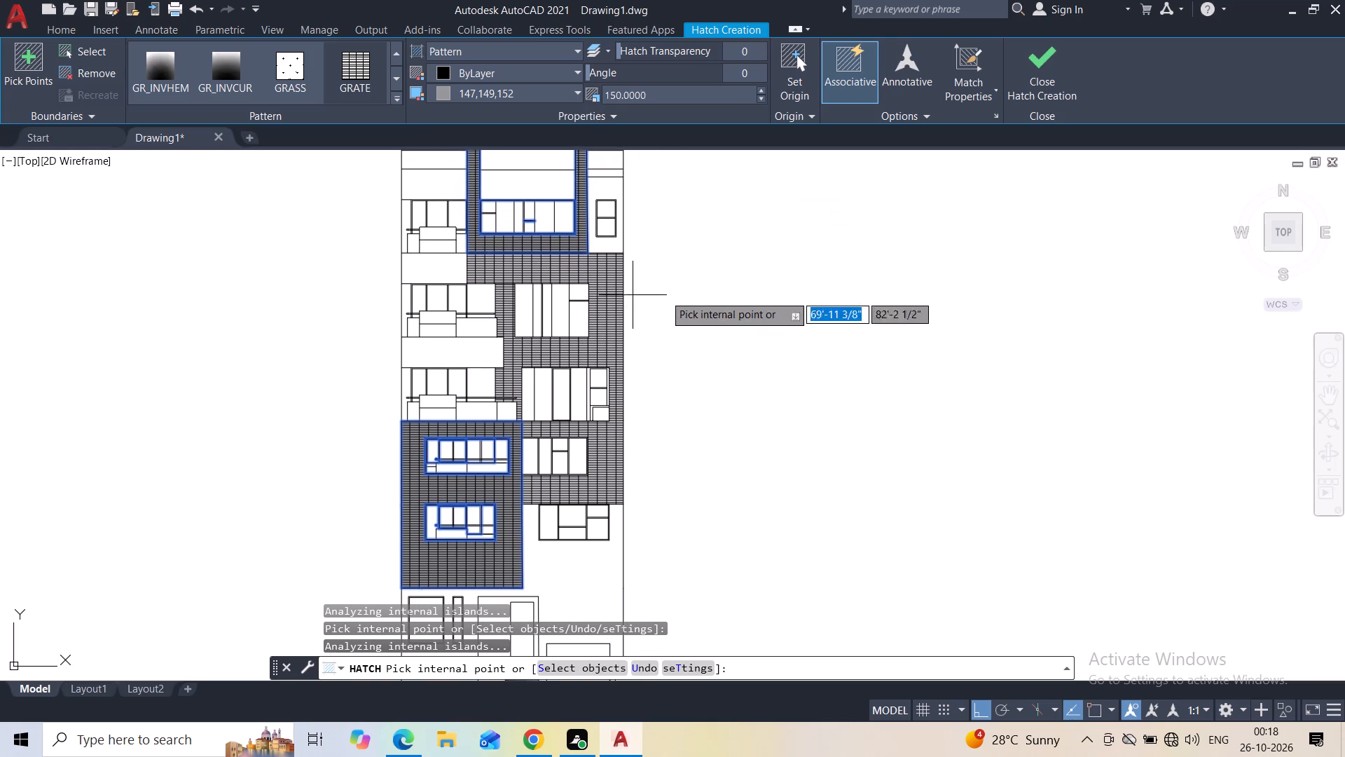
click(1028, 74)
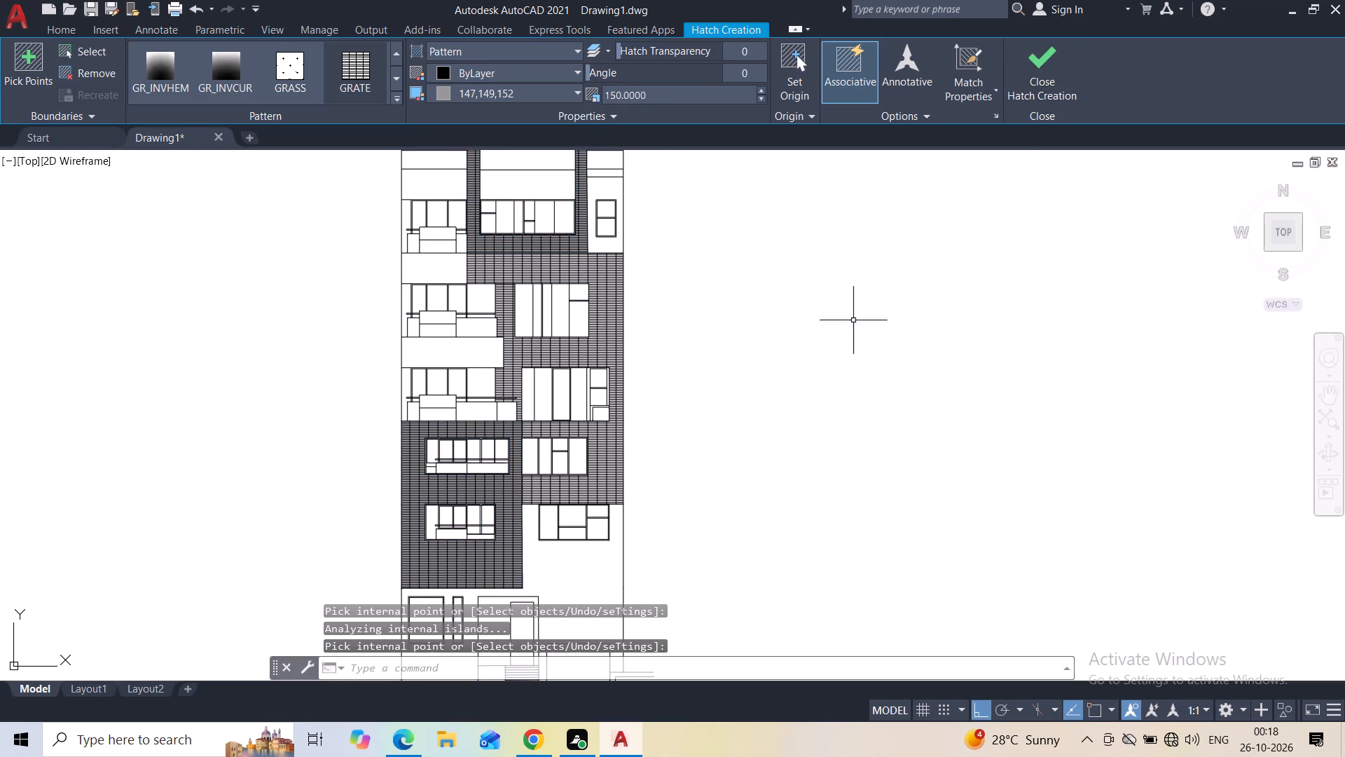
Change the background colour of the existing right-hand wall hatch to 147,149,152.
click(607, 313)
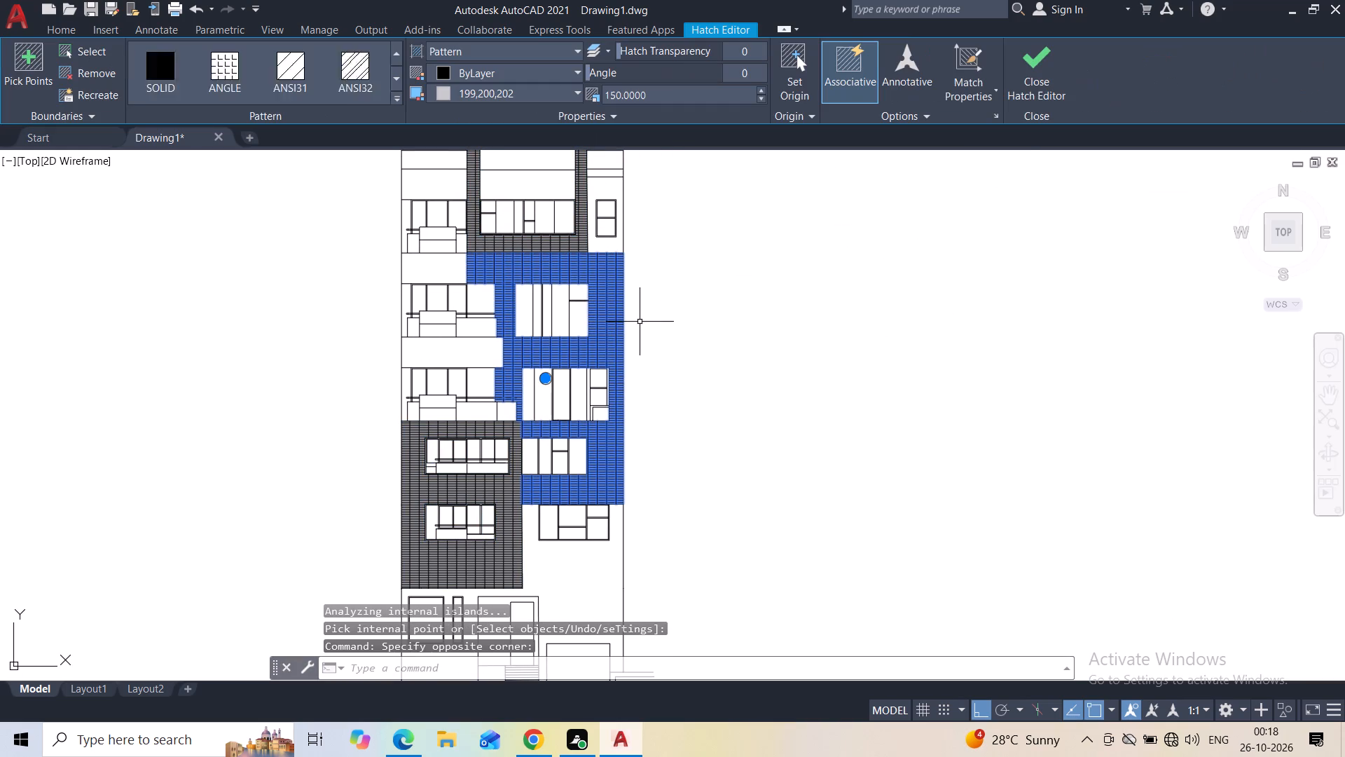
click(504, 95)
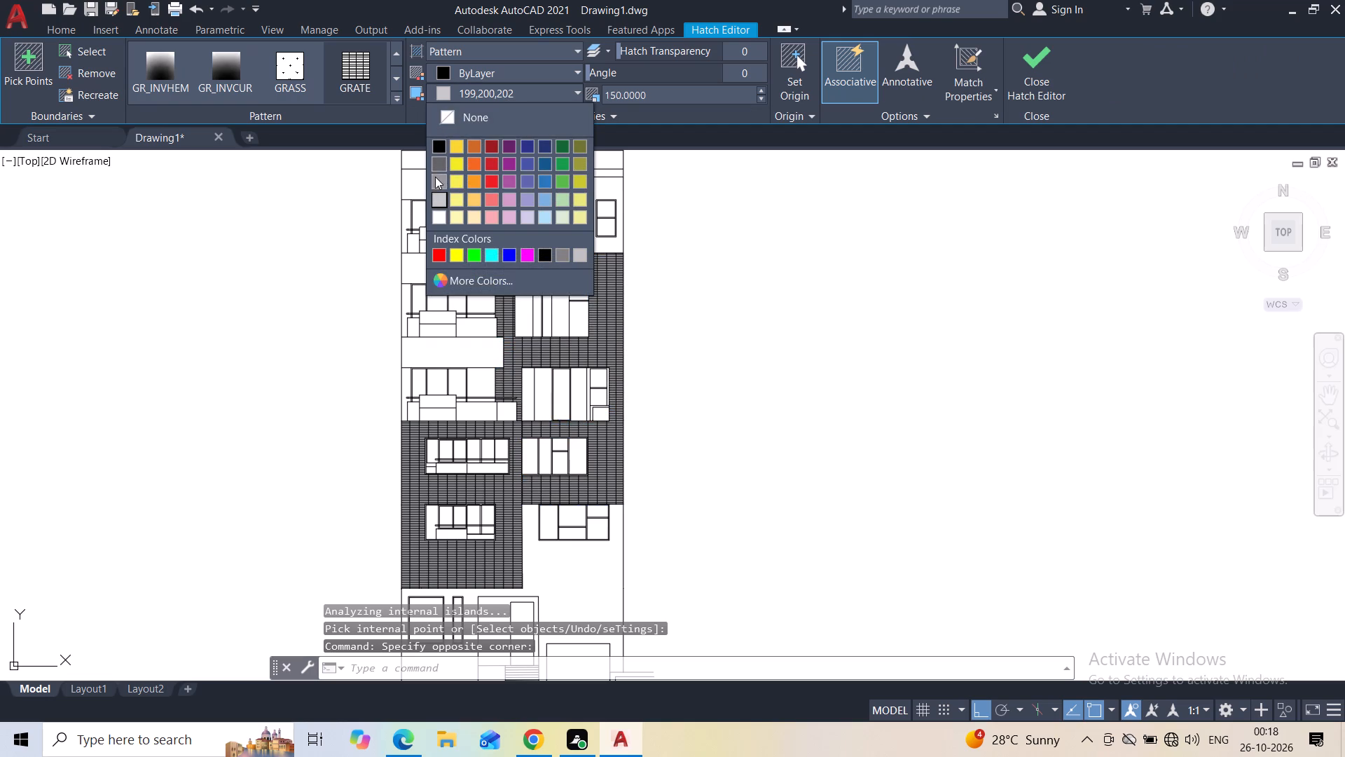
click(436, 179)
click(1050, 76)
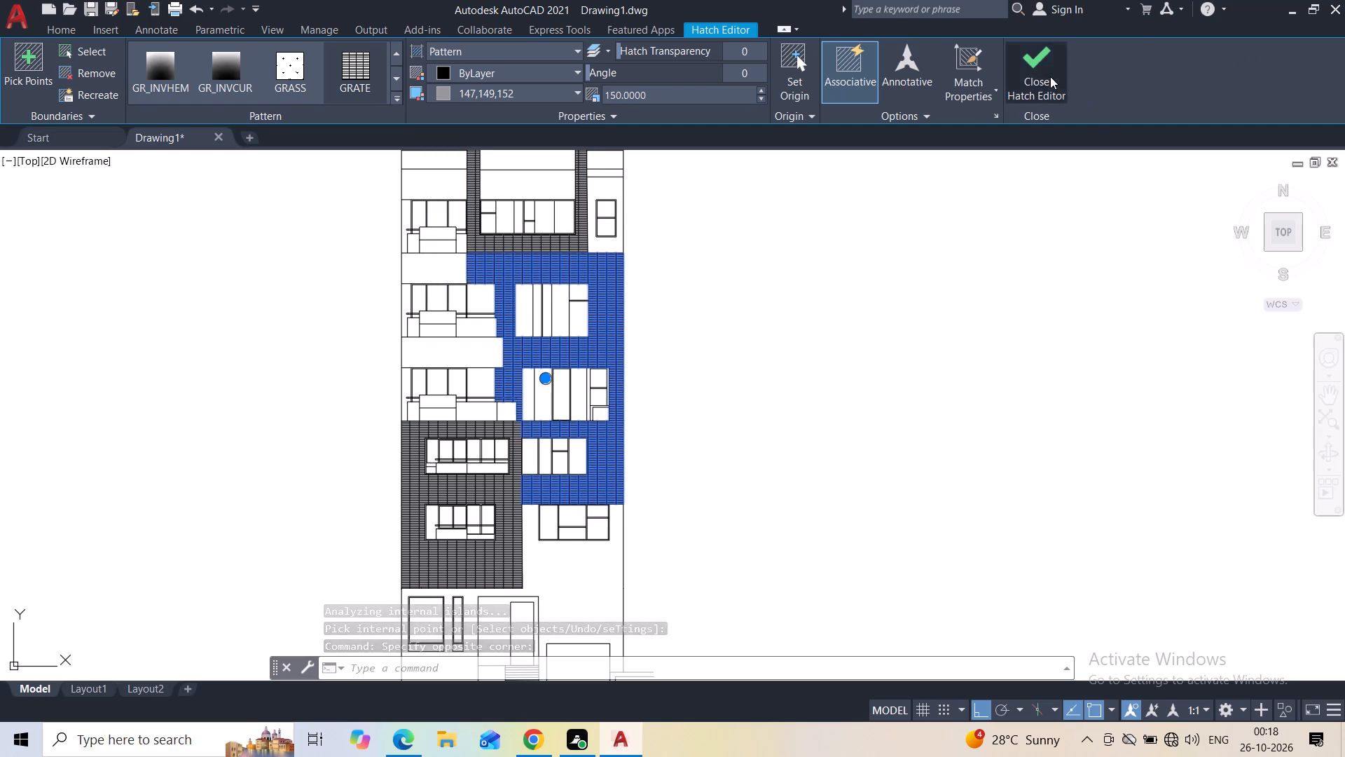
Start a new hatch with the SOLID pattern and set its colour to 99,100,102.
key(h)
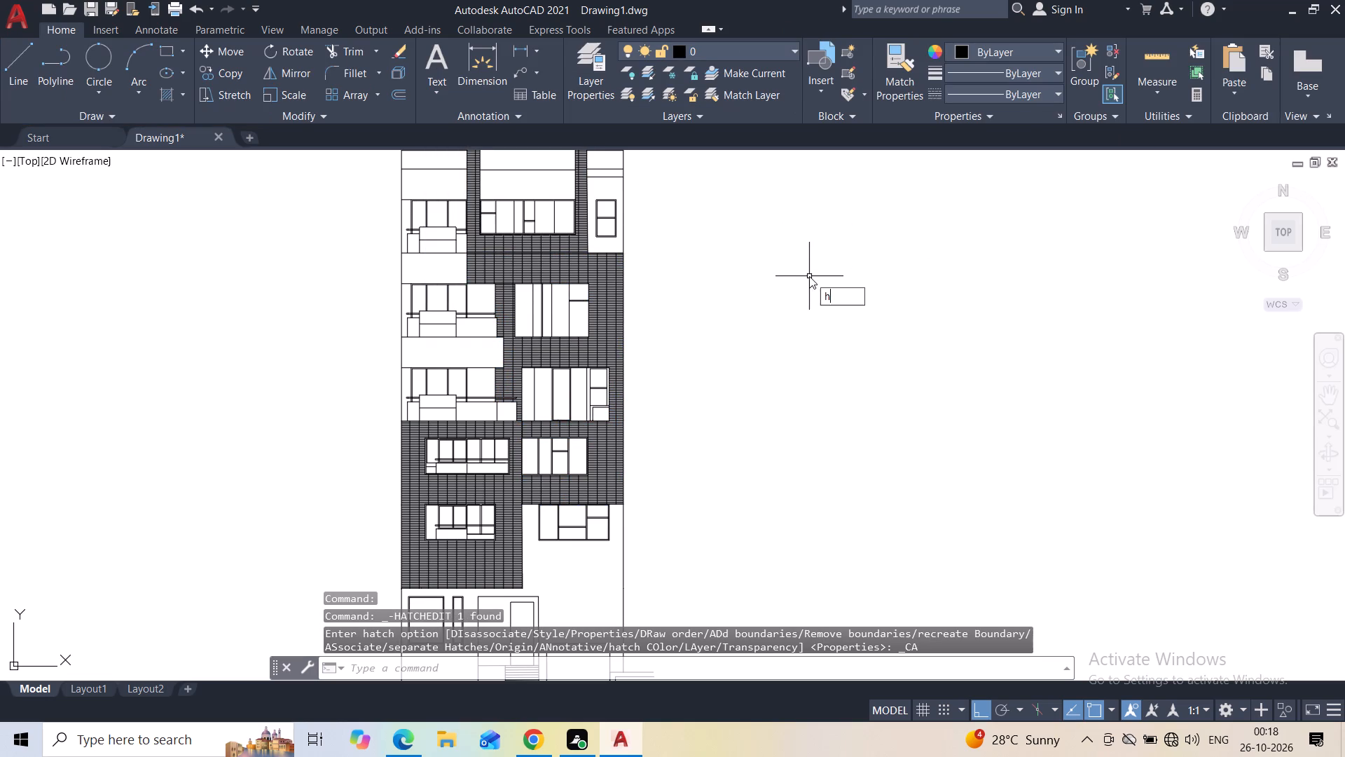
click(848, 313)
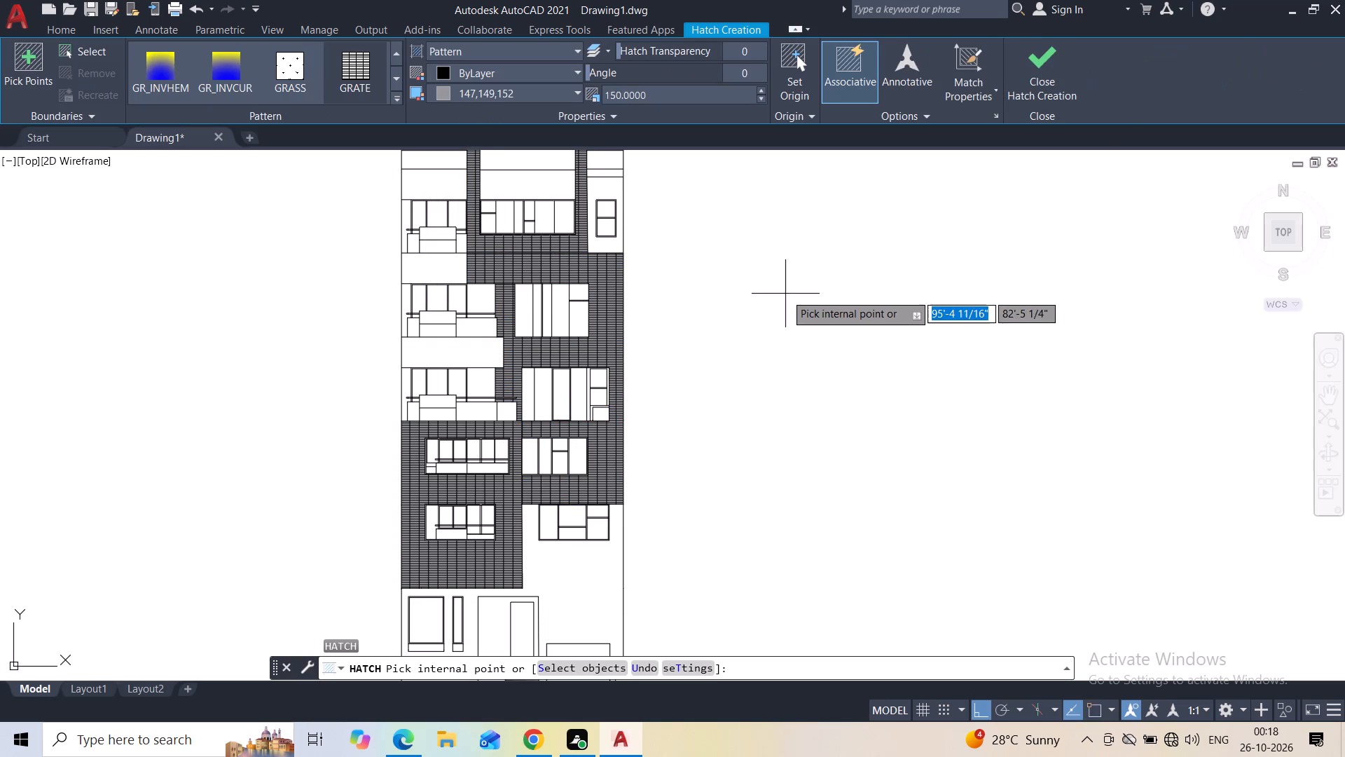
click(395, 102)
scroll(341, 130, up, 15)
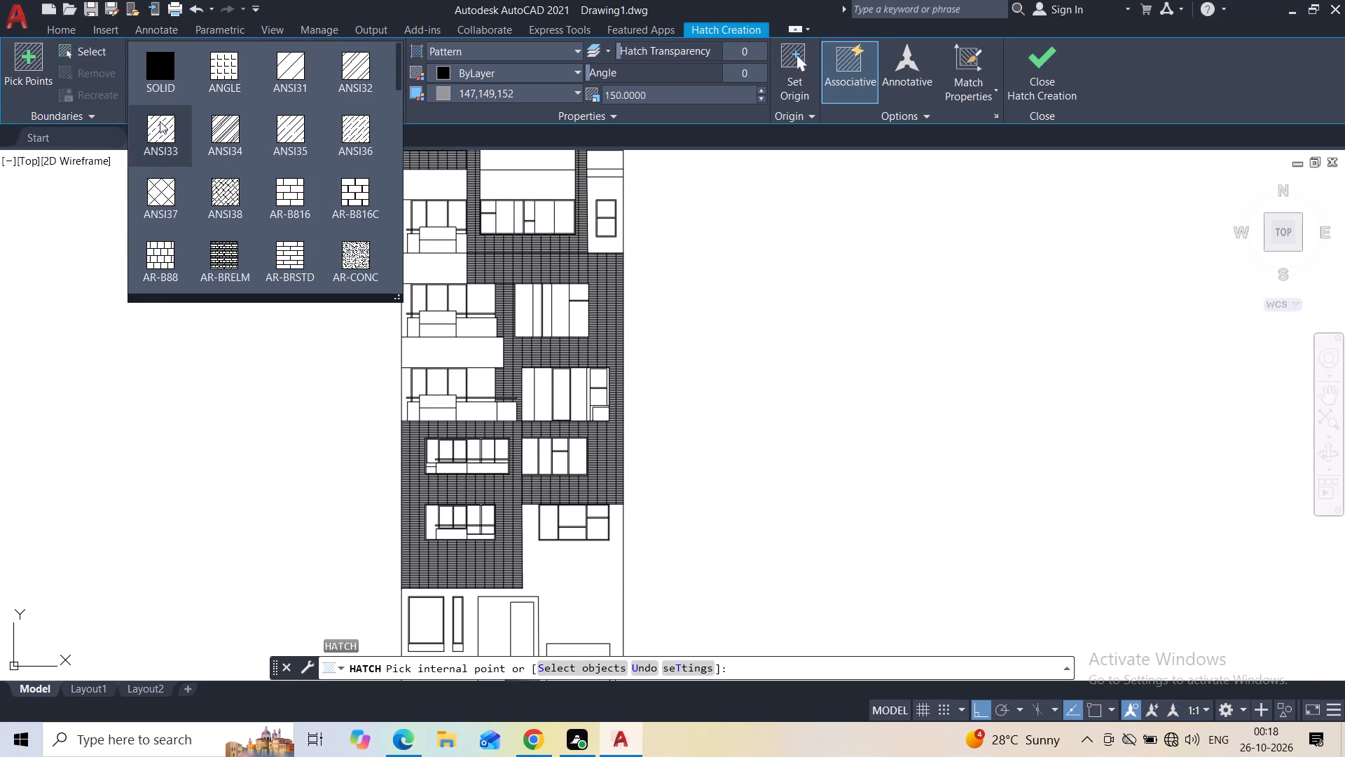
scroll(160, 121, up, 3)
click(156, 90)
click(506, 68)
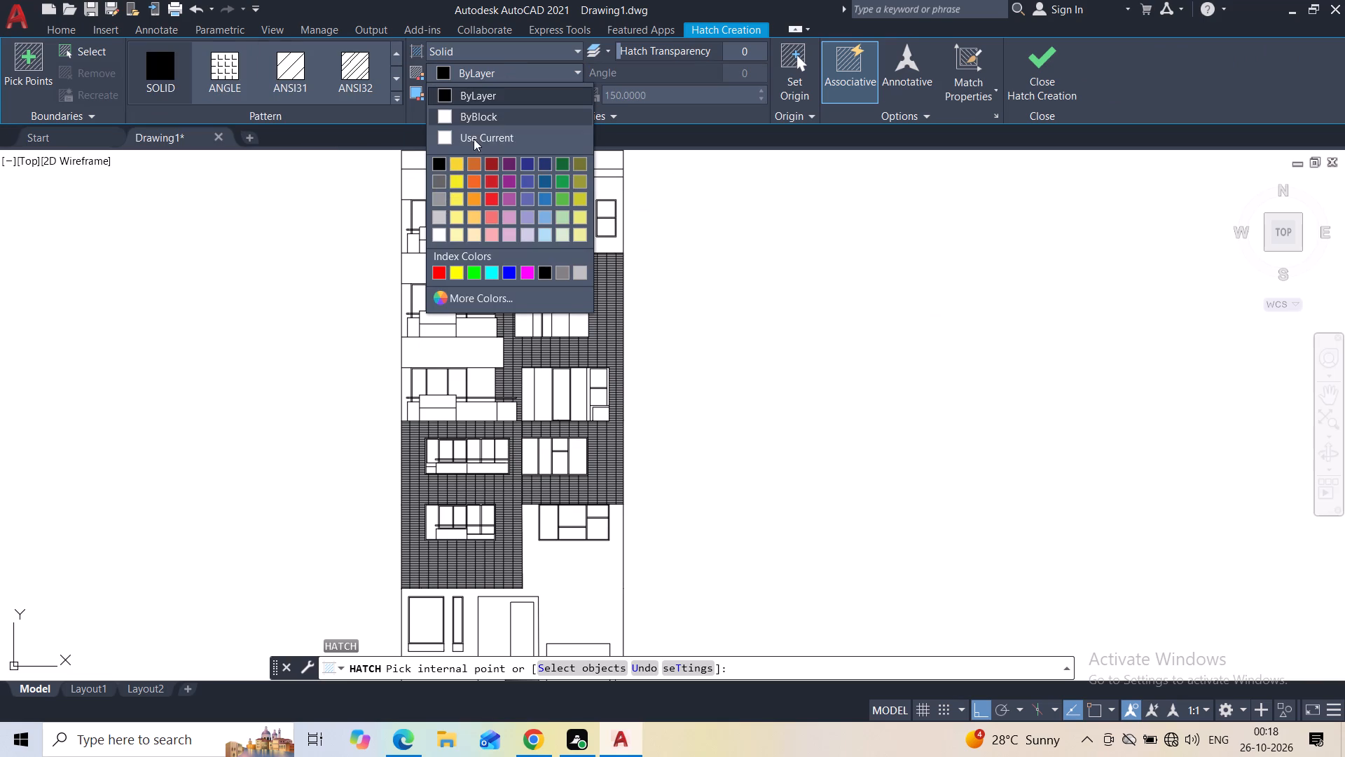
click(439, 180)
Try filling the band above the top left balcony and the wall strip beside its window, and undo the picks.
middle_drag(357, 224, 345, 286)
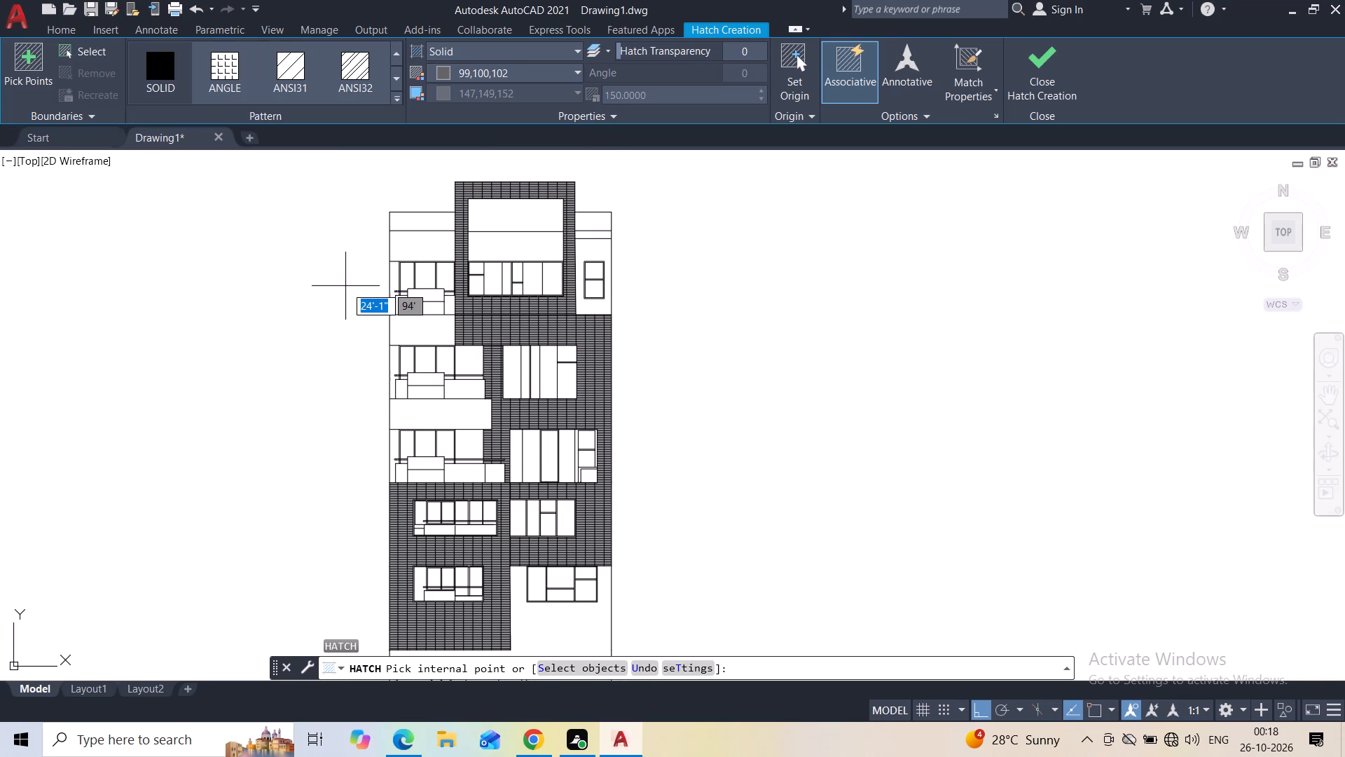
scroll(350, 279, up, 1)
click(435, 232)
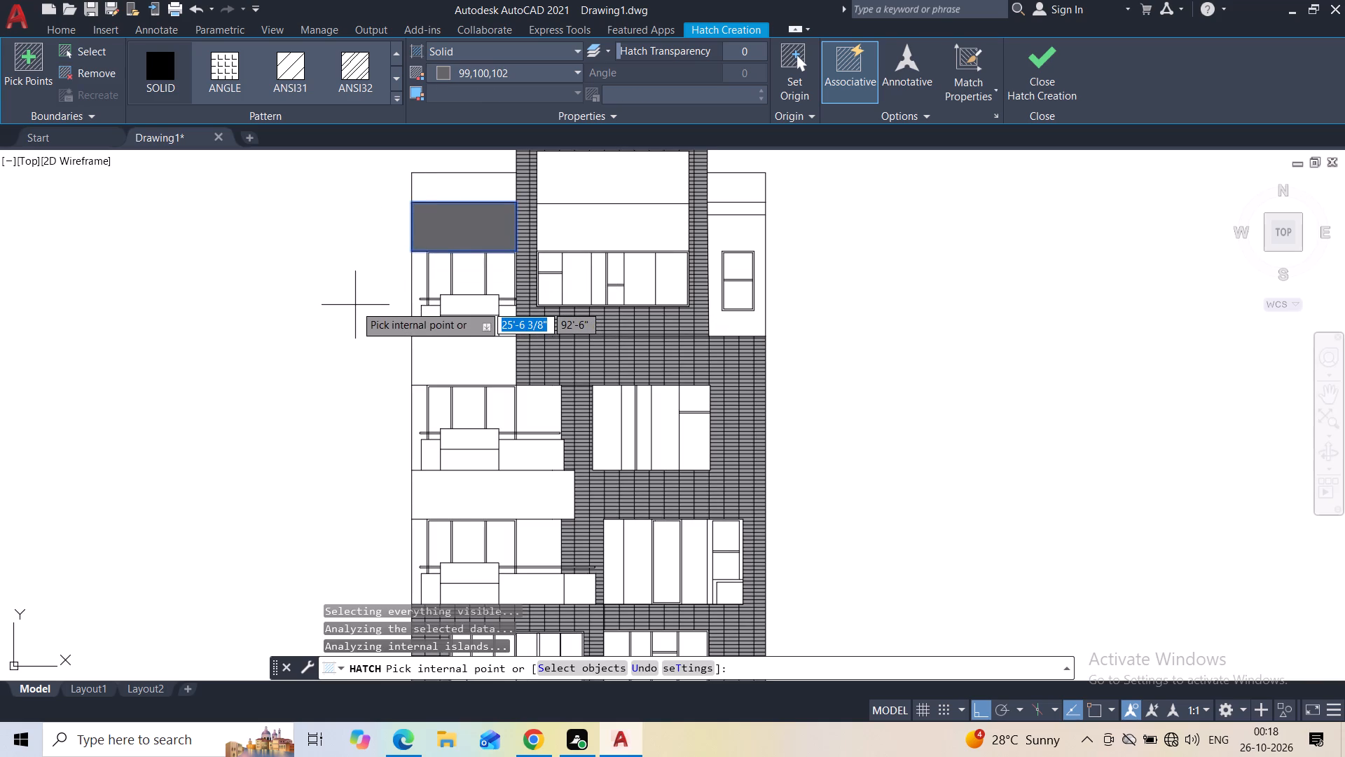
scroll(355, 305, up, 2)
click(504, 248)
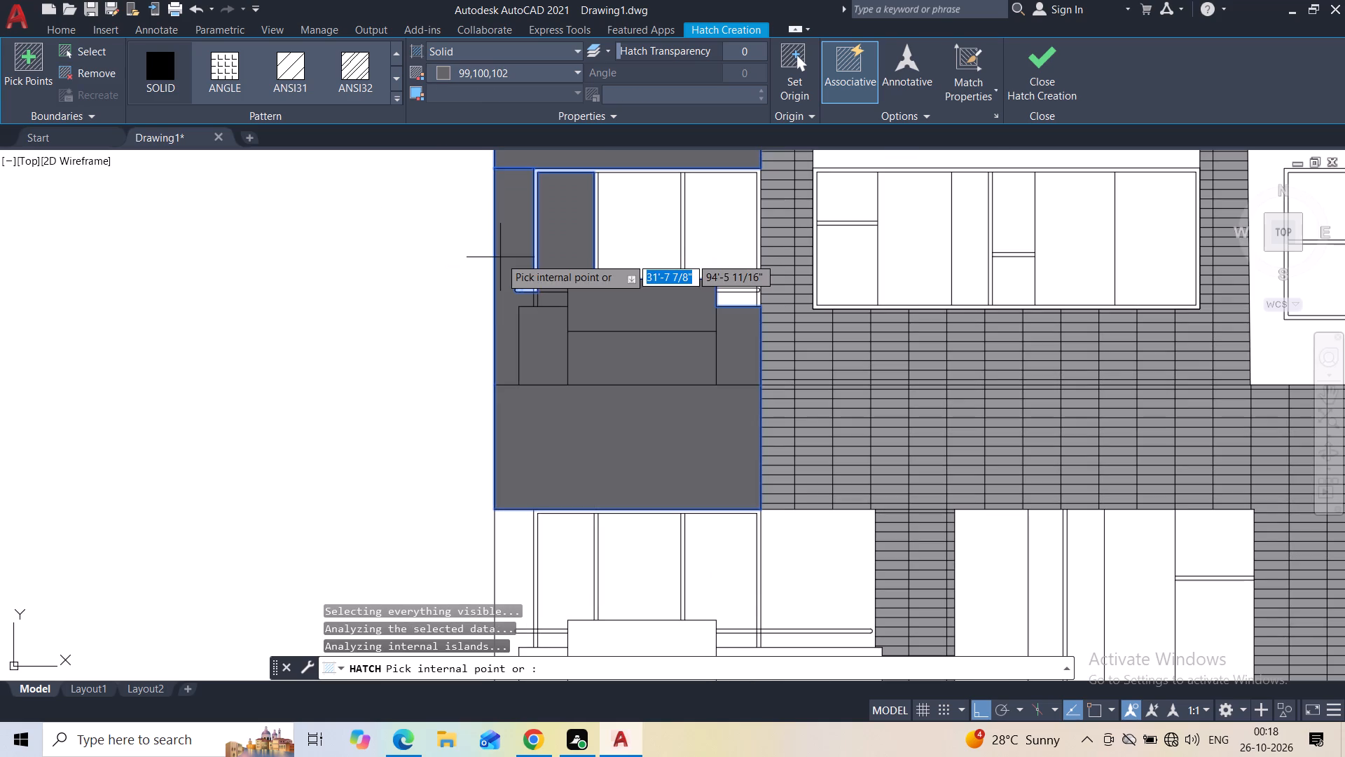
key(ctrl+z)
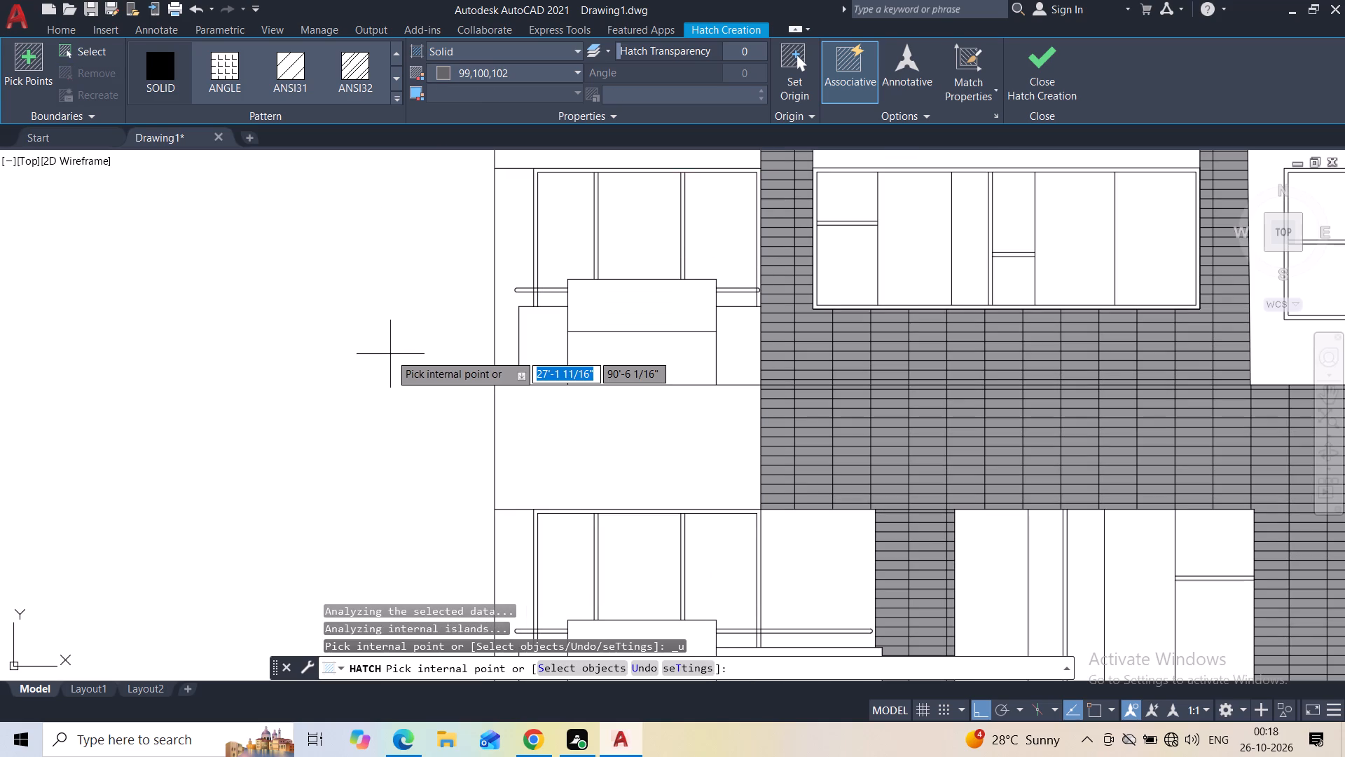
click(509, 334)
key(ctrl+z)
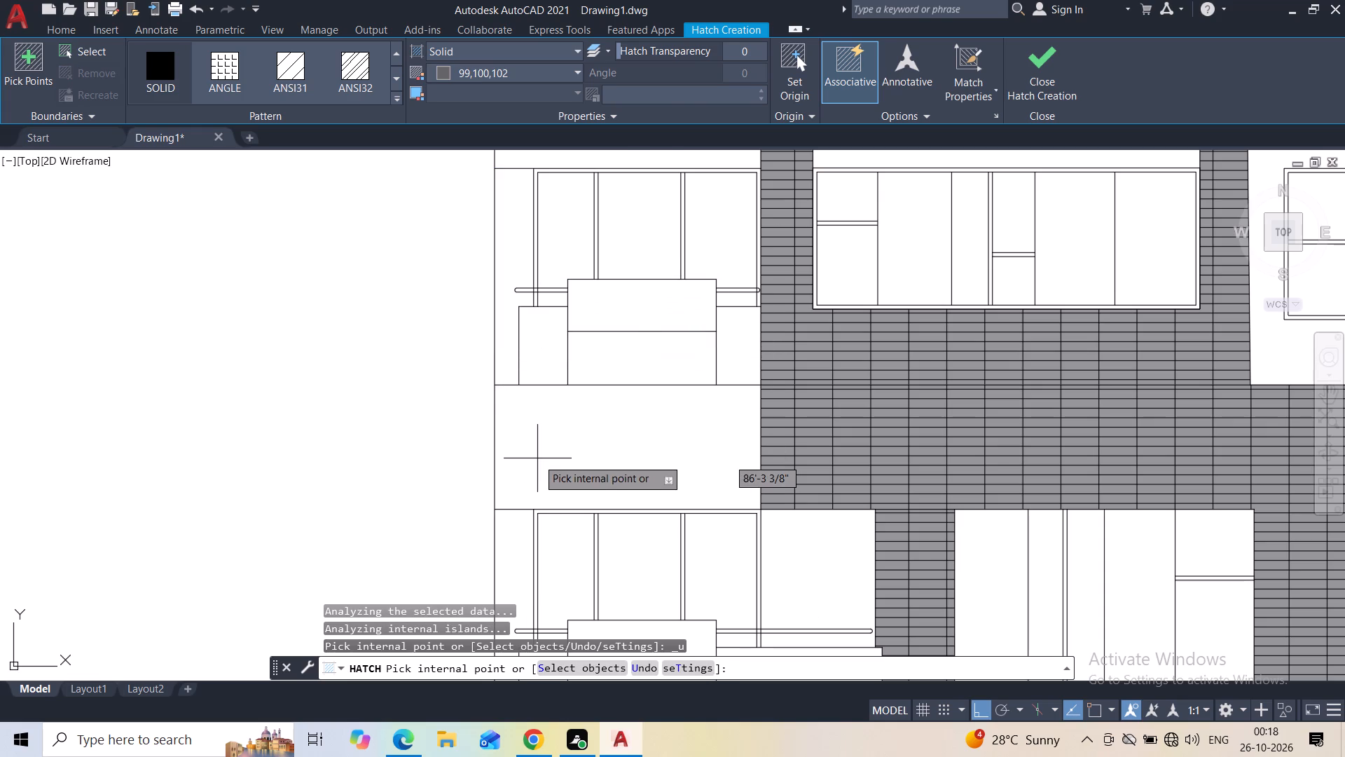
Fill the plain wall bands below and above the top left balcony with the solid hatch.
click(537, 458)
middle_drag(414, 321, 347, 491)
click(509, 289)
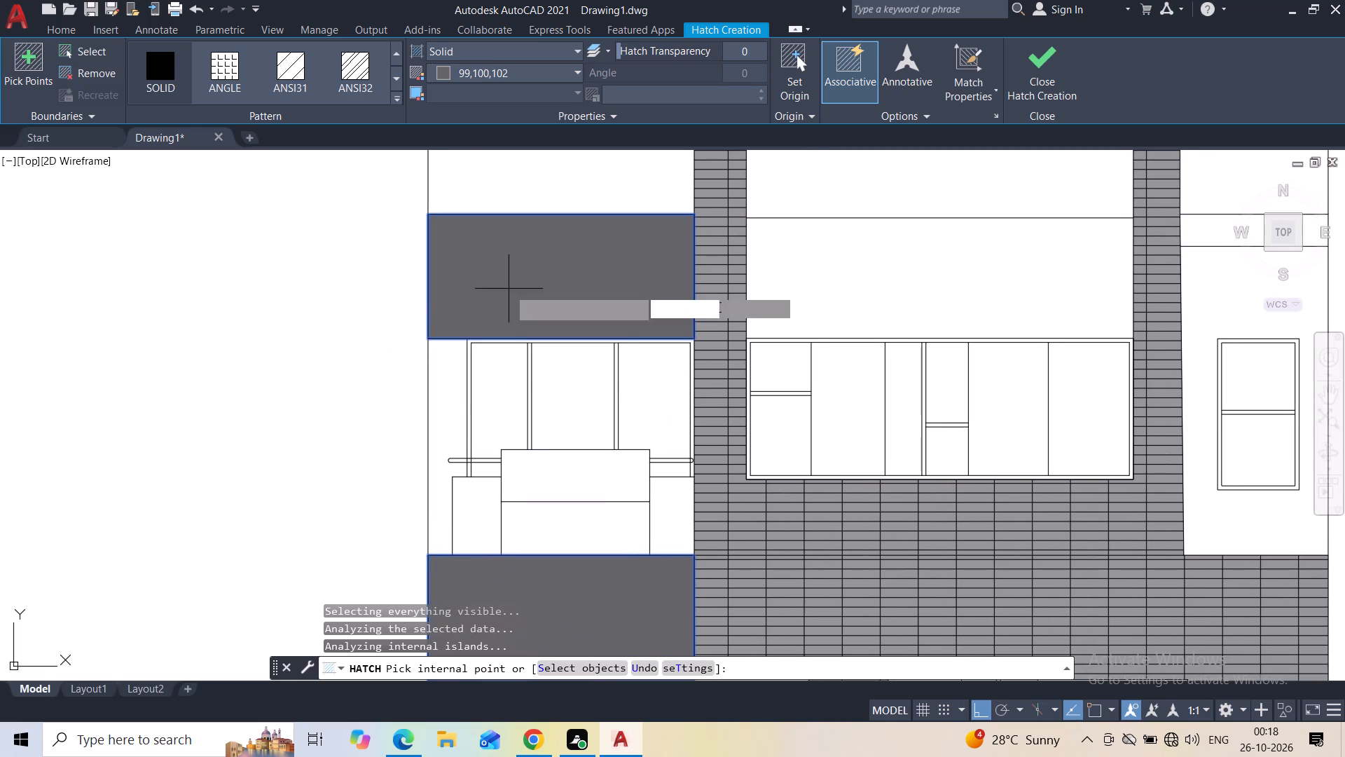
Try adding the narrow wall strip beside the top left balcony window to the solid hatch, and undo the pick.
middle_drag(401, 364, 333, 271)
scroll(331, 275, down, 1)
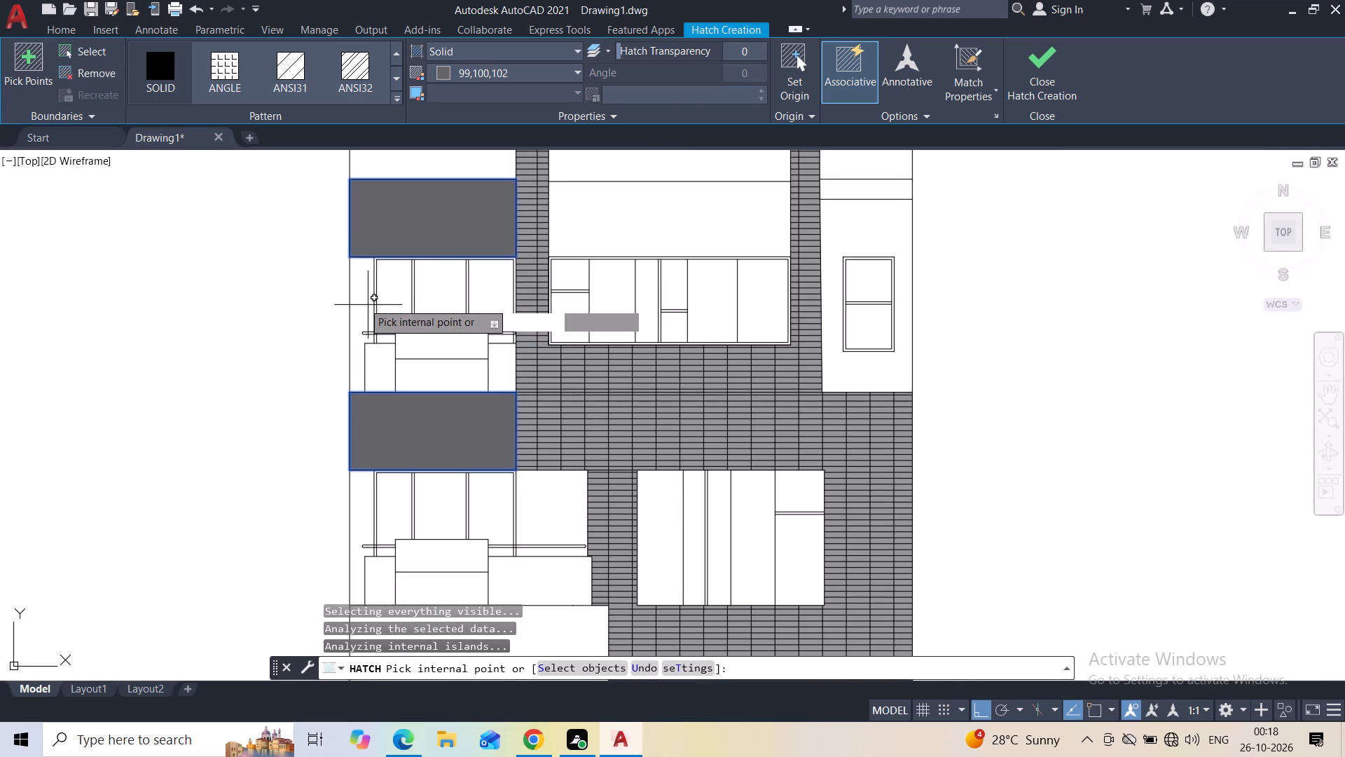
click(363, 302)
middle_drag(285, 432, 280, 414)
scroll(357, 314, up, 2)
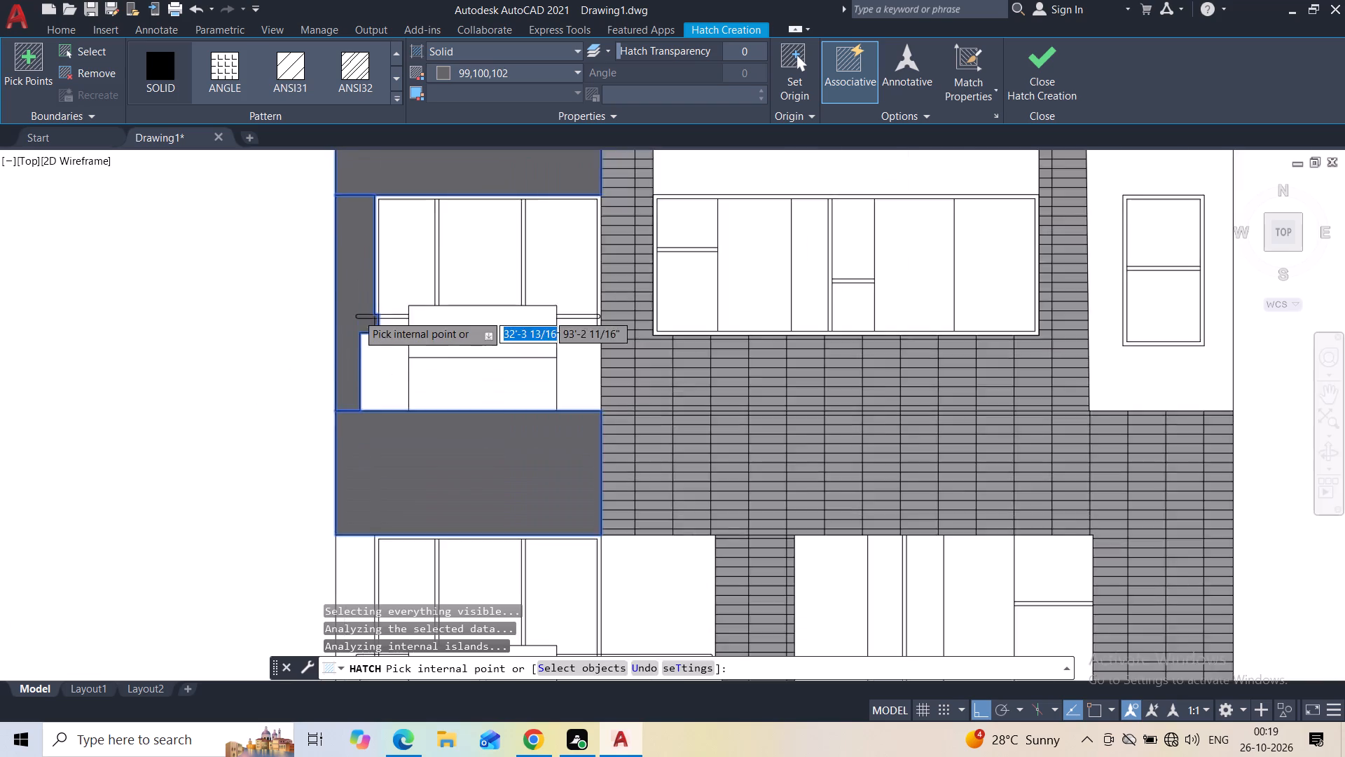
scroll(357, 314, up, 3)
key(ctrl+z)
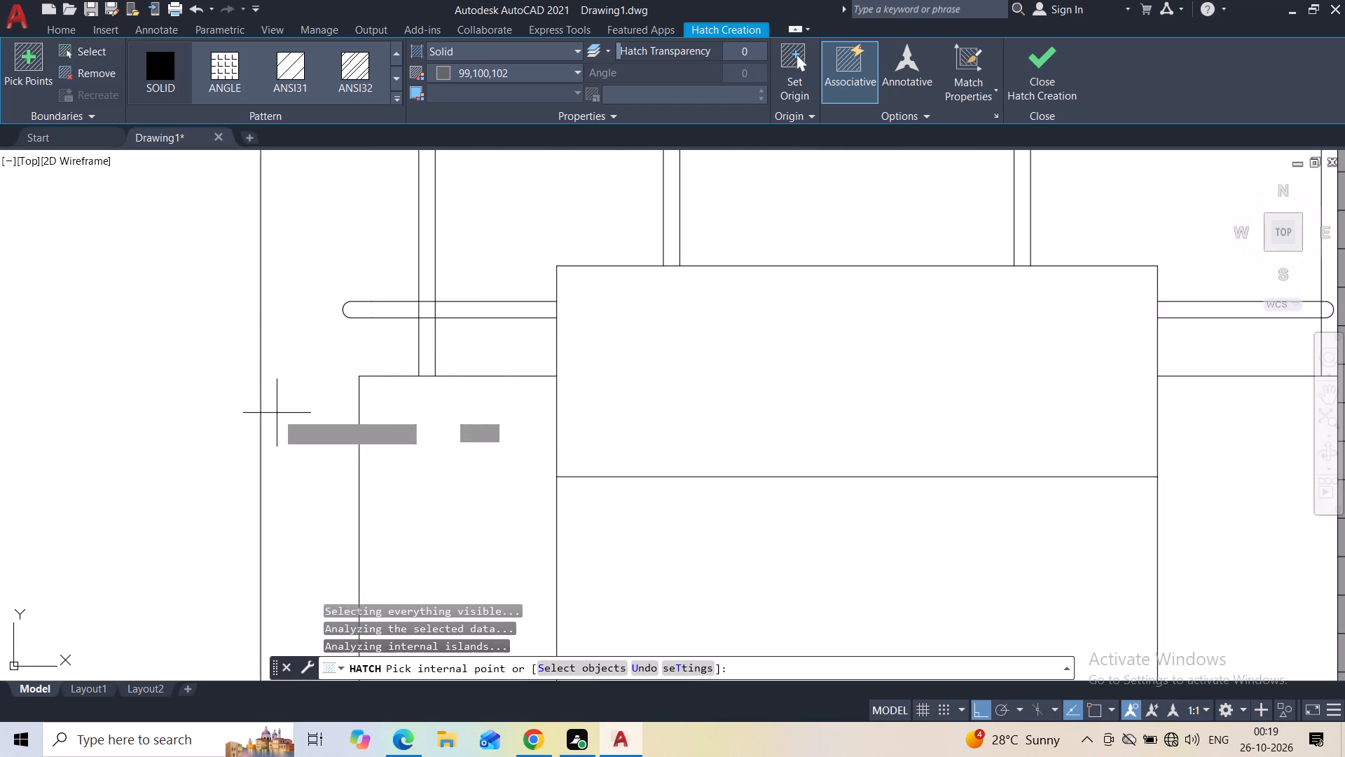
Add the wide wall band between the middle and lower left balconies to the solid hatch.
scroll(257, 434, down, 3)
middle_drag(226, 457, 268, 226)
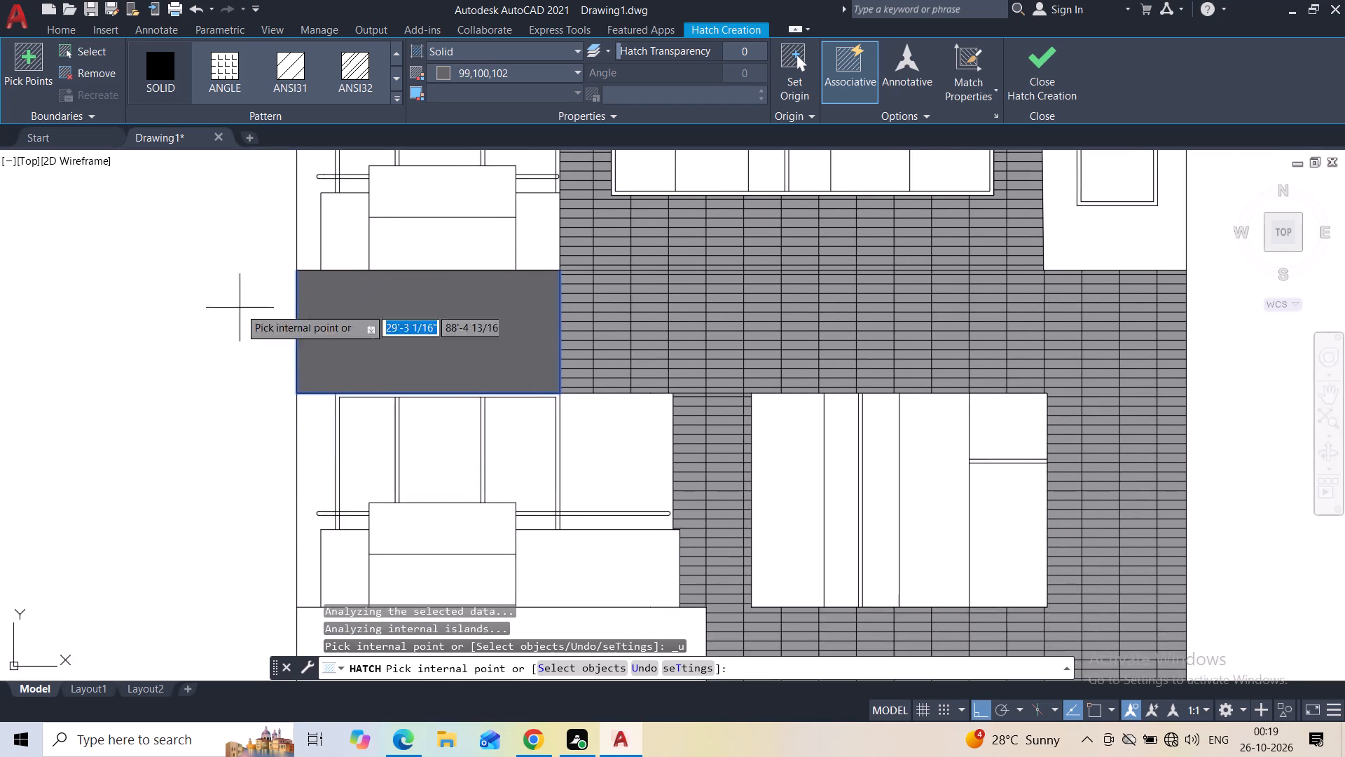
scroll(233, 357, down, 3)
middle_drag(226, 435, 363, 341)
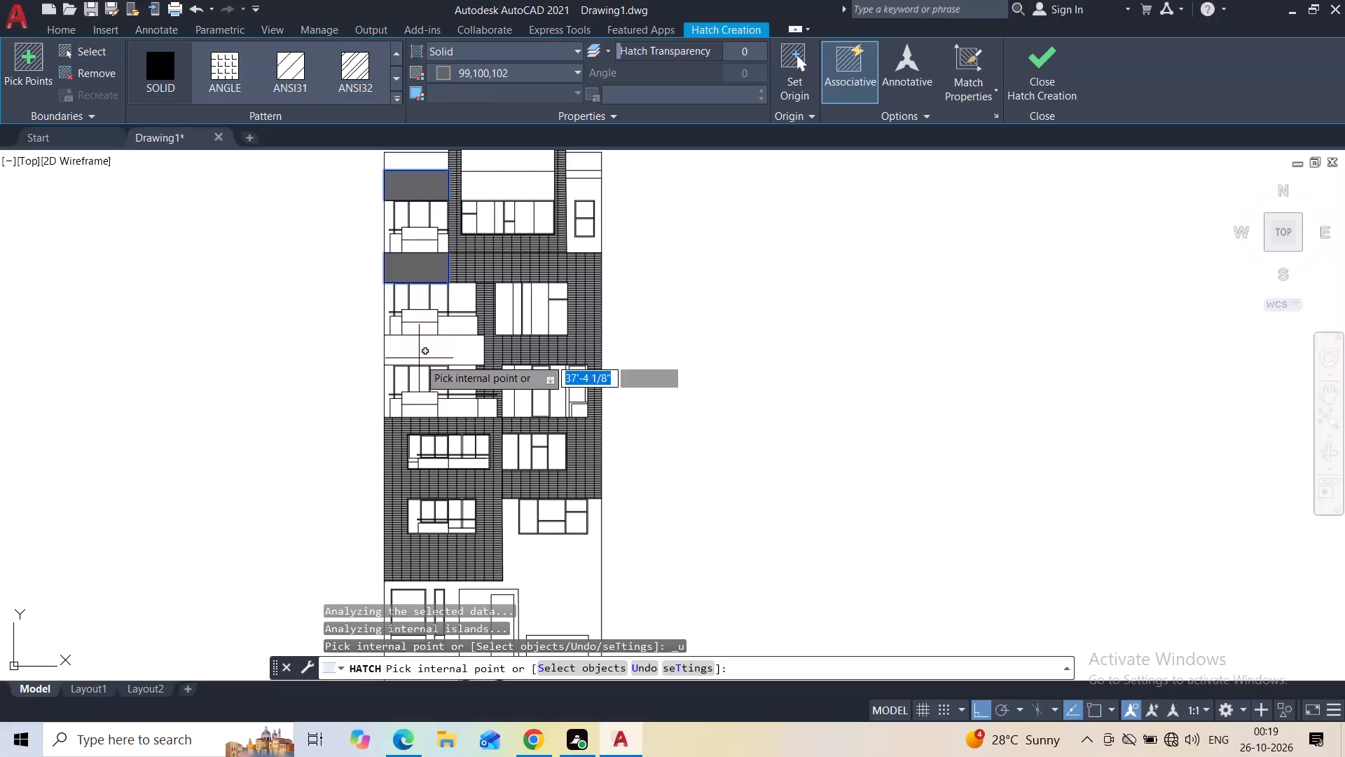
click(419, 357)
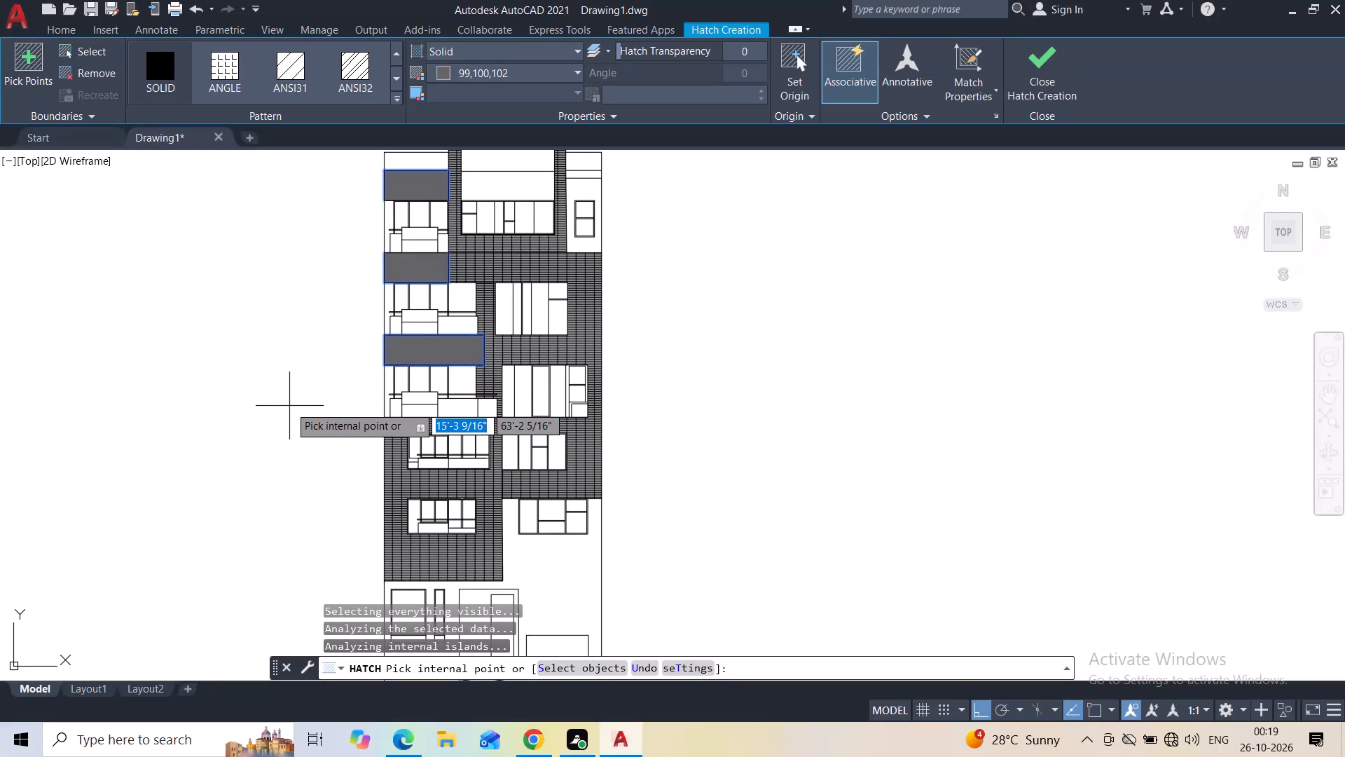
Fill the top storey's right-hand wall, including its parapet and thin band but not its window, with the solid hatch.
middle_drag(620, 289, 583, 441)
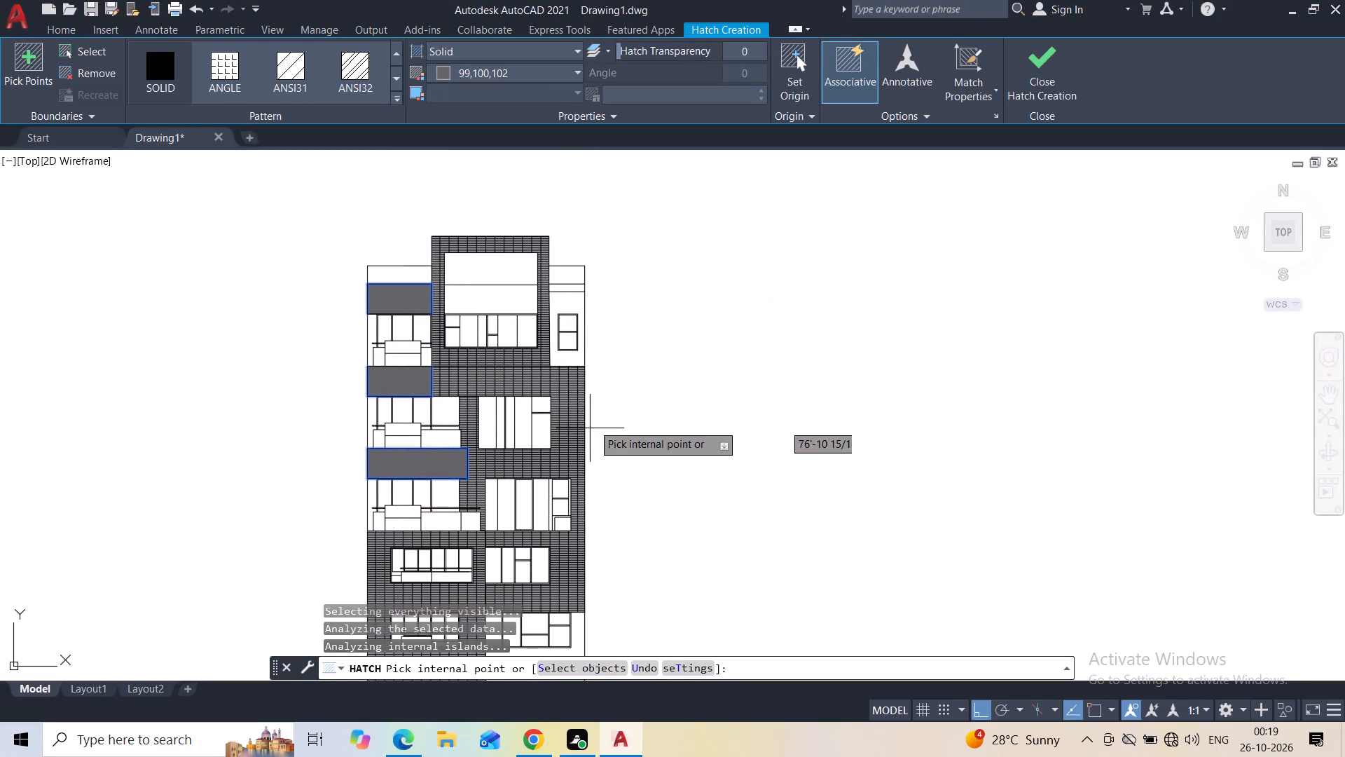
scroll(584, 294, up, 2)
click(549, 248)
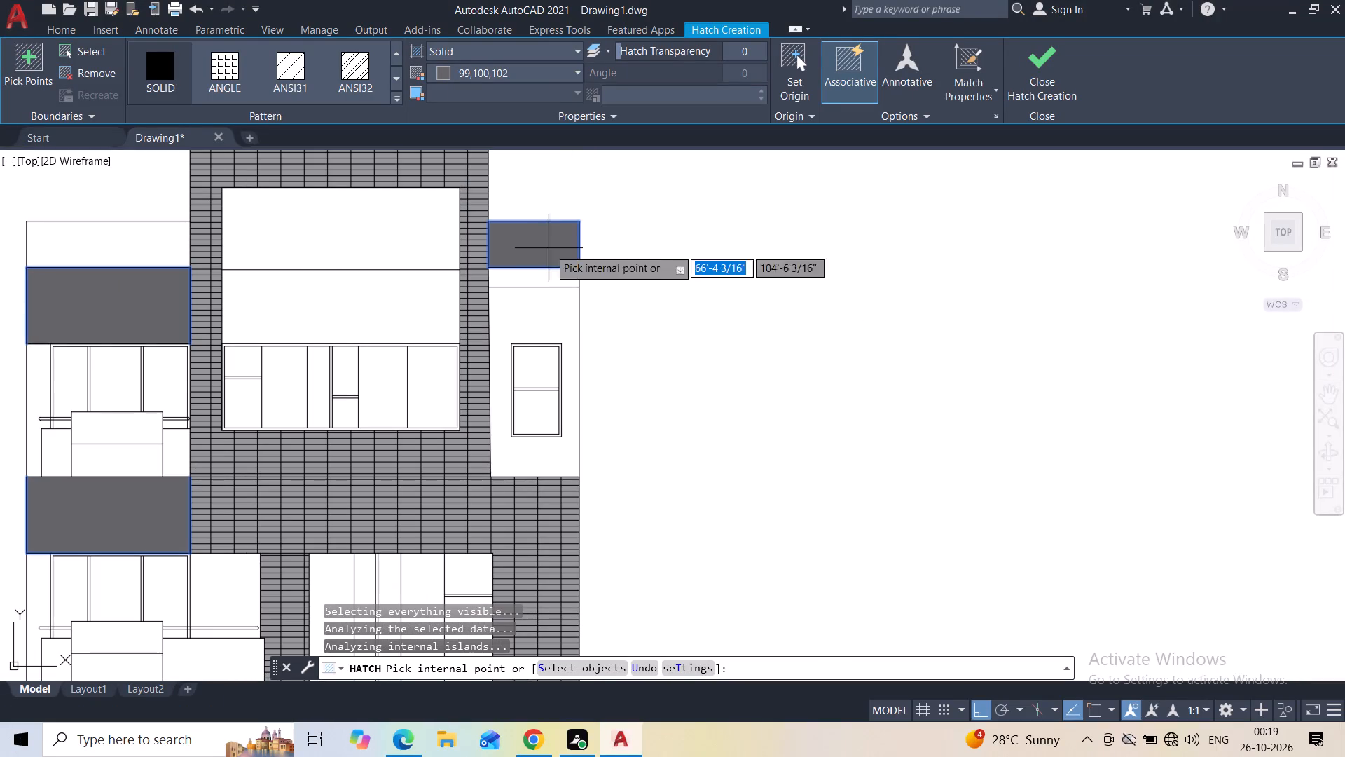
click(534, 281)
click(534, 303)
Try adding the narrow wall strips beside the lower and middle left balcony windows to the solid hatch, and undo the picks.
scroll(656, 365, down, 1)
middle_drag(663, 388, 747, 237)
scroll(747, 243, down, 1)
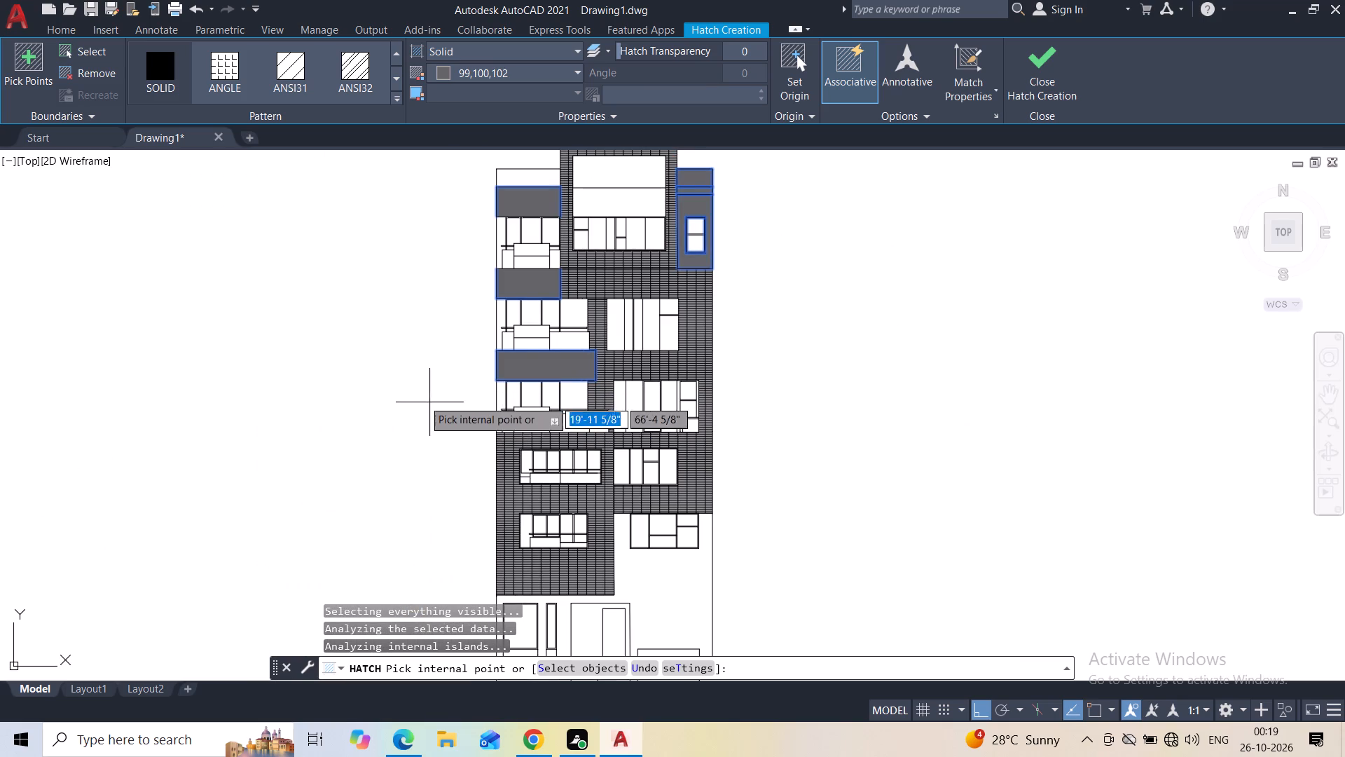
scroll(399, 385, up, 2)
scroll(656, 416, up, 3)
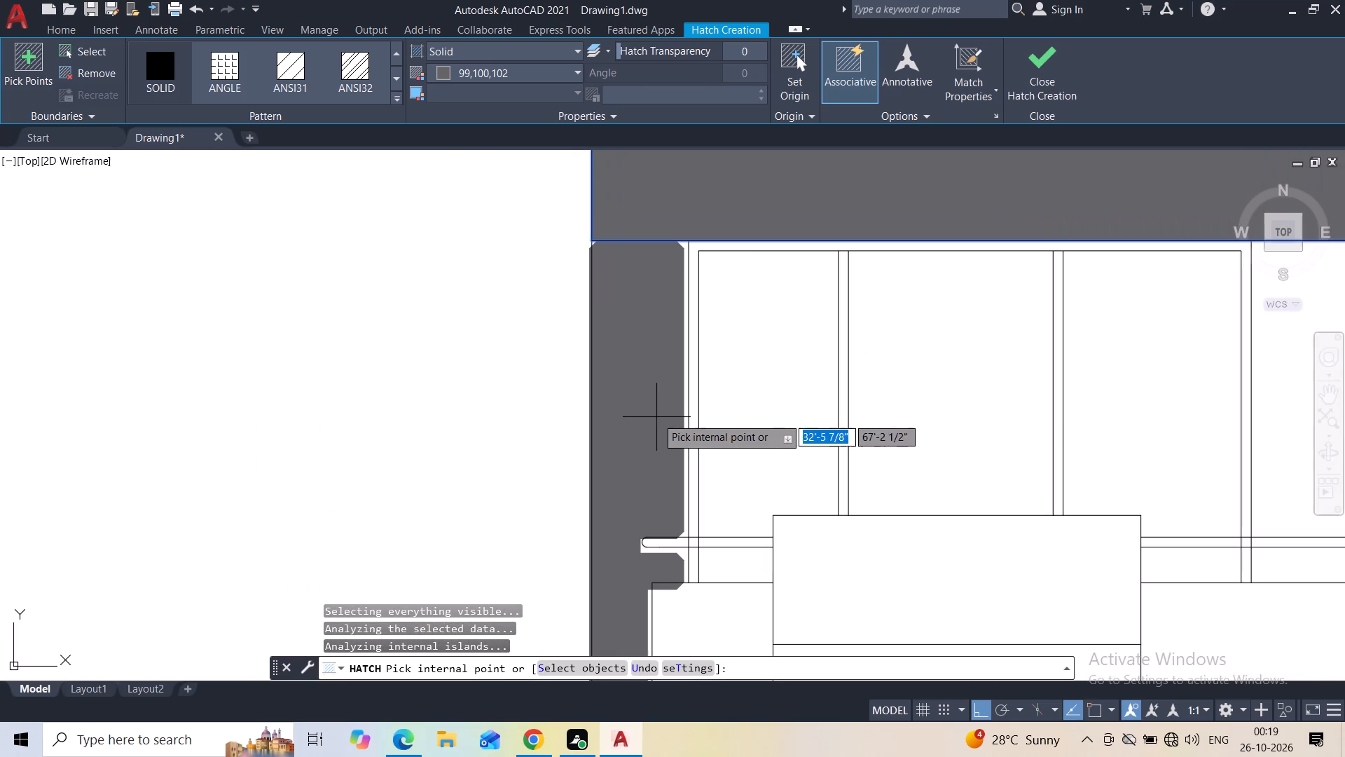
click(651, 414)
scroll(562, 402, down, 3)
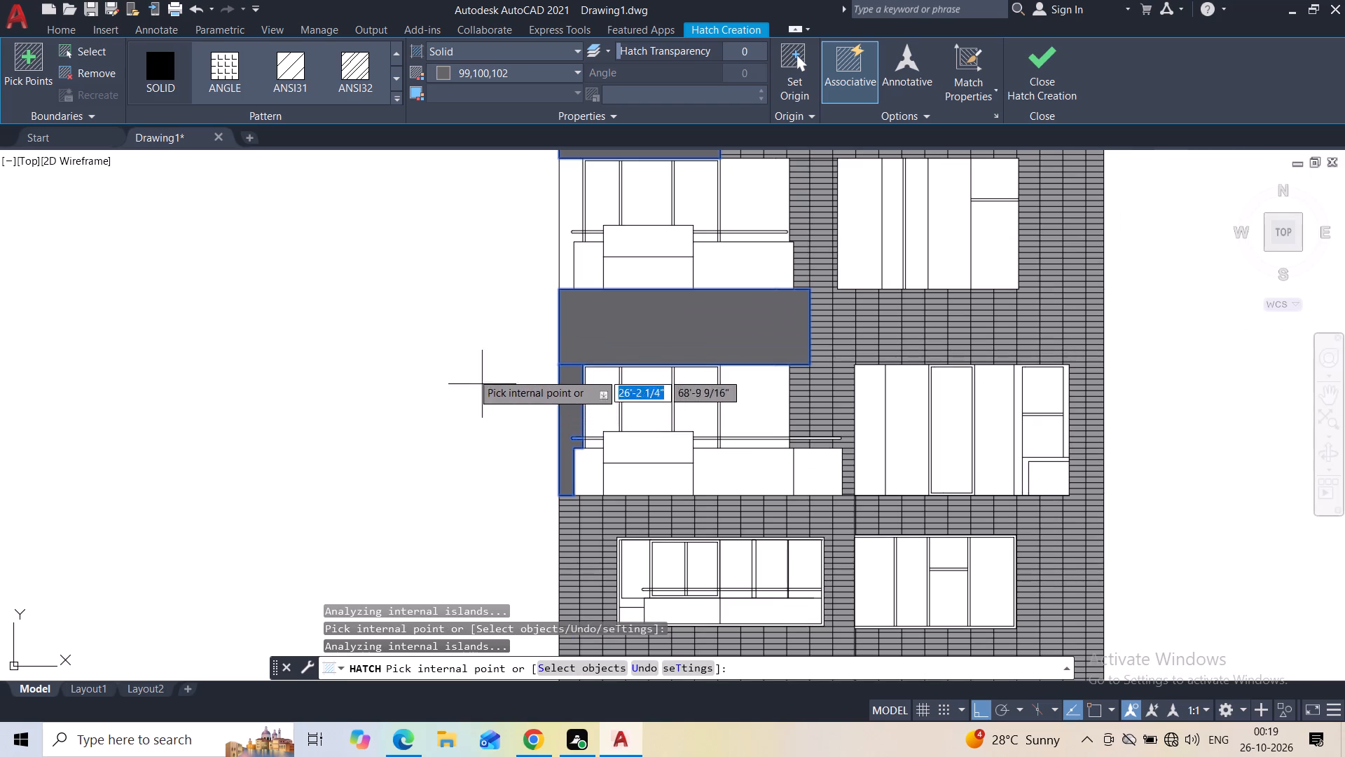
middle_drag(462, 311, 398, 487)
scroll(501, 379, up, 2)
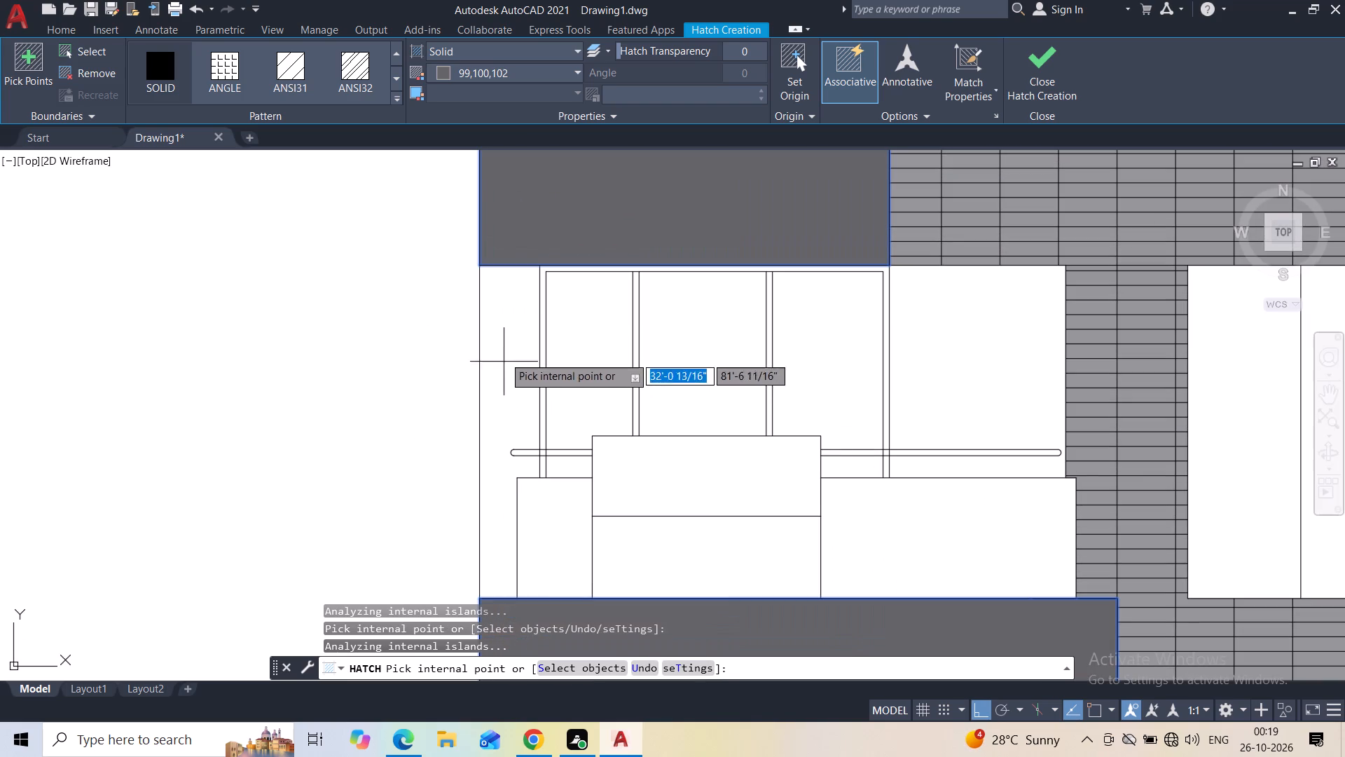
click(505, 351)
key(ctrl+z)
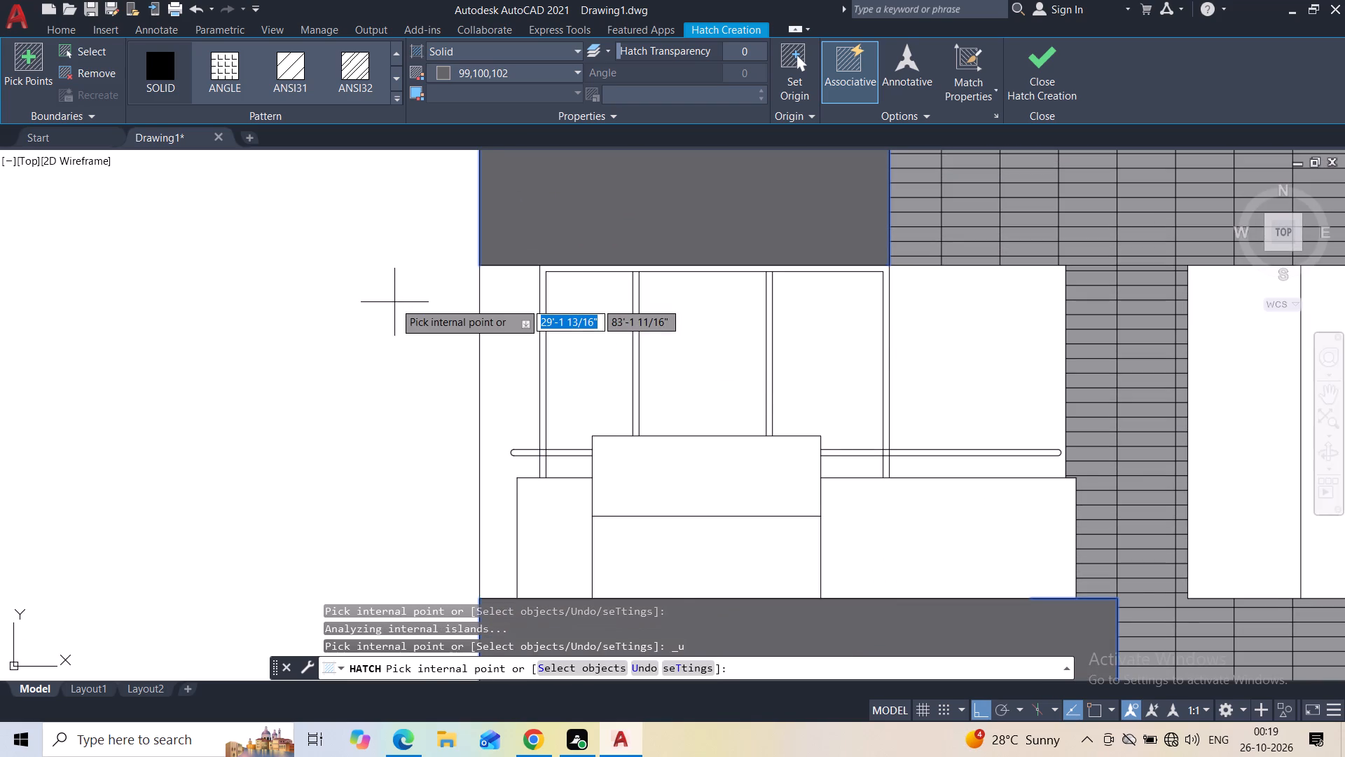
Fill the narrow wall strip beside the lower left balcony window with the solid hatch and finish the hatch.
scroll(394, 301, down, 3)
click(424, 450)
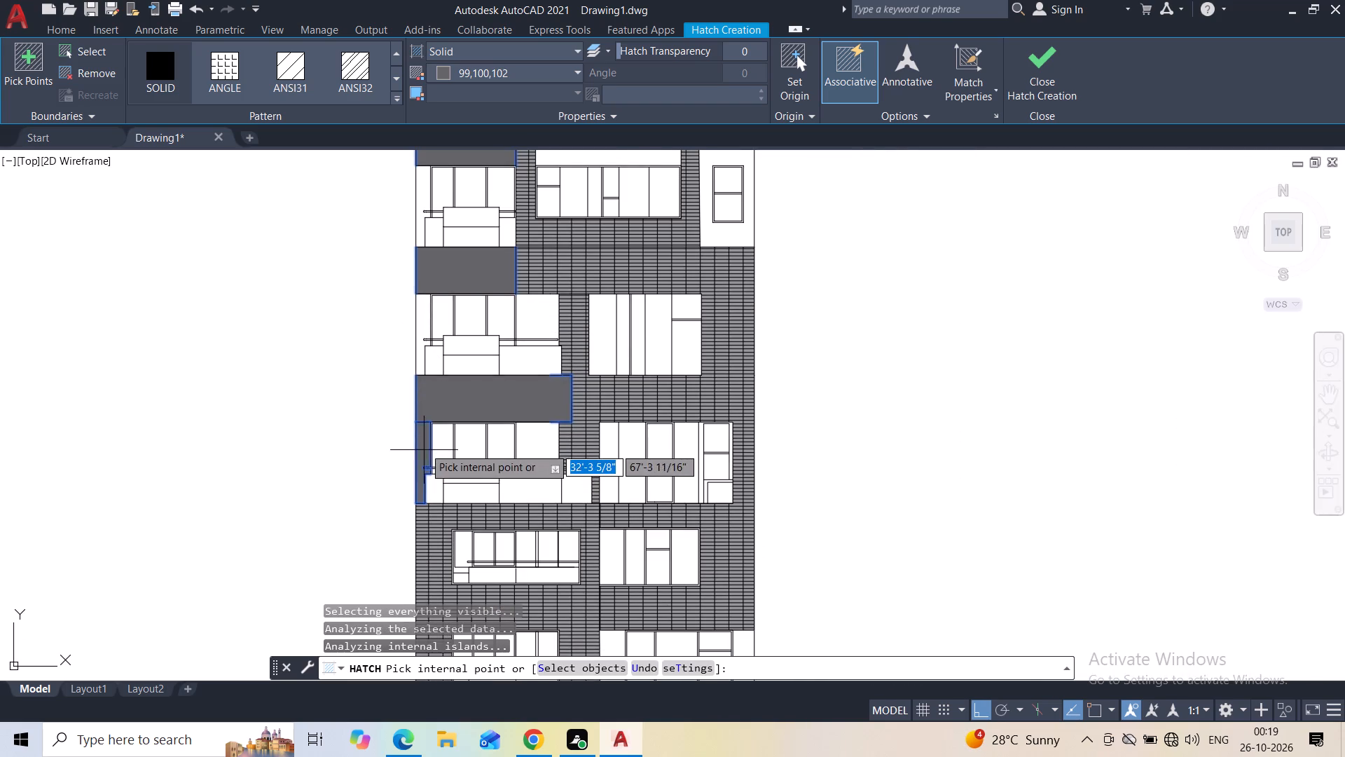
click(1019, 93)
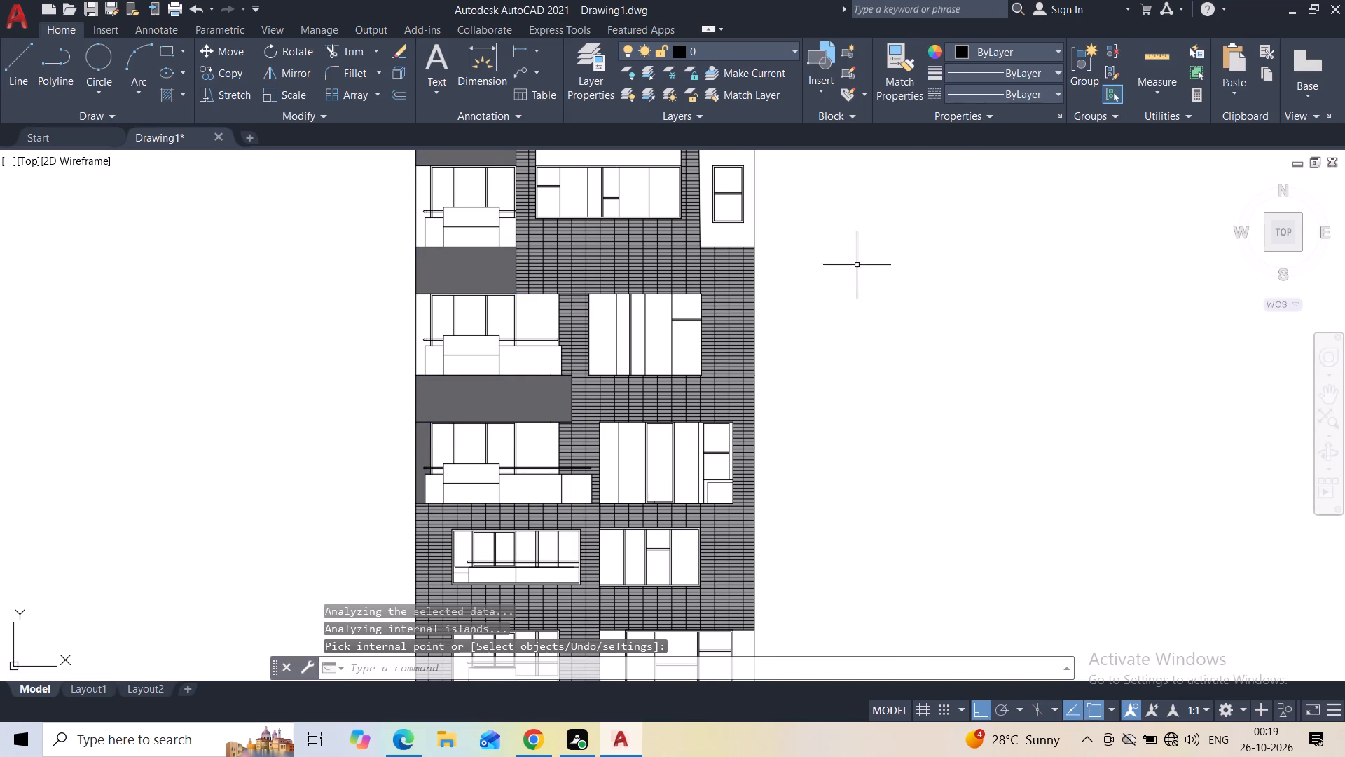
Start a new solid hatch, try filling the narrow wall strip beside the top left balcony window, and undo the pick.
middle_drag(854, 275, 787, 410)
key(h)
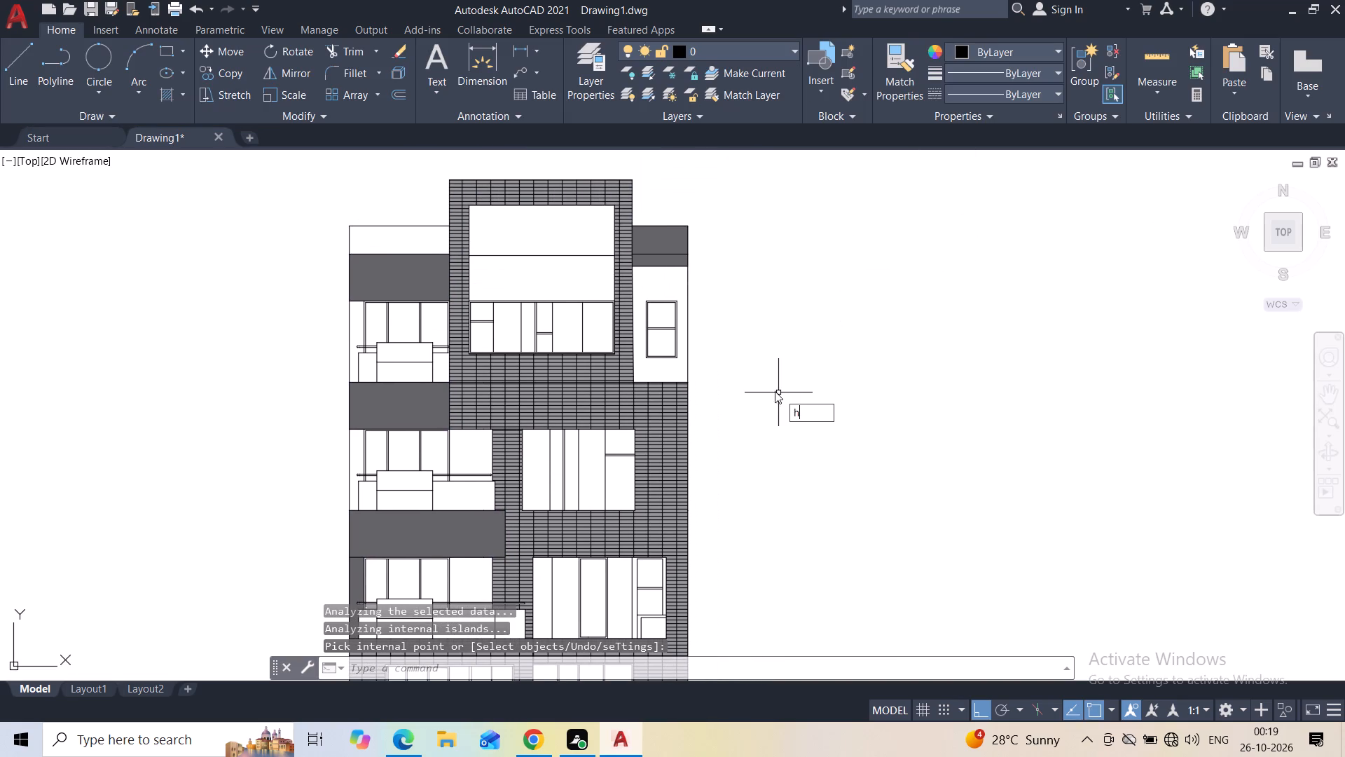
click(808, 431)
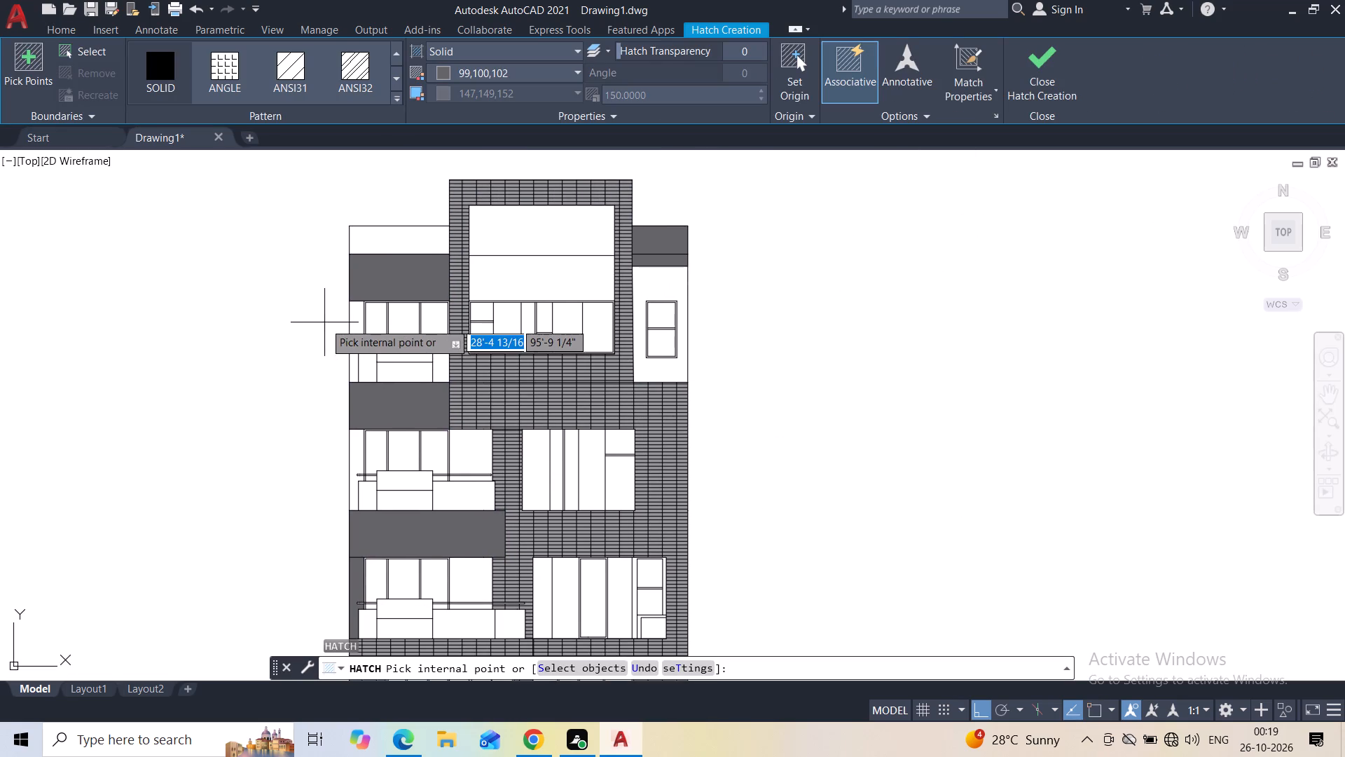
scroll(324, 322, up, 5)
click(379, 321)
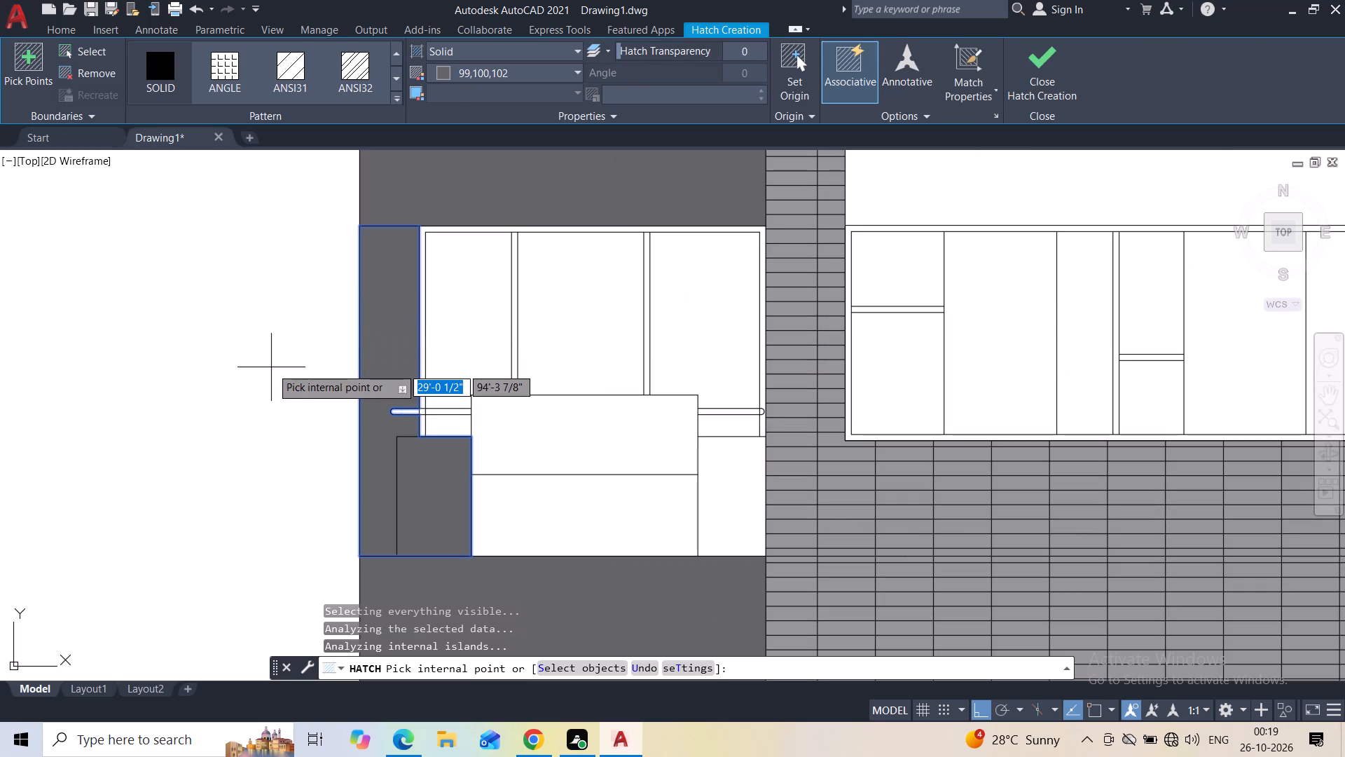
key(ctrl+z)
Fill the narrow wall strip beside the middle left balcony window with the solid hatch and finish the hatch.
scroll(270, 372, down, 3)
middle_drag(270, 383, 317, 210)
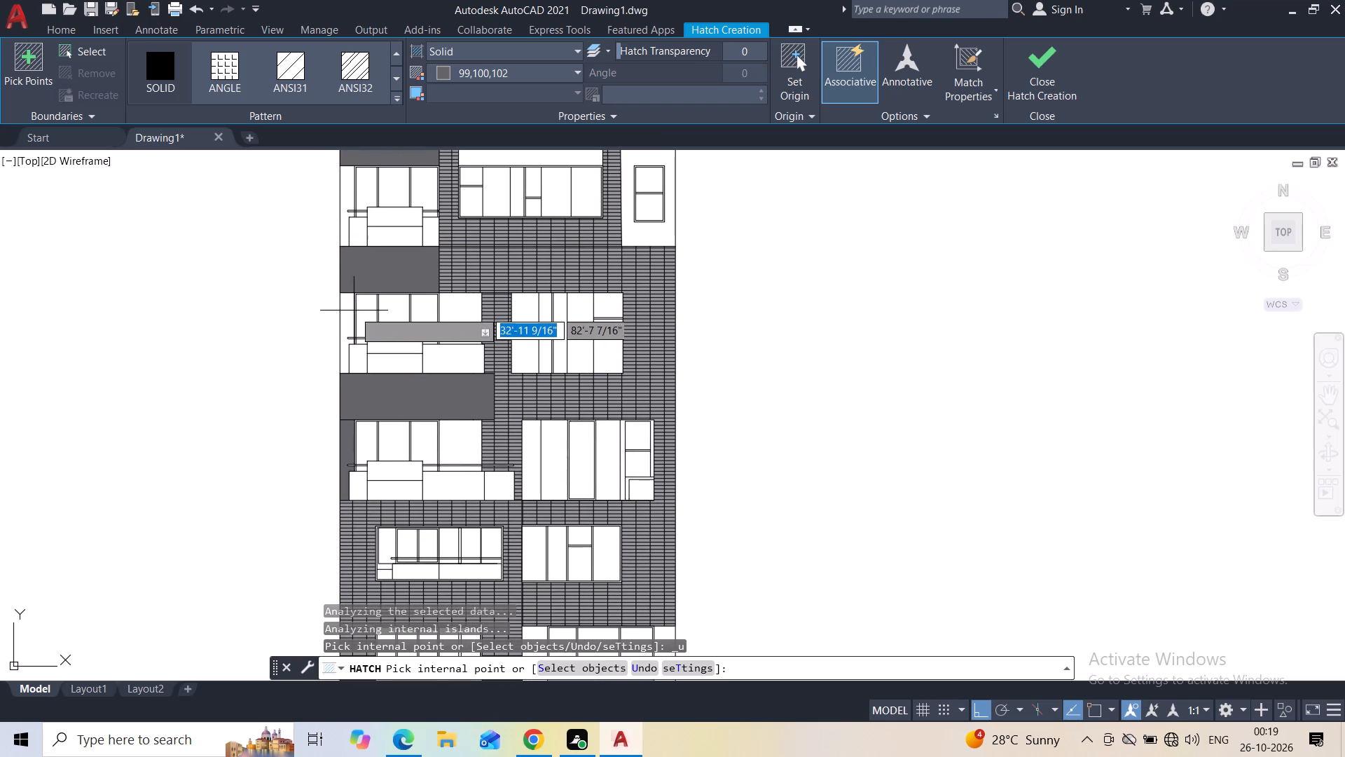
click(344, 320)
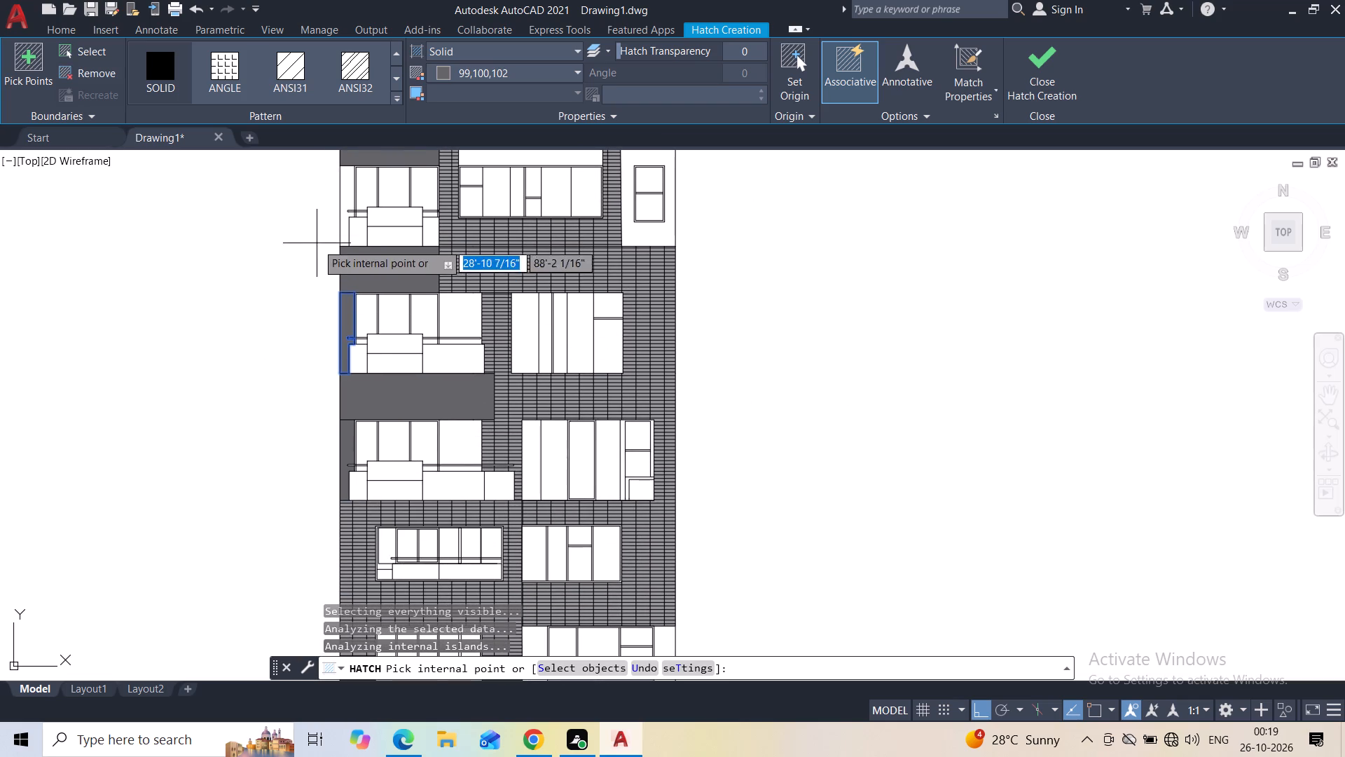
click(1014, 91)
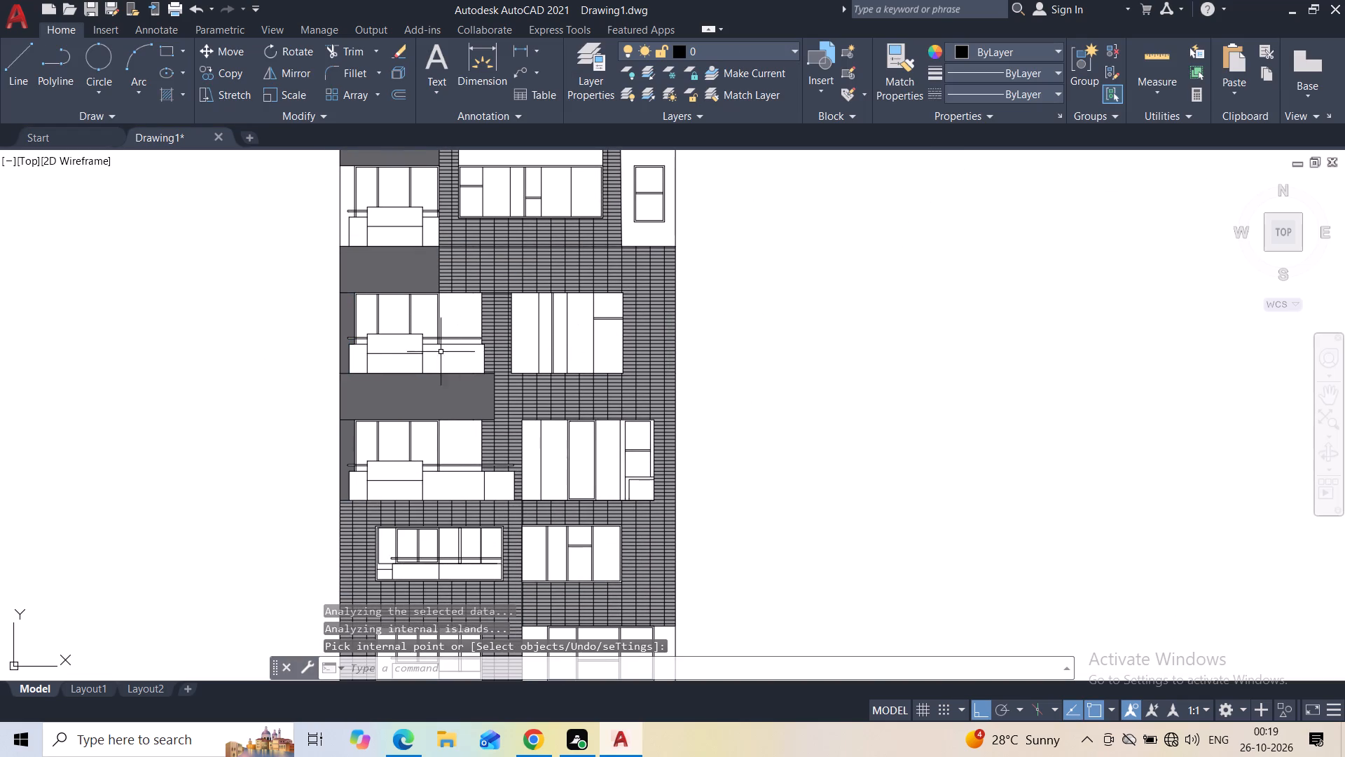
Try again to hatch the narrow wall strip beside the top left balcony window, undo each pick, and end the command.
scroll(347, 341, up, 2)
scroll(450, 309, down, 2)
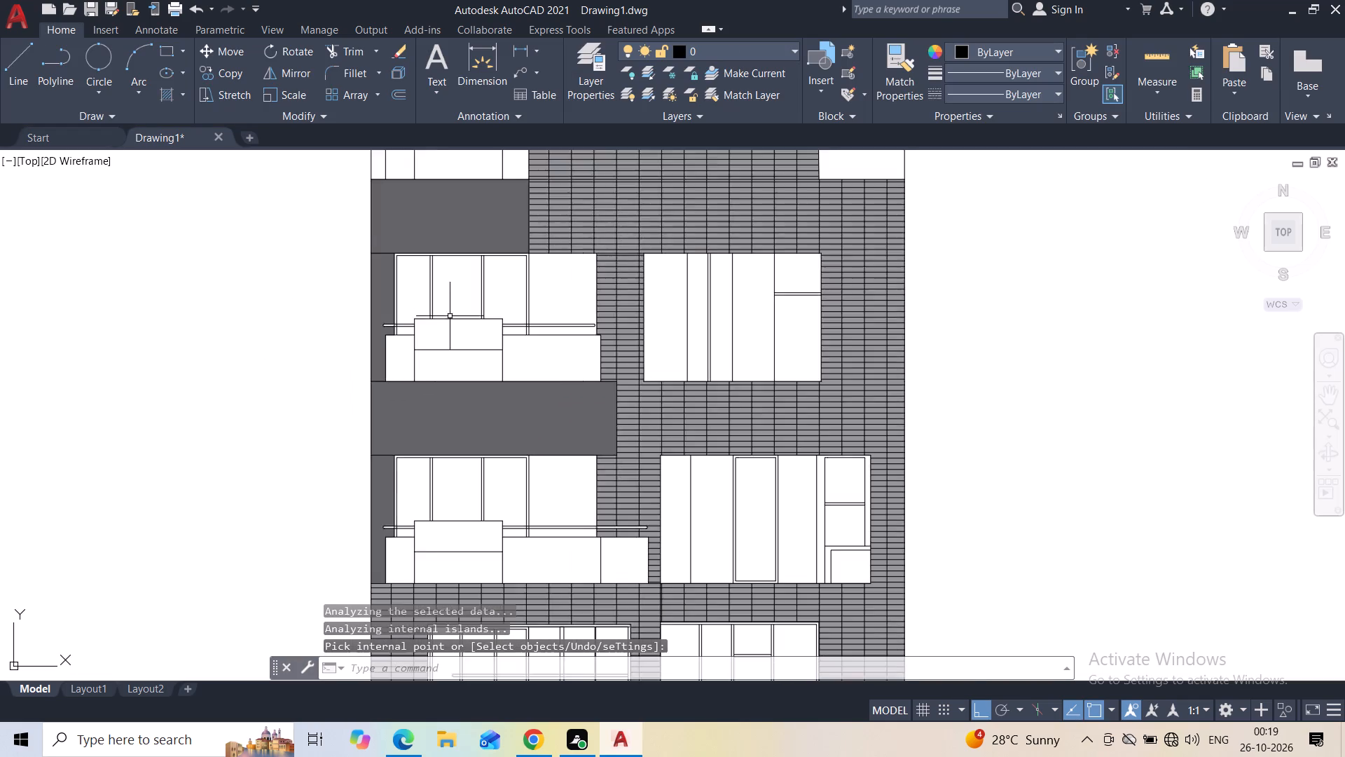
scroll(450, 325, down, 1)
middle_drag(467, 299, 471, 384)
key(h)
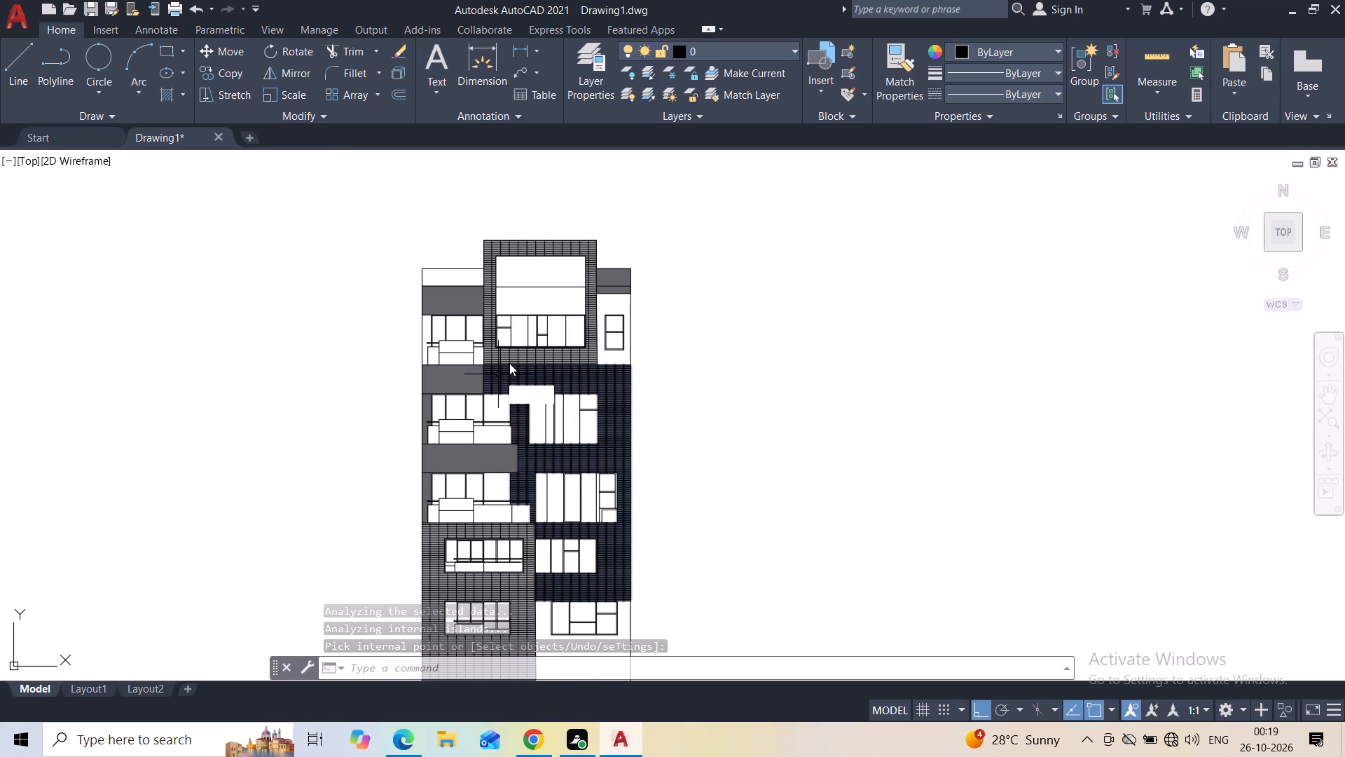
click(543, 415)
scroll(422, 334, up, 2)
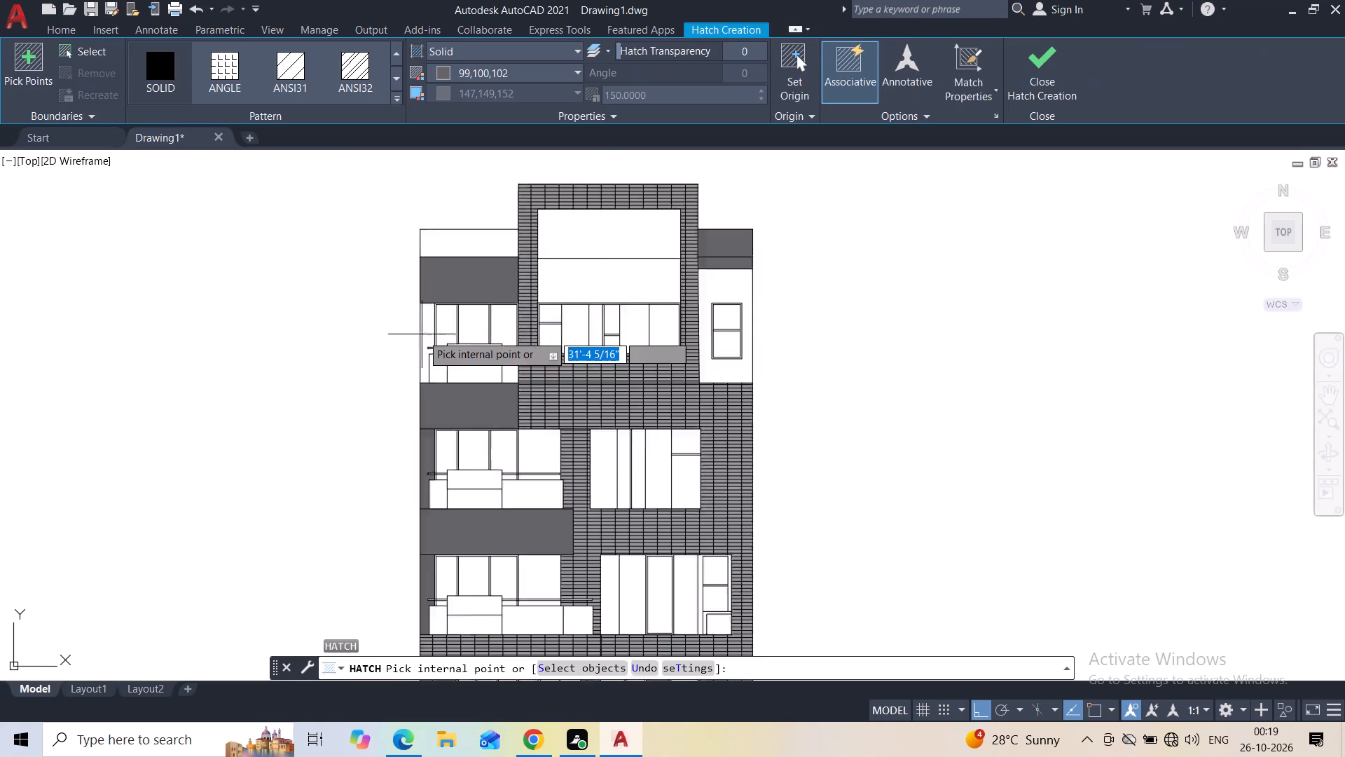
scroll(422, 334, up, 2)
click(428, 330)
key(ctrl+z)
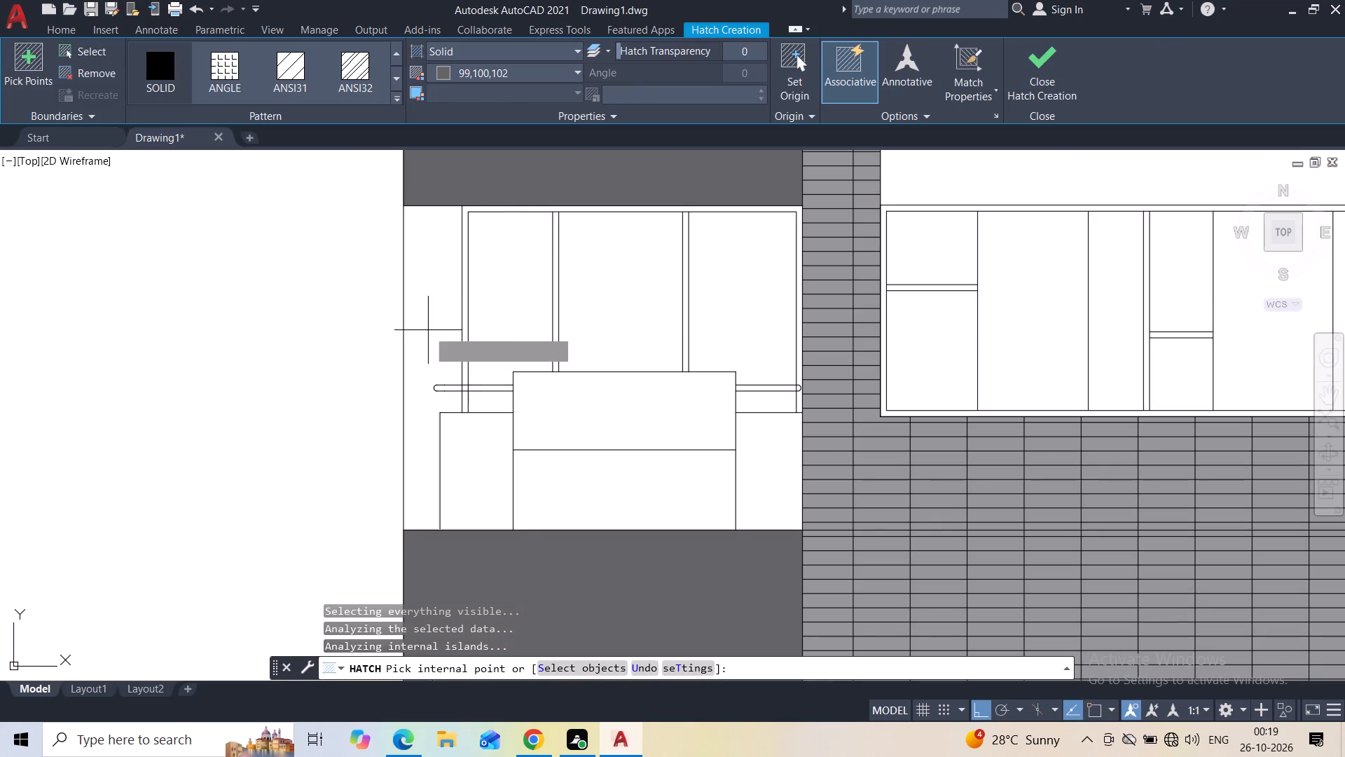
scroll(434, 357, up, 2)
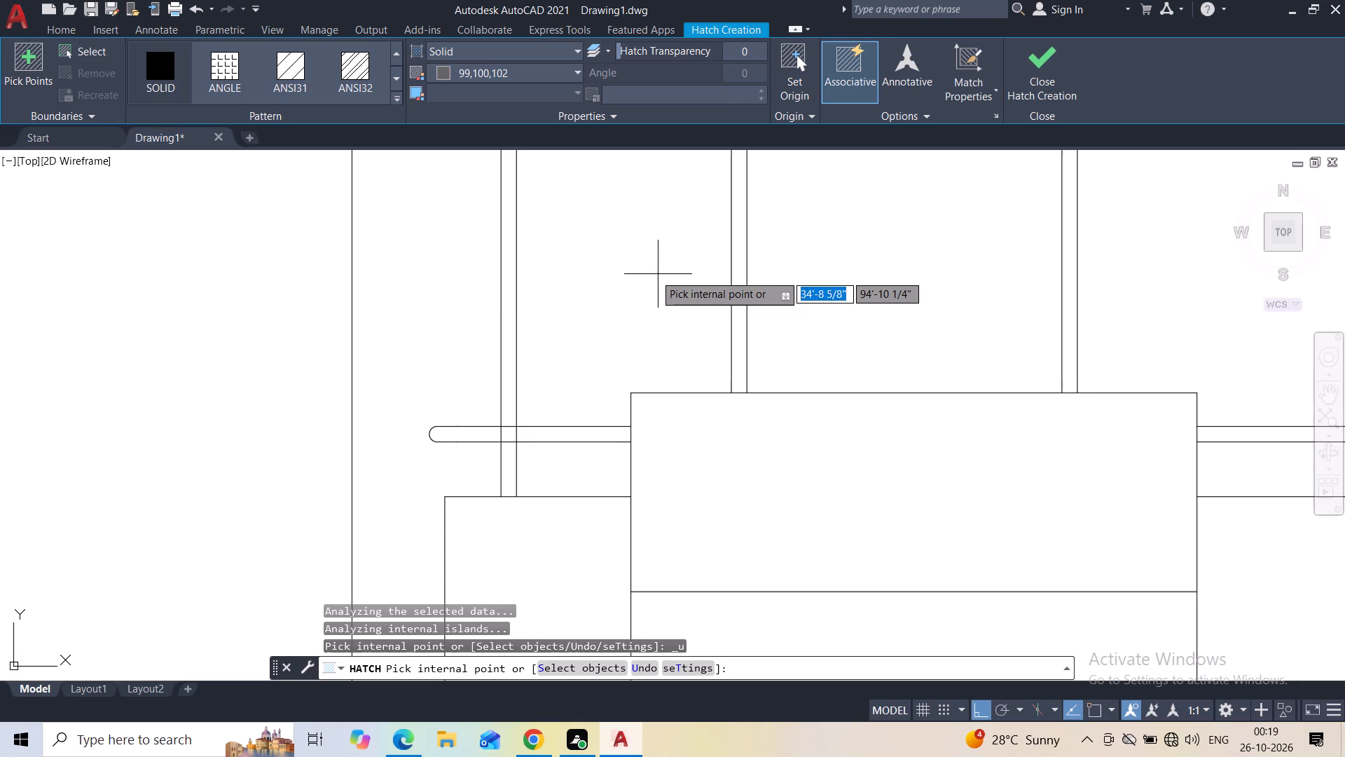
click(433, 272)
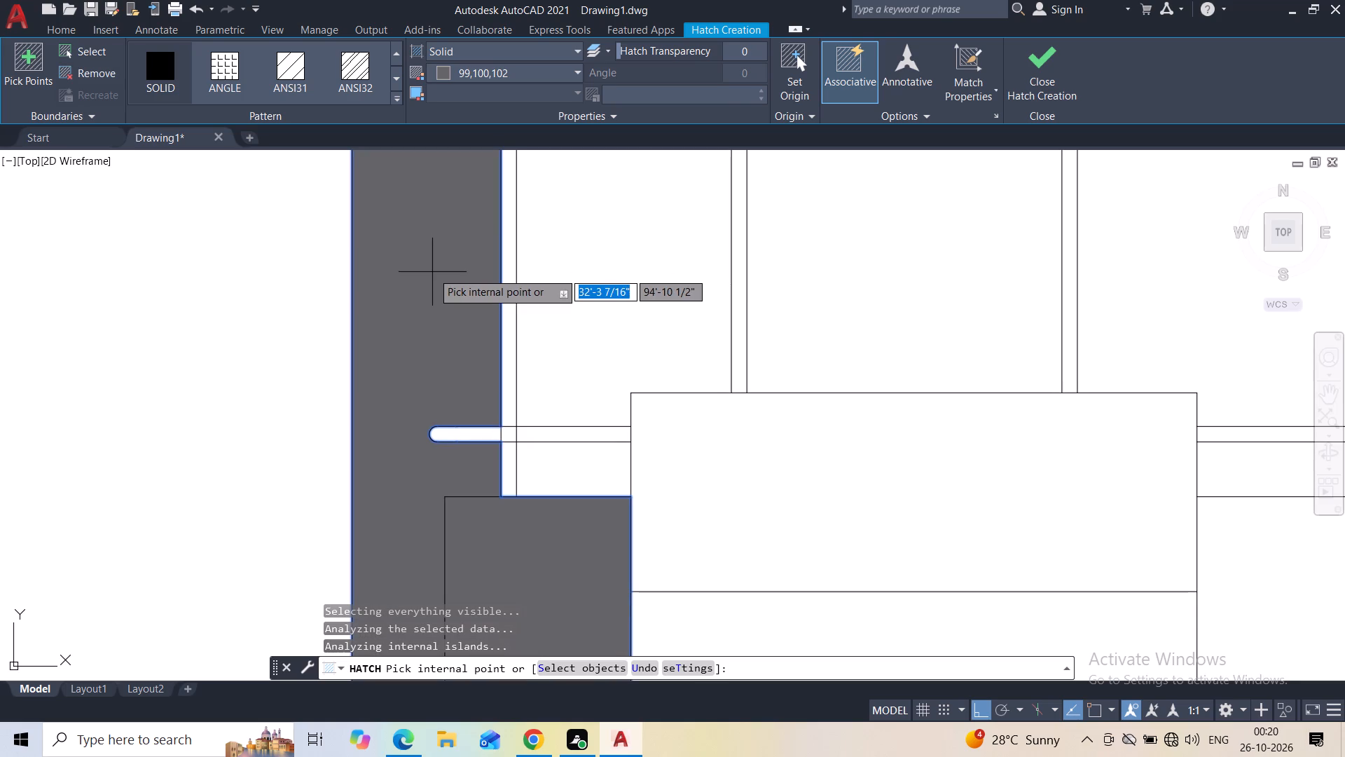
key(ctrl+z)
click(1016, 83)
Extend the outer vertical edge of the top left balcony's parapet down to the solid wall band below it.
scroll(853, 261, down, 2)
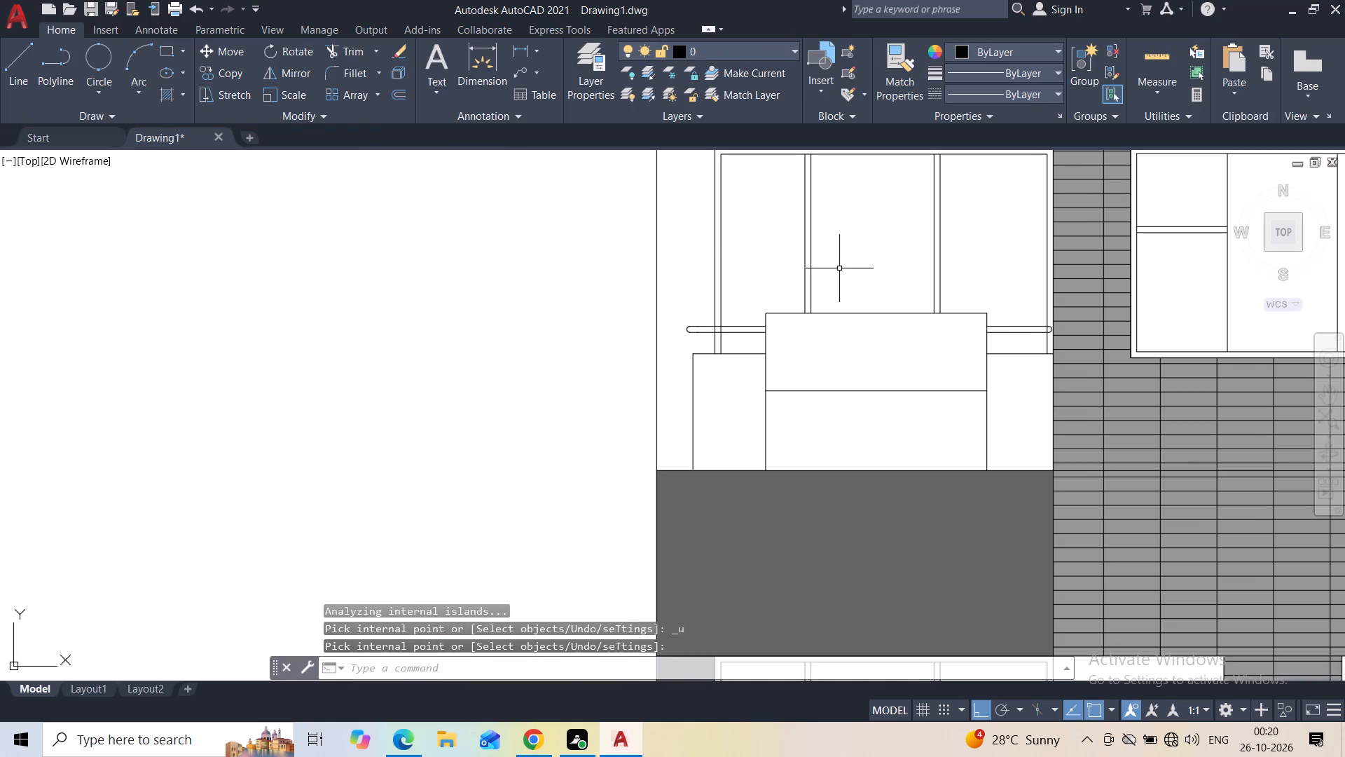
middle_drag(830, 271, 534, 291)
scroll(404, 434, up, 2)
middle_drag(371, 490, 366, 472)
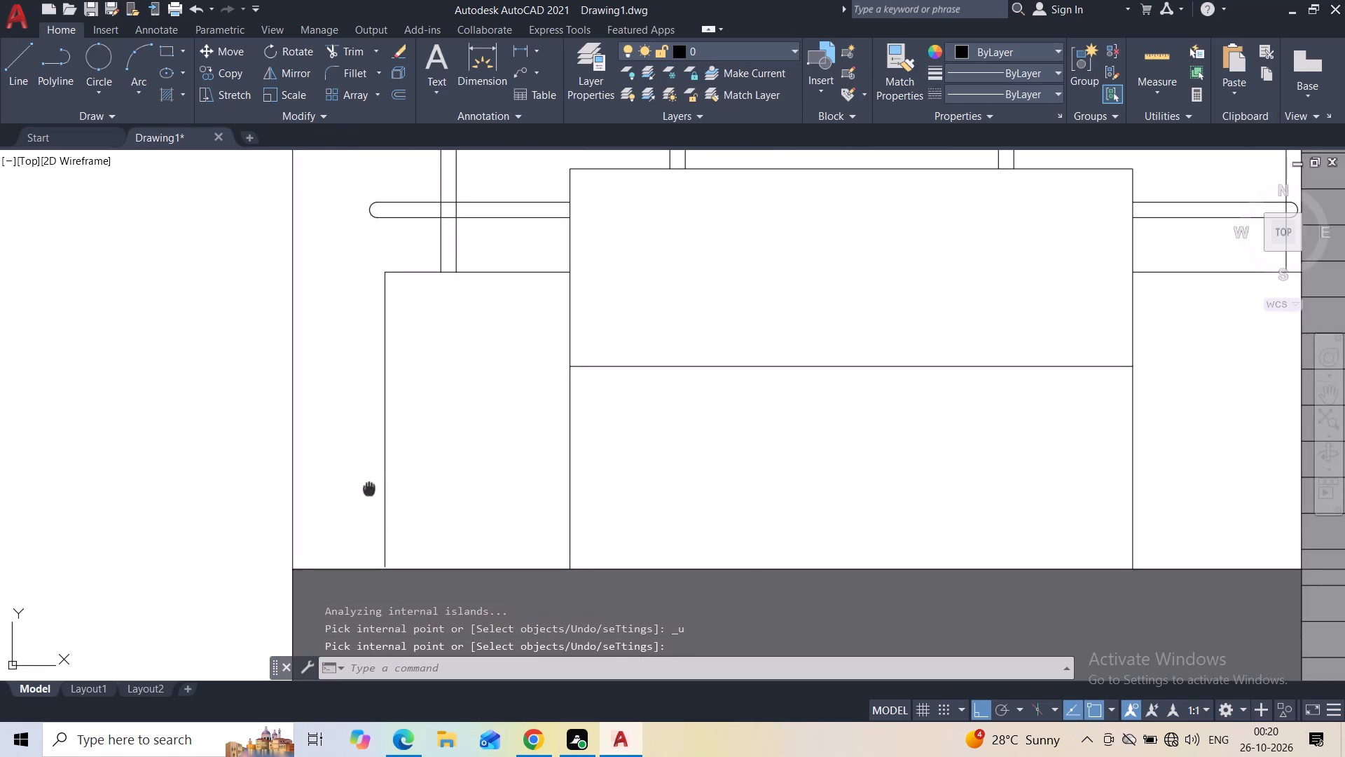
middle_drag(366, 472, 378, 401)
scroll(380, 499, up, 3)
scroll(389, 428, up, 2)
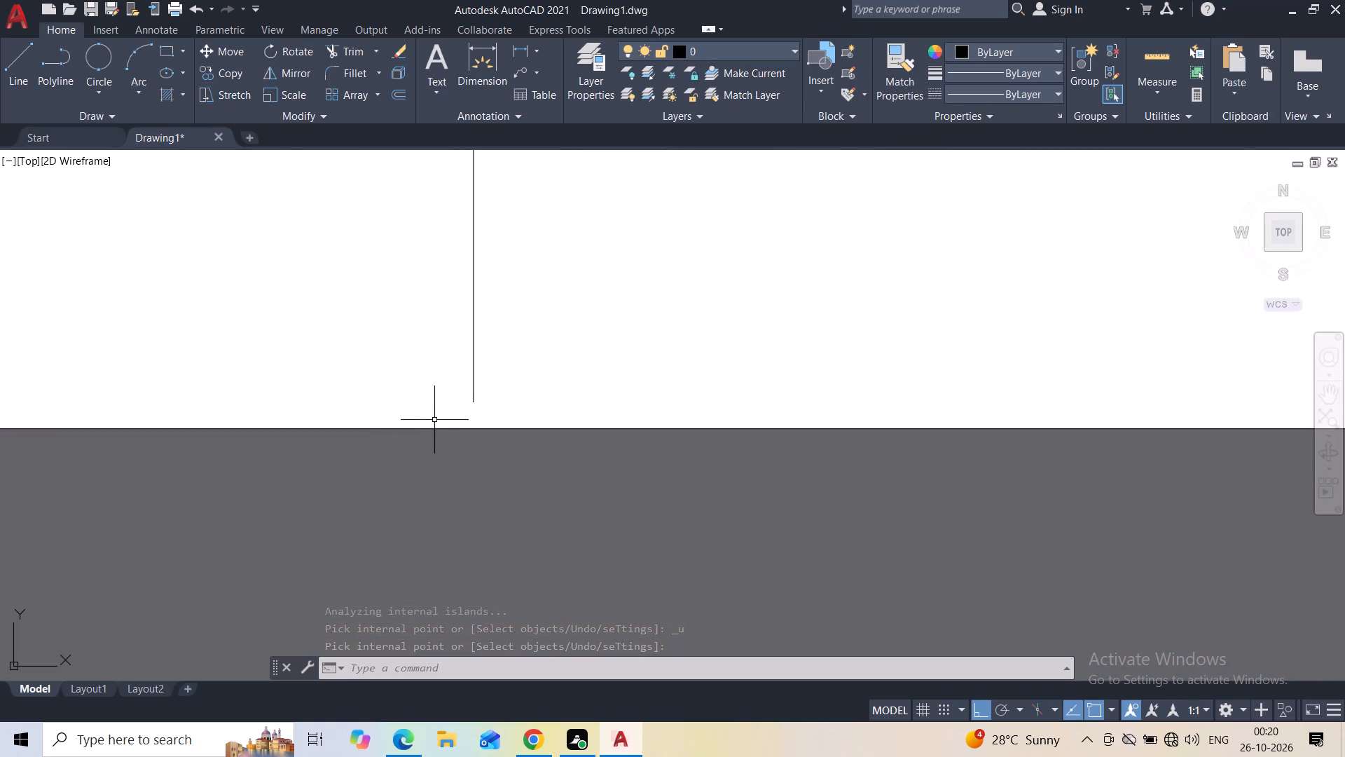
text(ex)
click(404, 271)
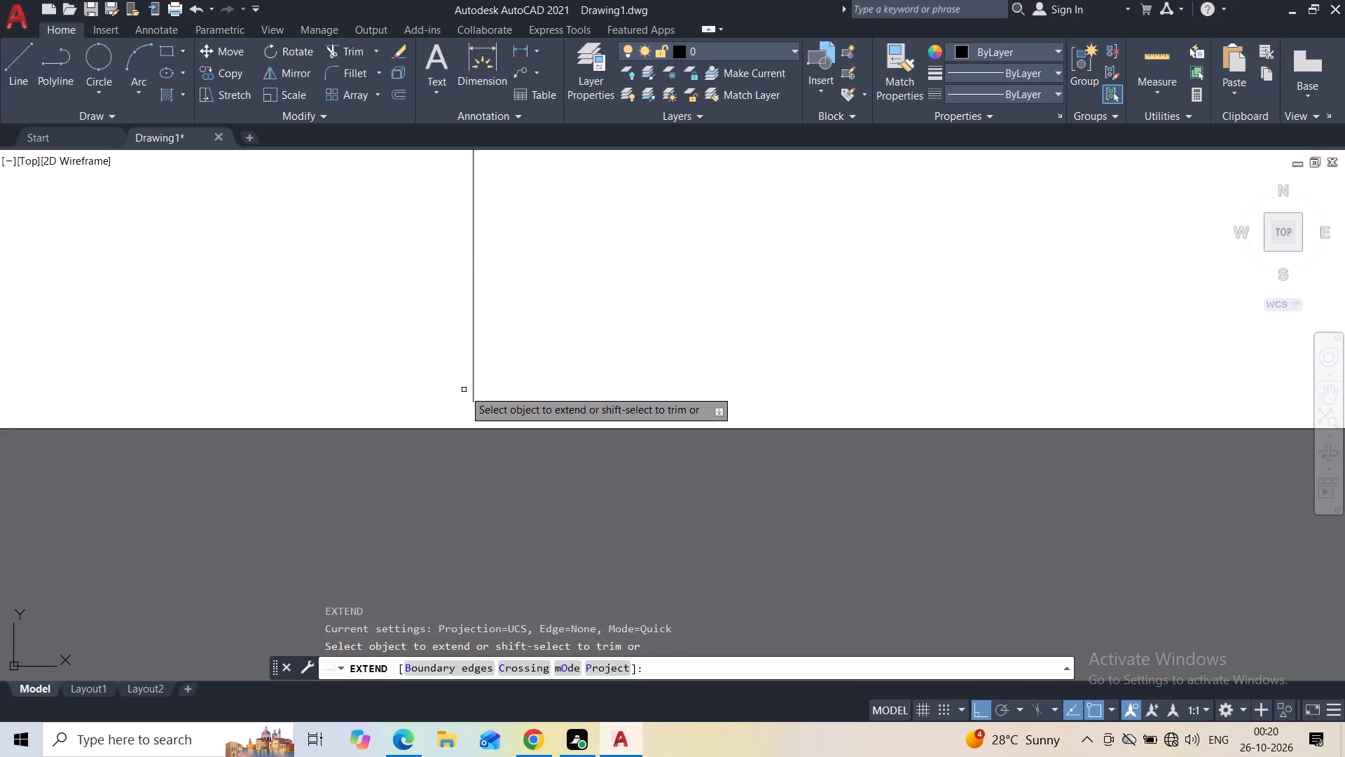
click(475, 395)
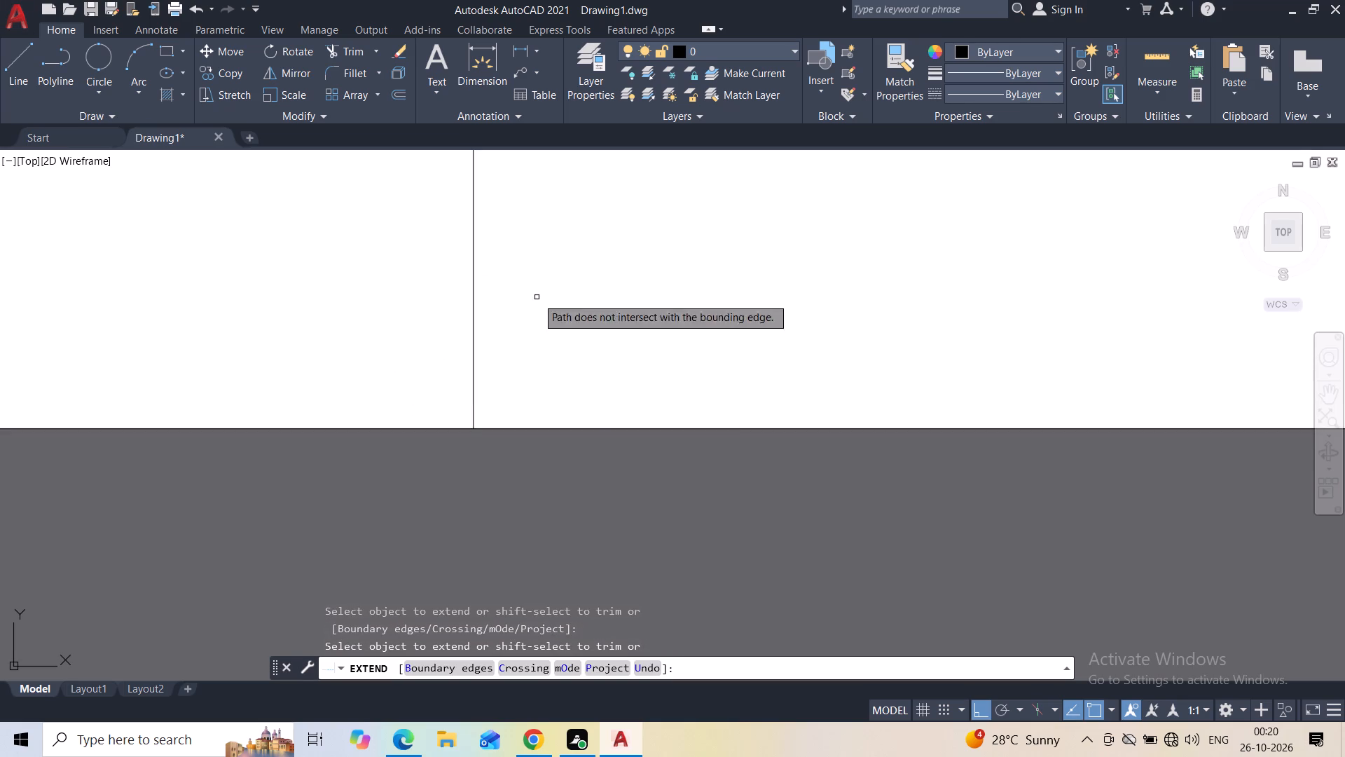
middle_drag(534, 313, 474, 469)
scroll(474, 469, down, 2)
middle_drag(492, 322, 390, 573)
scroll(390, 573, down, 1)
middle_drag(390, 142, 385, 404)
middle_drag(385, 340, 354, 512)
scroll(380, 280, down, 2)
middle_drag(380, 273, 364, 405)
key(Escape)
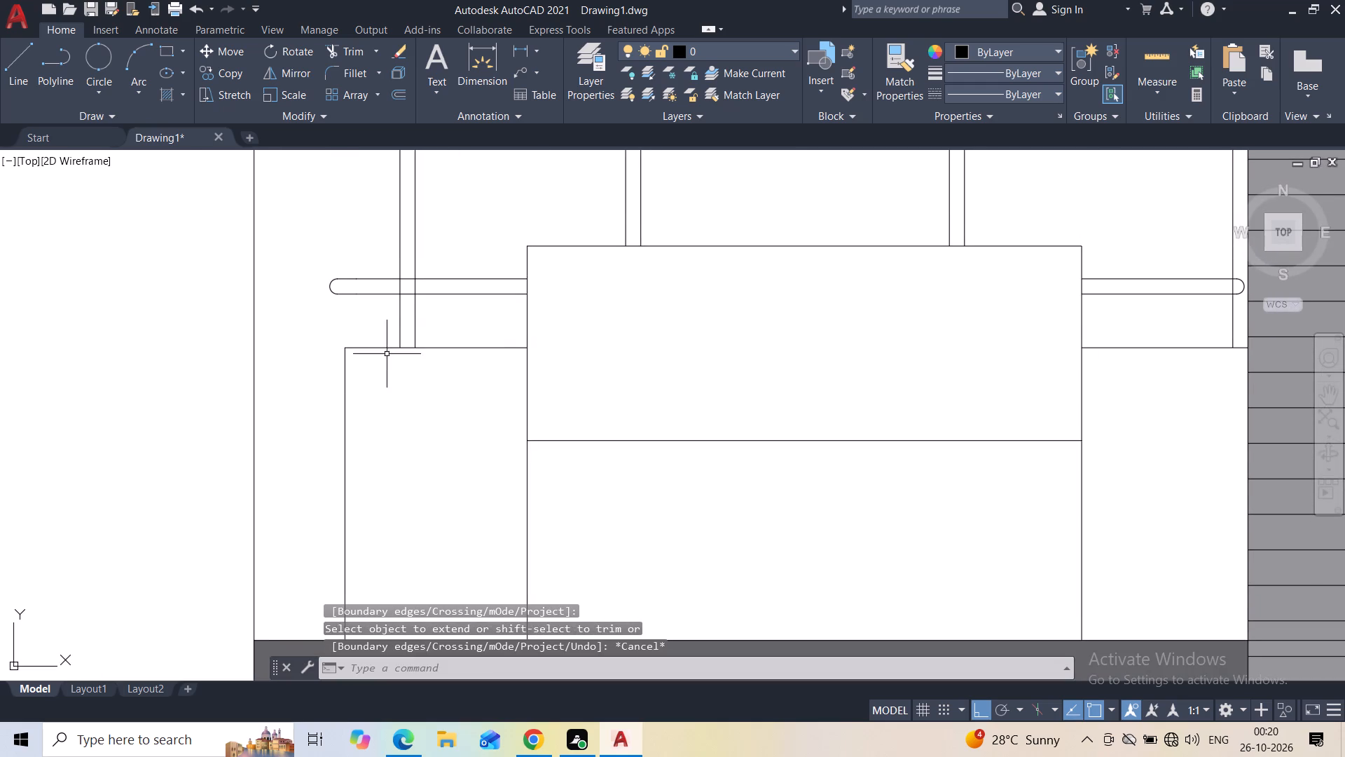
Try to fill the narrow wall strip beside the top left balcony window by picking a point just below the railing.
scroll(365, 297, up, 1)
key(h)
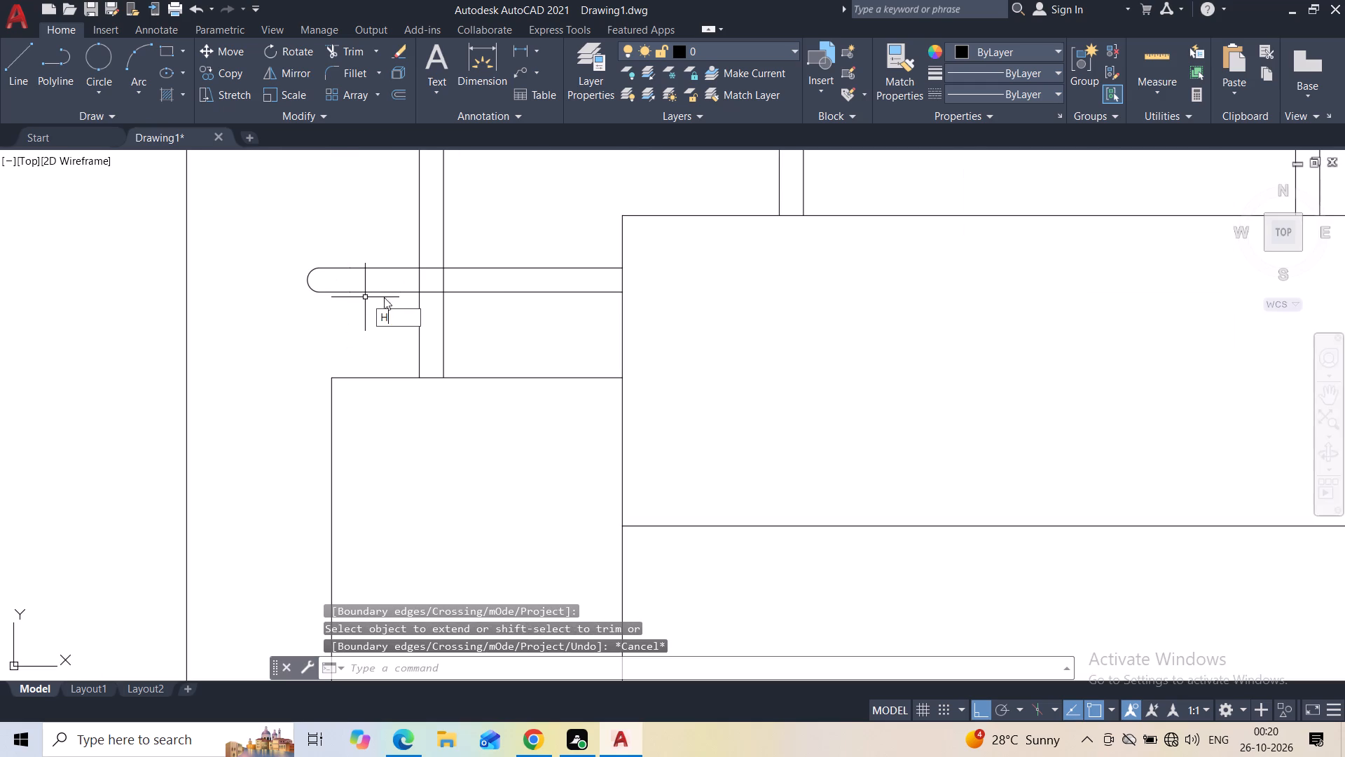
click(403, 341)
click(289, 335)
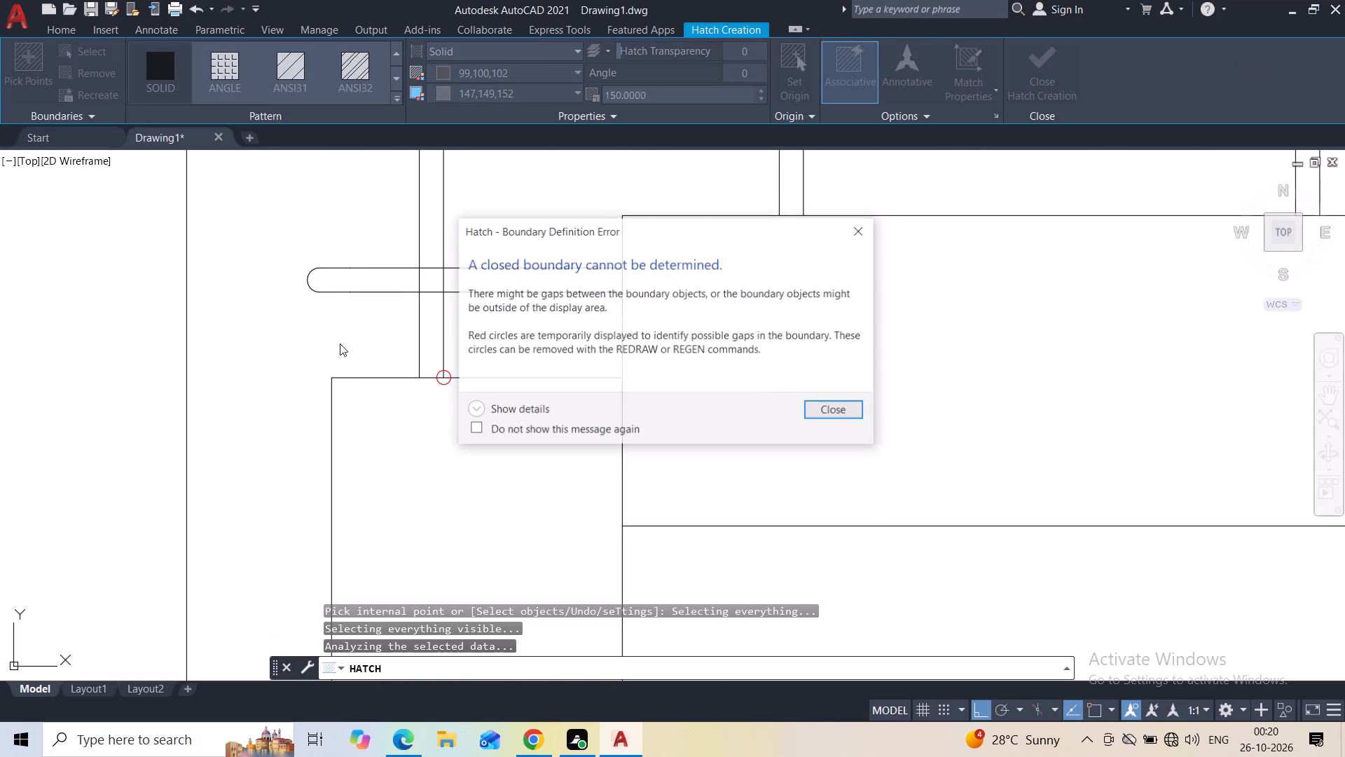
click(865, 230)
Examine the flagged boundary gap where the top left balcony's window frame meets the parapet's top edge.
scroll(441, 371, up, 1)
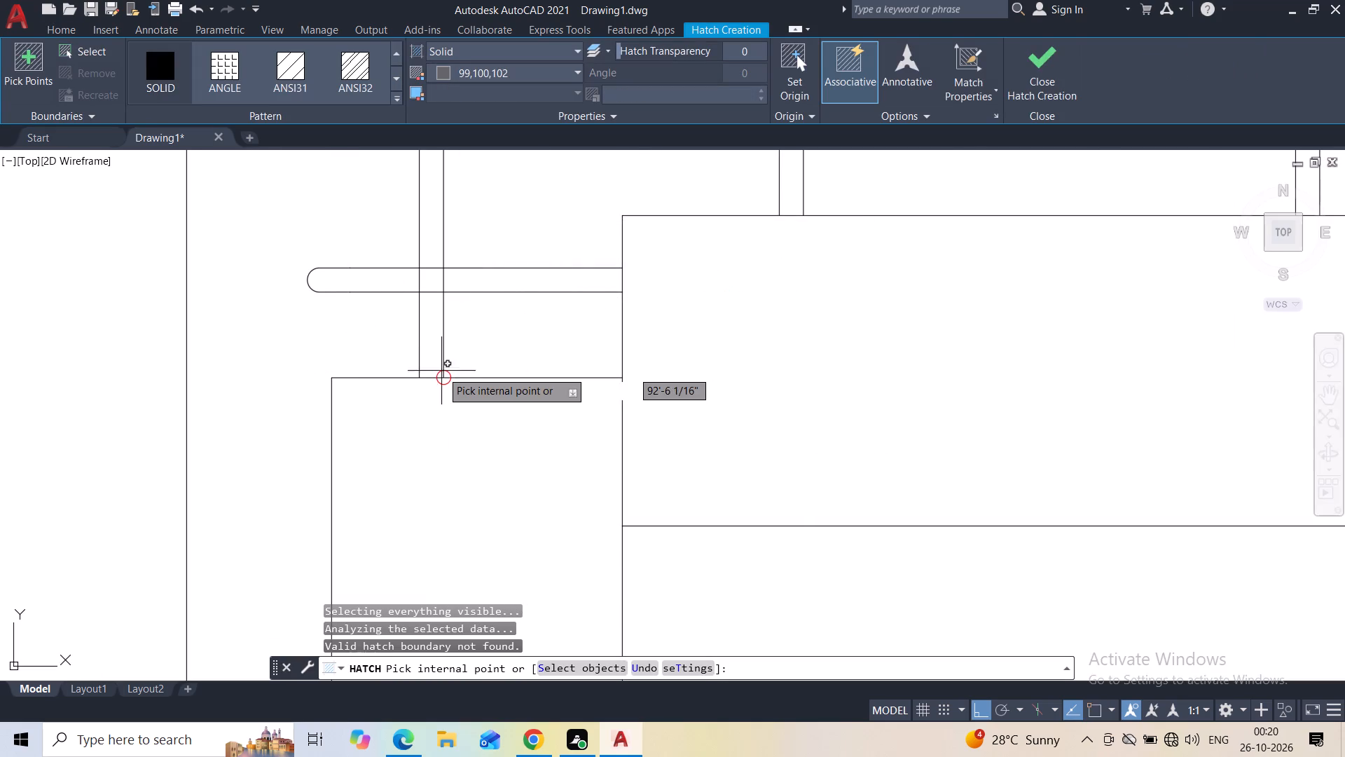
scroll(439, 371, up, 7)
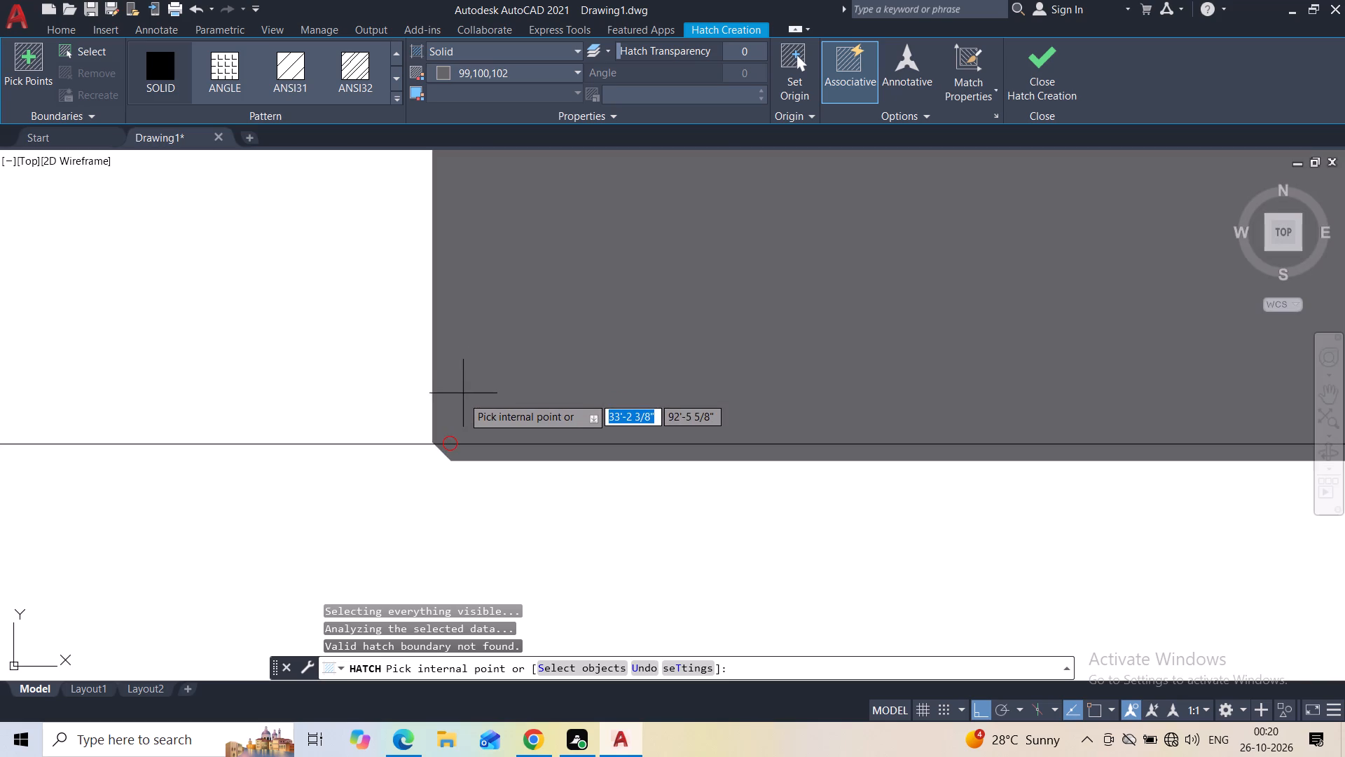
scroll(458, 407, up, 4)
scroll(457, 407, down, 3)
scroll(170, 338, down, 6)
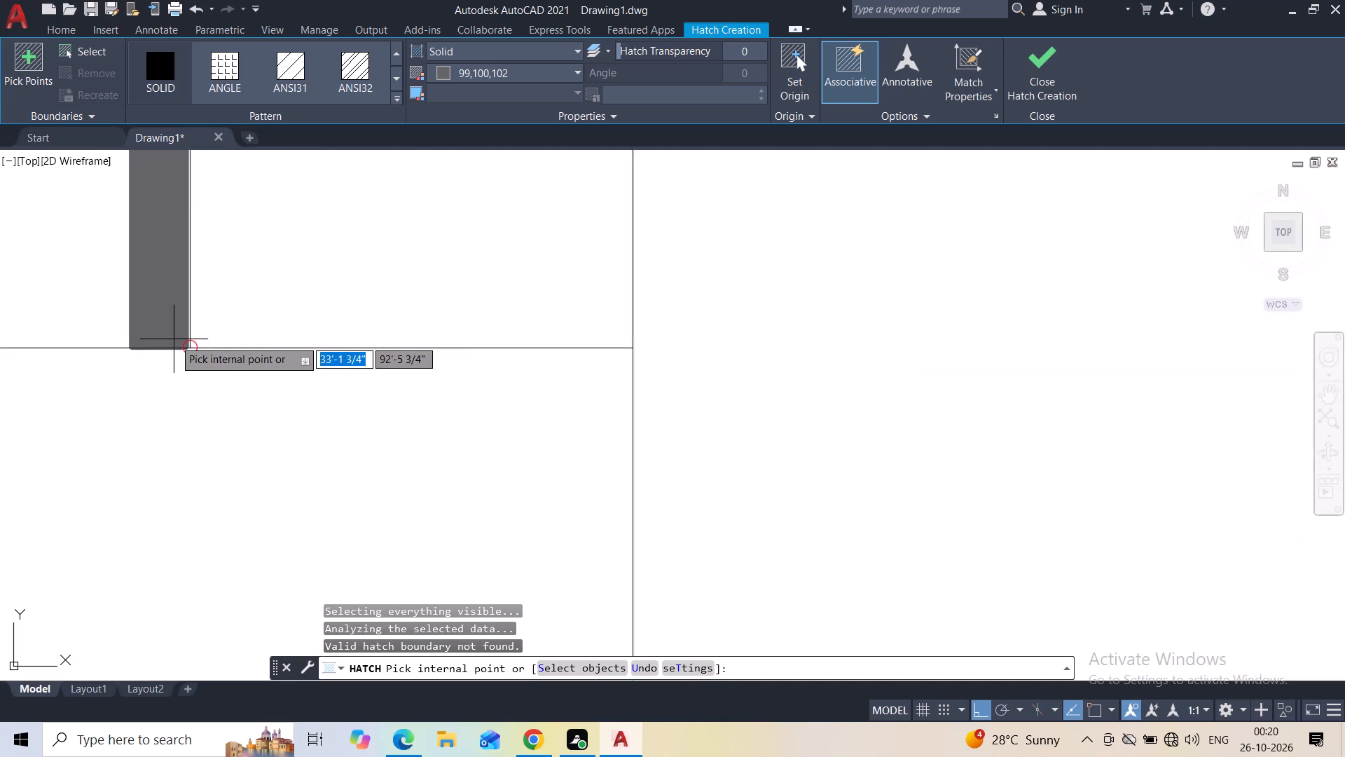
scroll(174, 339, down, 1)
scroll(115, 321, down, 1)
Fill the narrow wall strip beside the top left balcony window with the solid hatch, leaving the parapet and railing clear.
middle_drag(86, 311, 312, 348)
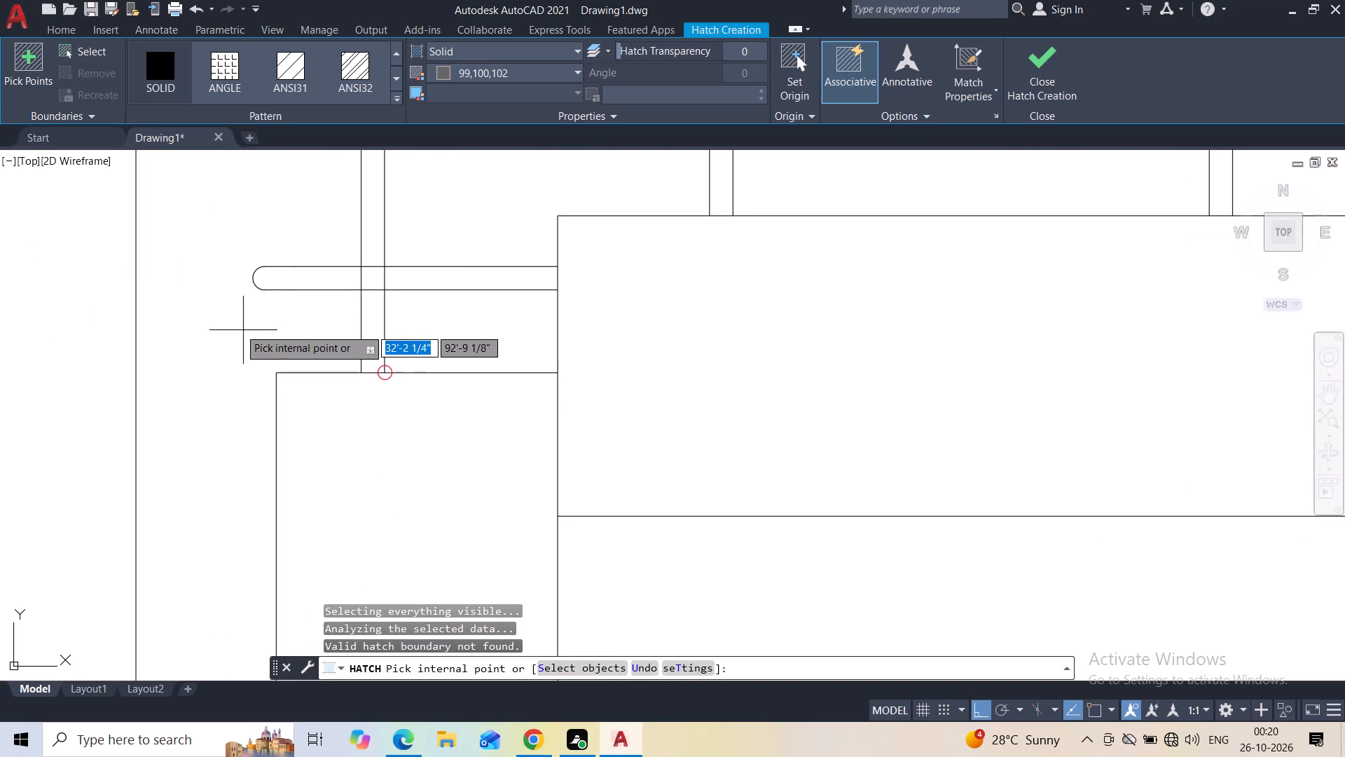
click(239, 328)
click(865, 232)
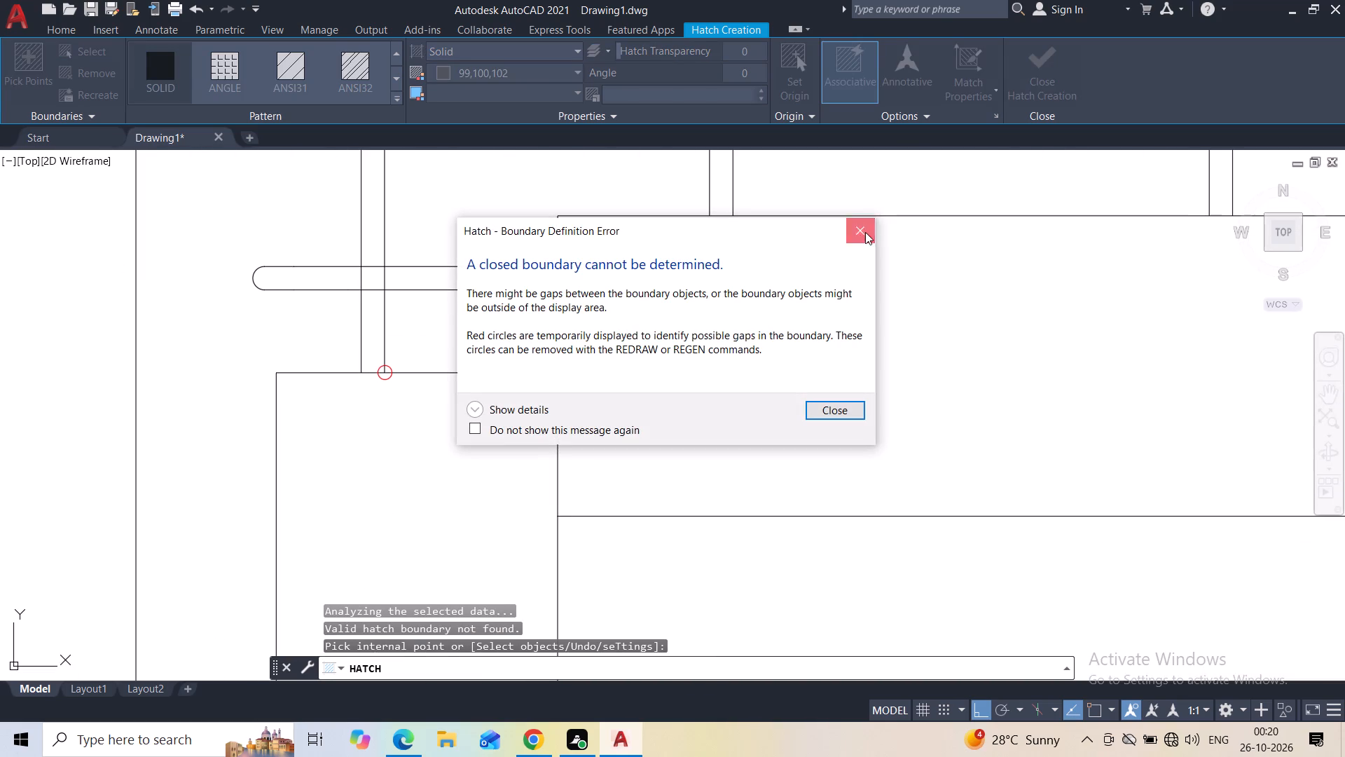
scroll(586, 268, down, 3)
middle_drag(522, 254, 518, 447)
scroll(512, 440, down, 2)
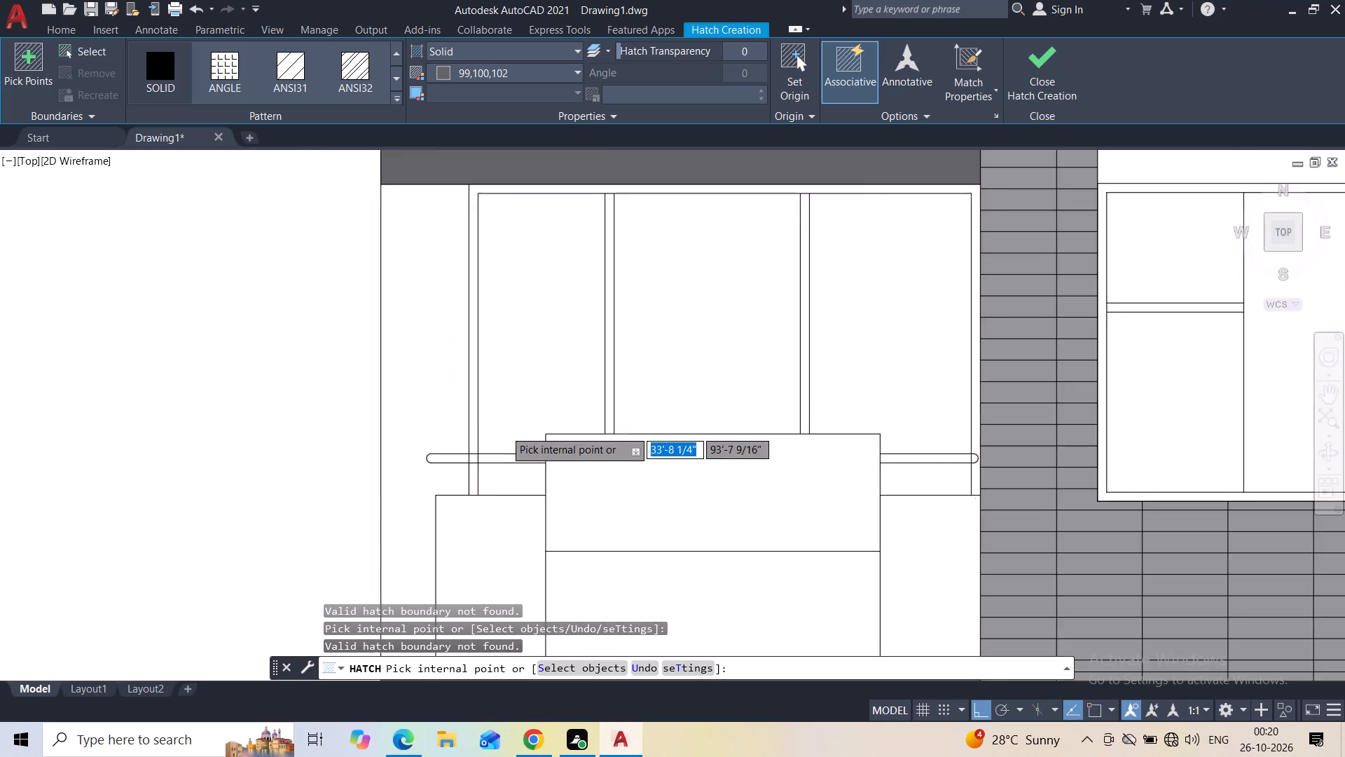
scroll(470, 308, up, 2)
middle_drag(464, 286, 453, 350)
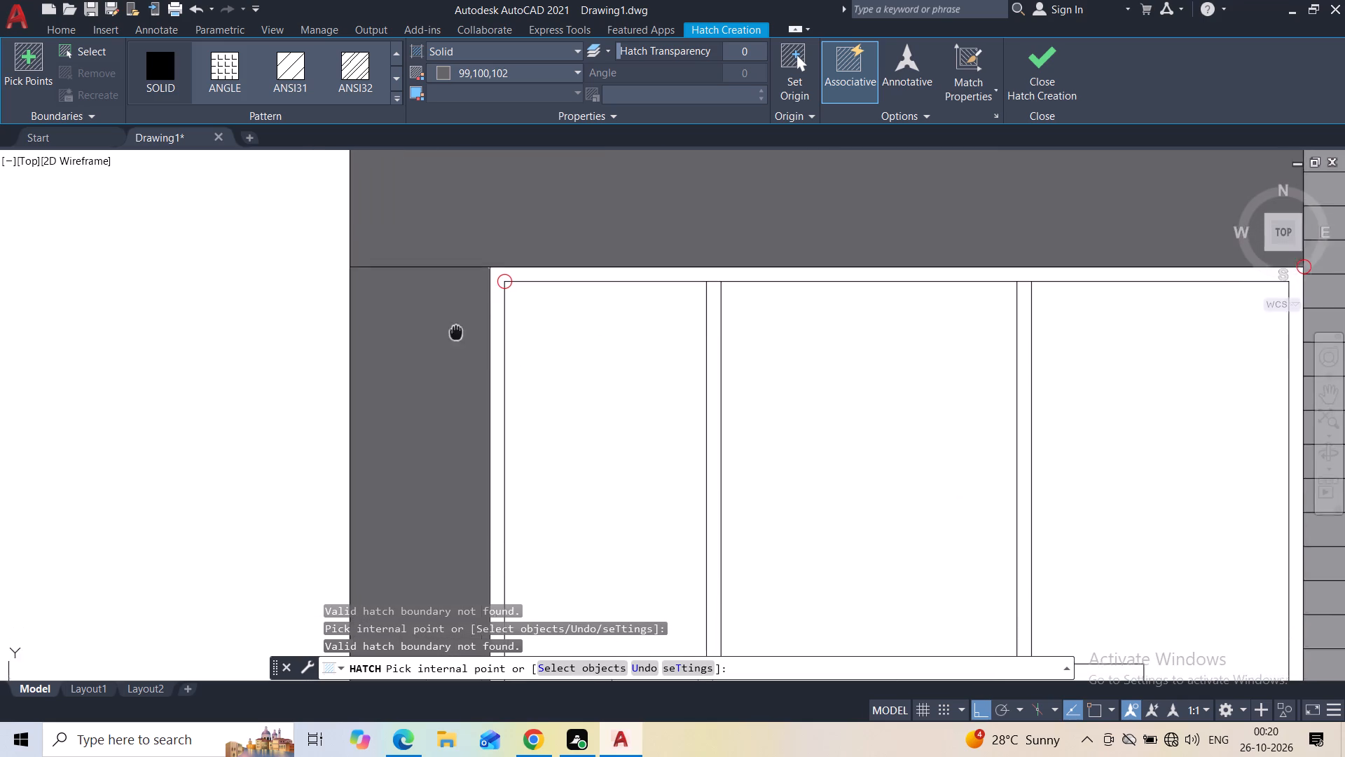
middle_drag(453, 350, 439, 397)
click(439, 397)
scroll(446, 430, down, 1)
middle_drag(446, 439, 434, 299)
scroll(434, 299, down, 2)
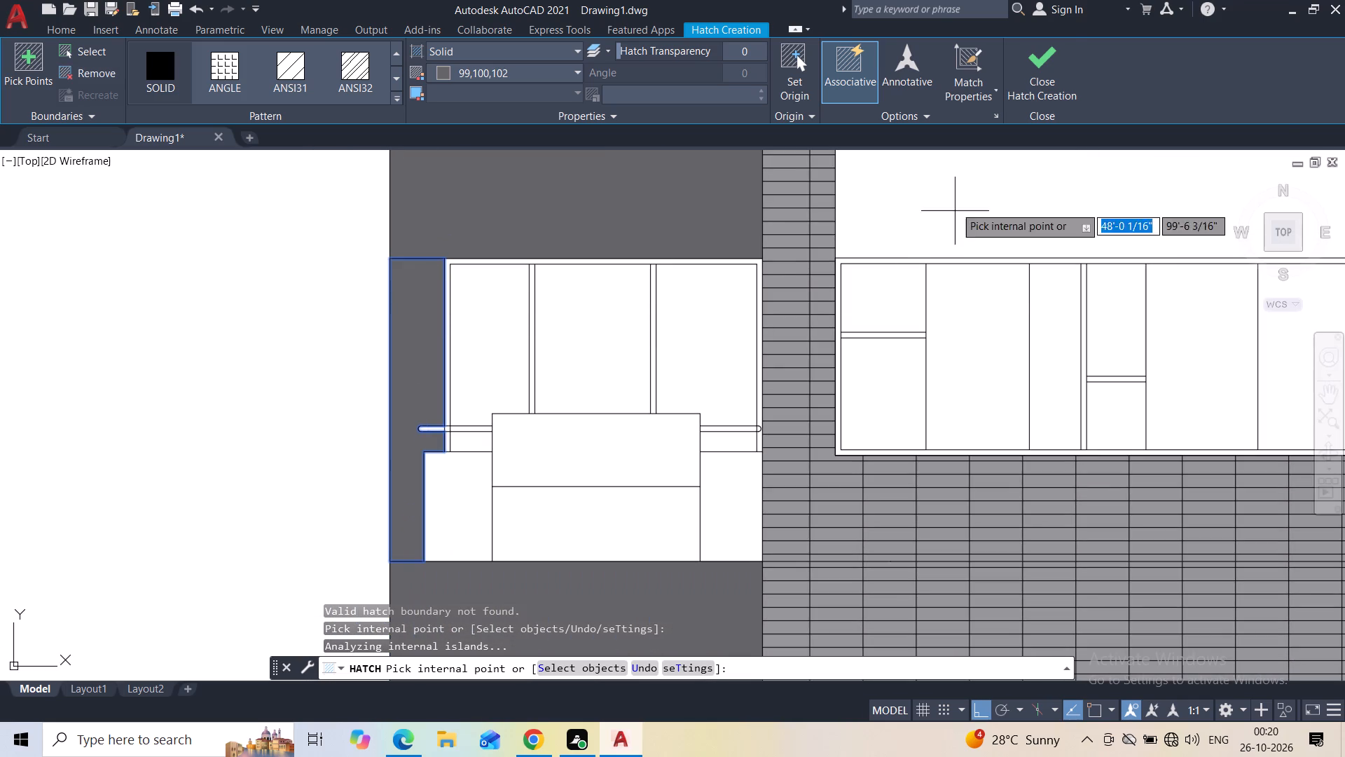
Finish the solid hatch on the narrow wall strip beside the top left balcony window.
click(1043, 66)
scroll(977, 266, down, 4)
middle_drag(973, 282, 965, 282)
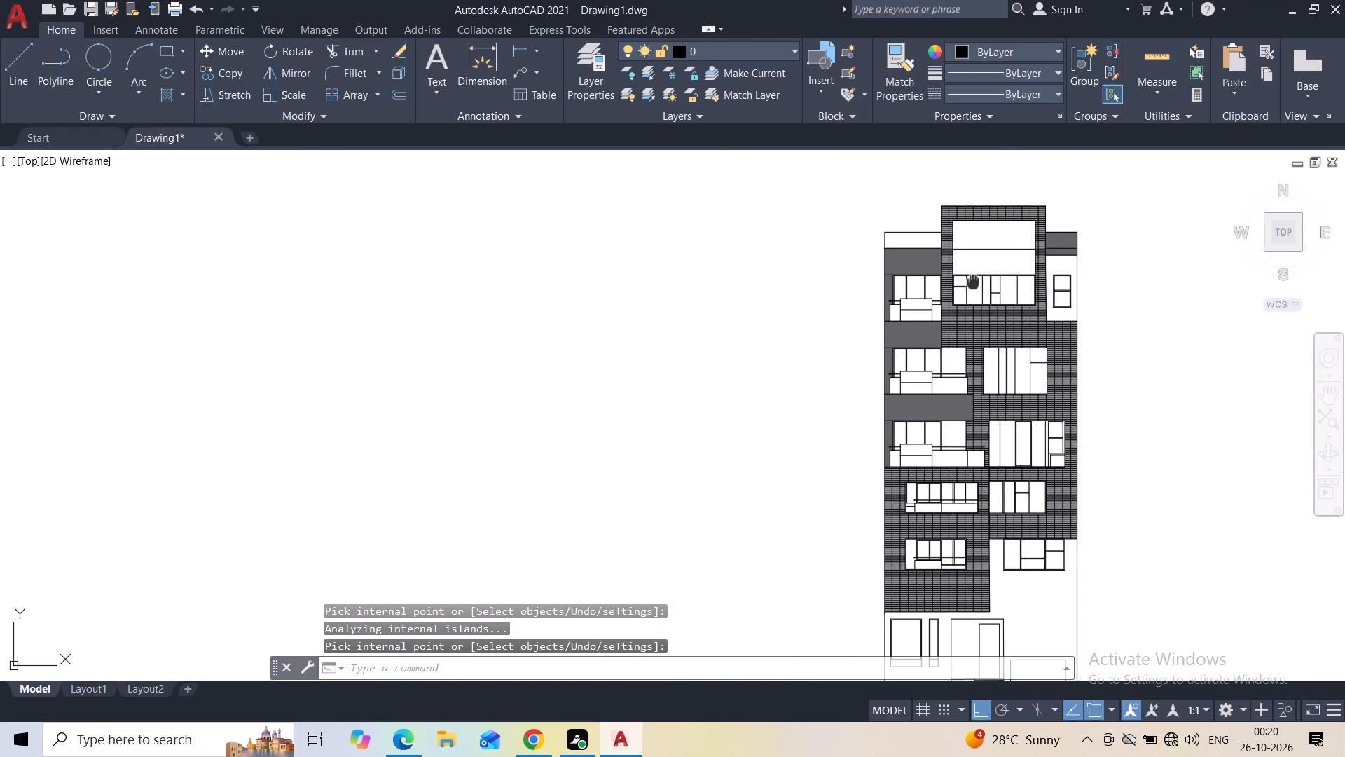
middle_drag(965, 282, 865, 255)
scroll(1017, 256, up, 1)
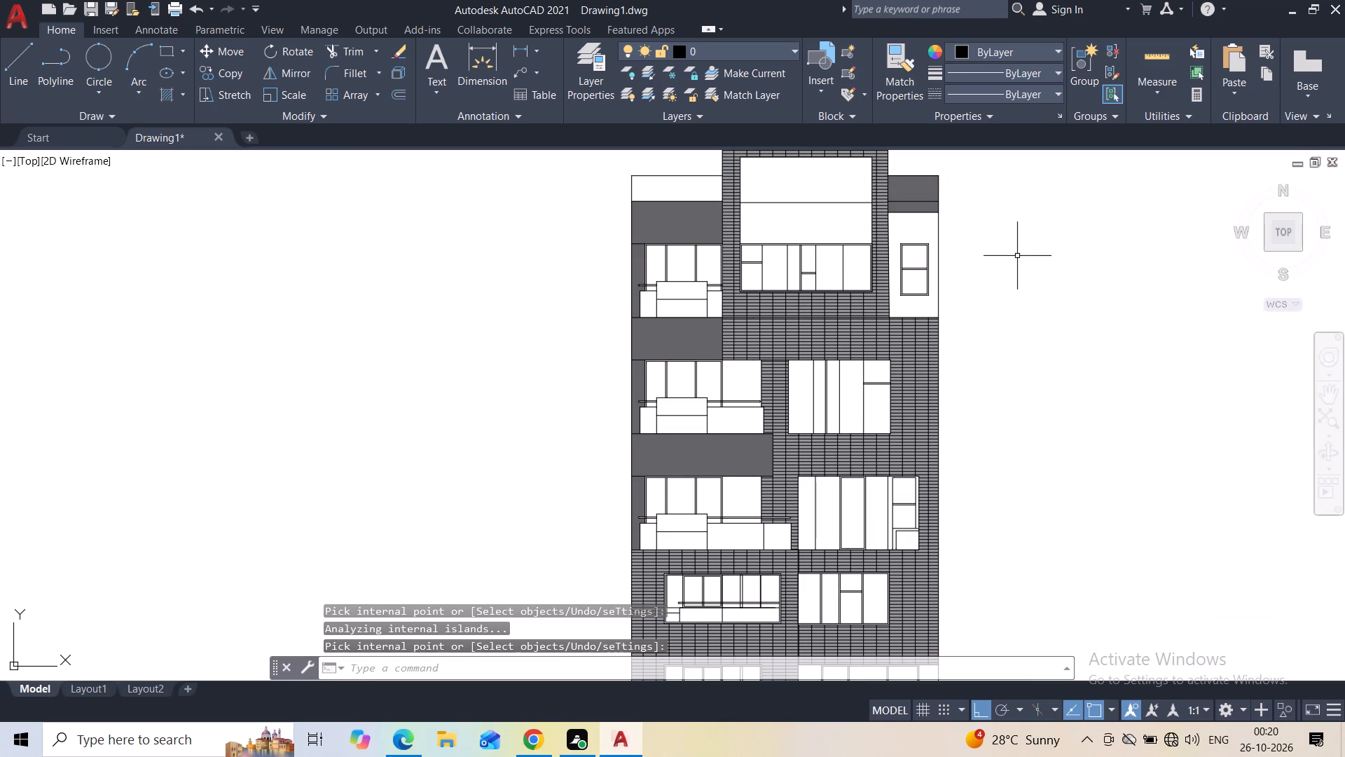
click(1017, 256)
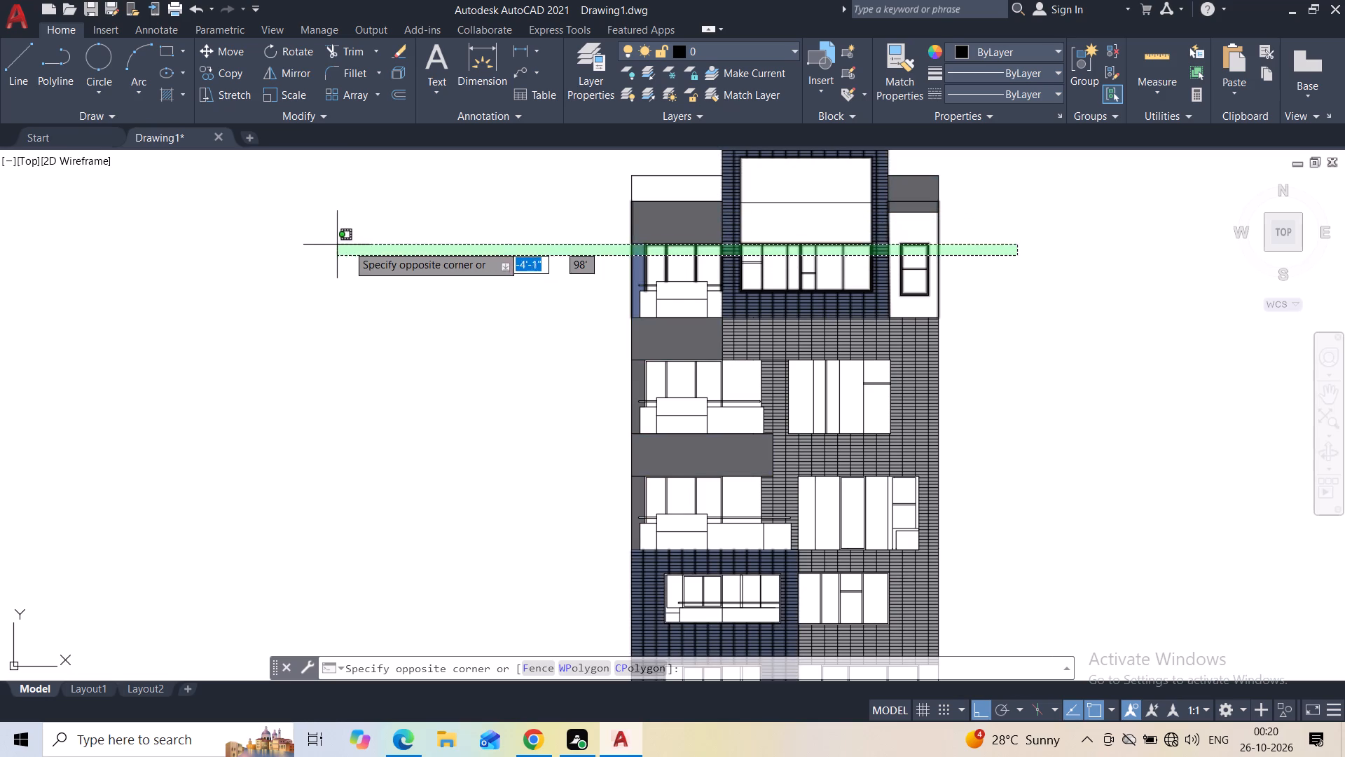
key(Escape)
Hatch the unfilled lower wall around the ground-floor openings with ANSI32, using ByLayer lines on the 147,149,152 background.
key(h)
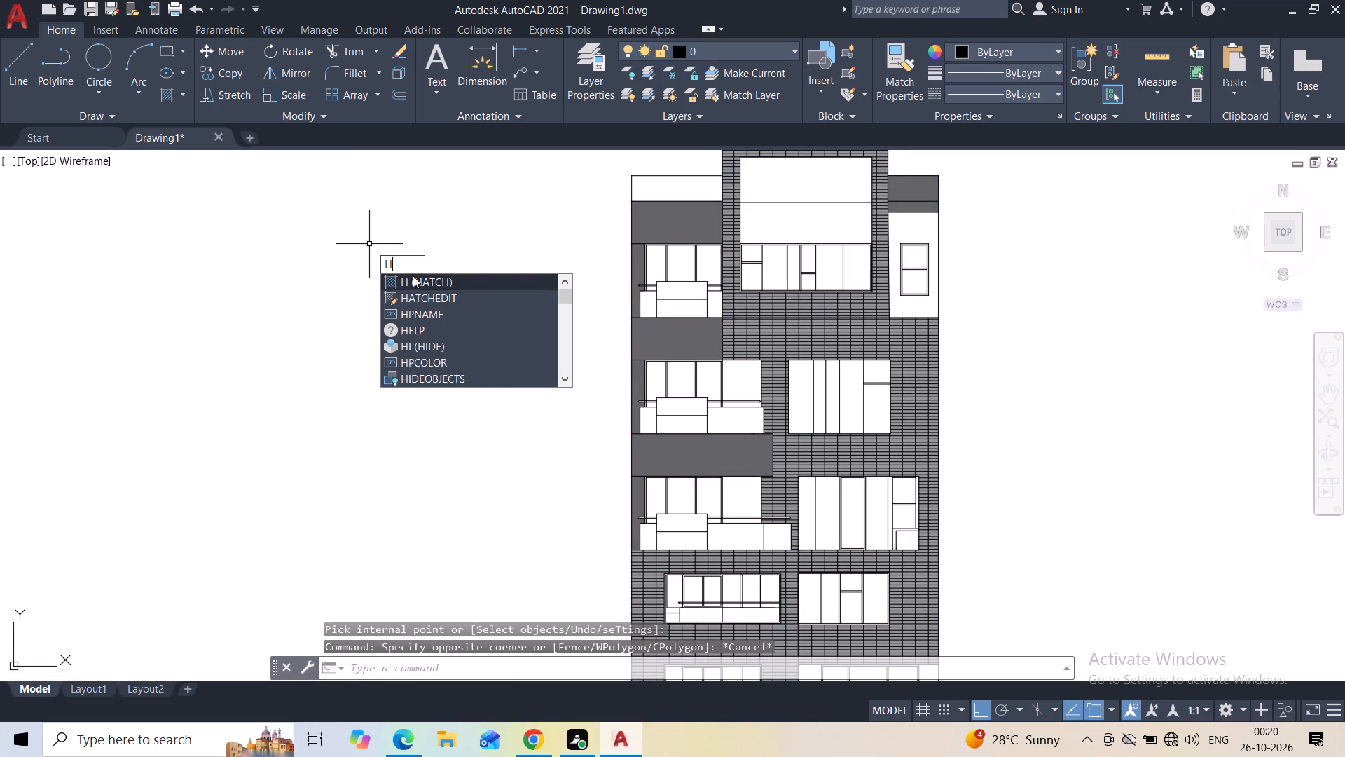
click(416, 287)
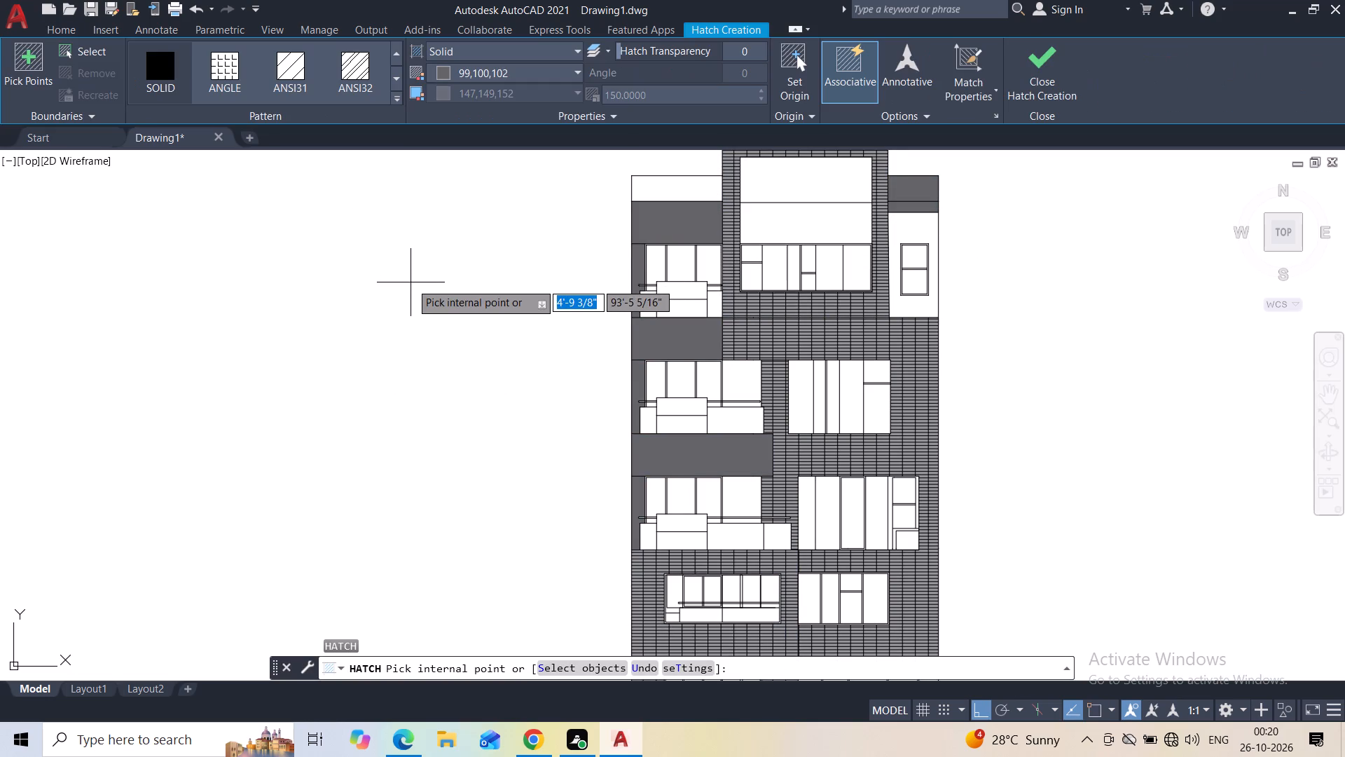
click(361, 63)
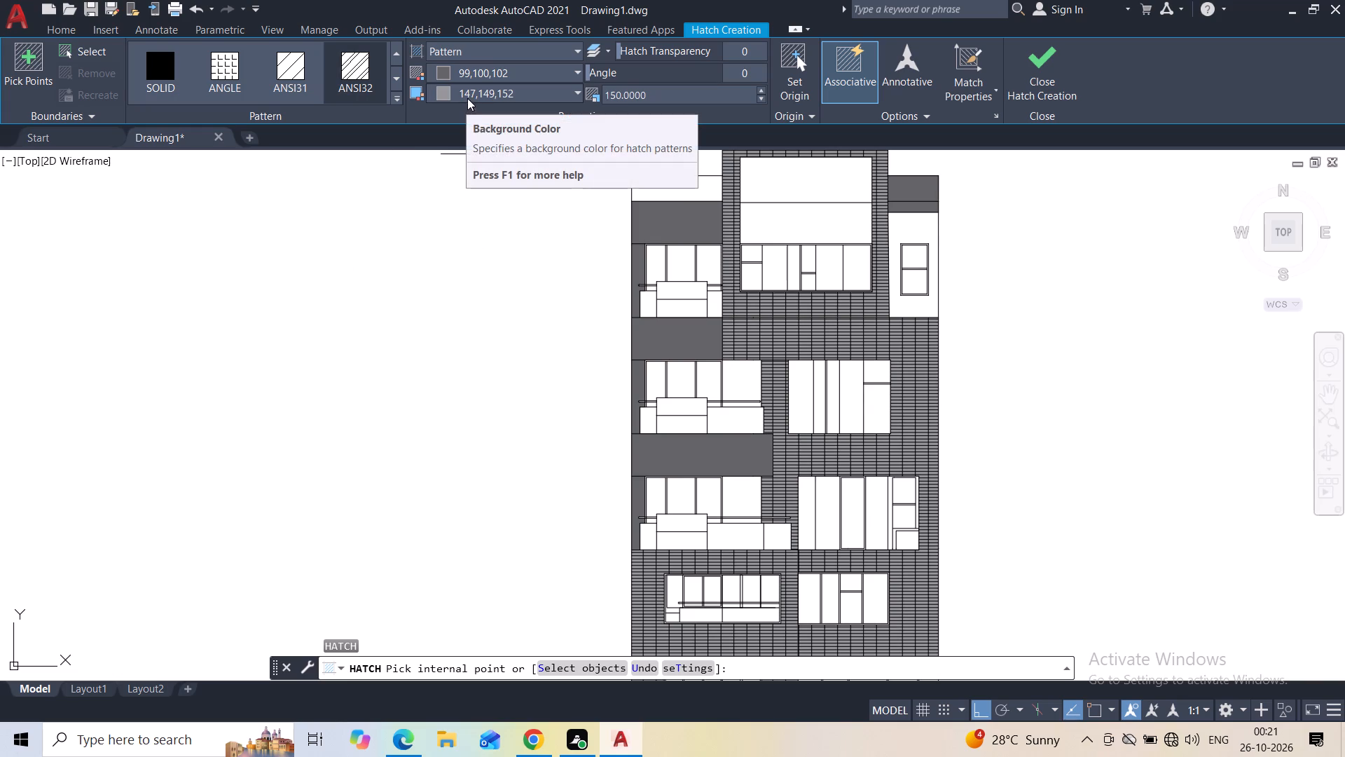
click(474, 74)
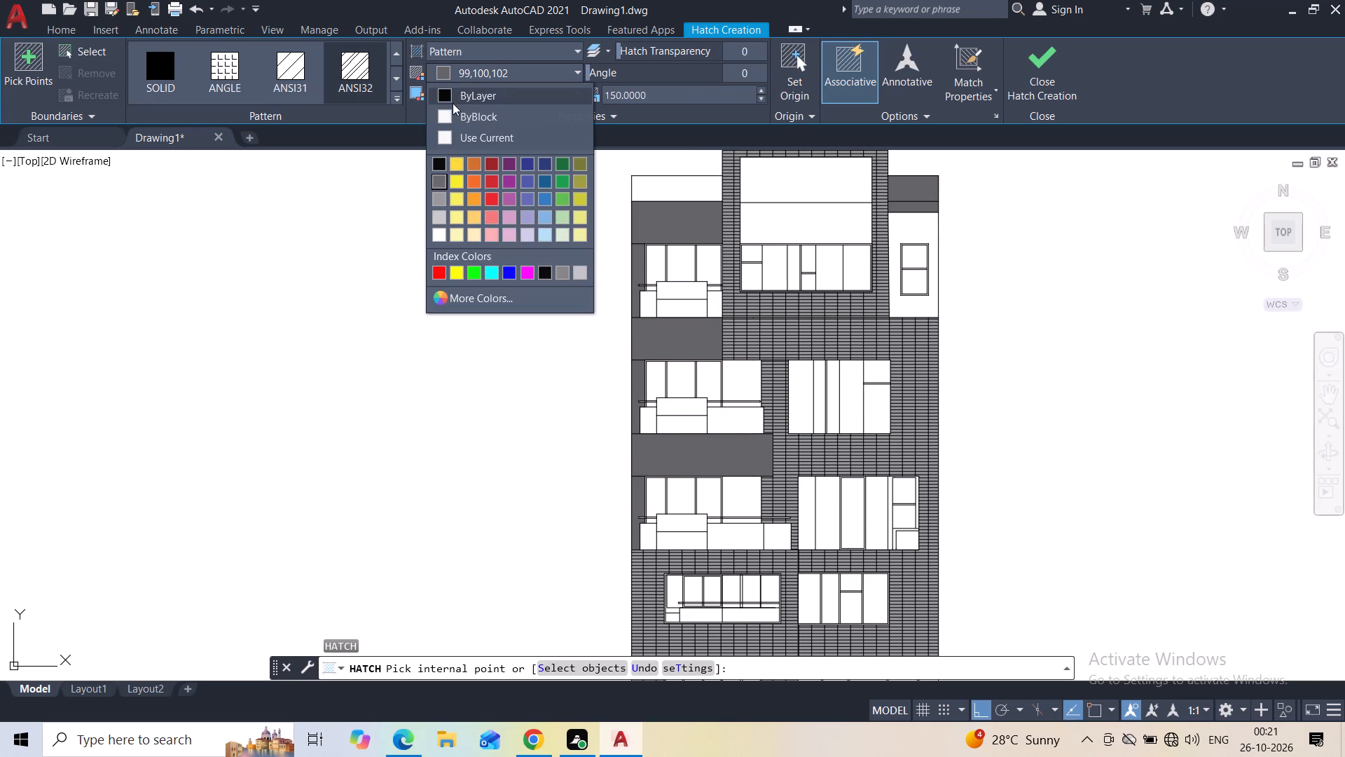
click(451, 104)
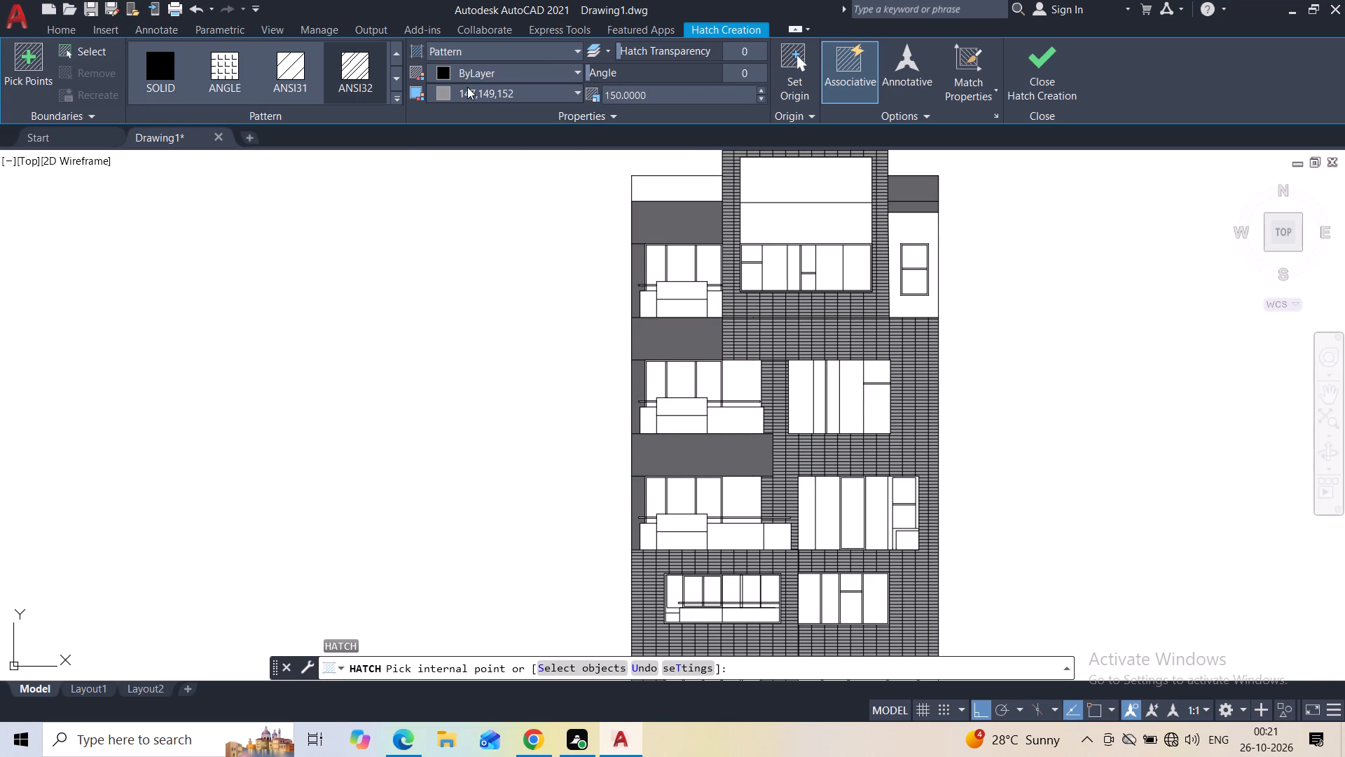
click(467, 87)
middle_drag(463, 460, 448, 458)
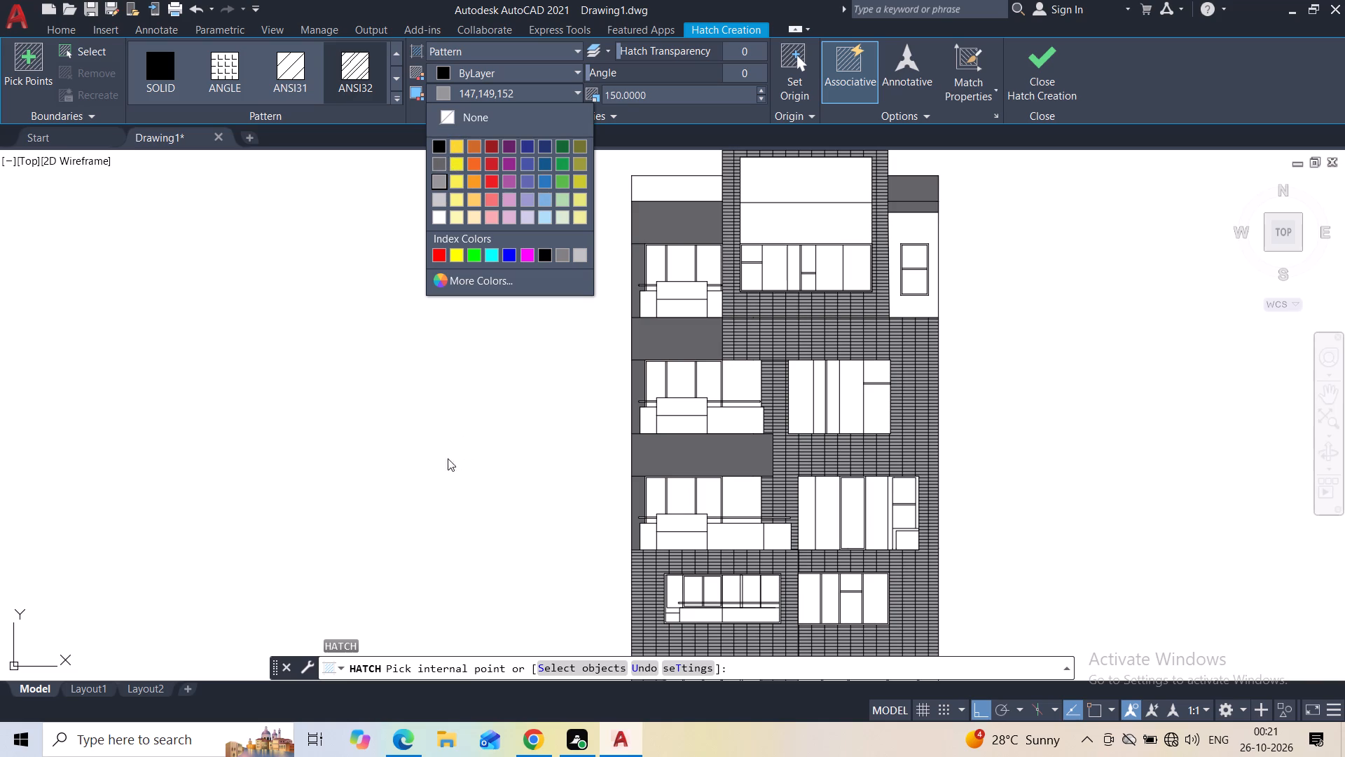
middle_drag(448, 458, 291, 247)
click(404, 418)
middle_drag(471, 506, 234, 145)
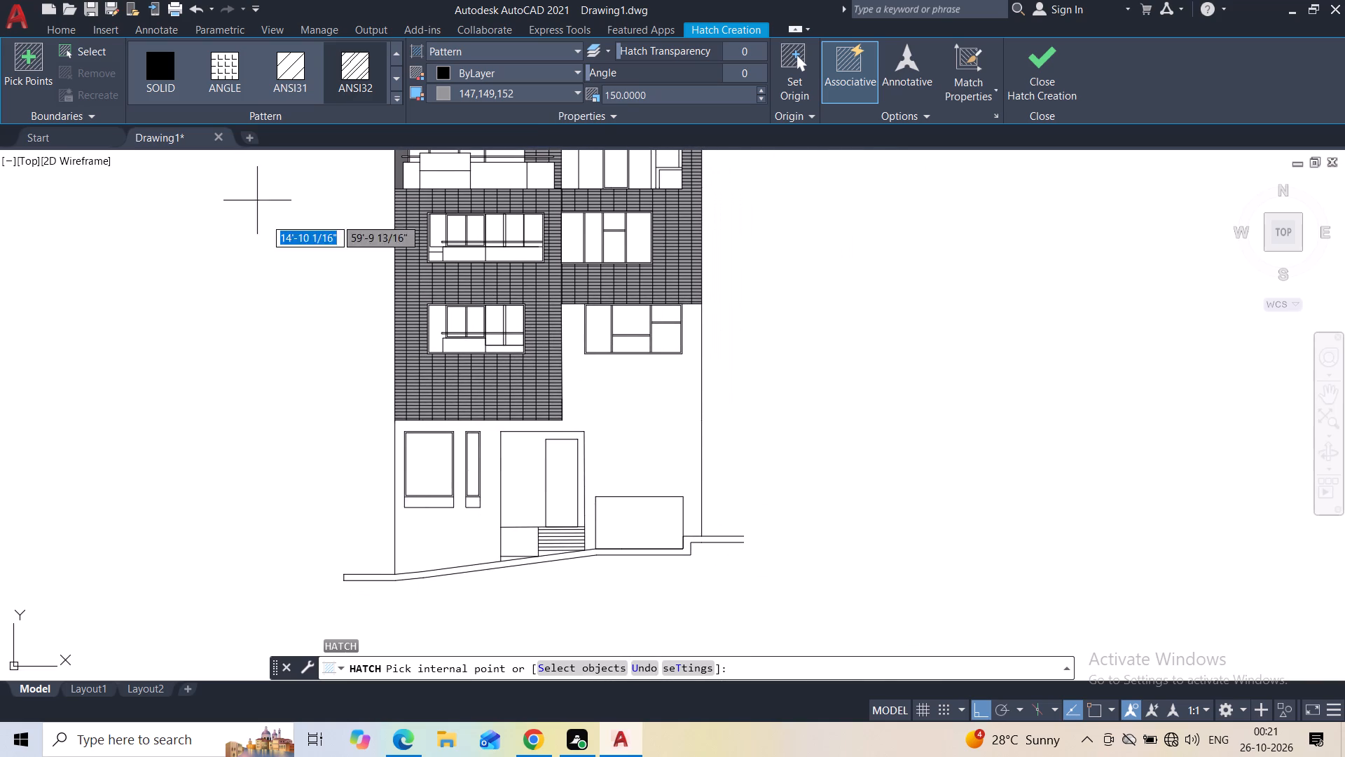
click(596, 415)
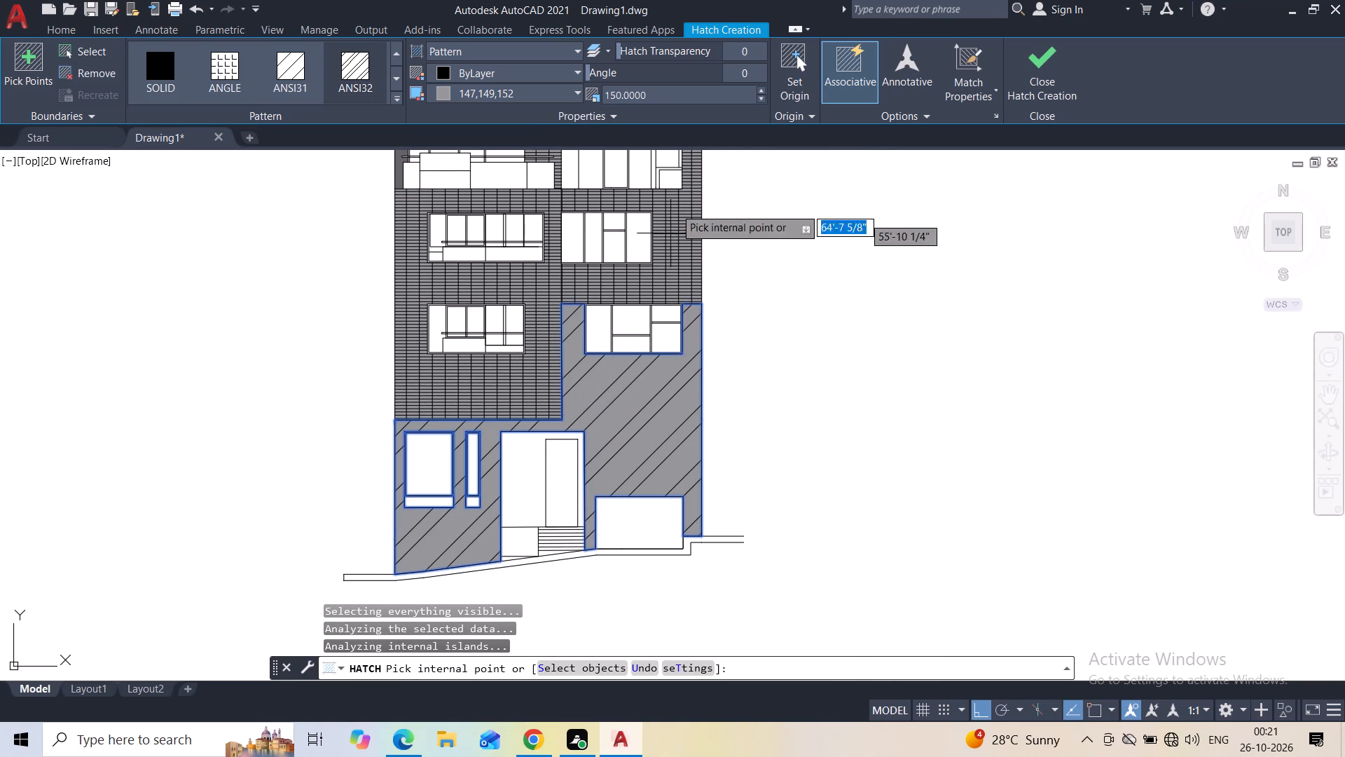
Set the lower wall hatch's angle to 135 so its lines run horizontally.
drag(588, 76, 600, 79)
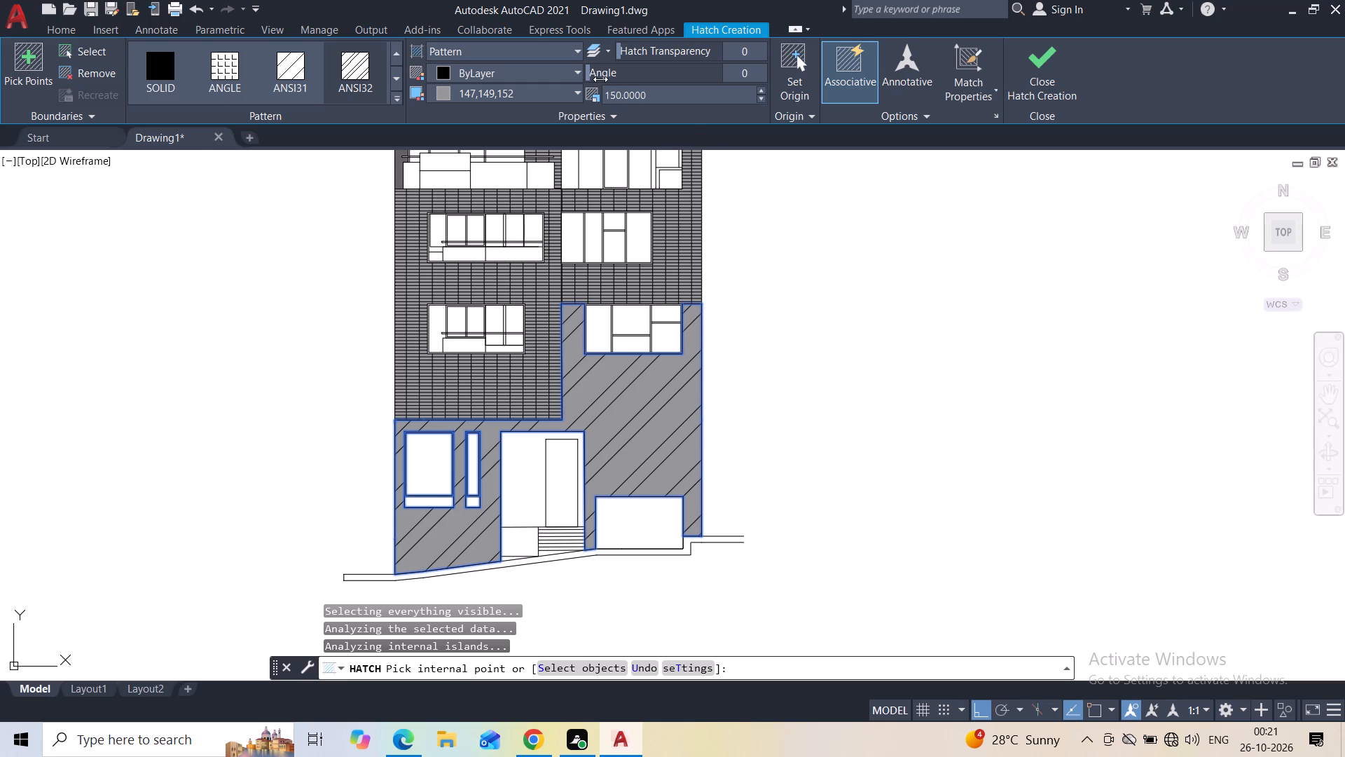
drag(600, 79, 680, 81)
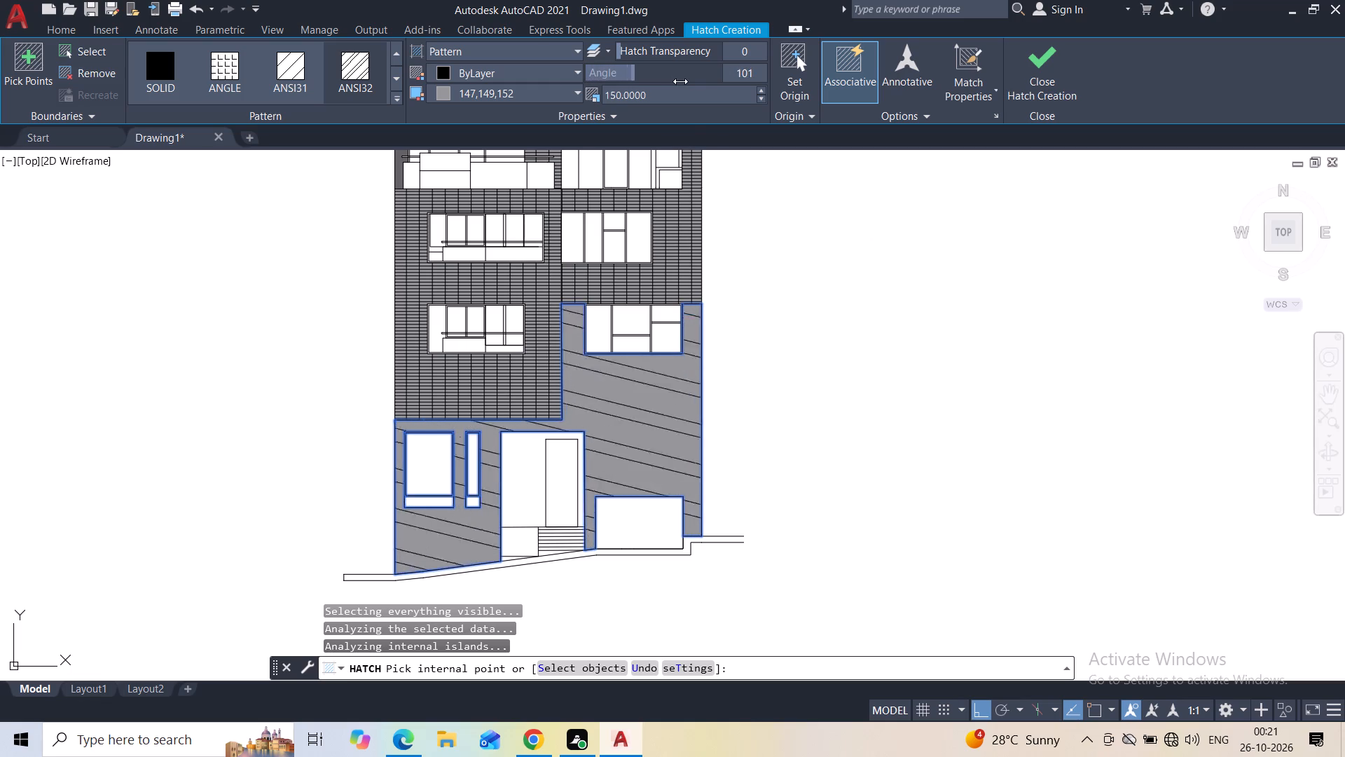
drag(680, 81, 669, 86)
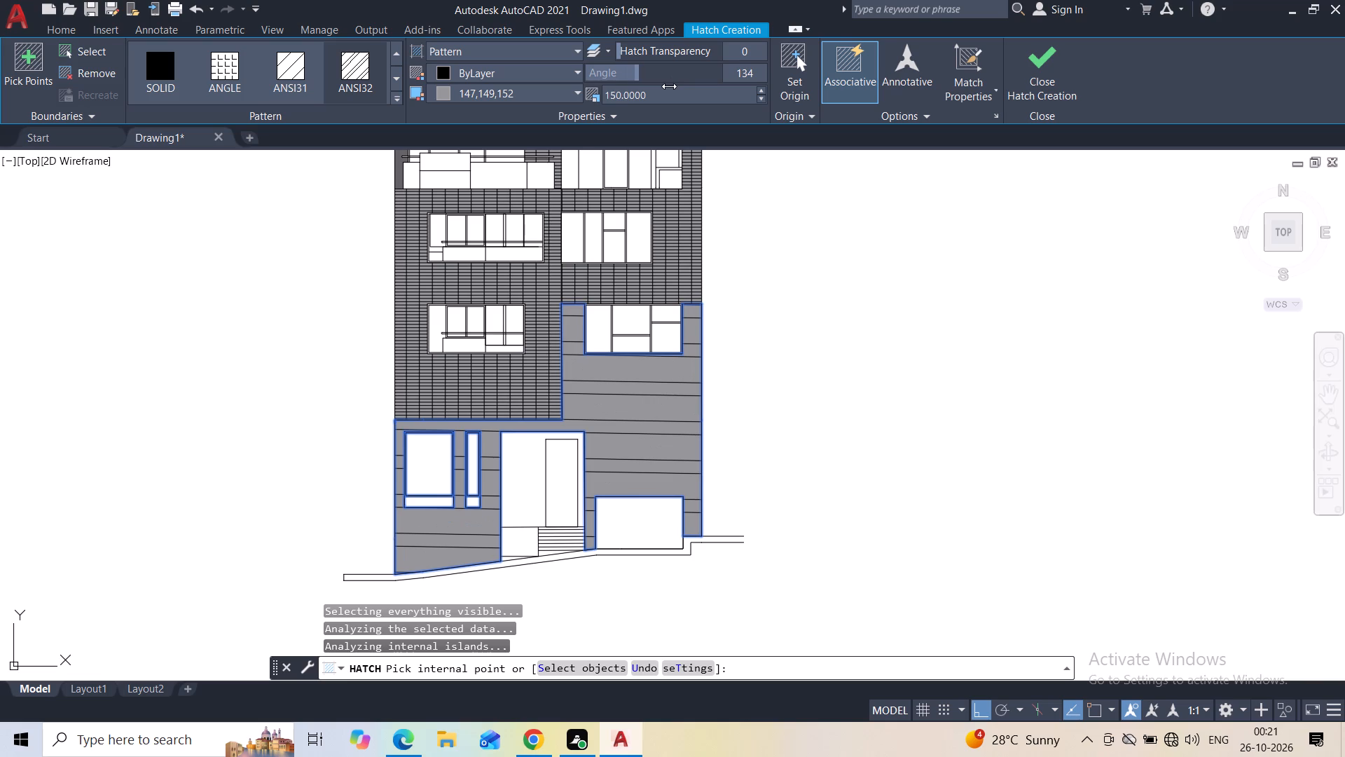
drag(669, 86, 669, 88)
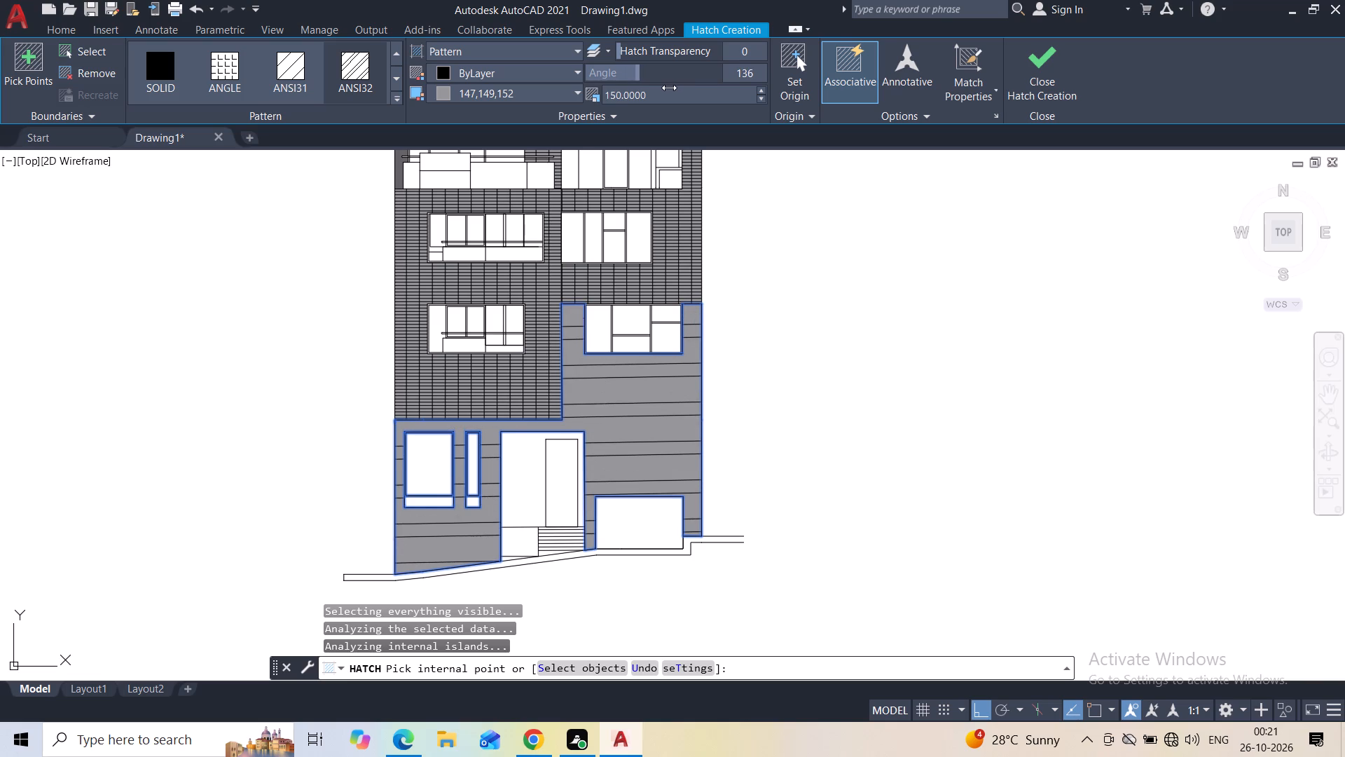
drag(669, 88, 668, 88)
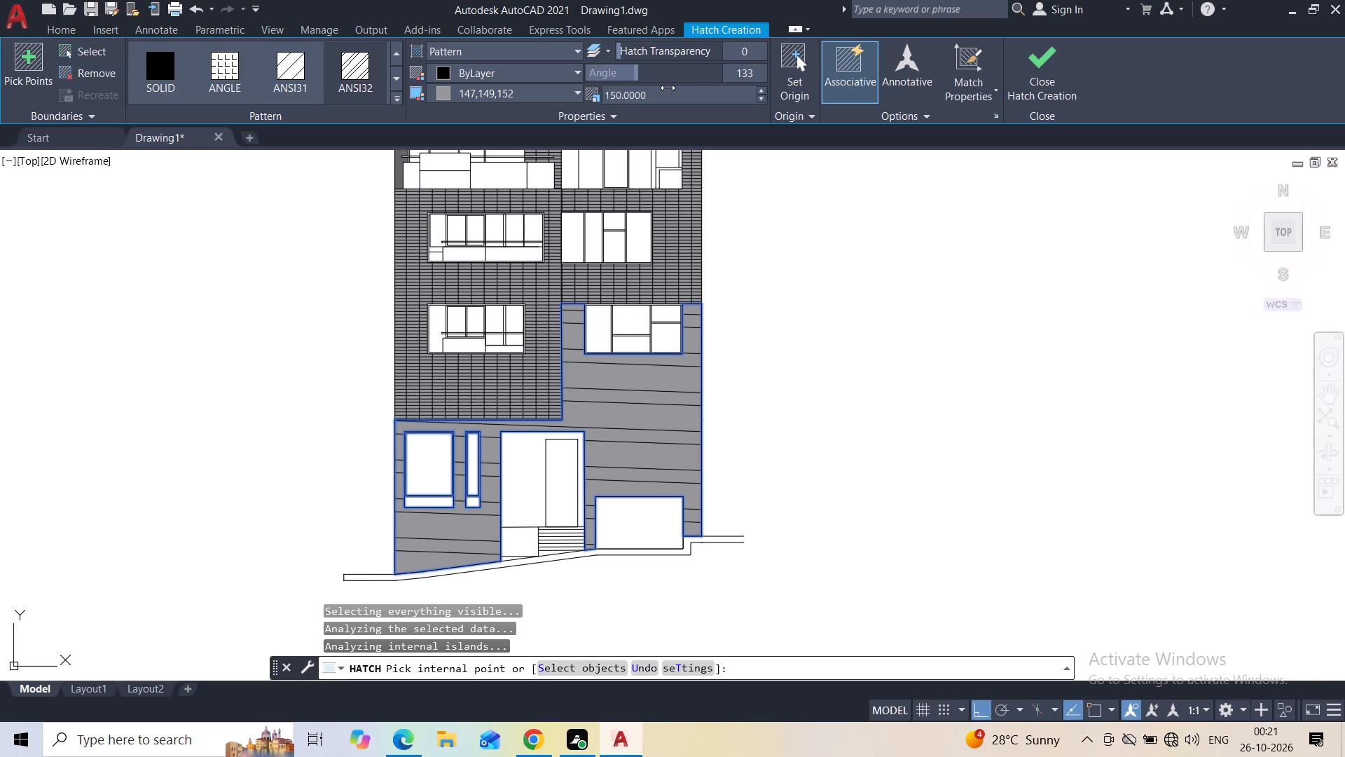
drag(668, 88, 668, 88)
drag(668, 88, 669, 88)
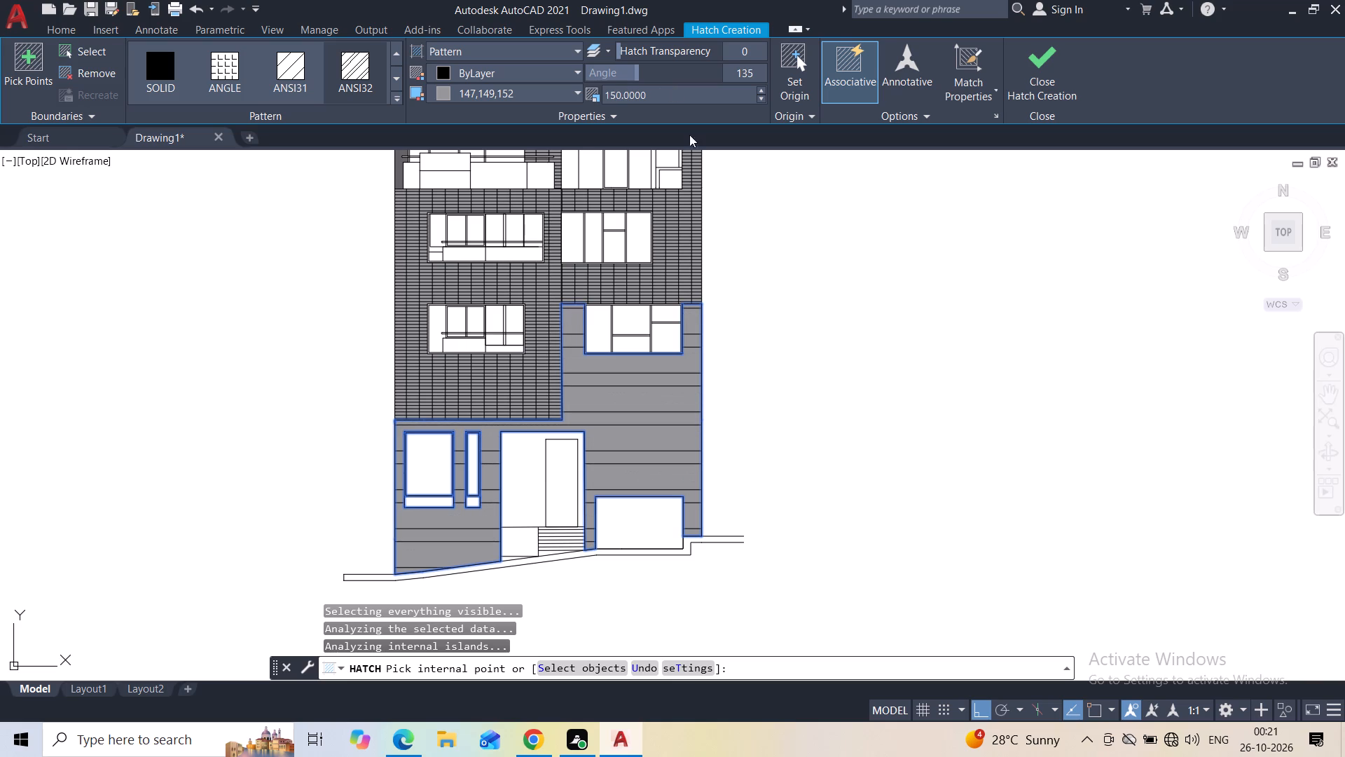
Reduce the lower wall hatch's scale to 71.
click(763, 97)
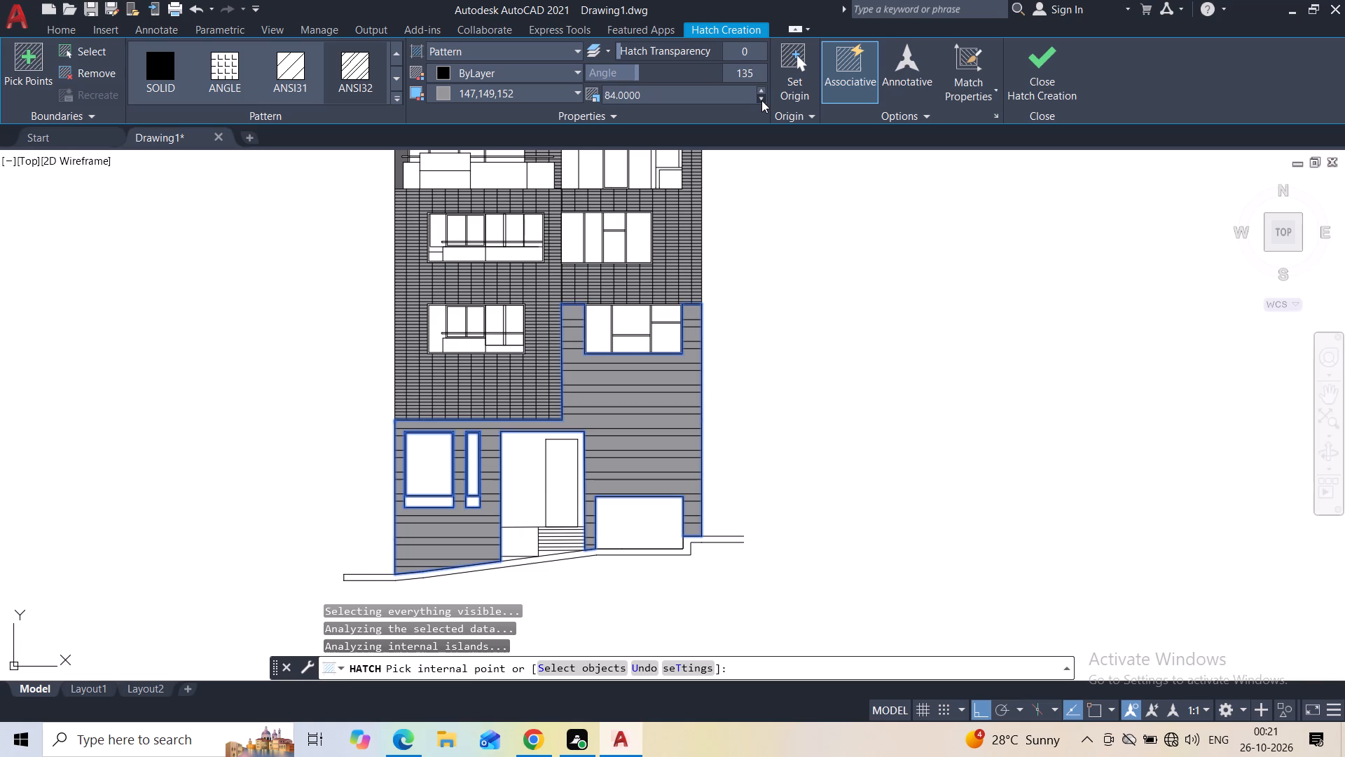
triple_click(761, 100)
triple_click(761, 100)
click(761, 100)
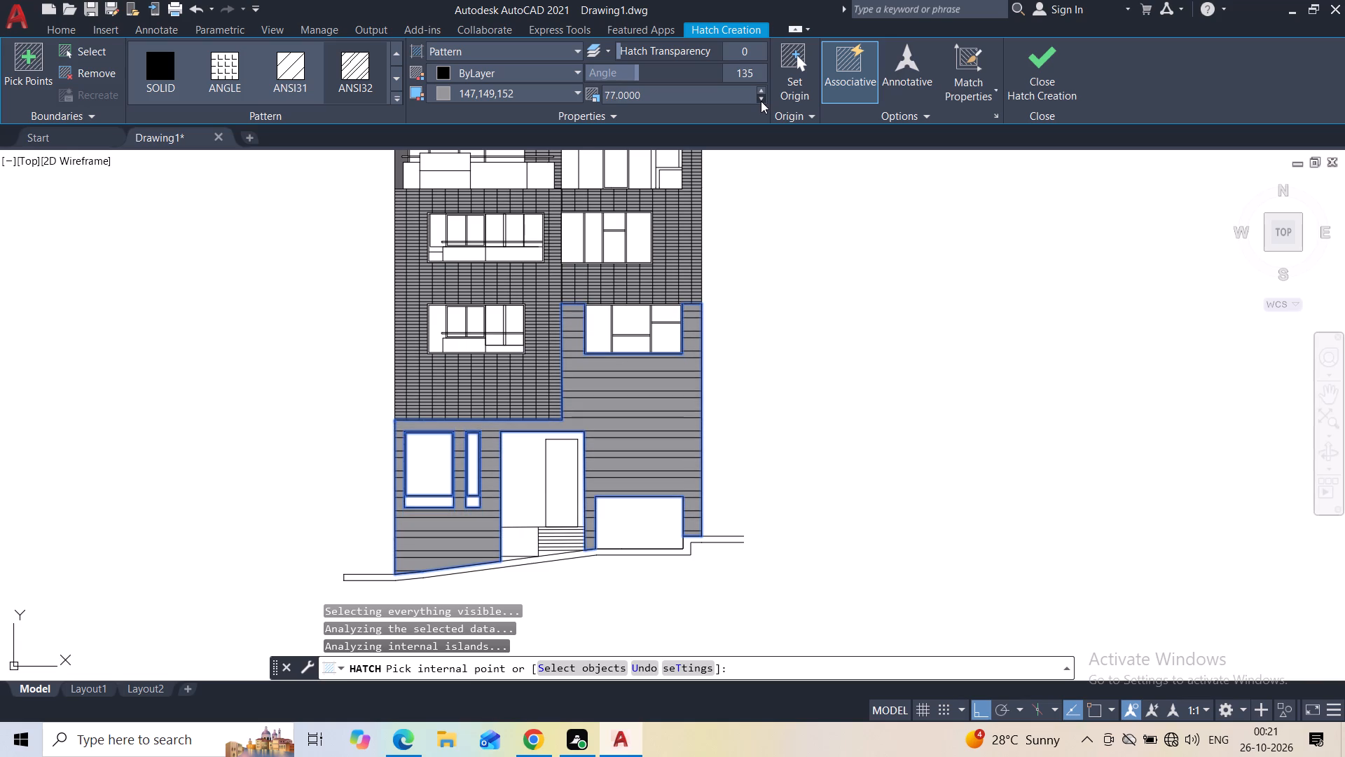
triple_click(761, 101)
click(761, 101)
double_click(761, 101)
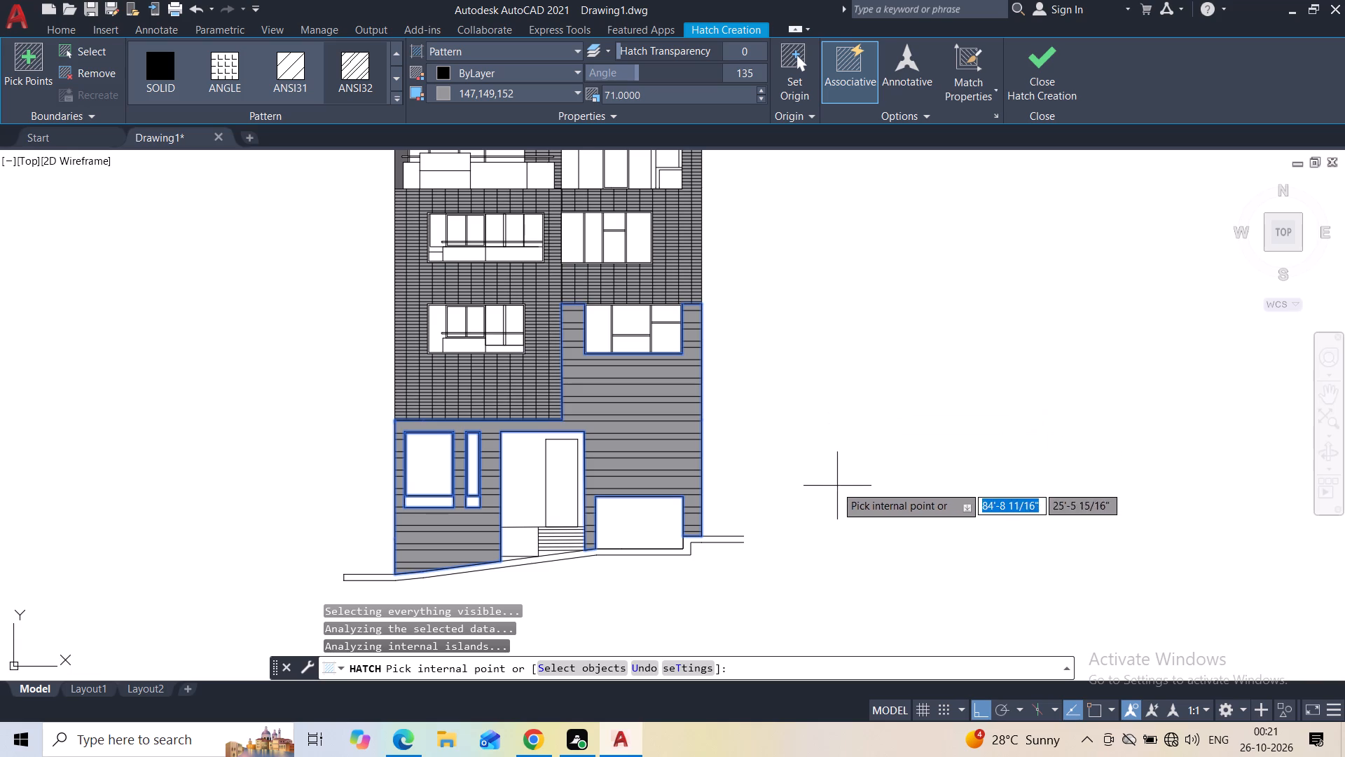
Add the entrance recess wall around the door to the ANSI32 hatch and finish it.
middle_drag(825, 486, 942, 390)
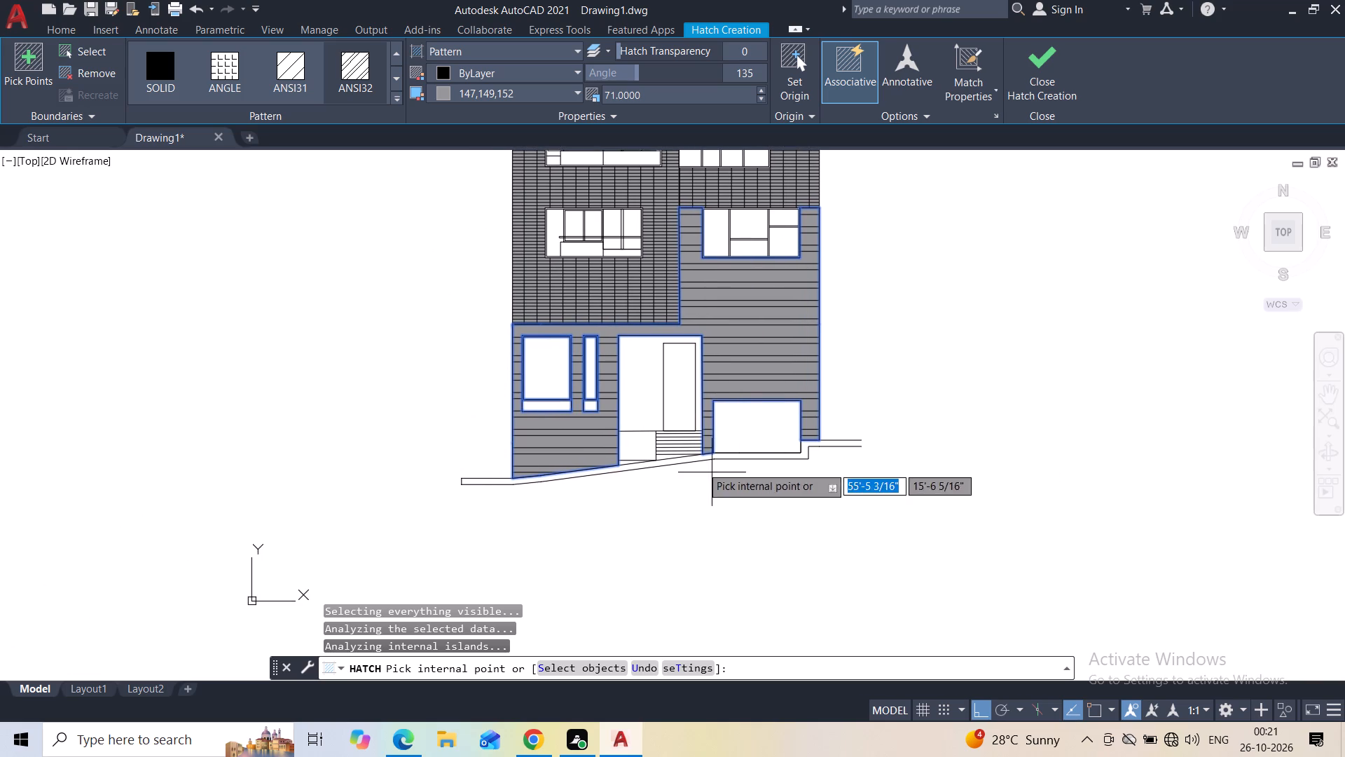
click(642, 368)
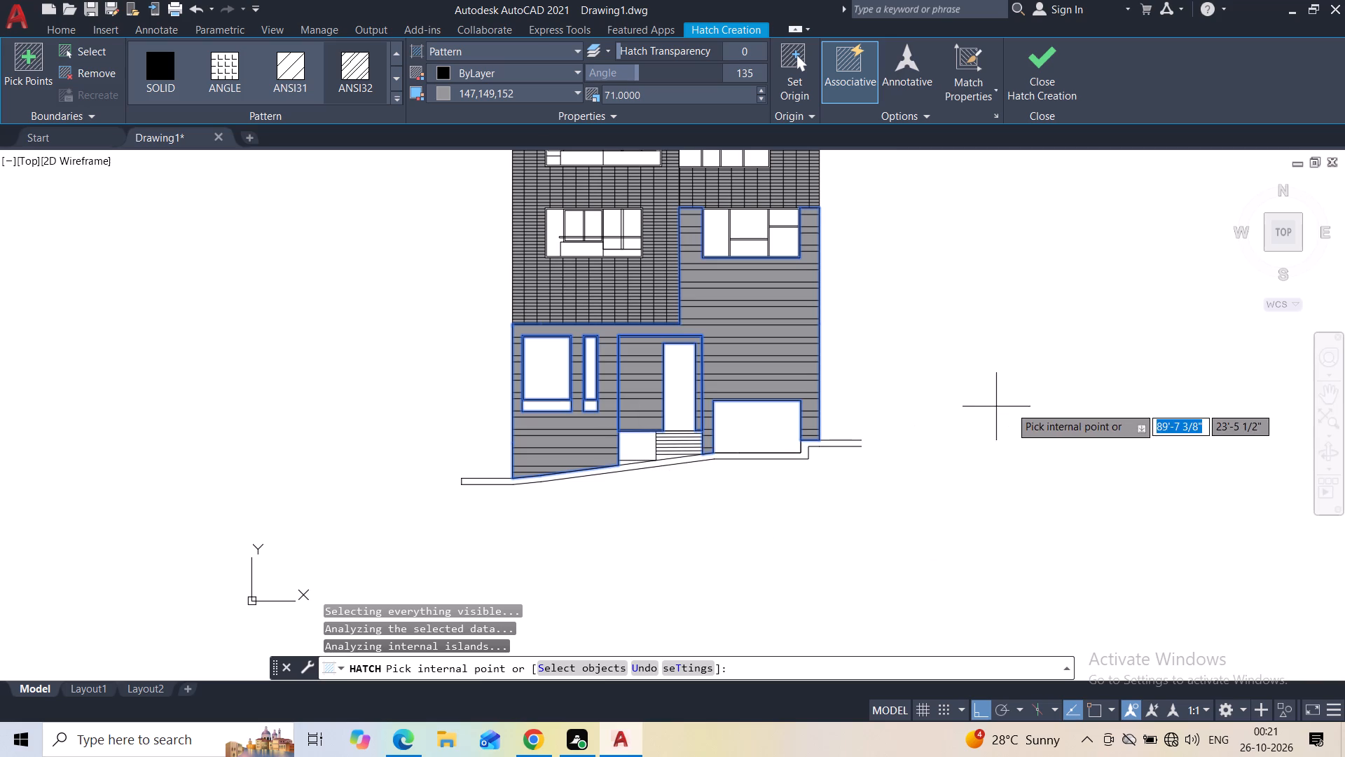
click(1047, 78)
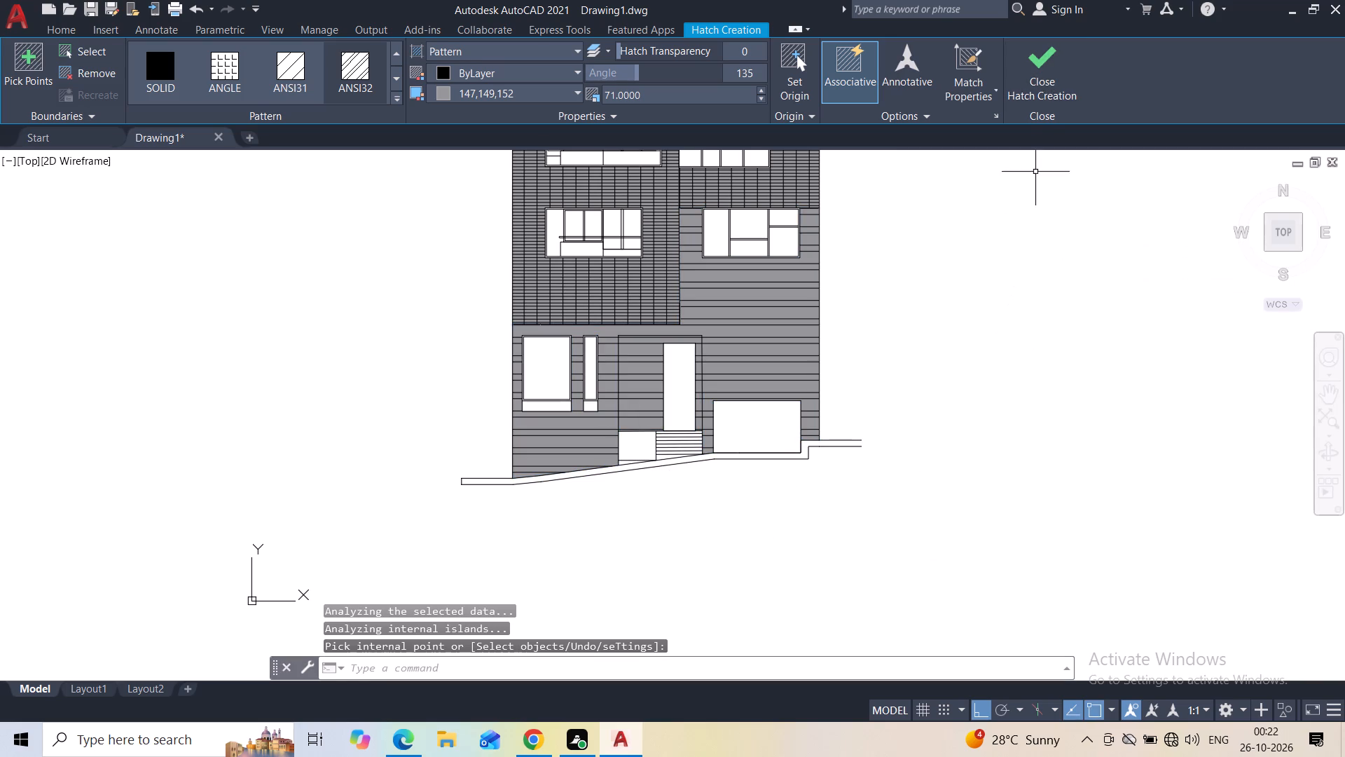
Fill the block beside the entrance steps and the sliver beneath it with a solid hatch in colour 147,149,152.
key(h)
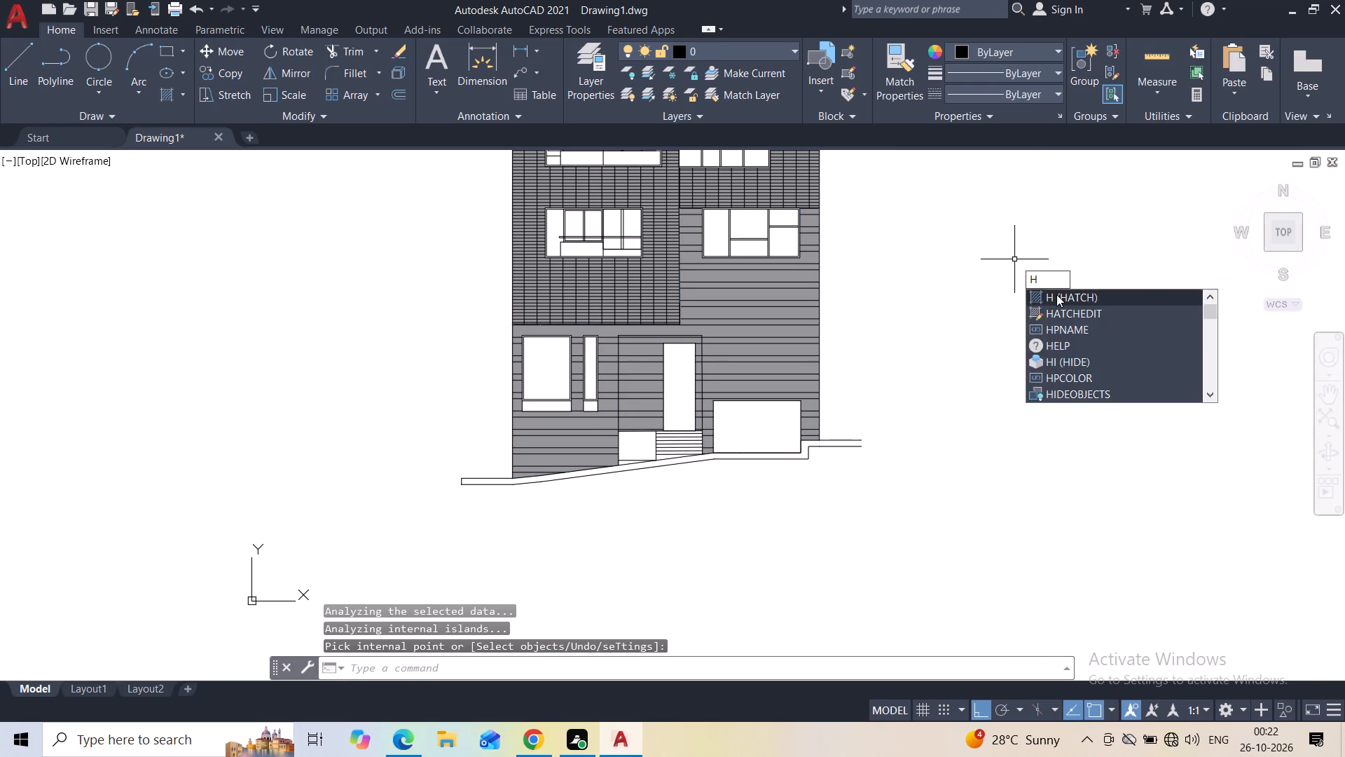
click(1056, 294)
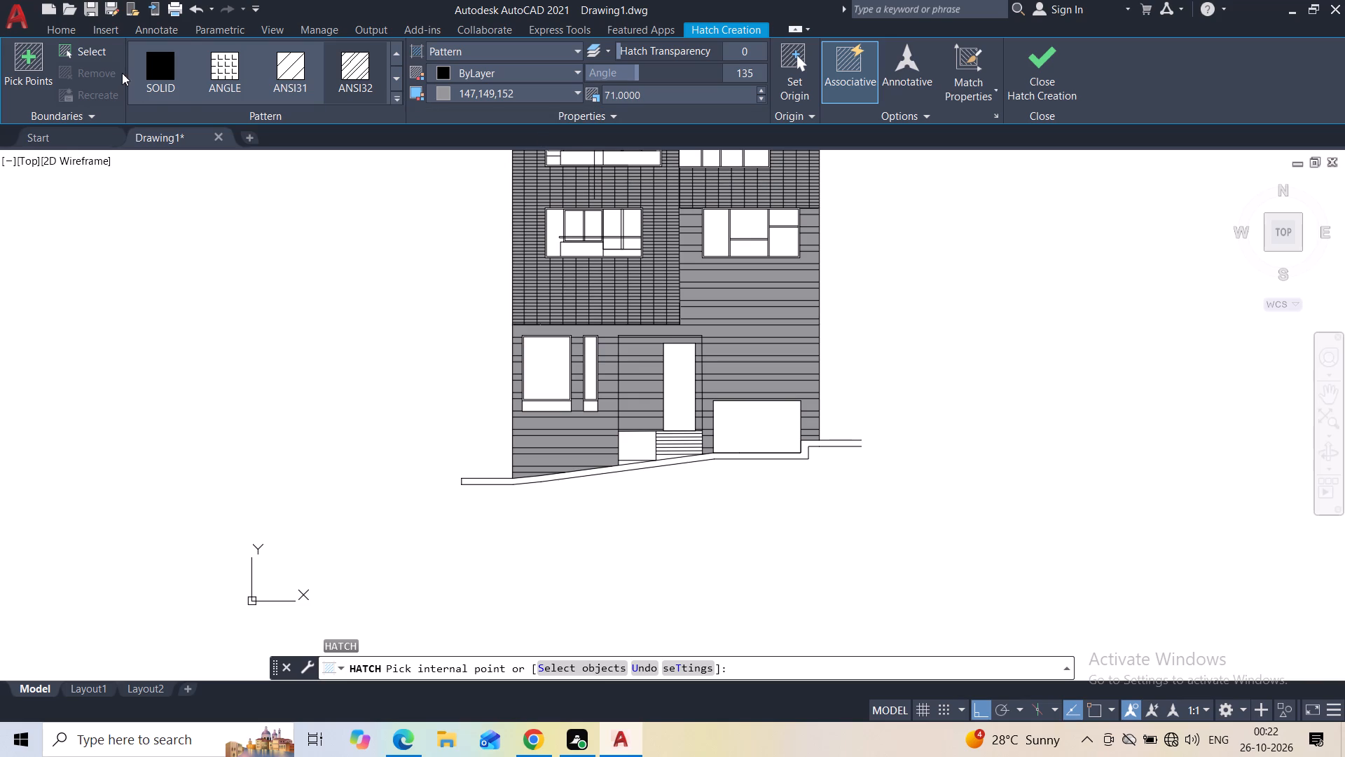
click(188, 54)
click(470, 74)
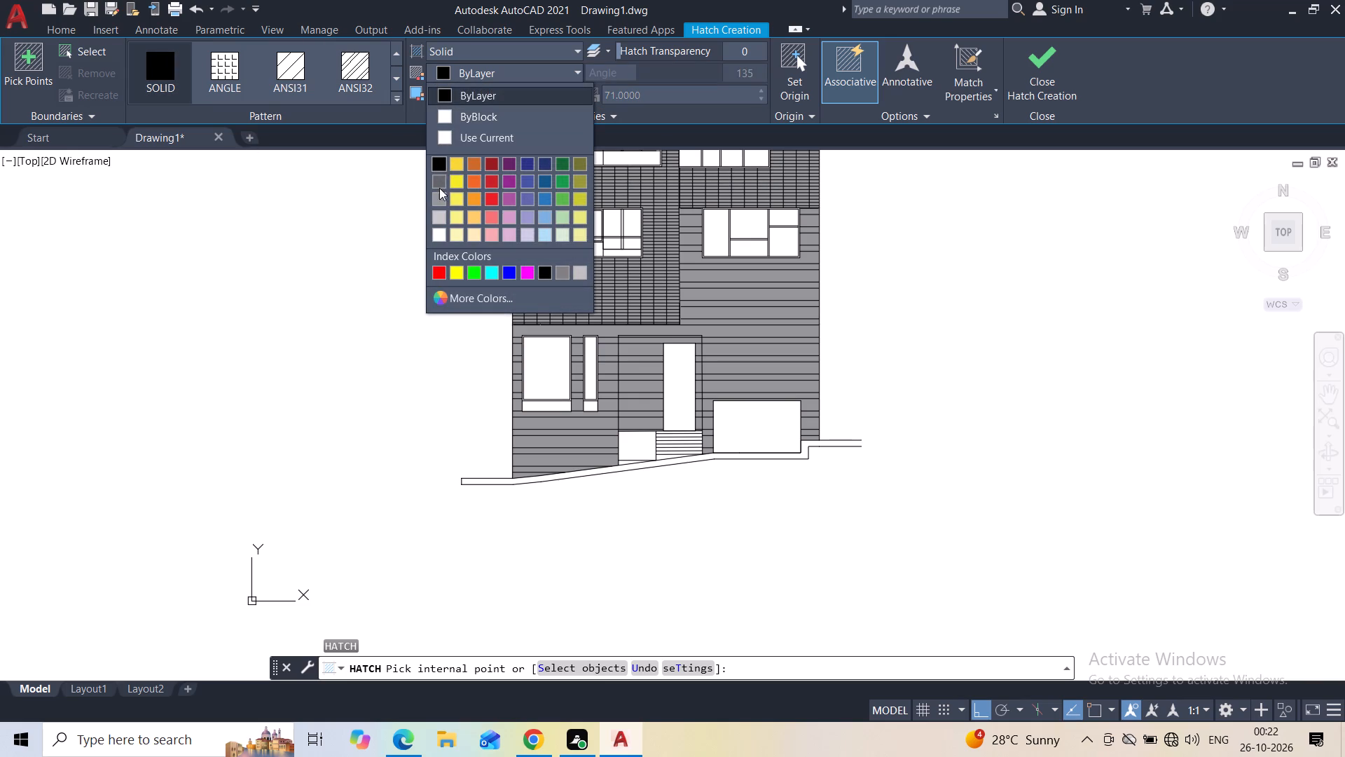
click(439, 199)
scroll(594, 463, up, 3)
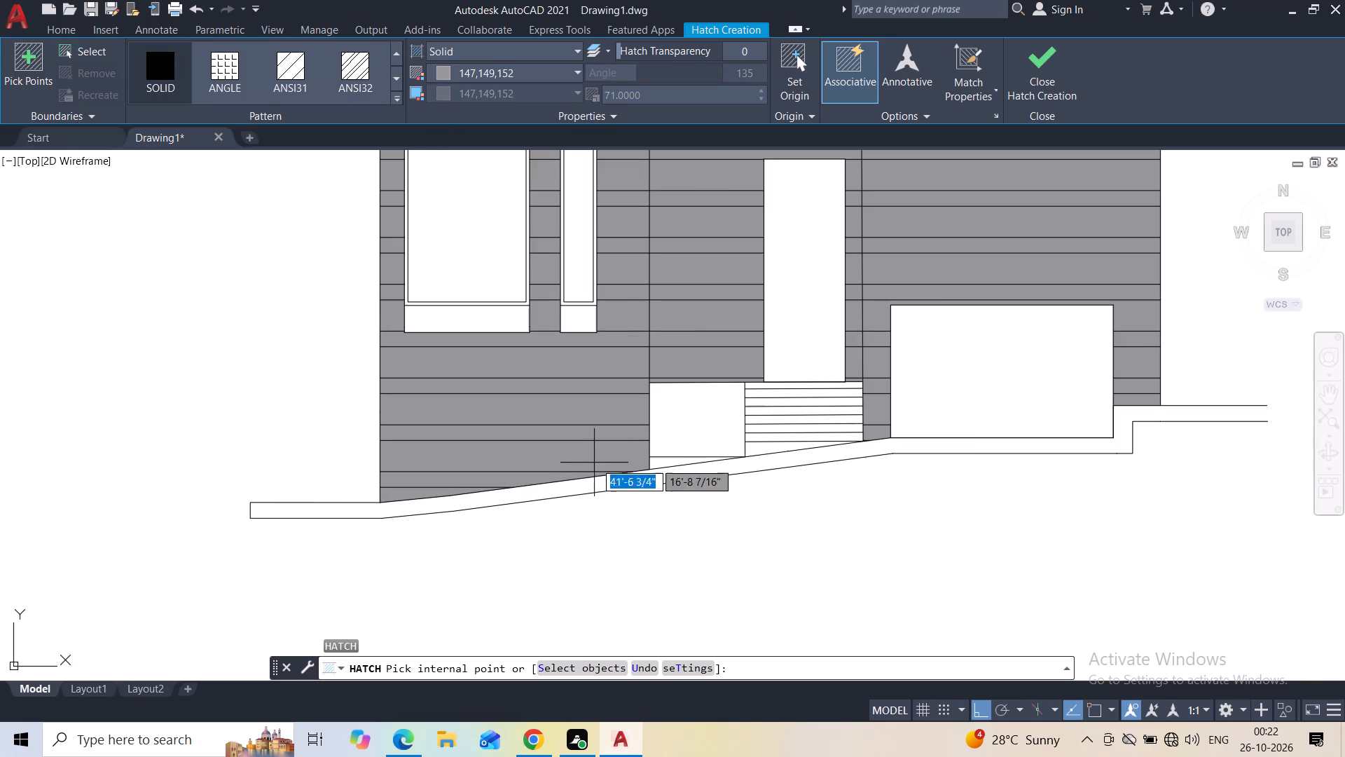
click(710, 421)
scroll(670, 458, up, 2)
click(653, 465)
scroll(646, 407, down, 2)
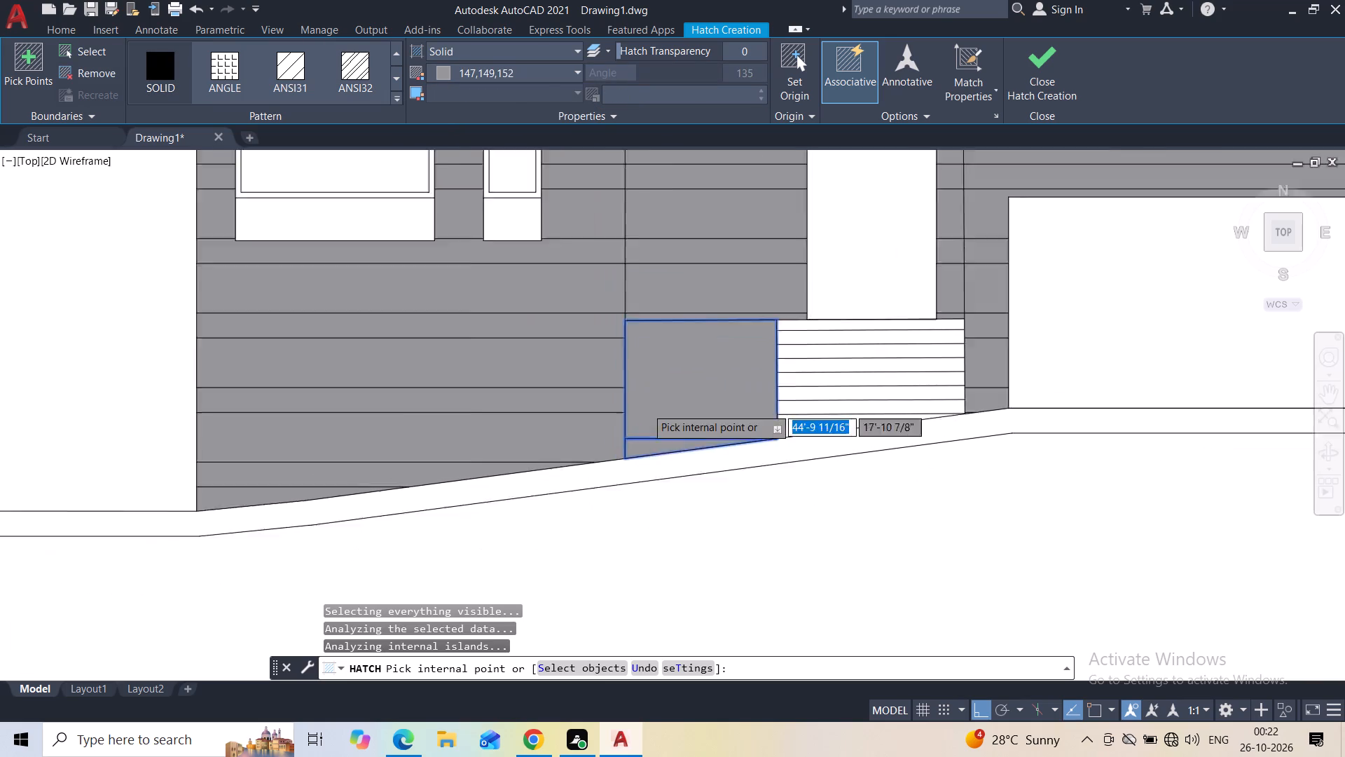
scroll(646, 407, down, 3)
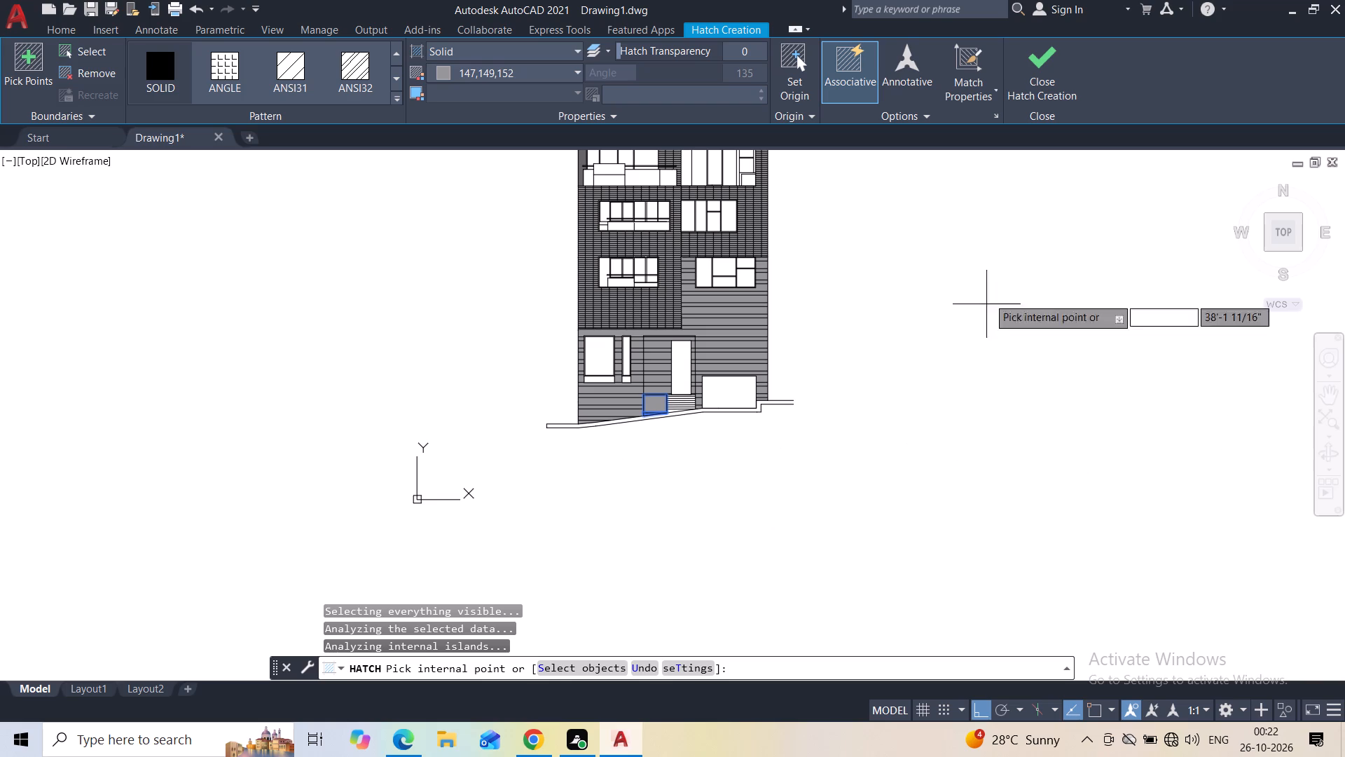
click(1043, 66)
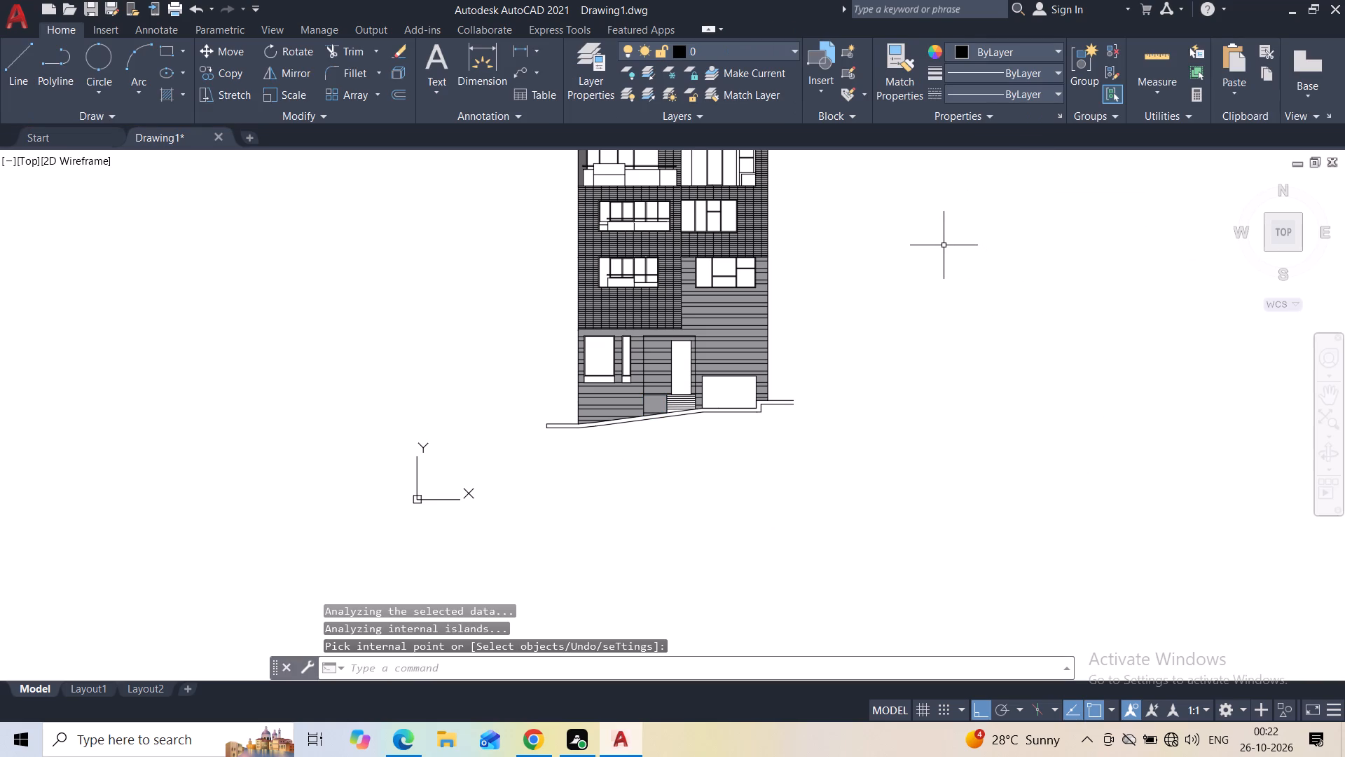
Hatch the blank parapet above the balconies and the tower frame's upper panel with ANSI31, colour ByLayer and no background.
key(h)
click(980, 287)
click(302, 81)
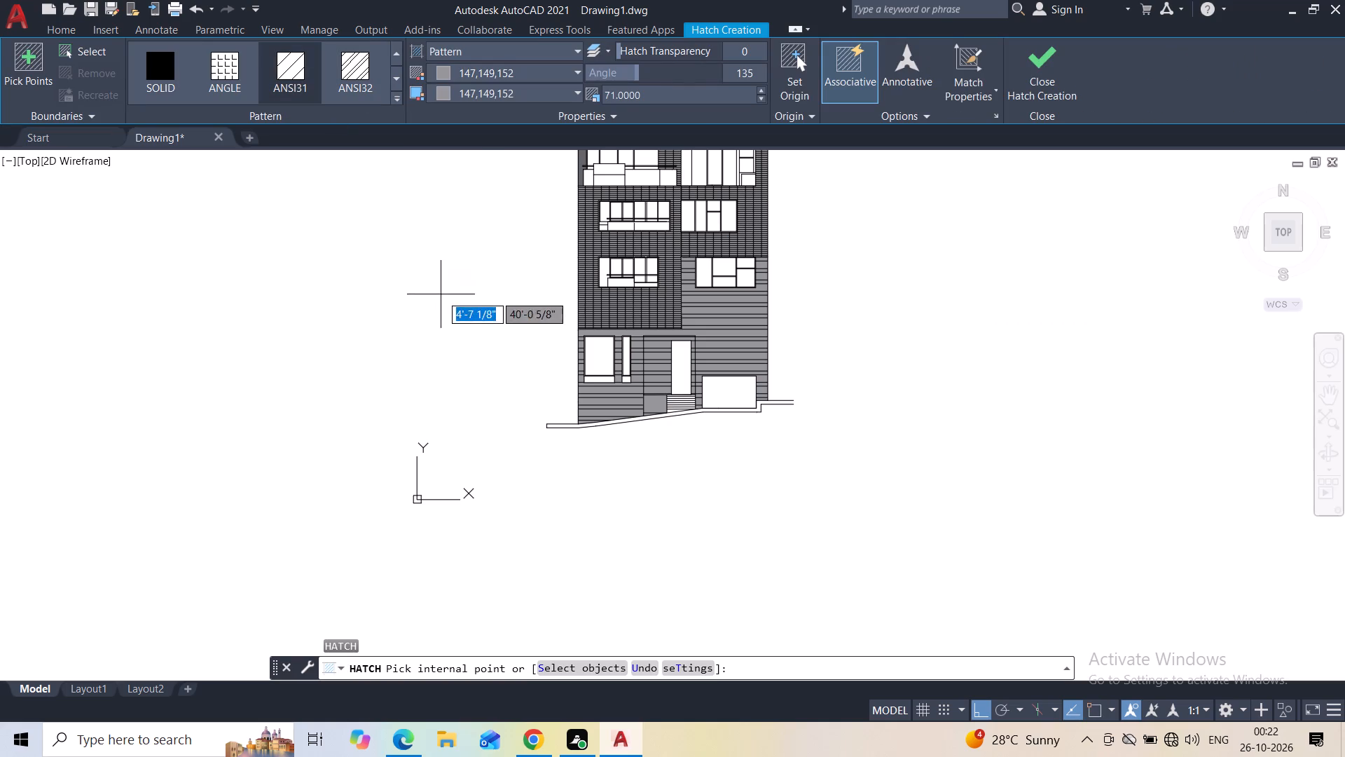
middle_drag(473, 255, 333, 501)
middle_drag(412, 229, 374, 371)
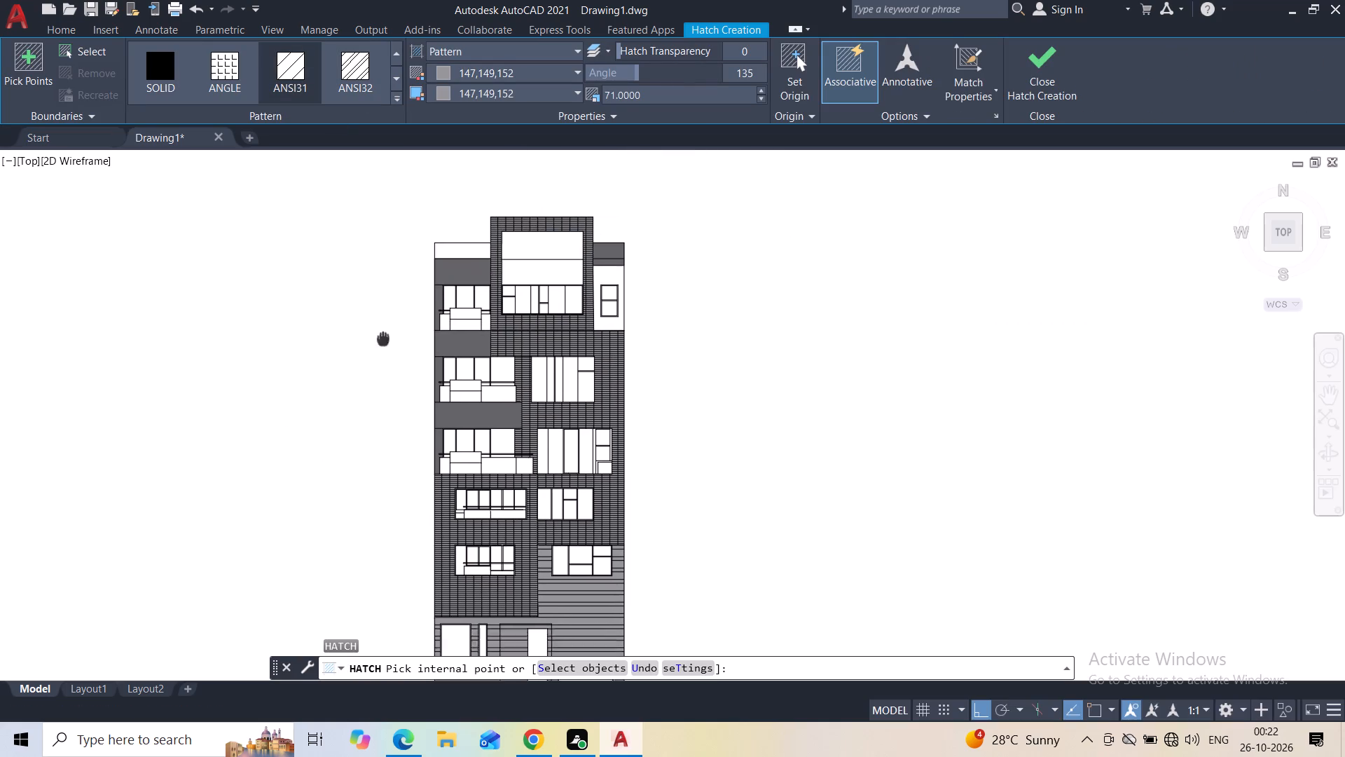
middle_drag(374, 371, 365, 397)
scroll(382, 330, up, 3)
middle_drag(432, 269, 247, 444)
click(441, 287)
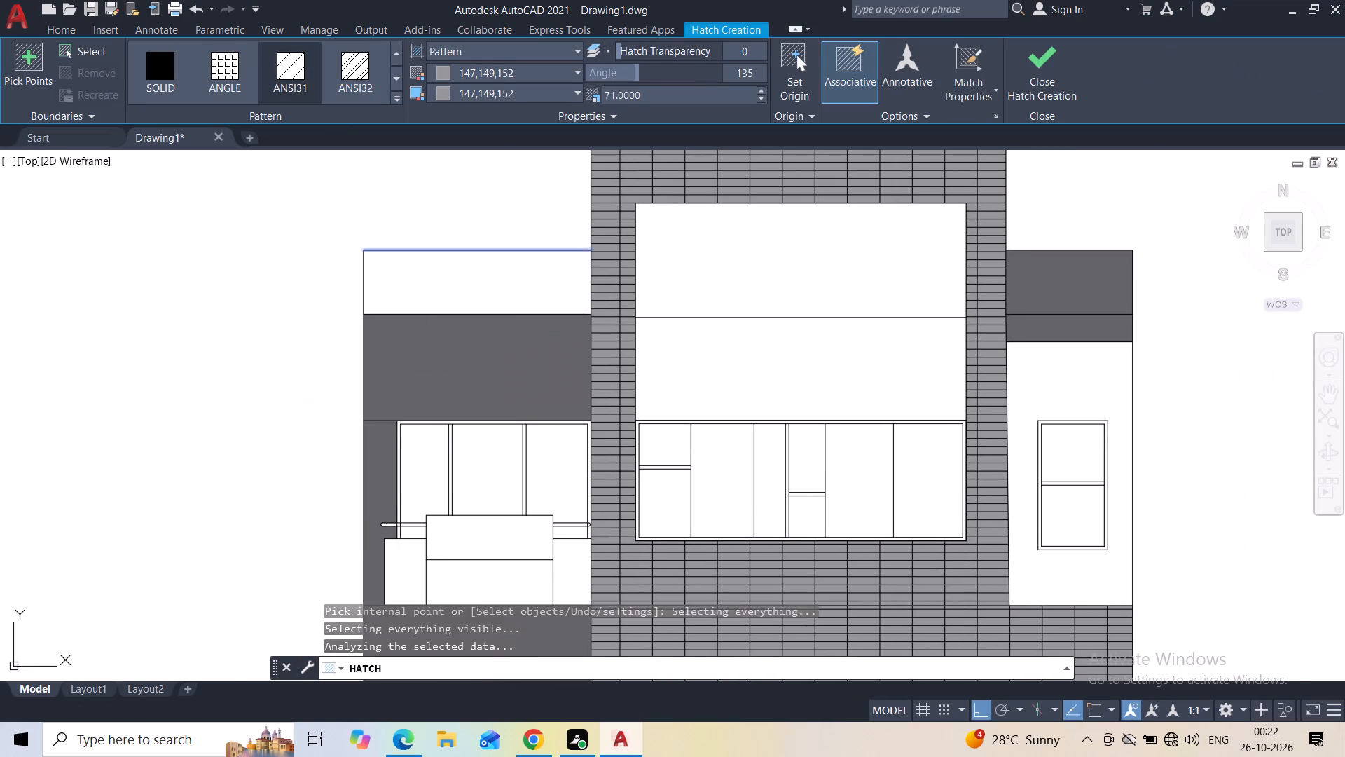
click(483, 95)
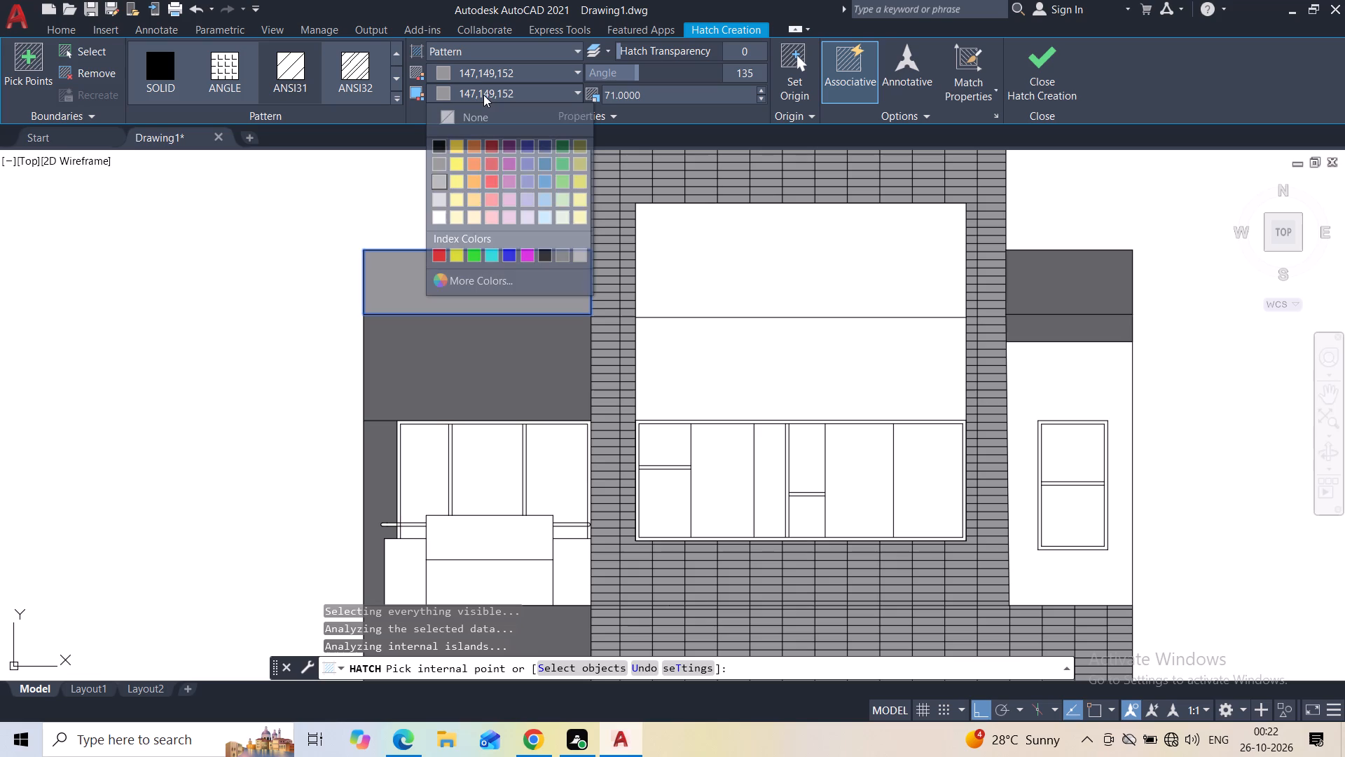
click(458, 114)
click(477, 71)
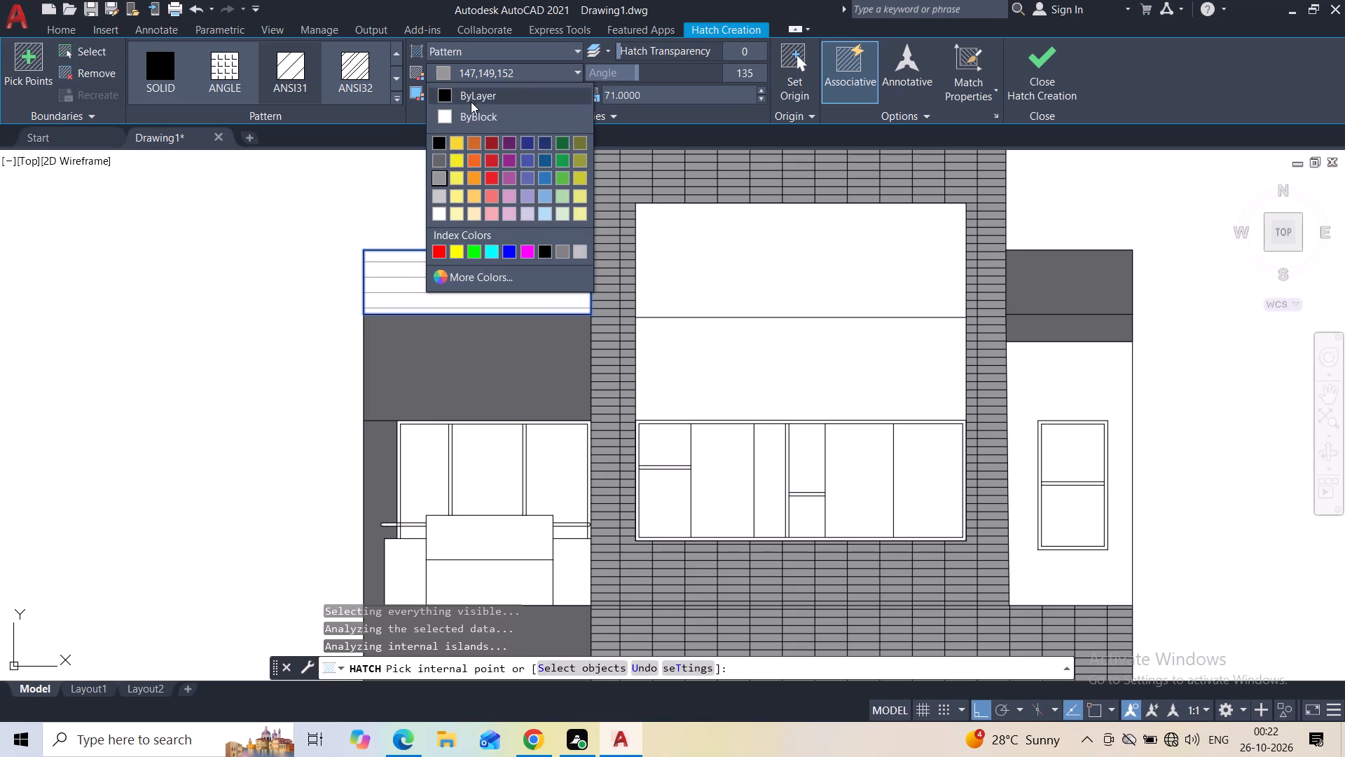
click(472, 98)
click(689, 255)
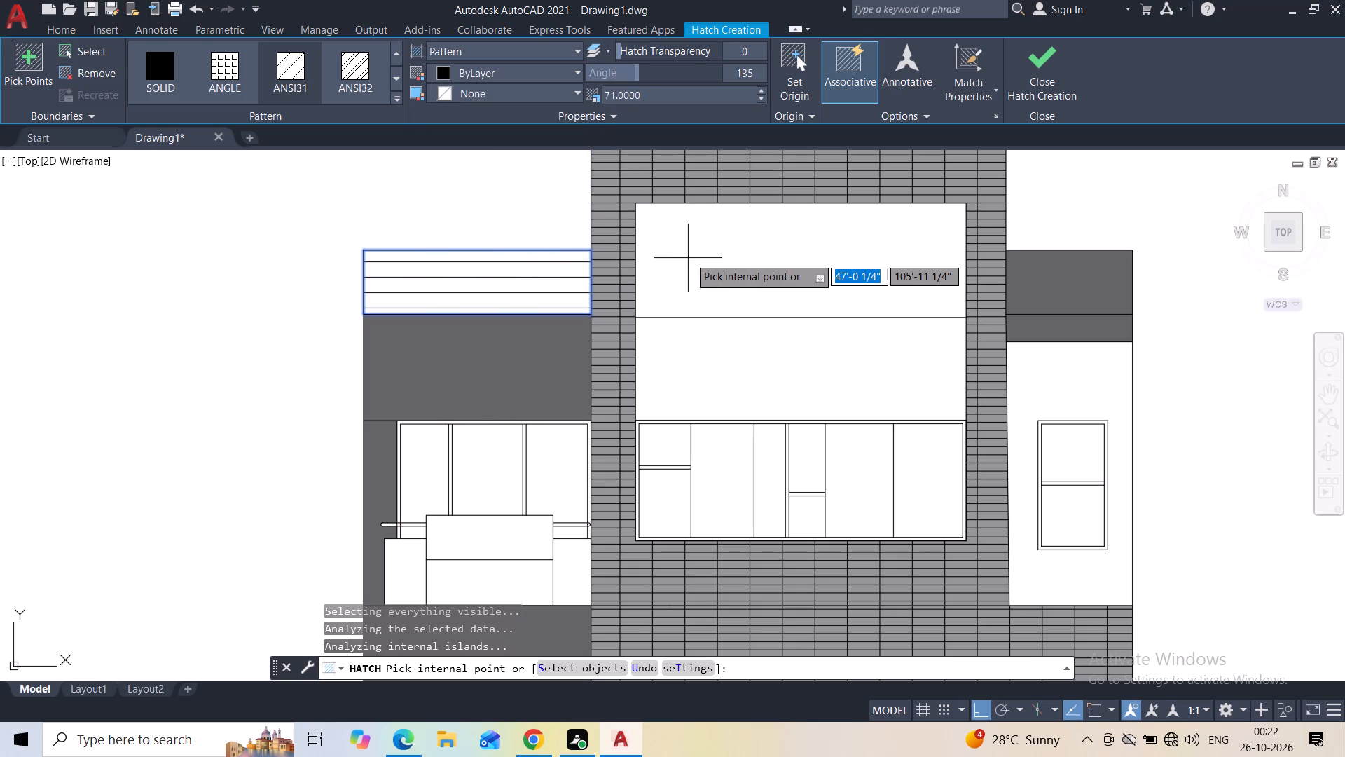
Set the ANSI31 hatch's angle to 46 so its lines run nearly vertically.
drag(638, 75, 635, 77)
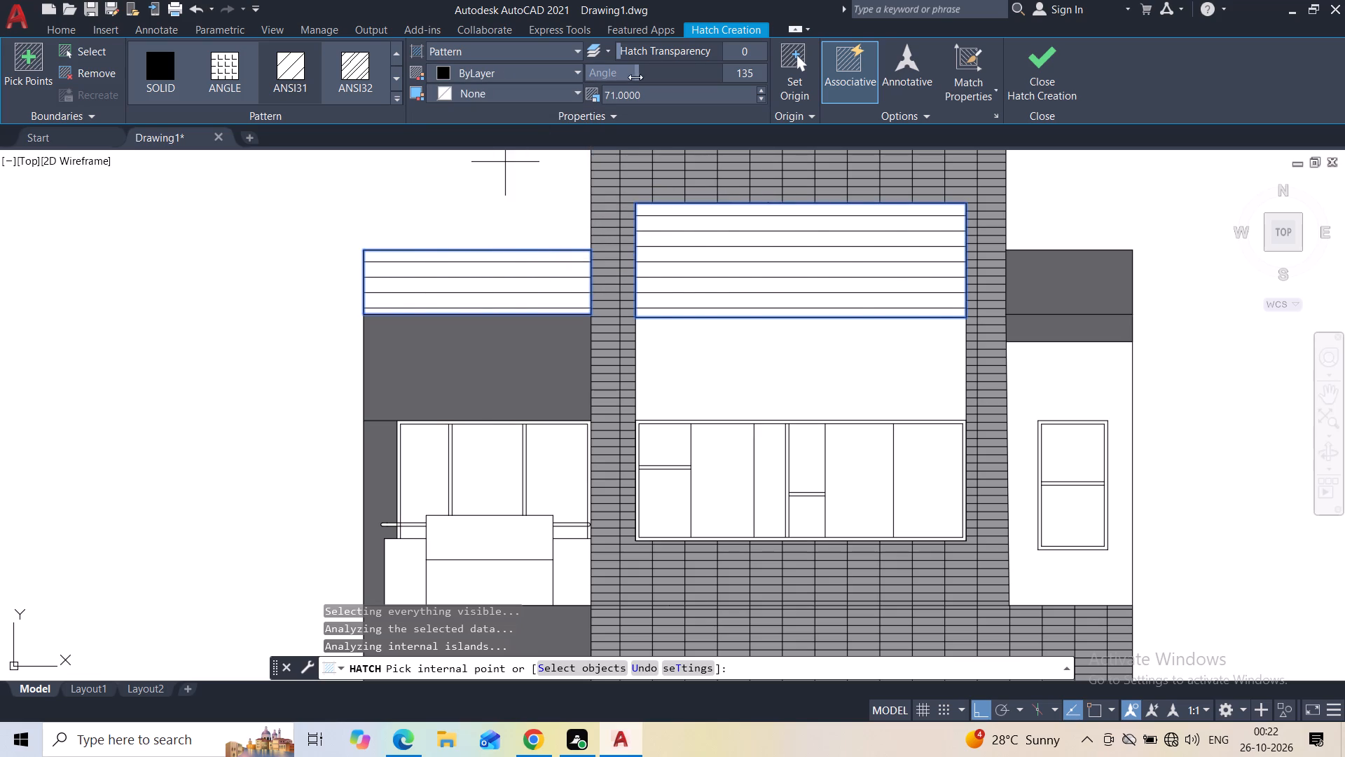
drag(635, 77, 587, 80)
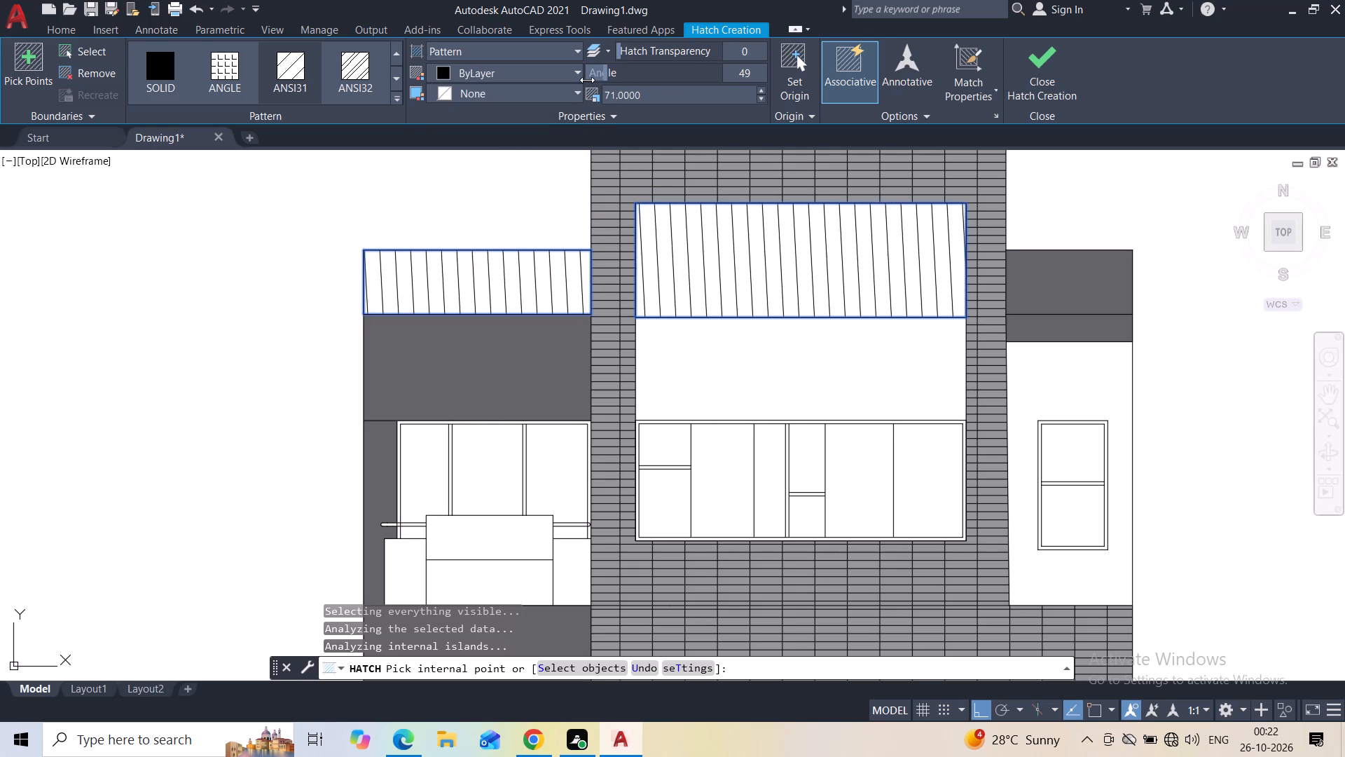
drag(587, 80, 586, 80)
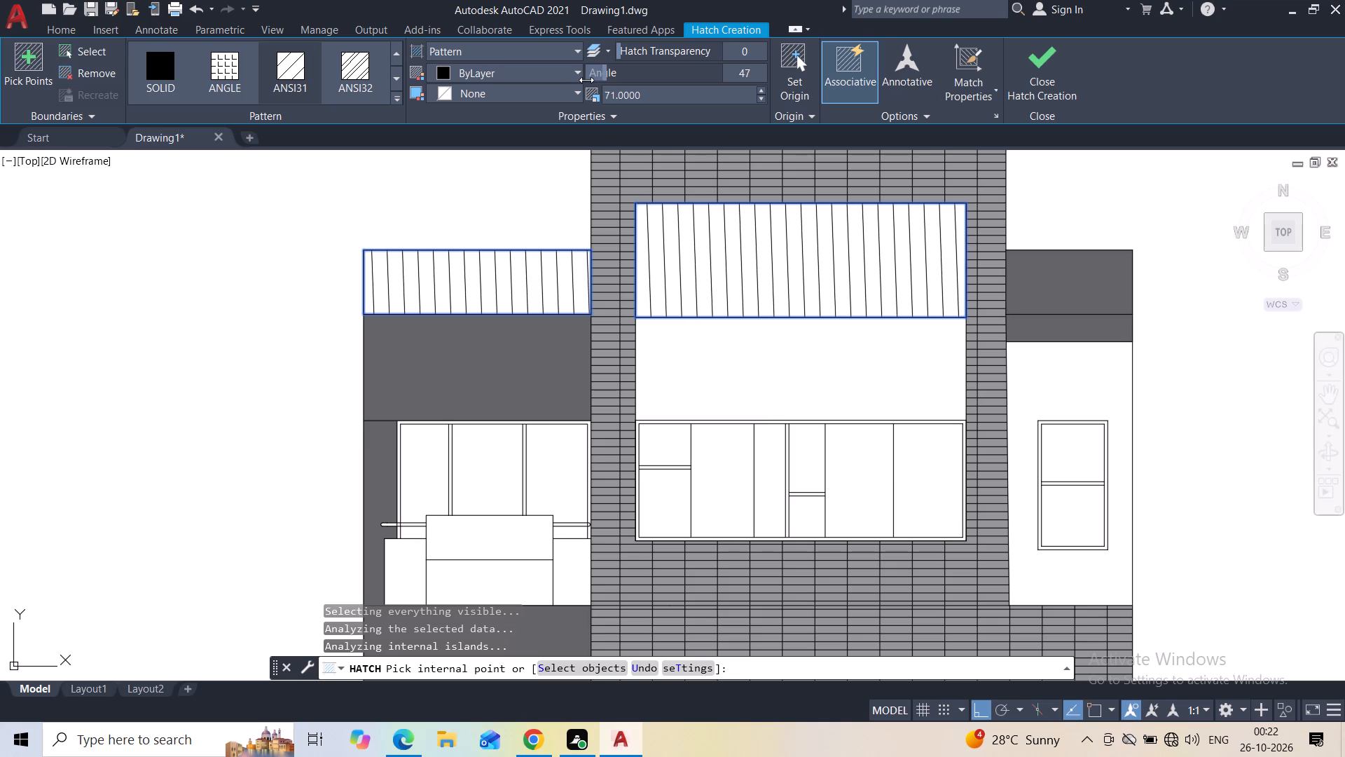
drag(586, 80, 586, 80)
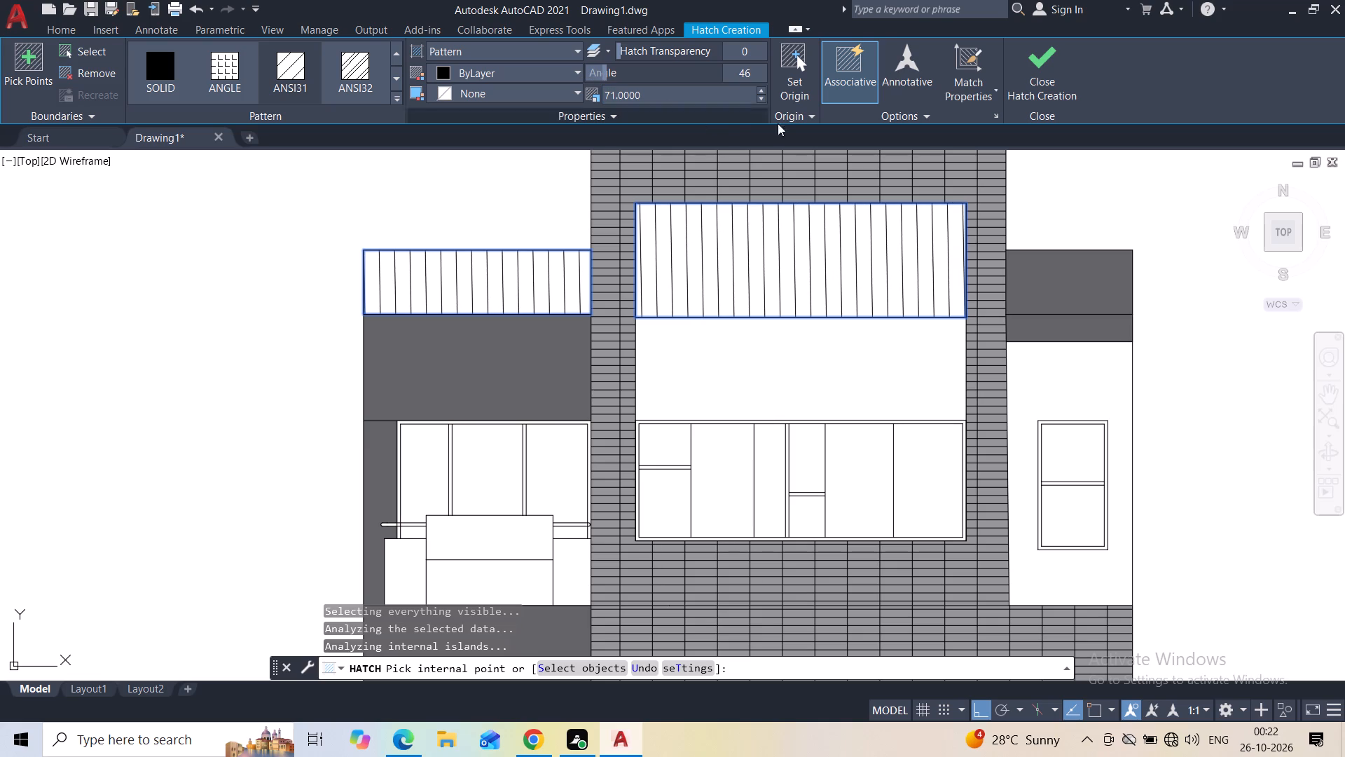
Set the parapet and tower panel hatch's scale to 56.
click(757, 96)
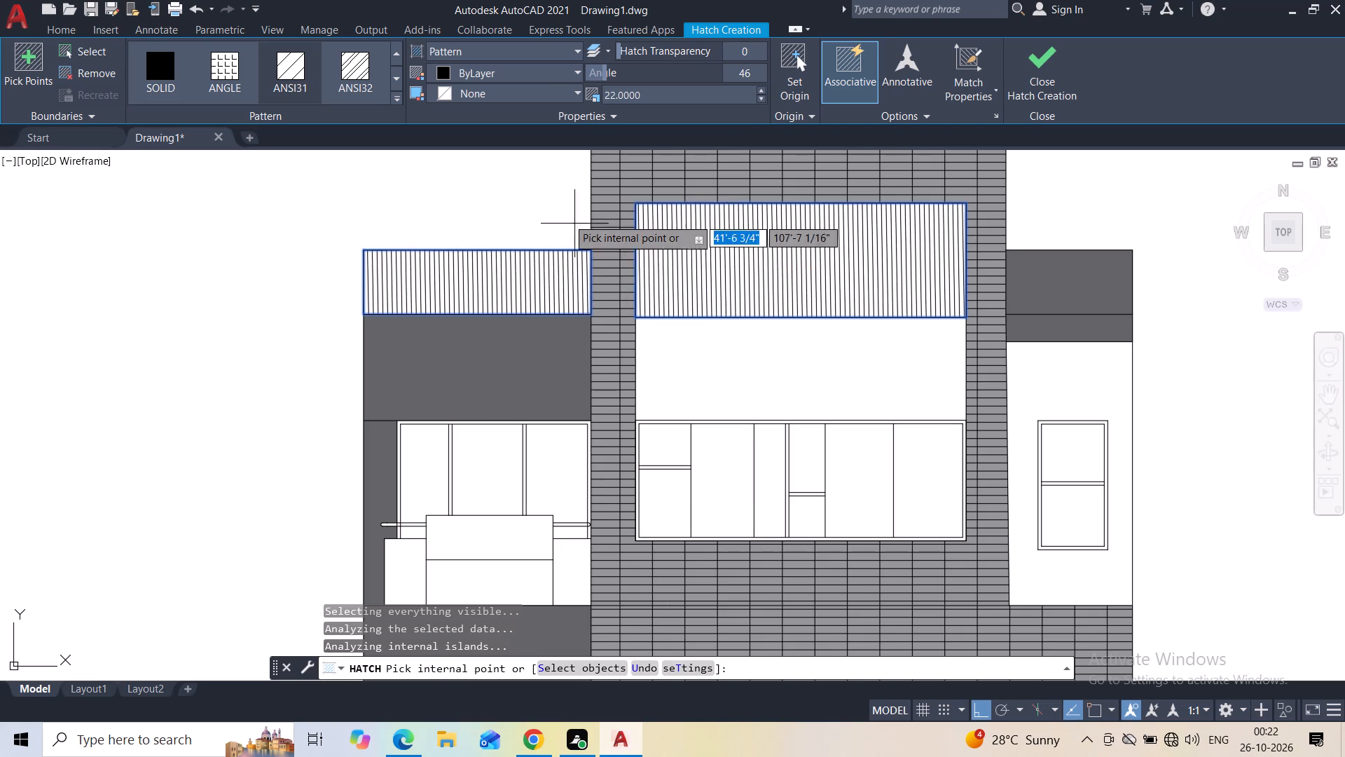
scroll(567, 218, down, 1)
scroll(634, 236, down, 1)
scroll(831, 305, up, 1)
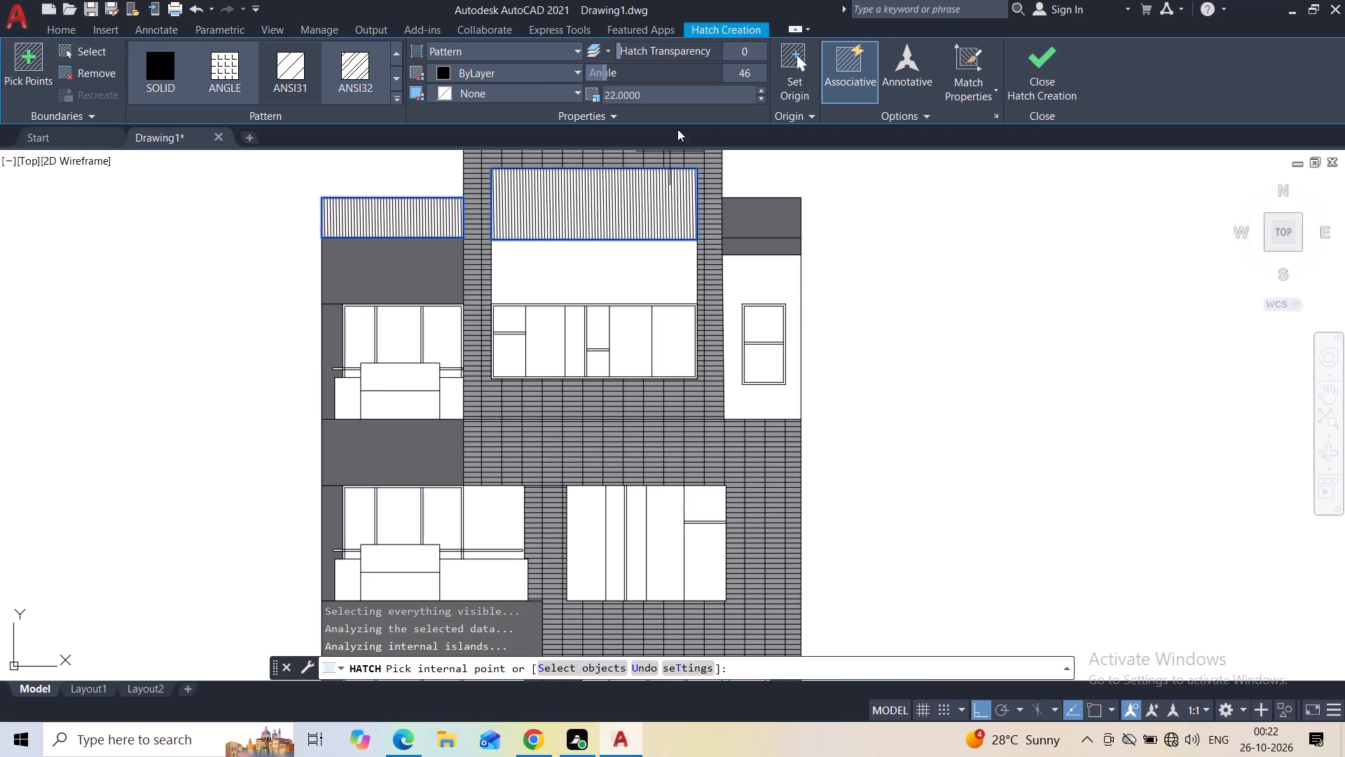
click(759, 92)
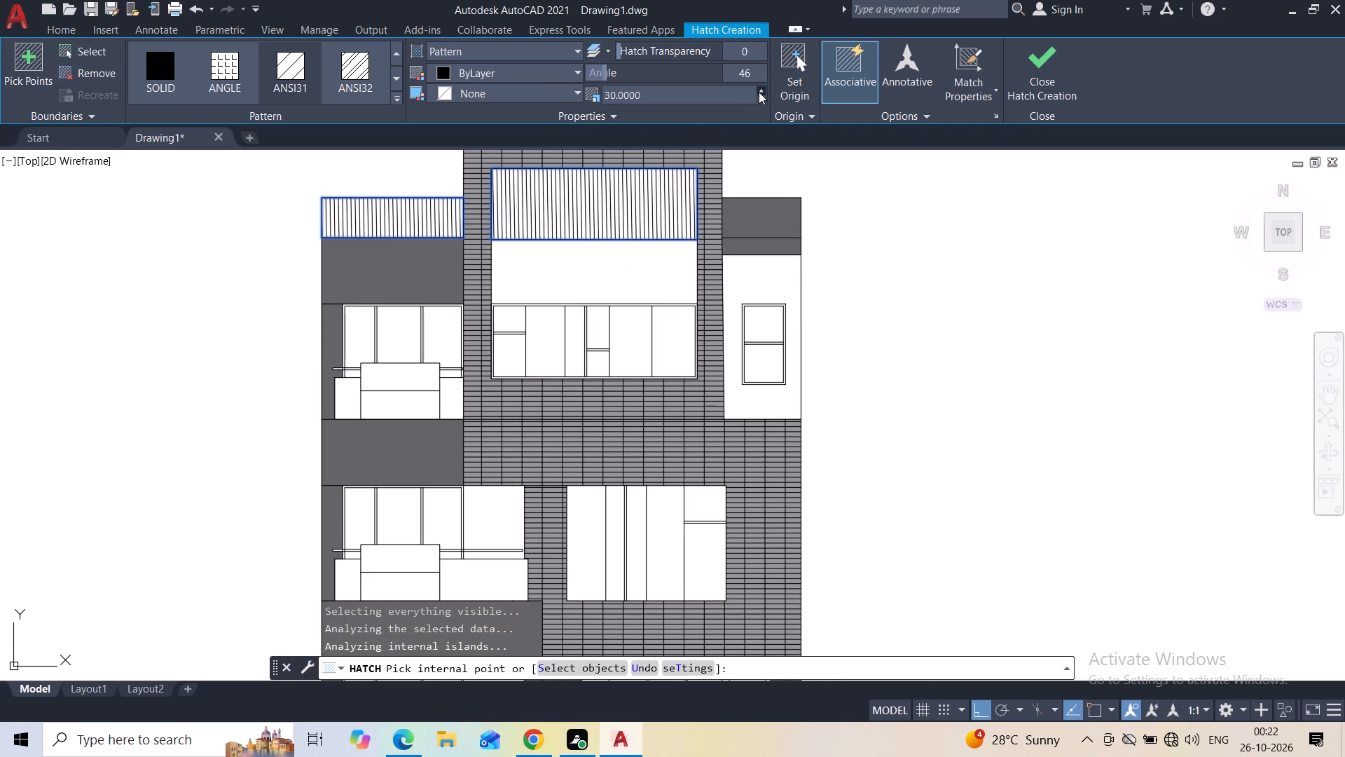
scroll(881, 277, down, 2)
middle_drag(895, 306, 855, 278)
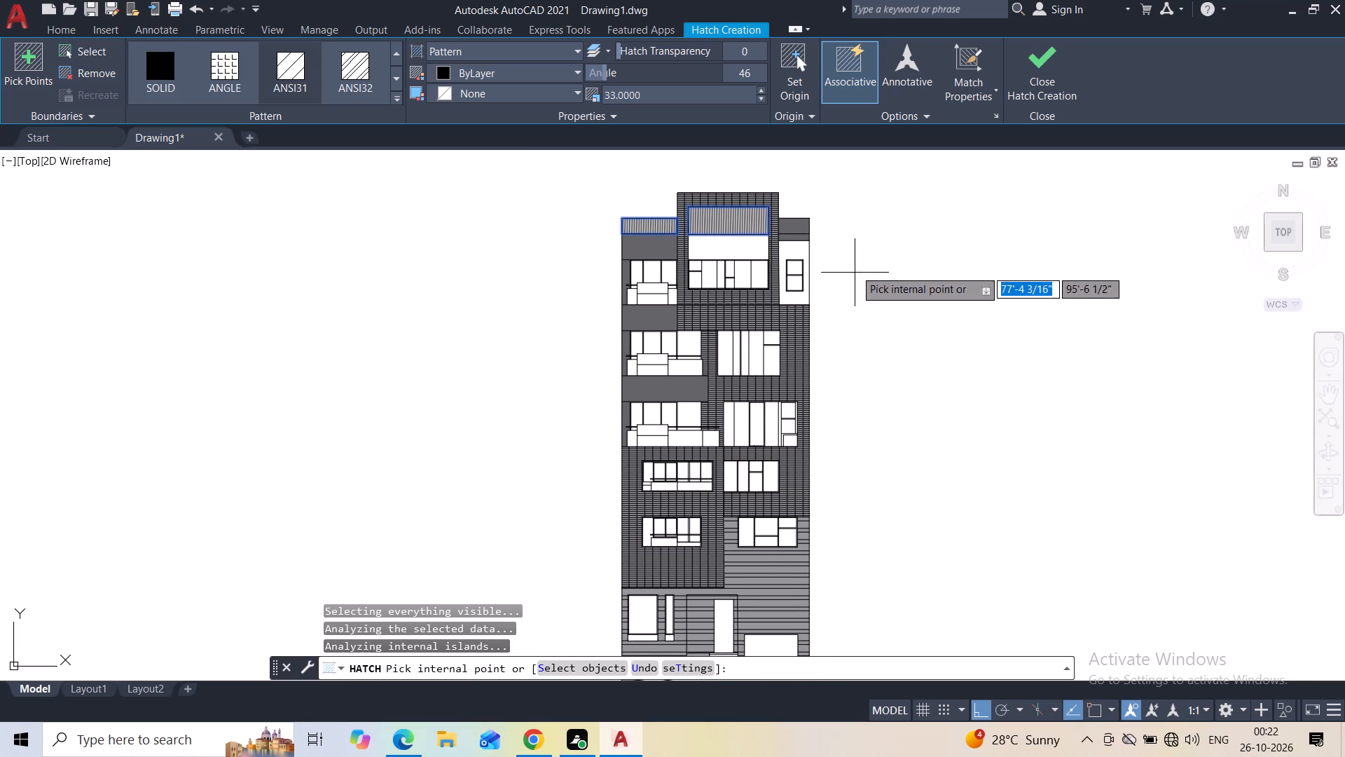
click(762, 89)
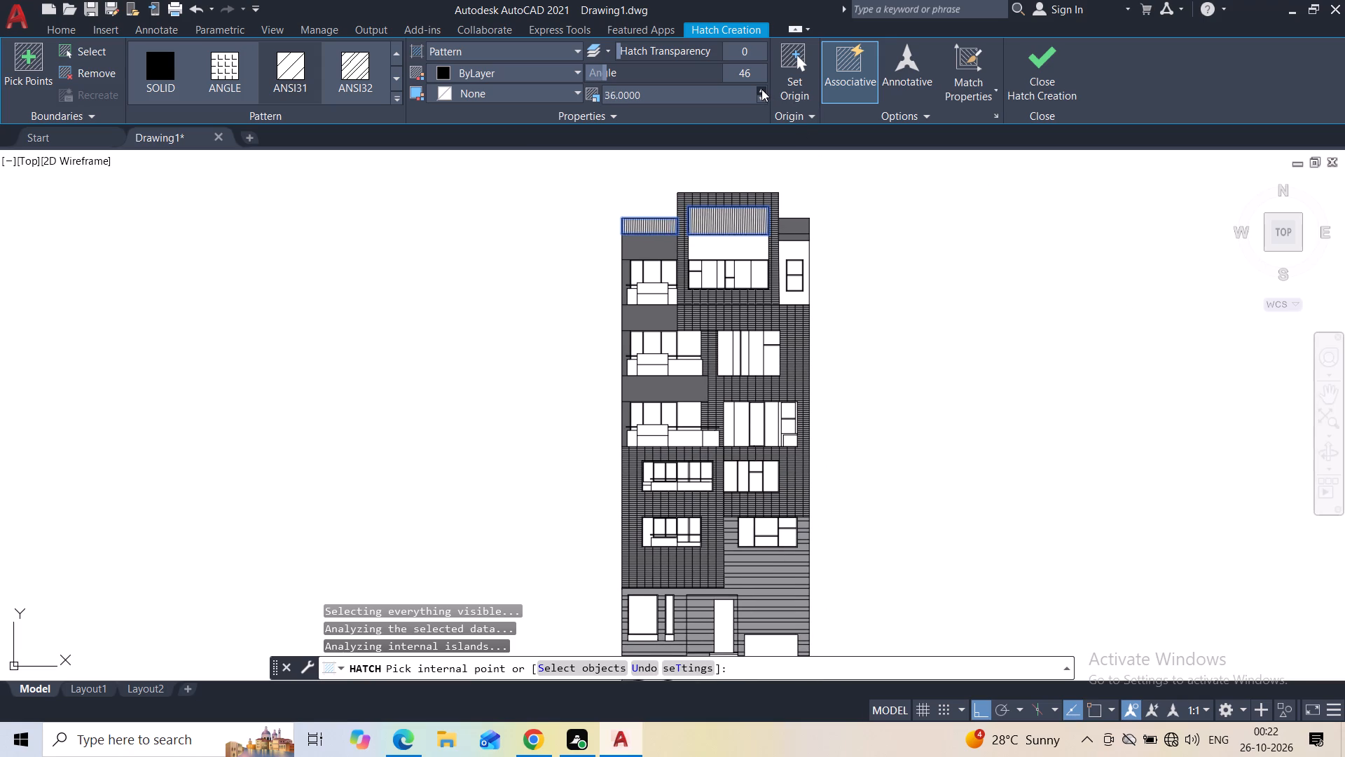
click(761, 89)
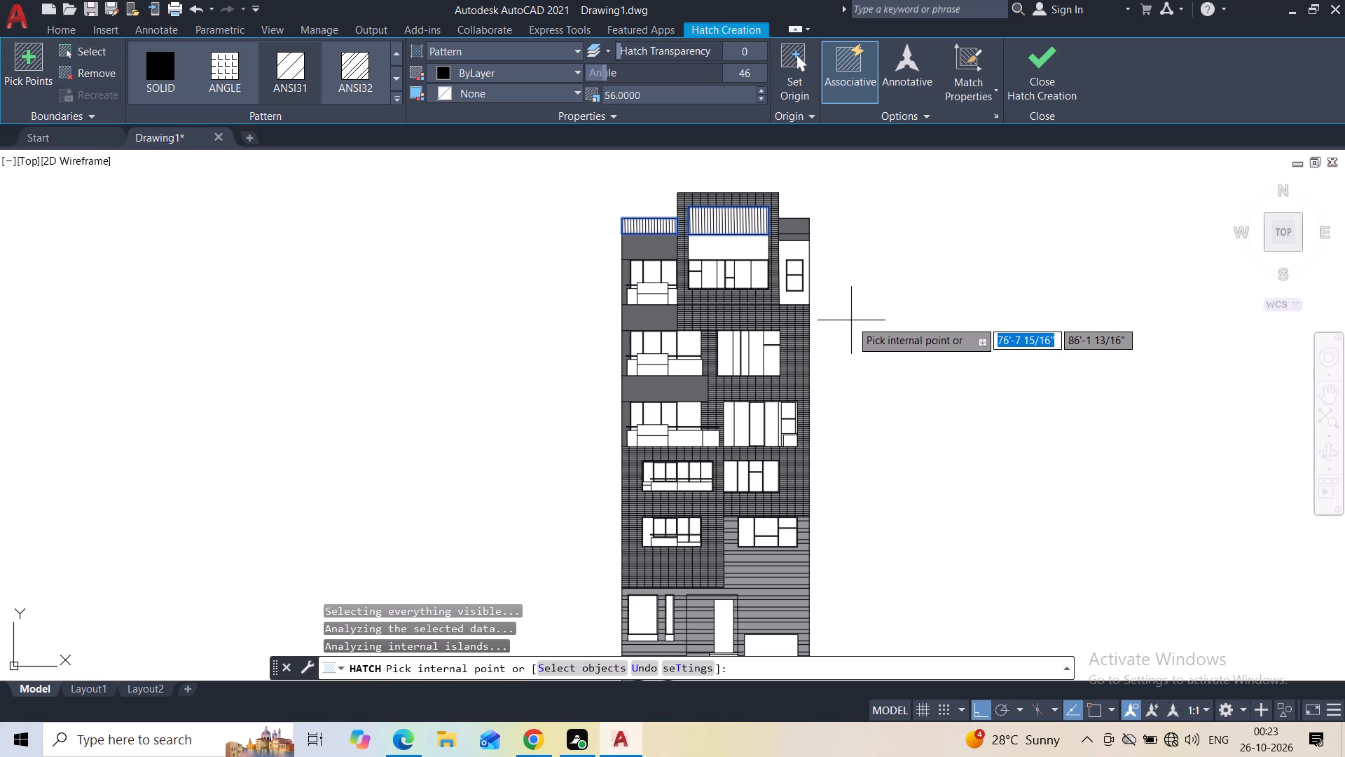
Undo the upper tower panel pick, hatch the panel directly above the tower window instead, and finish the hatch.
key(ctrl+z)
click(752, 245)
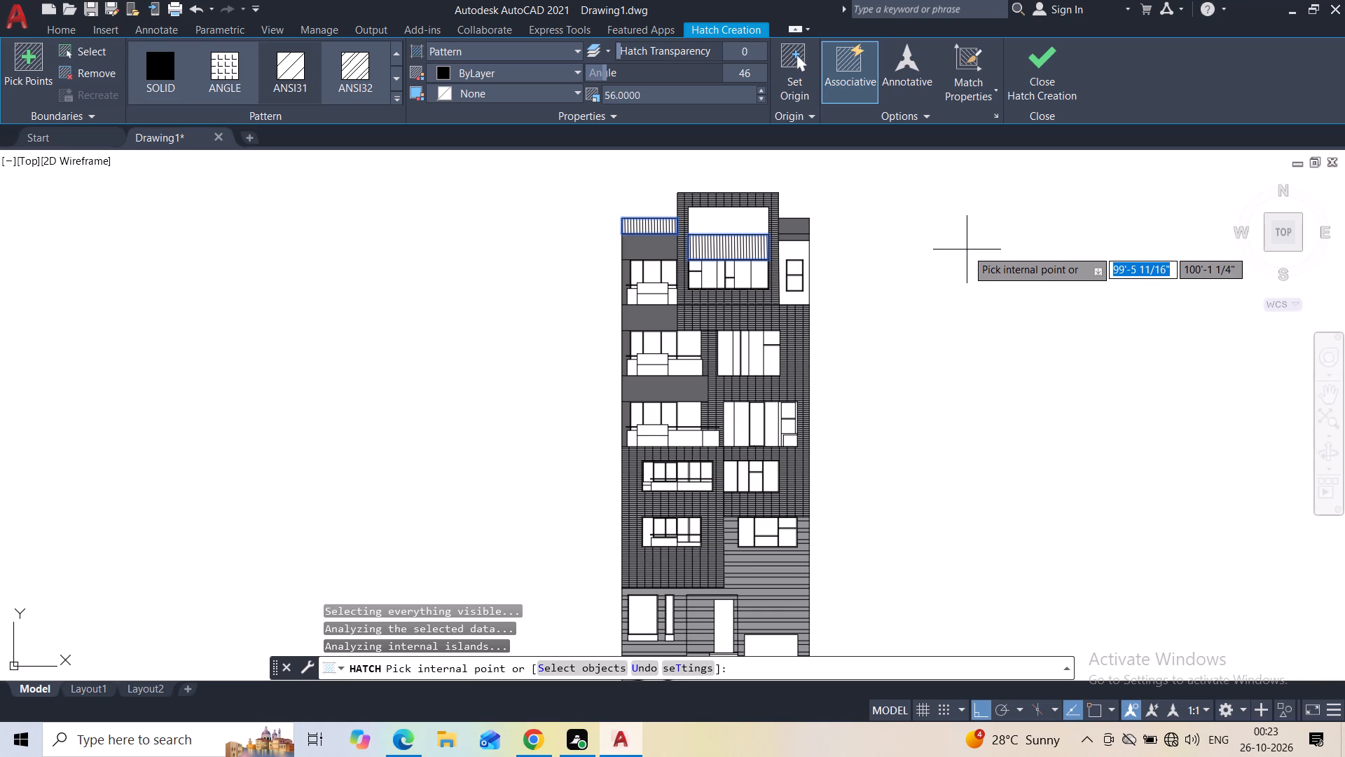
click(1045, 95)
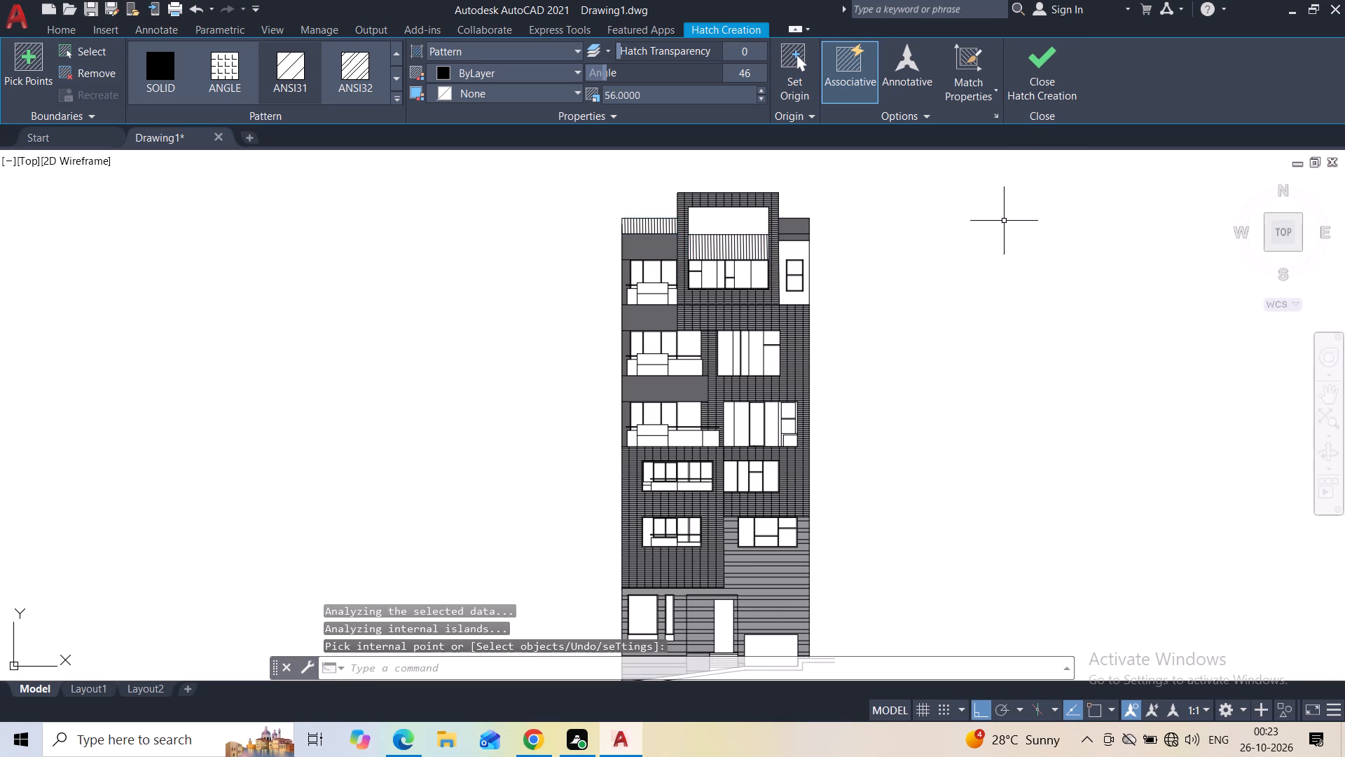
Start a new hatch with the GOST_GLASS pattern in the full-height pane beside the tower window's left split pane.
middle_drag(862, 268, 826, 244)
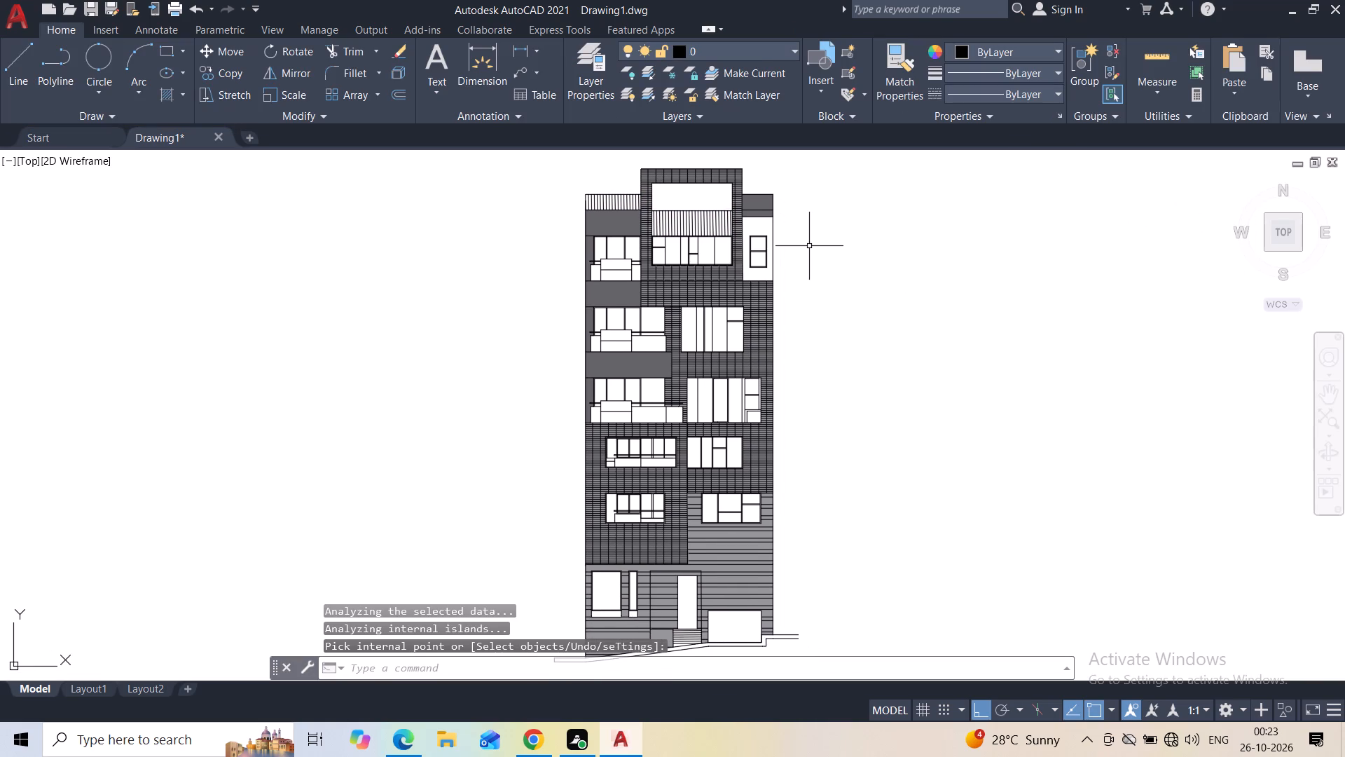
key(h)
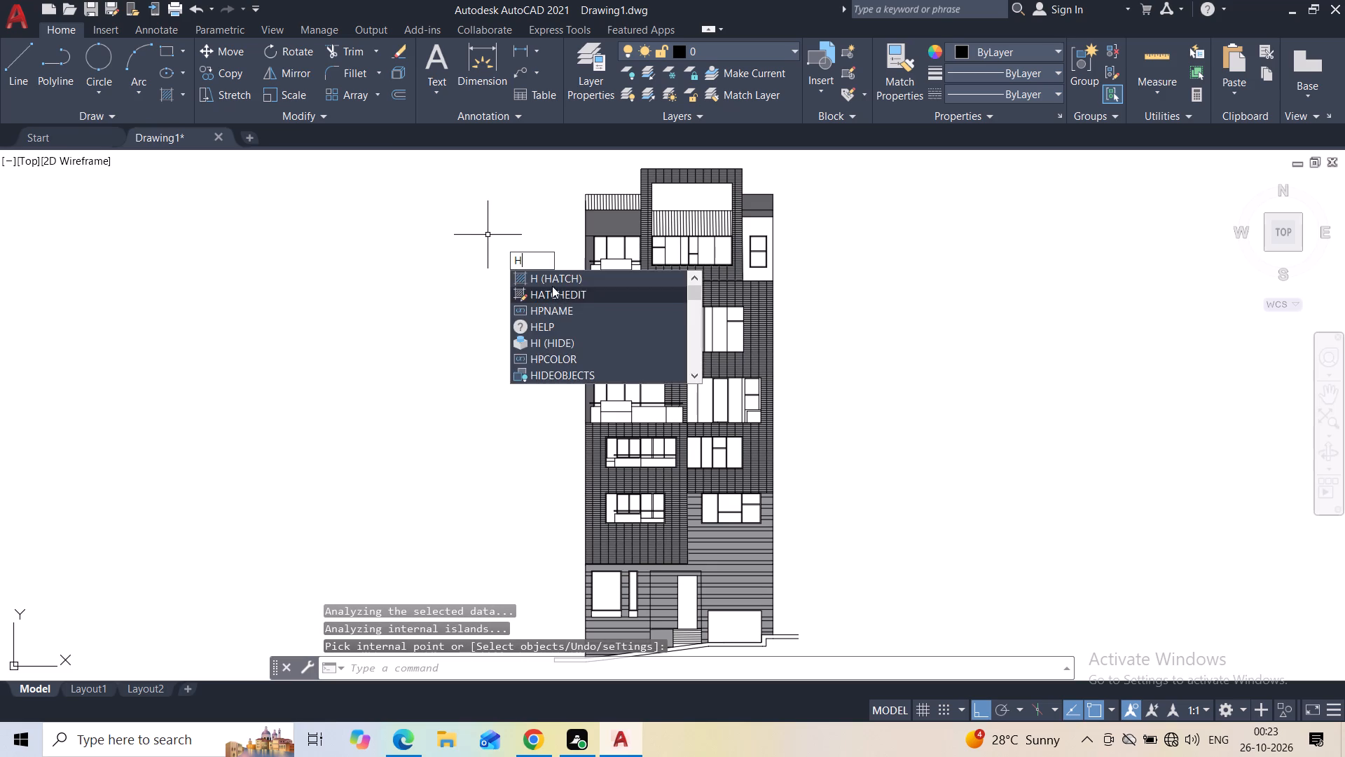
click(551, 279)
click(394, 97)
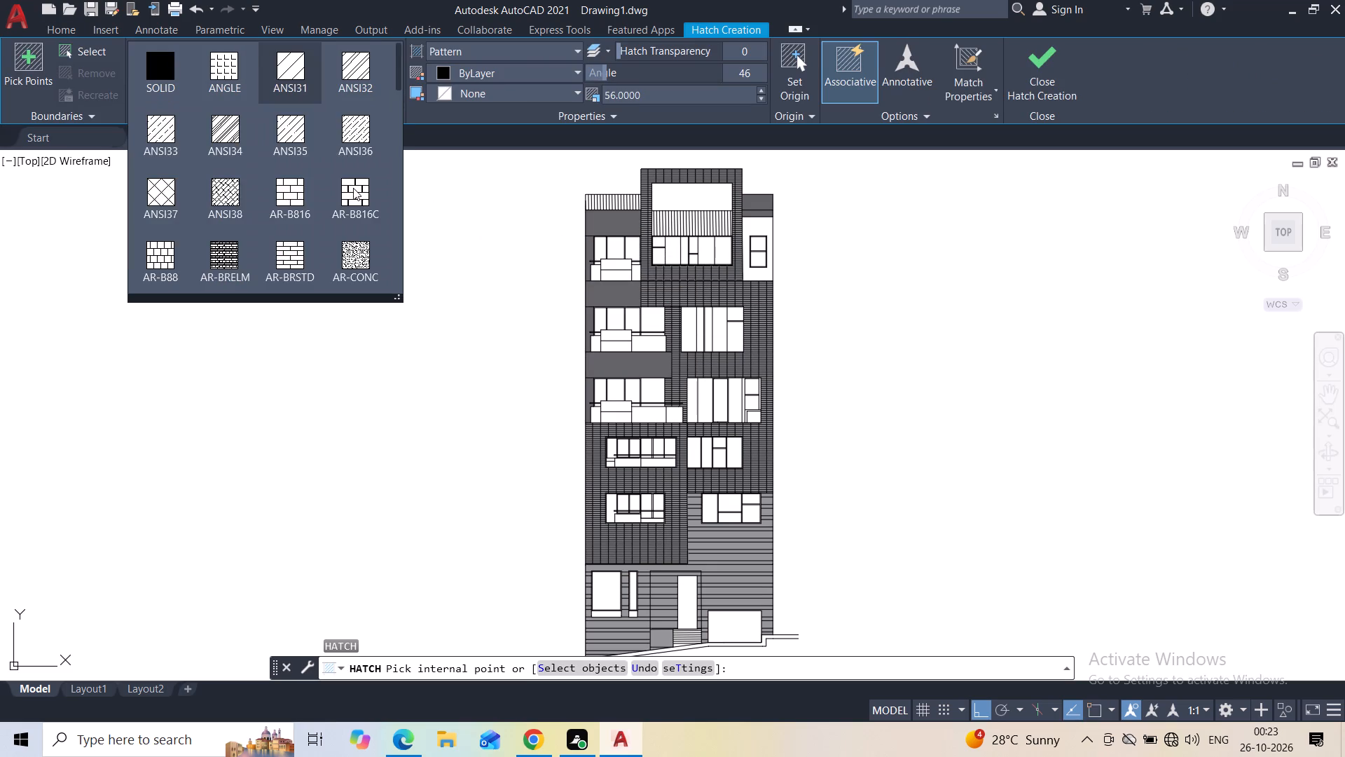
scroll(351, 193, down, 5)
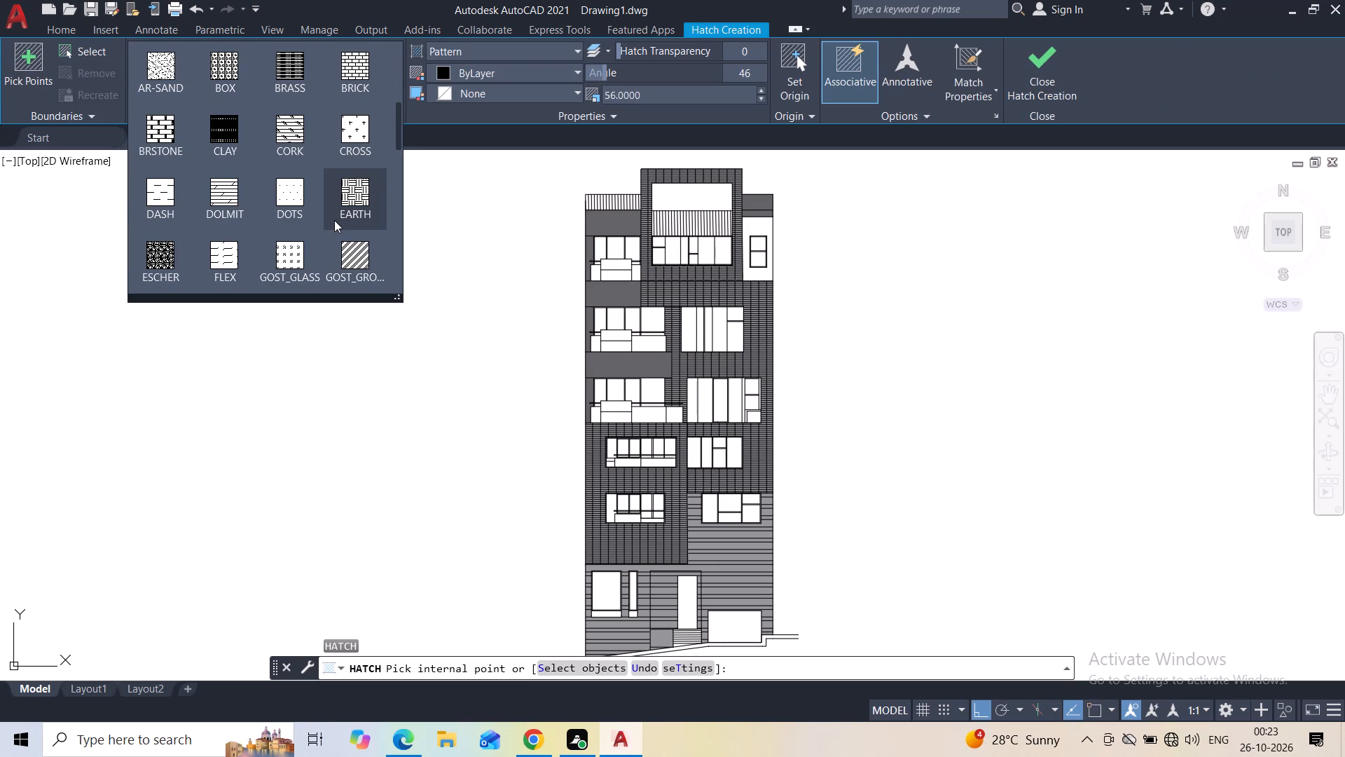
scroll(333, 221, down, 1)
click(296, 216)
middle_drag(428, 301, 411, 325)
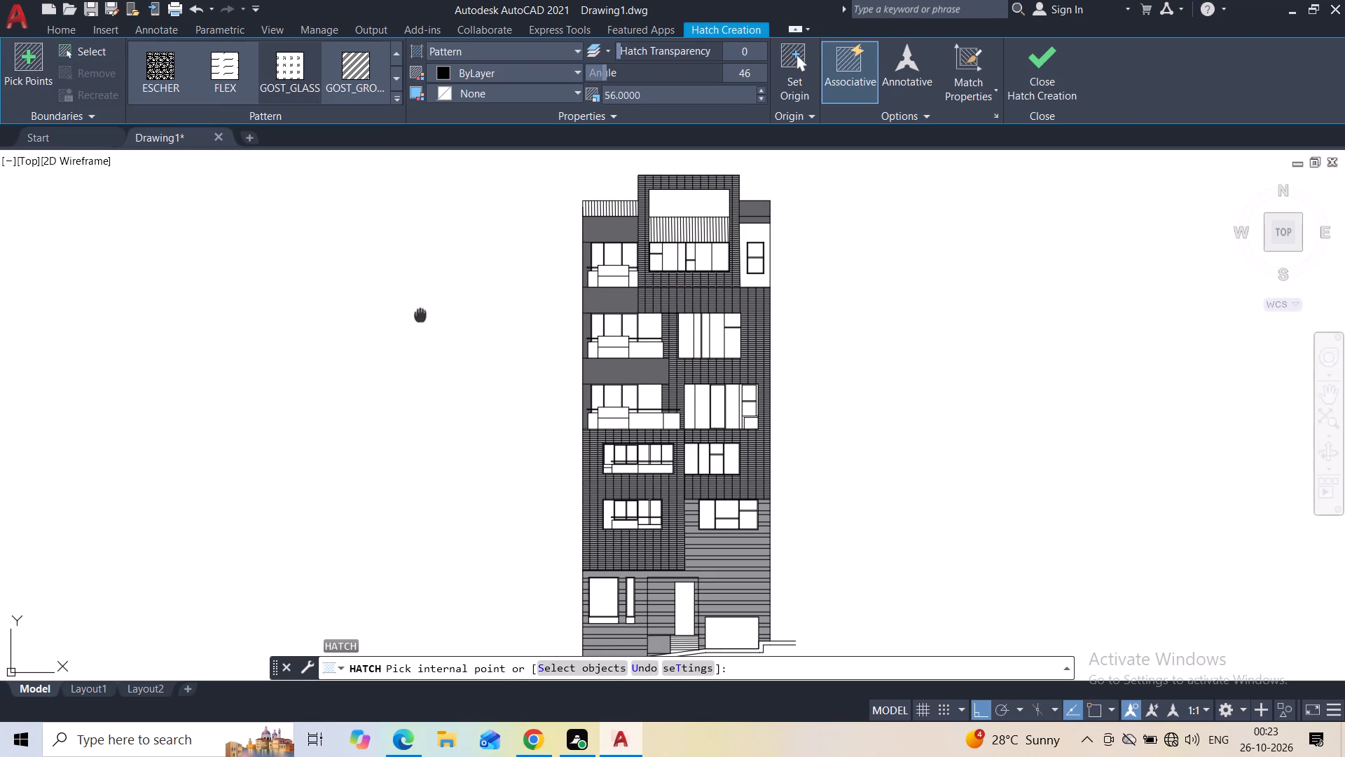
middle_drag(411, 325, 294, 466)
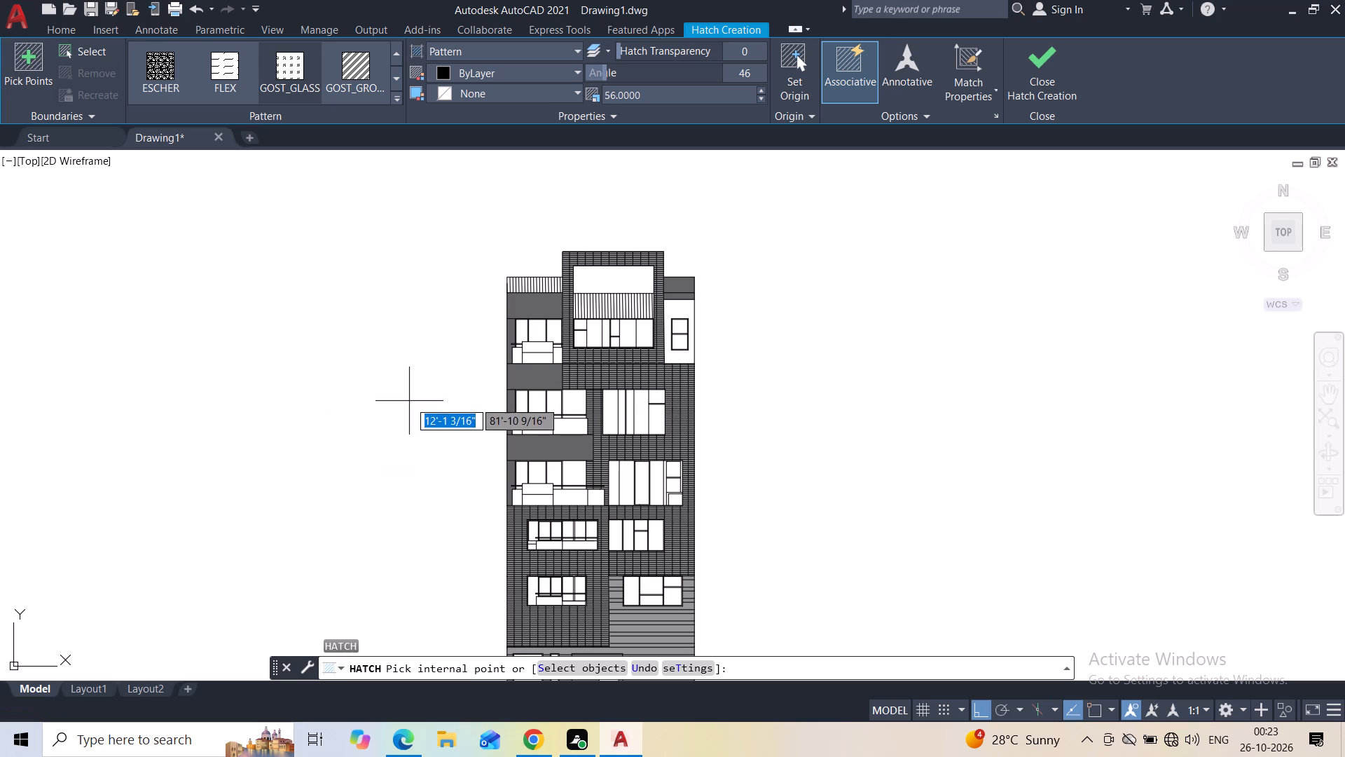
scroll(586, 338, up, 3)
click(605, 302)
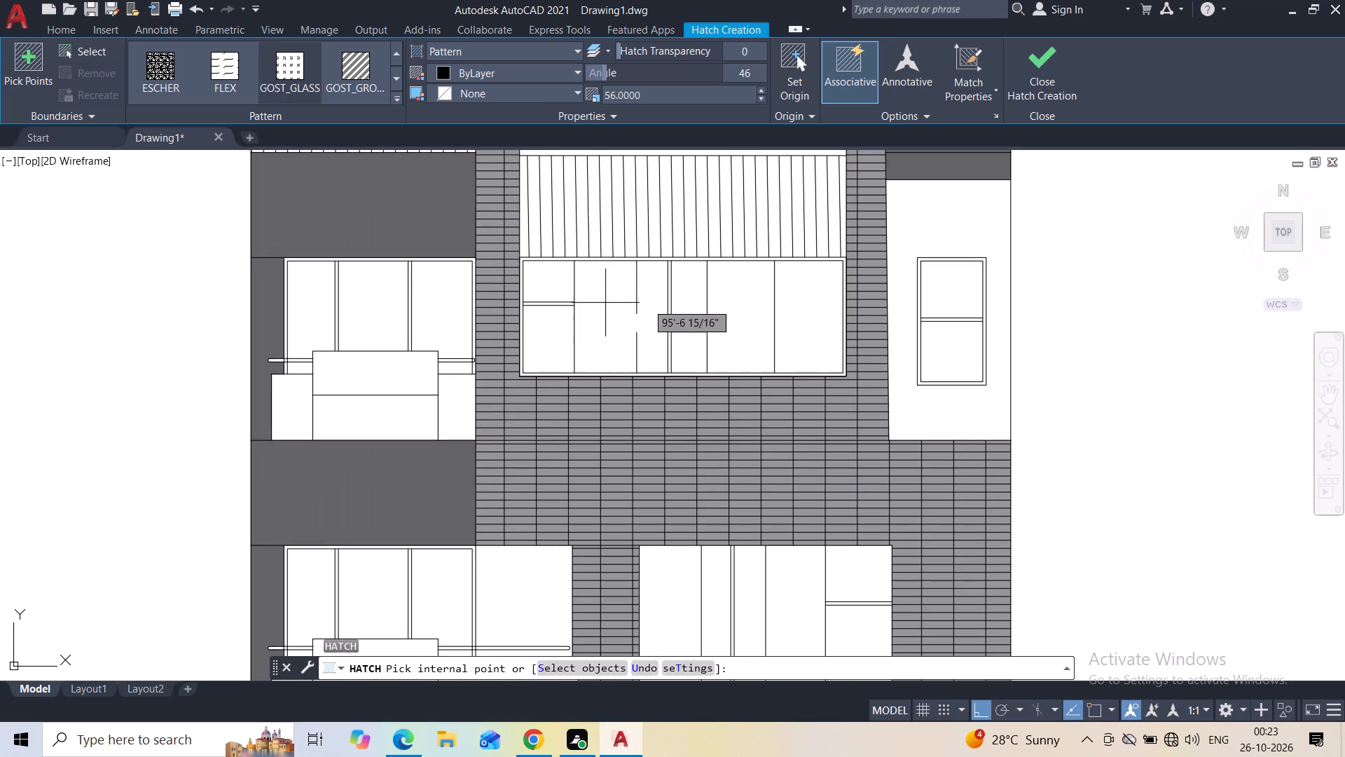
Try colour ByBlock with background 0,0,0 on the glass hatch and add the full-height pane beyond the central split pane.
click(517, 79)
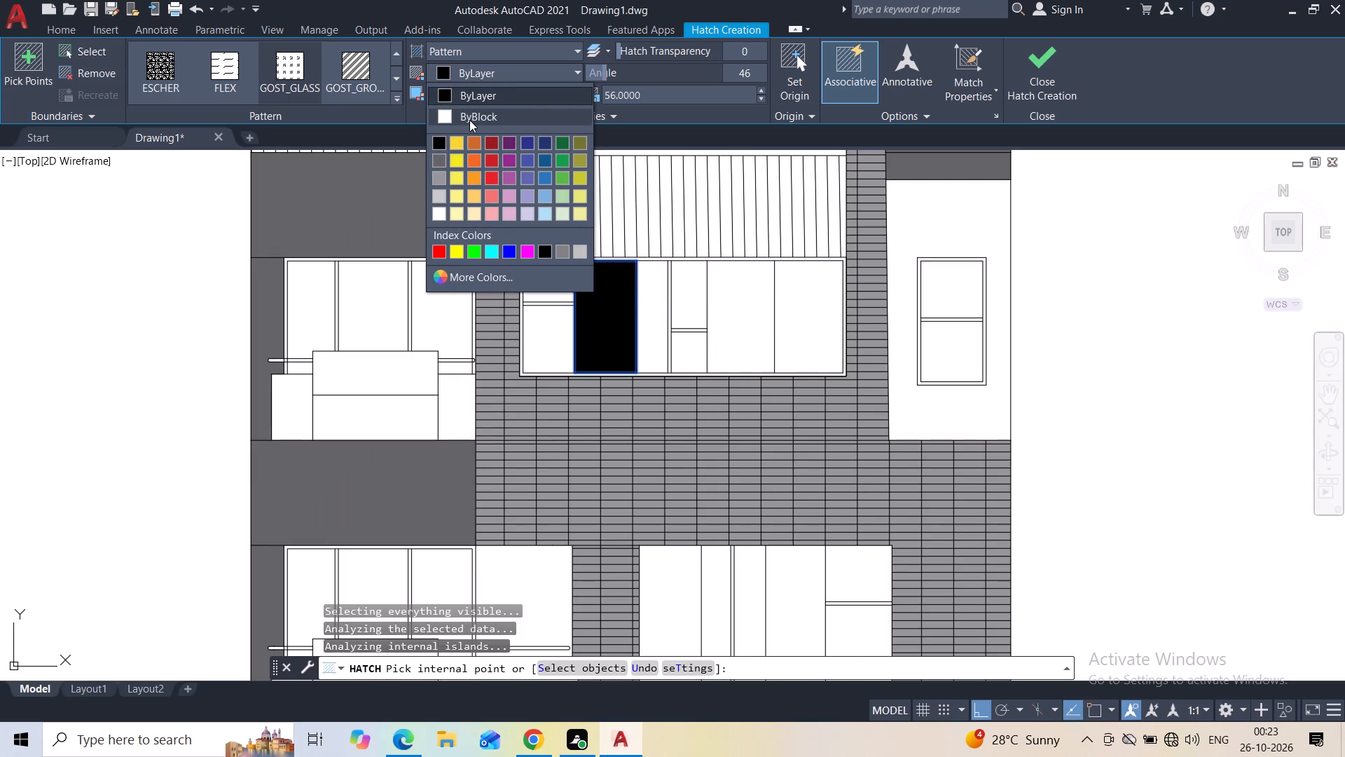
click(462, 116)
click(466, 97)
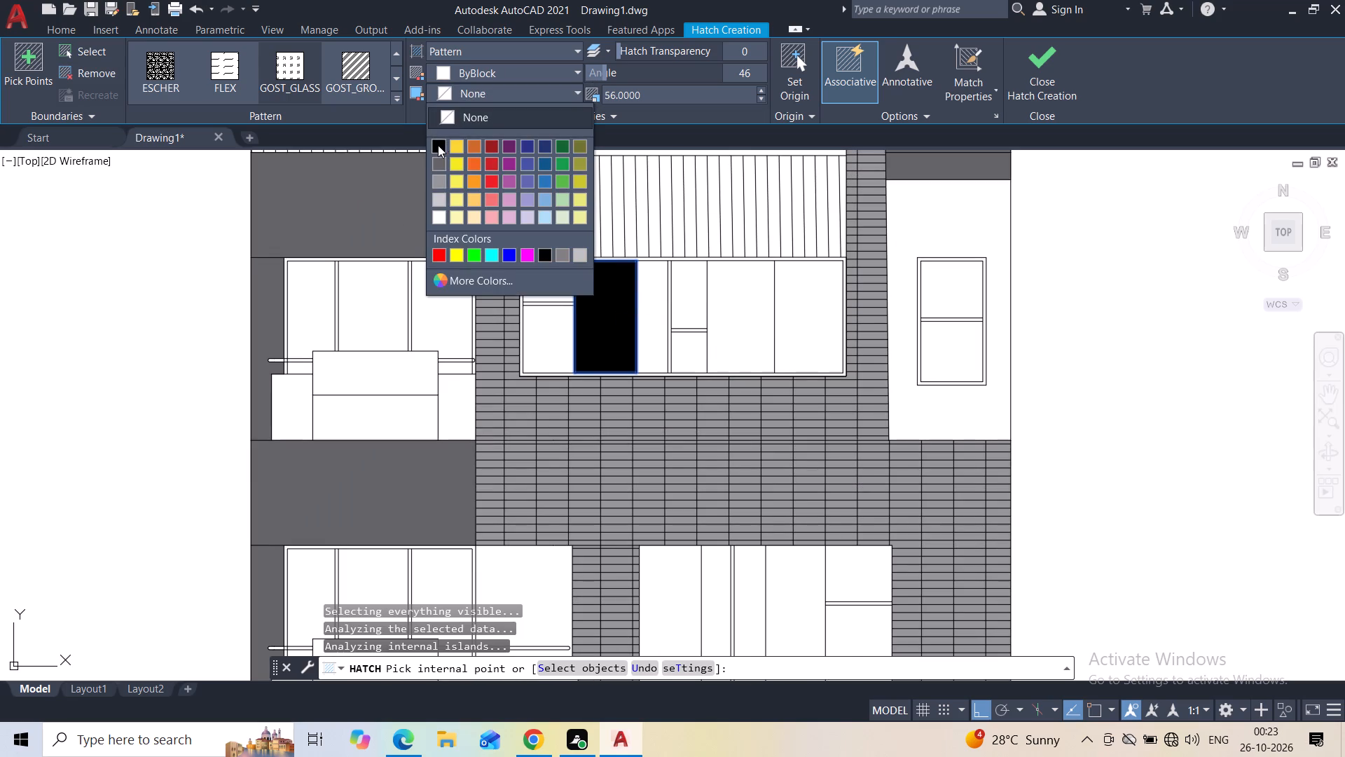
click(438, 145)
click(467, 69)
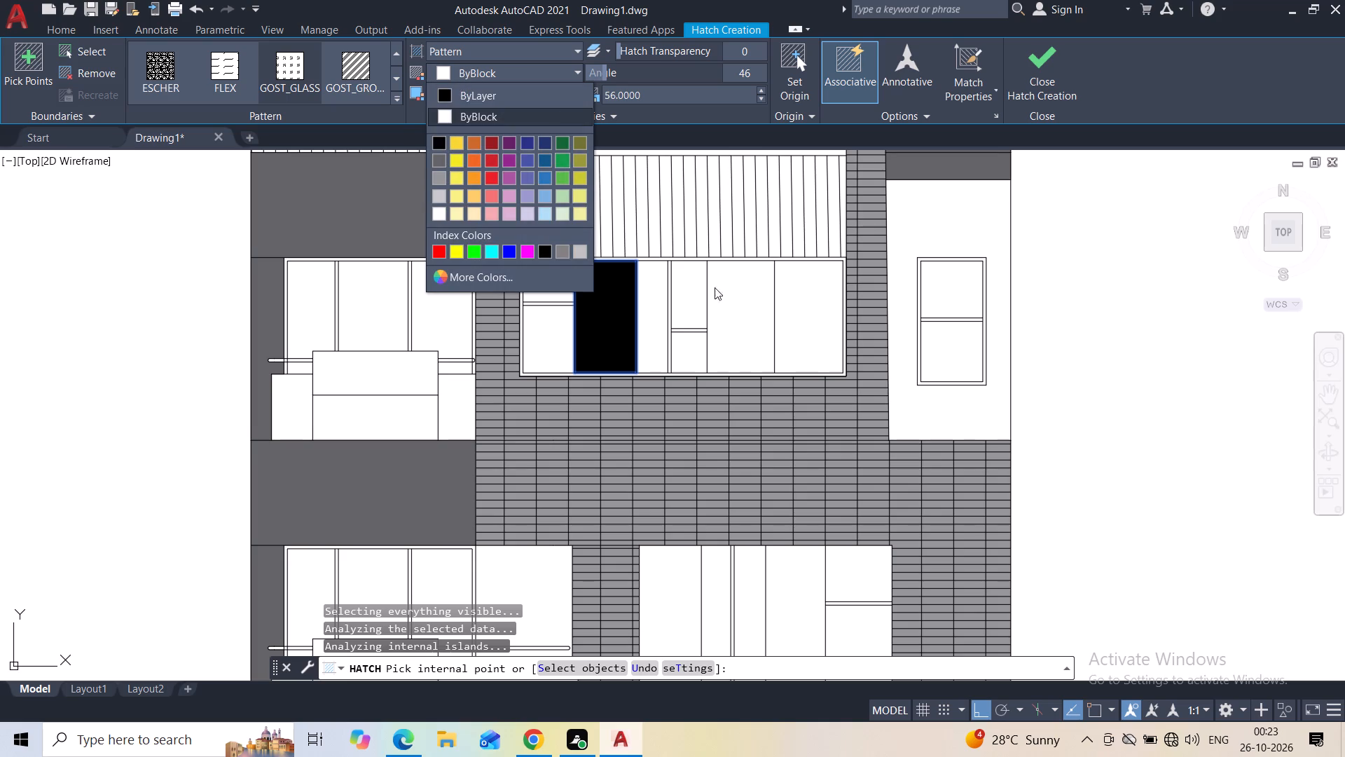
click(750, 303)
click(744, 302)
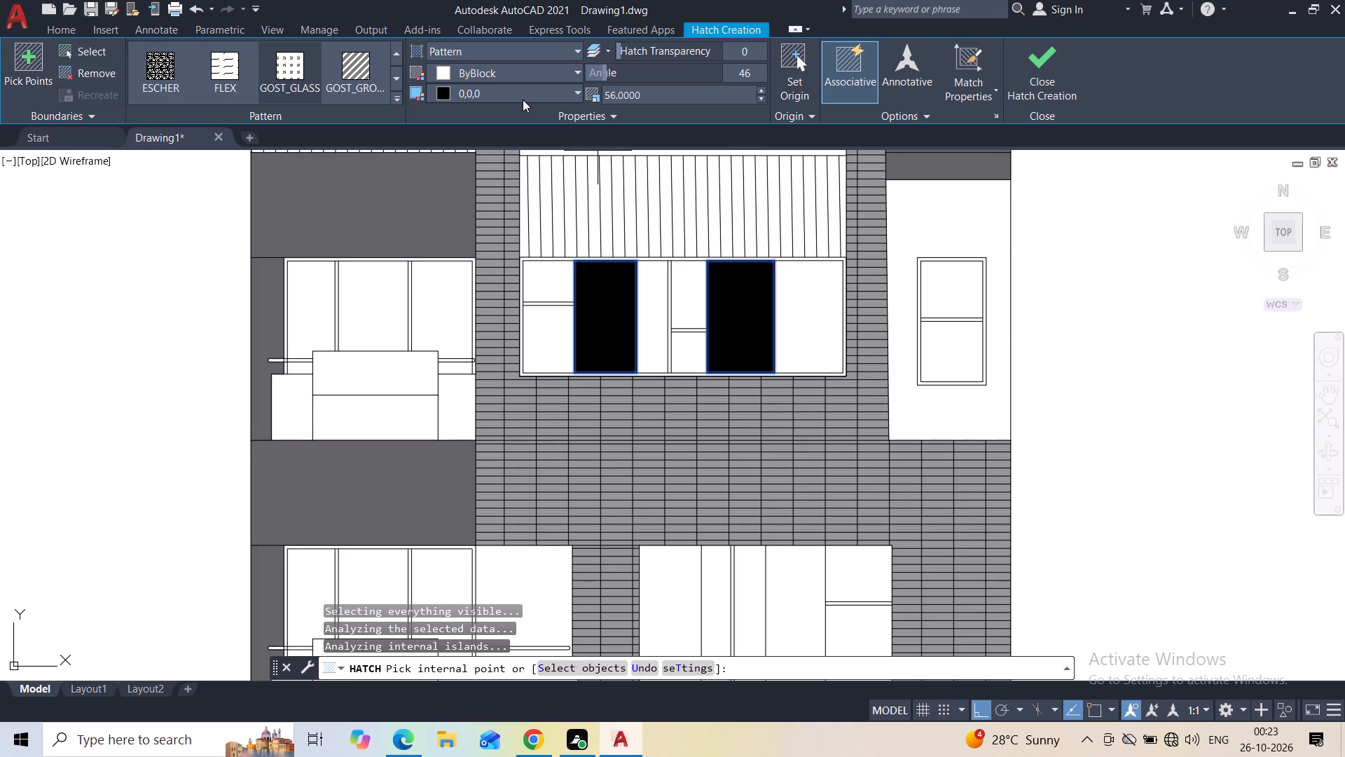
Set the glass hatch's colour to 99,100,102 with no background.
click(521, 98)
click(483, 123)
click(474, 75)
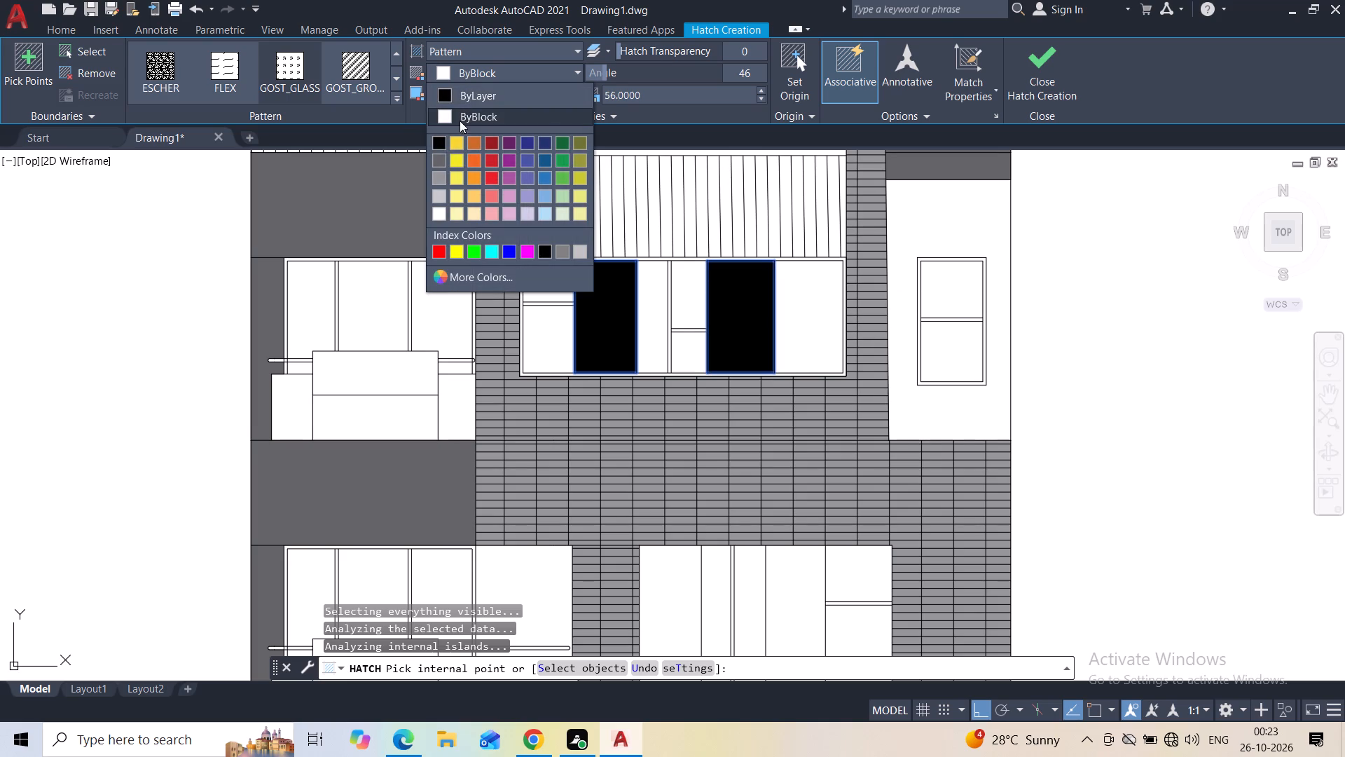
click(439, 161)
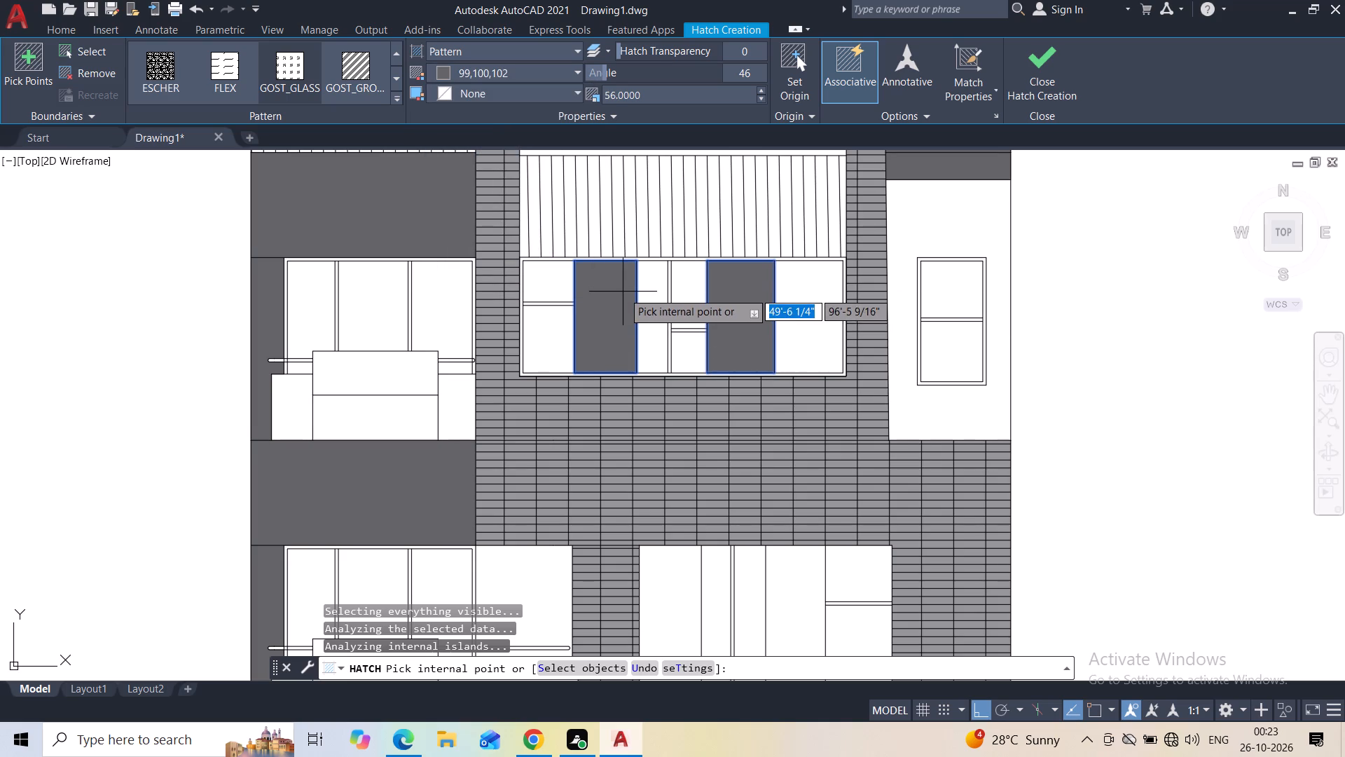
Undo both pane picks and hatch only the full-height pane just right of the tower window's central split pane.
scroll(763, 371, down, 1)
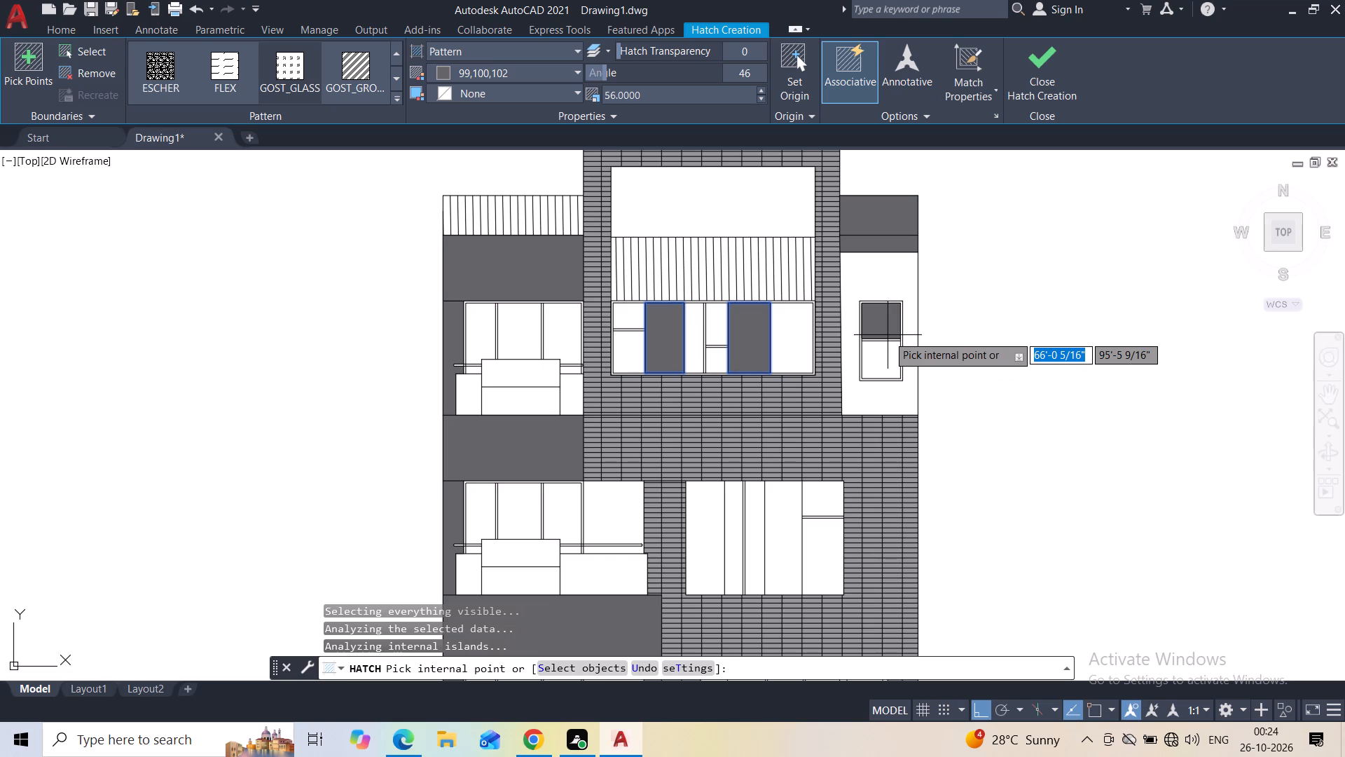
key(ctrl+z)
key(ctrl+z)
click(754, 337)
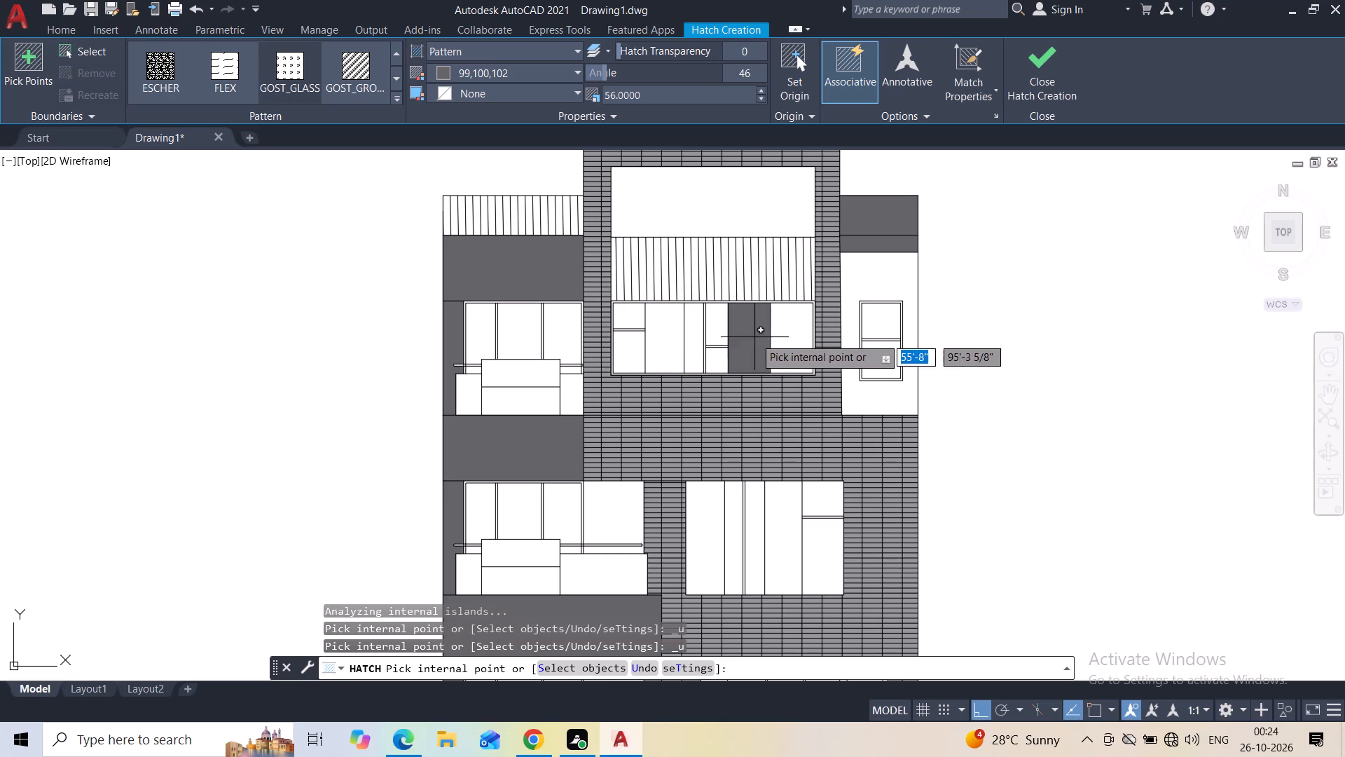
Reduce the glass hatch's scale to 6.3.
click(765, 100)
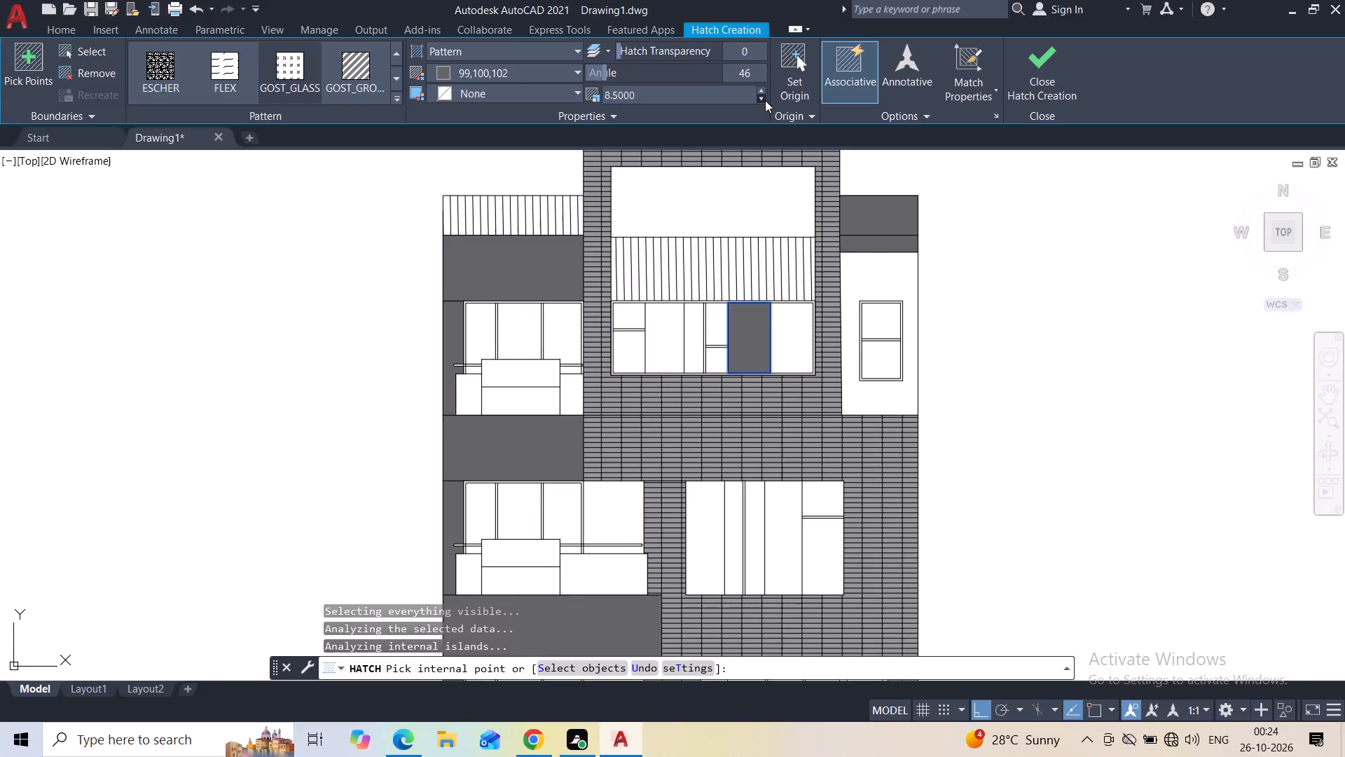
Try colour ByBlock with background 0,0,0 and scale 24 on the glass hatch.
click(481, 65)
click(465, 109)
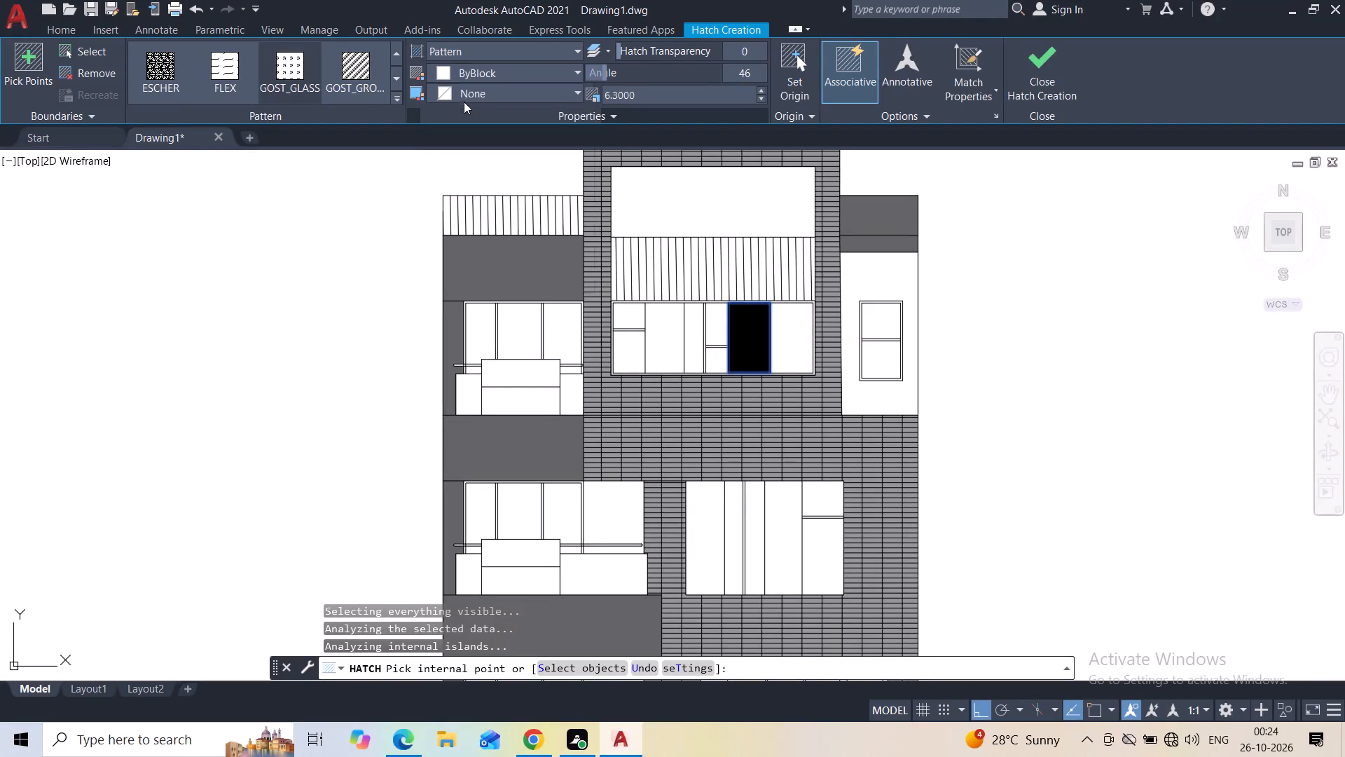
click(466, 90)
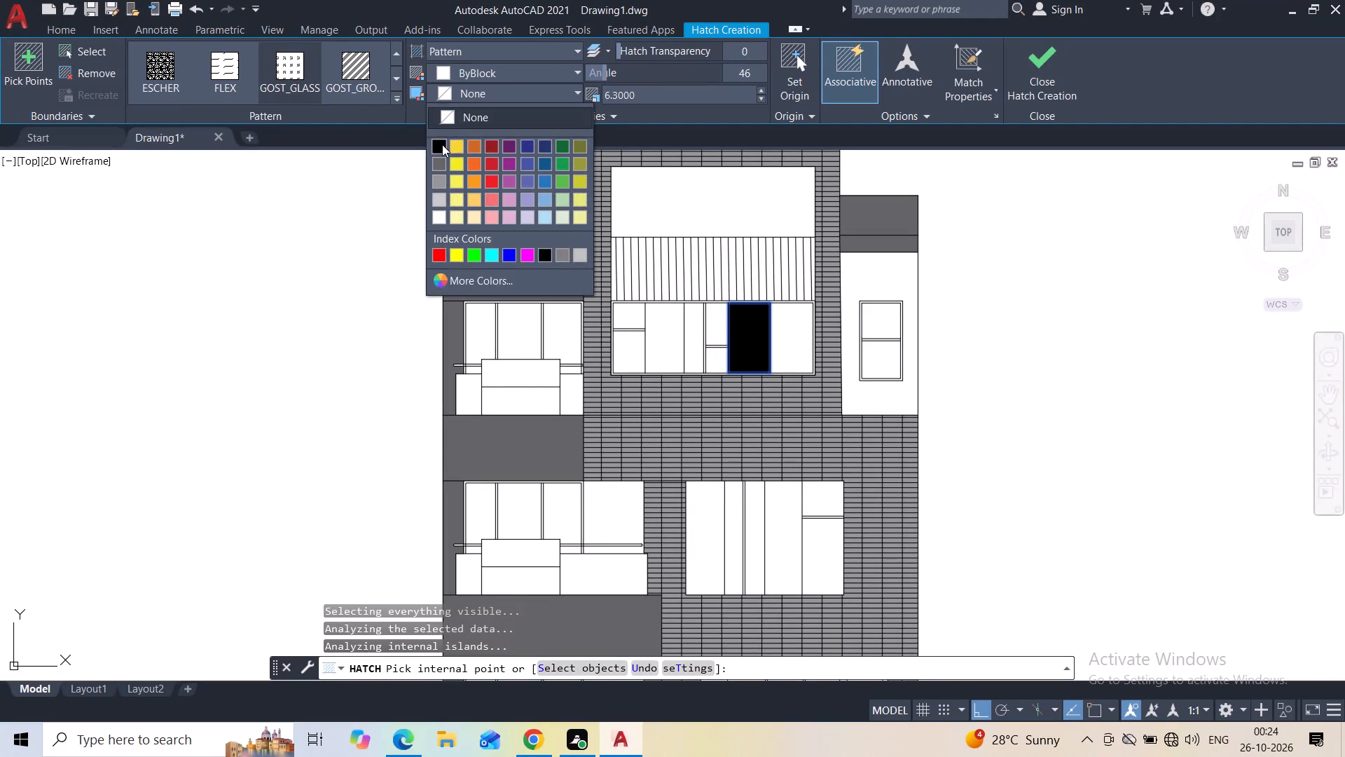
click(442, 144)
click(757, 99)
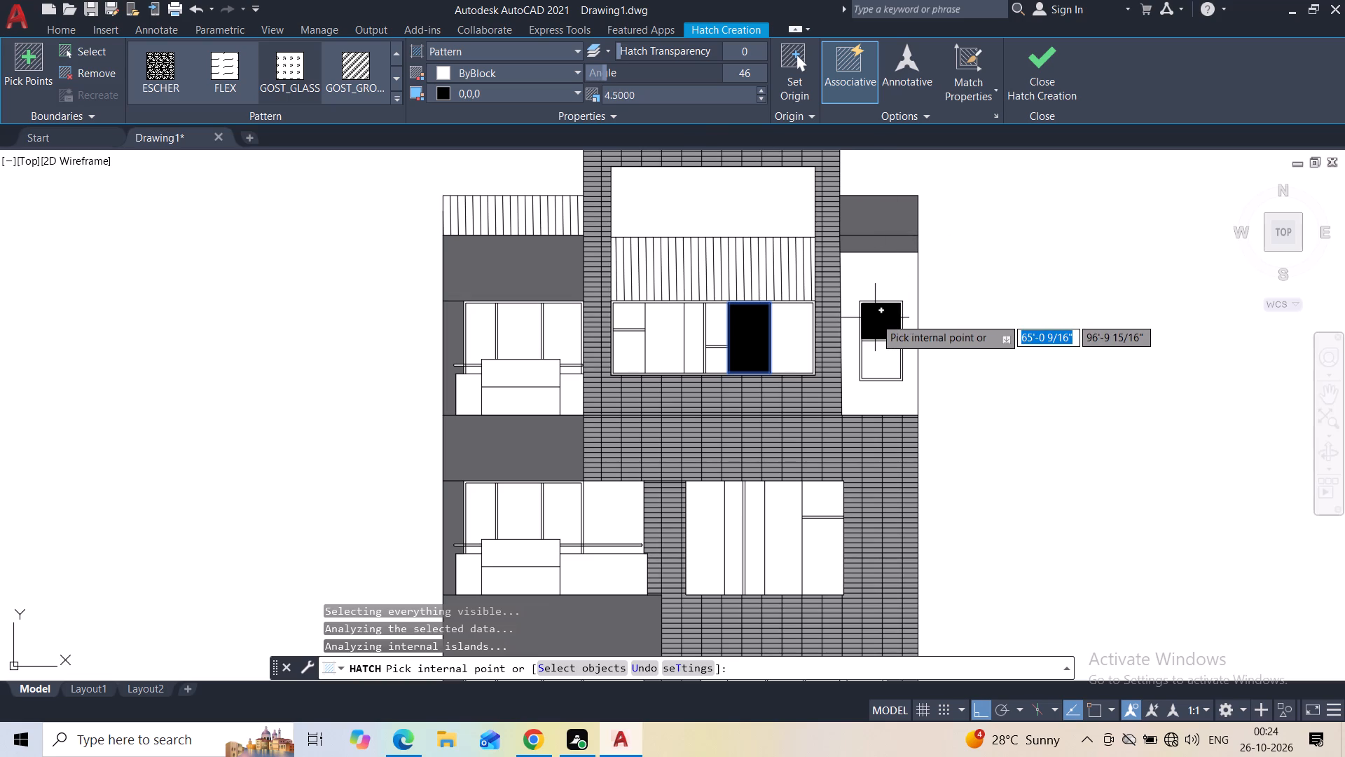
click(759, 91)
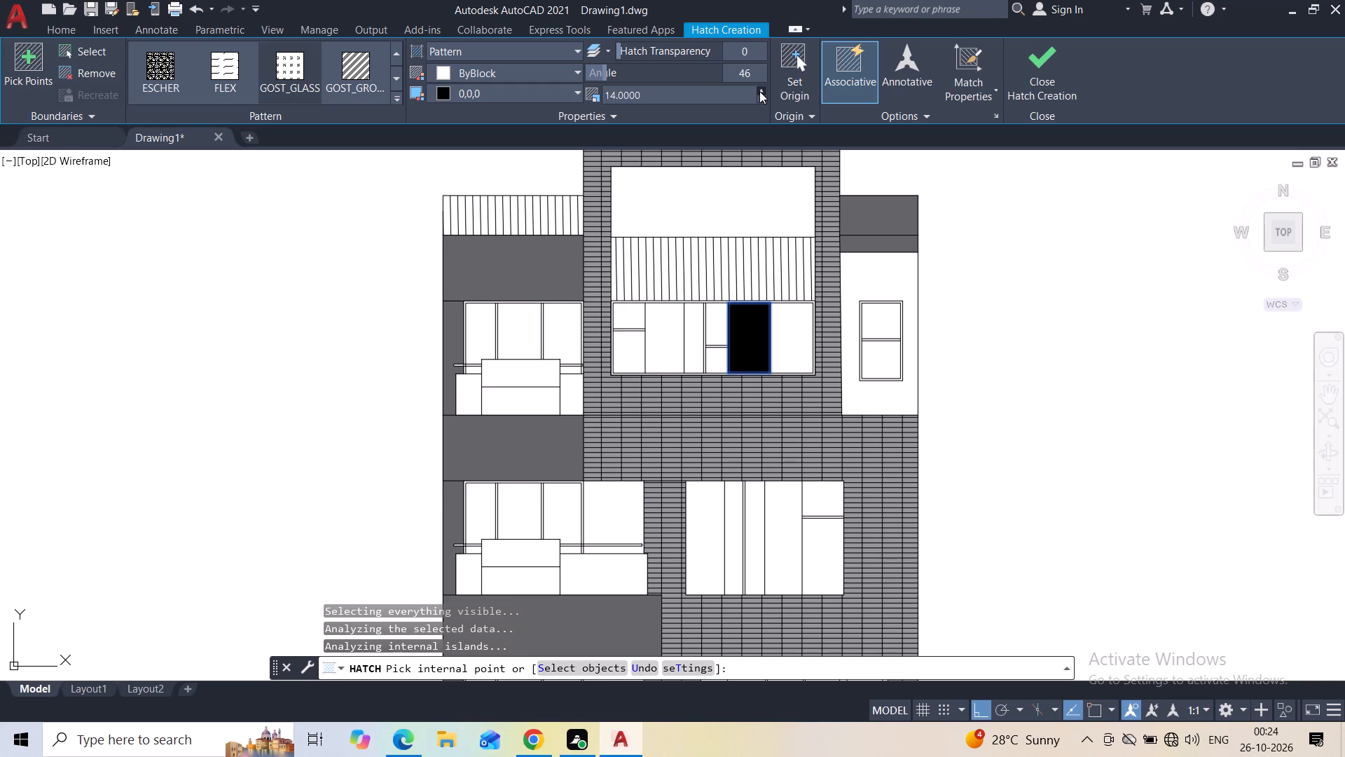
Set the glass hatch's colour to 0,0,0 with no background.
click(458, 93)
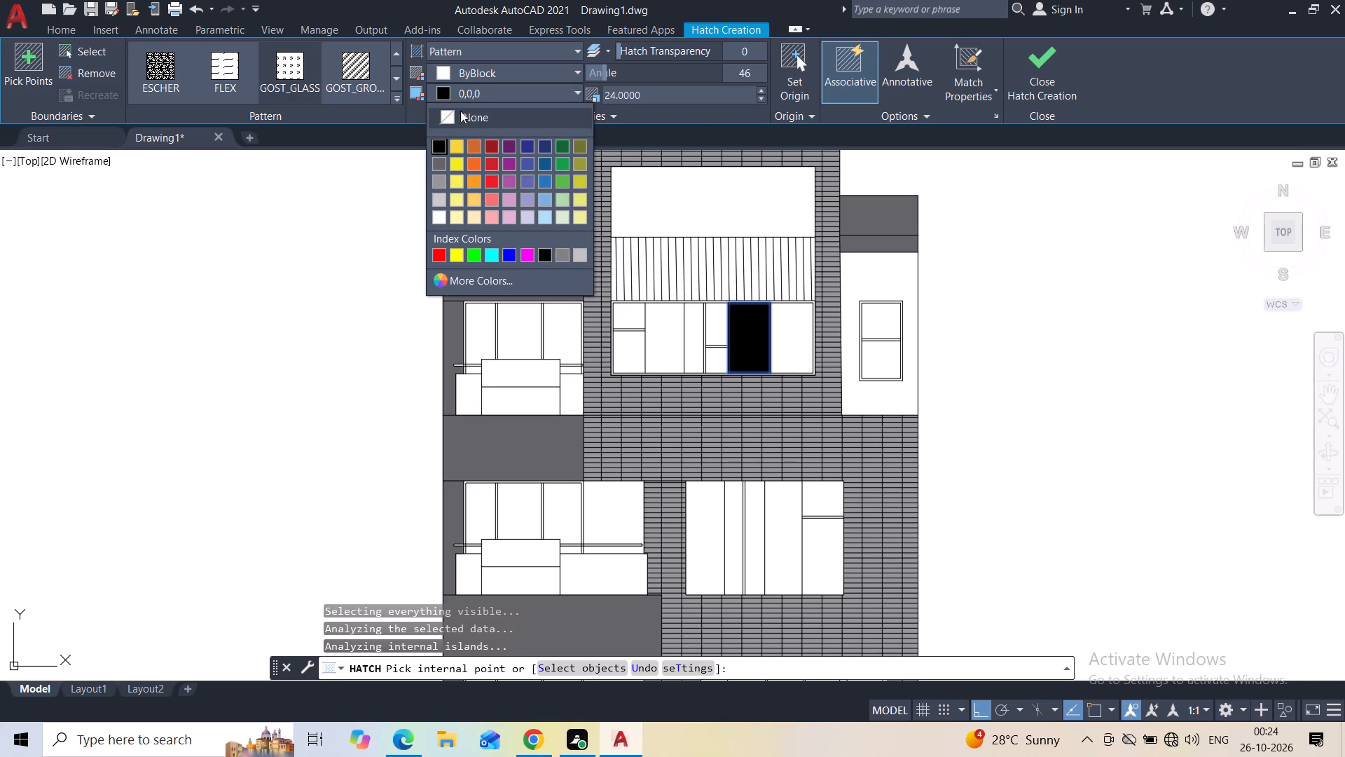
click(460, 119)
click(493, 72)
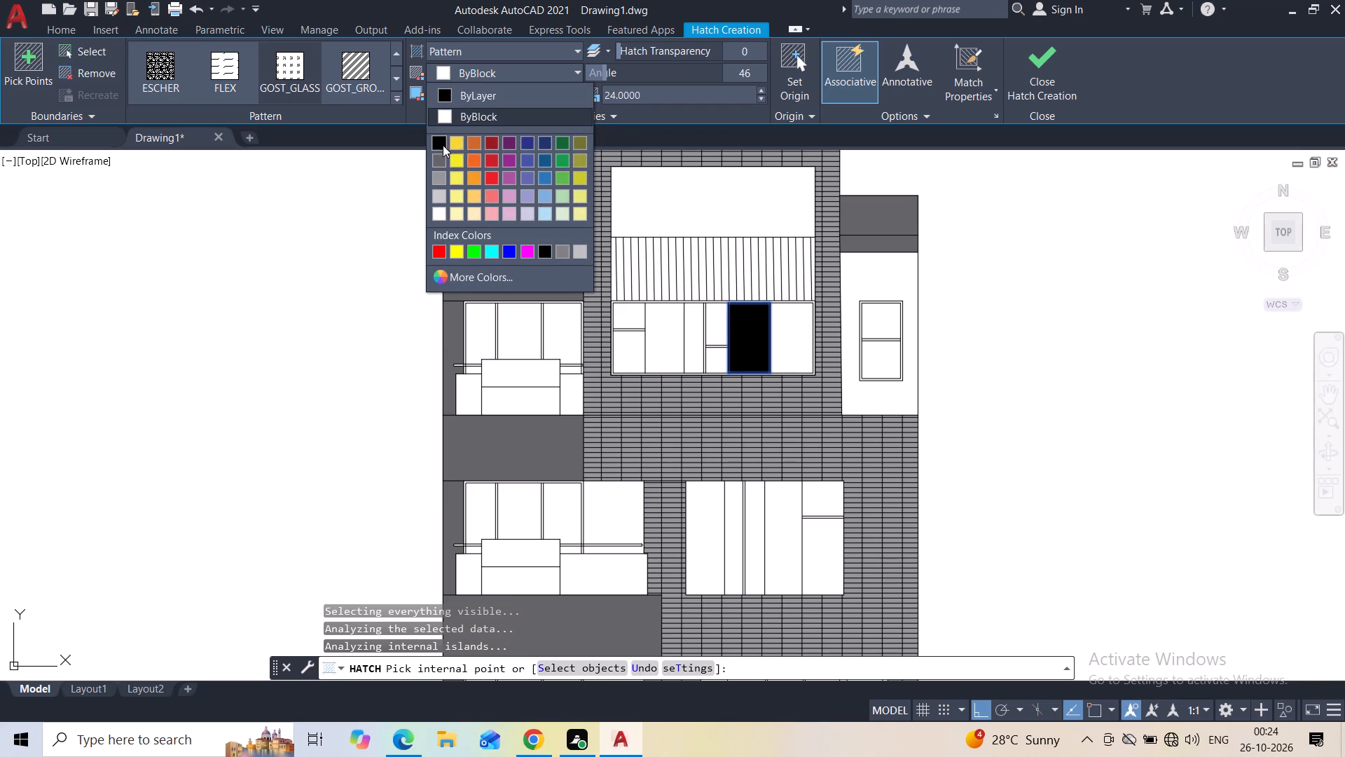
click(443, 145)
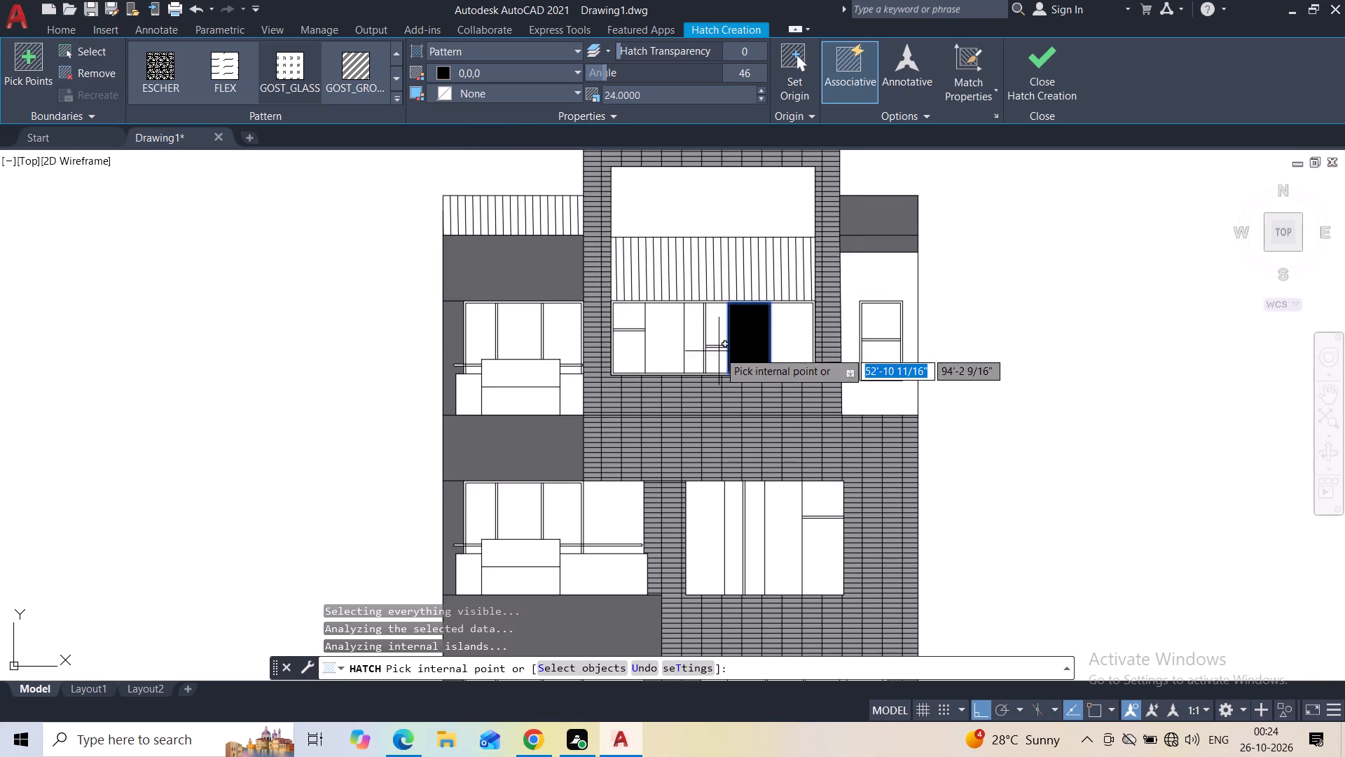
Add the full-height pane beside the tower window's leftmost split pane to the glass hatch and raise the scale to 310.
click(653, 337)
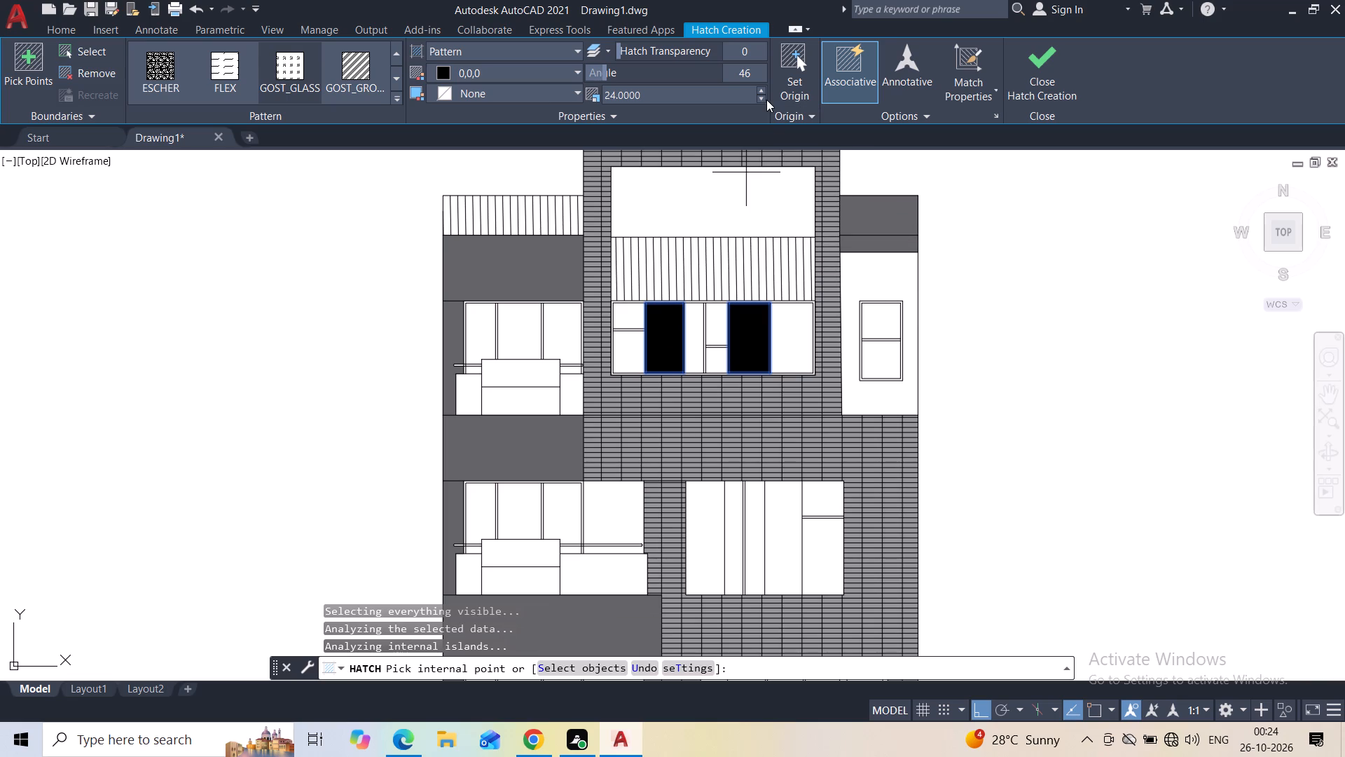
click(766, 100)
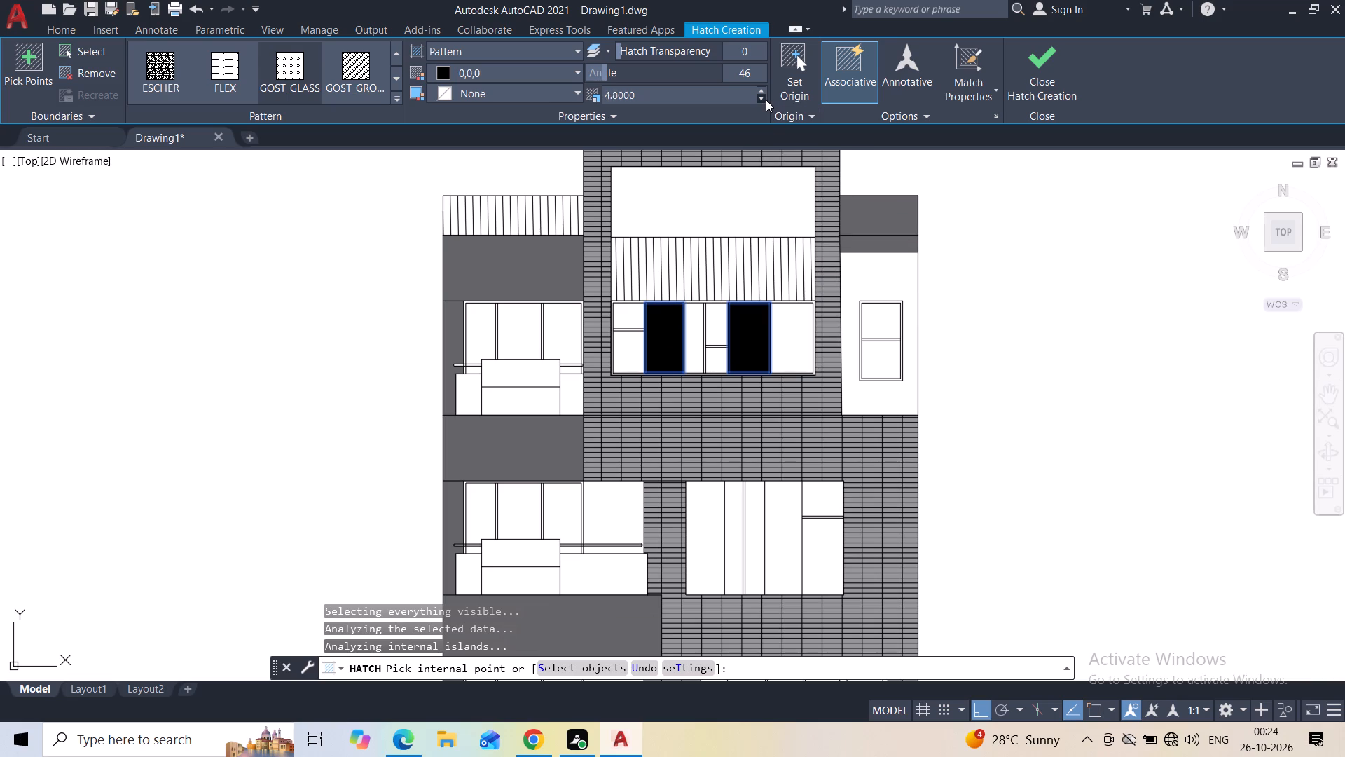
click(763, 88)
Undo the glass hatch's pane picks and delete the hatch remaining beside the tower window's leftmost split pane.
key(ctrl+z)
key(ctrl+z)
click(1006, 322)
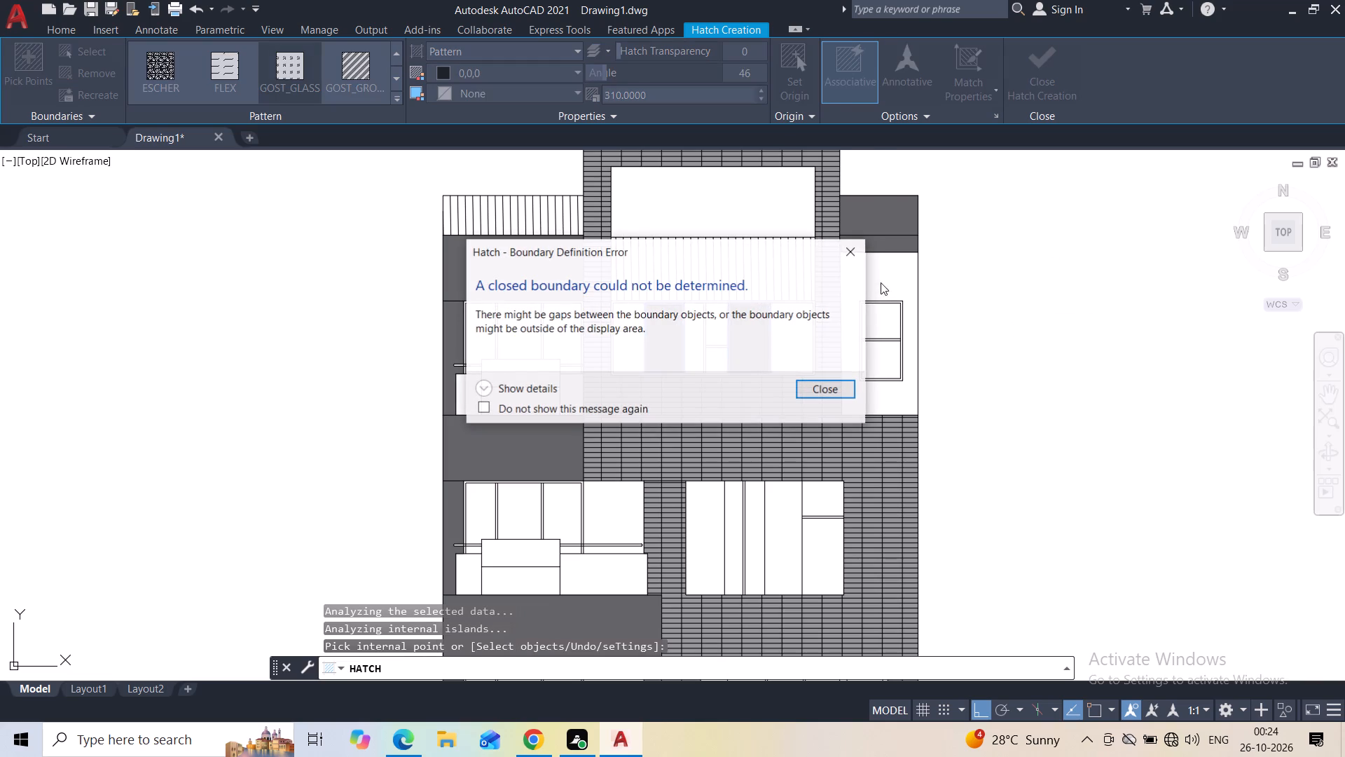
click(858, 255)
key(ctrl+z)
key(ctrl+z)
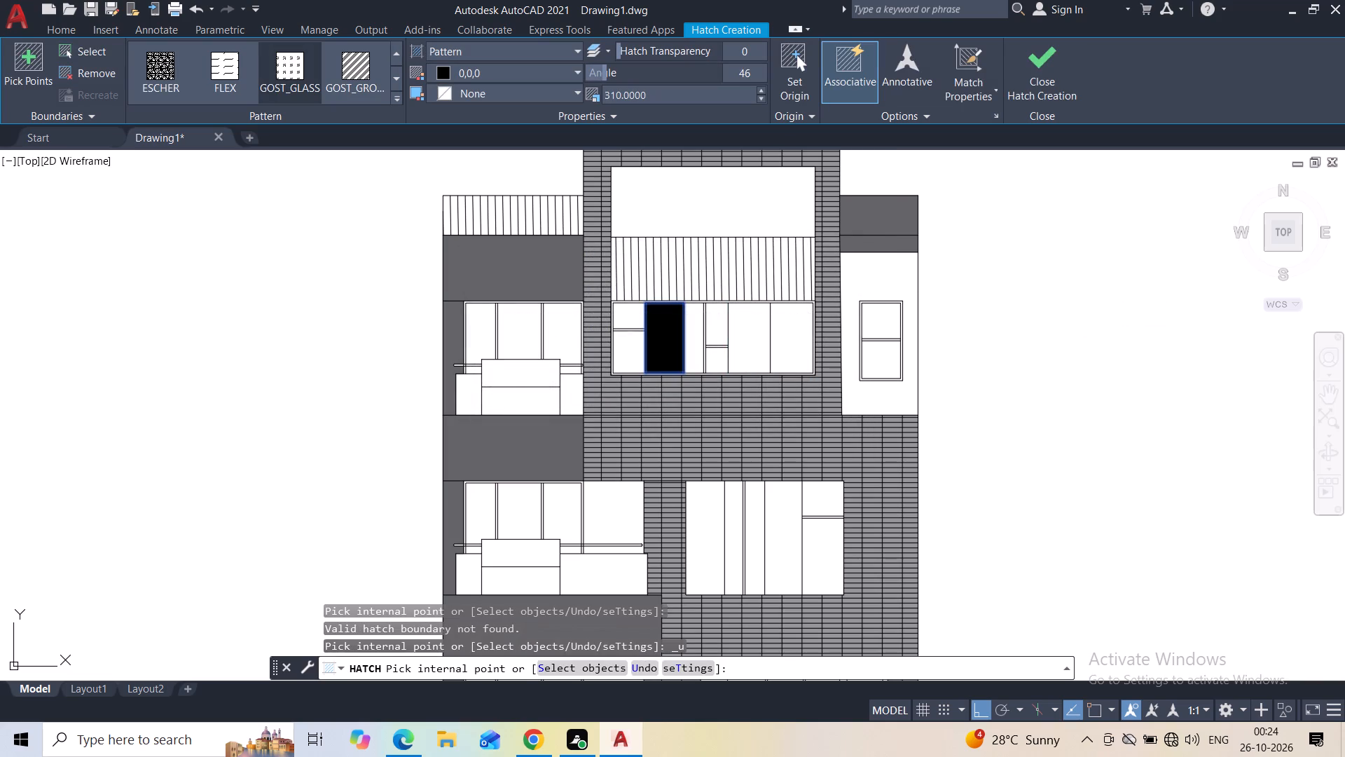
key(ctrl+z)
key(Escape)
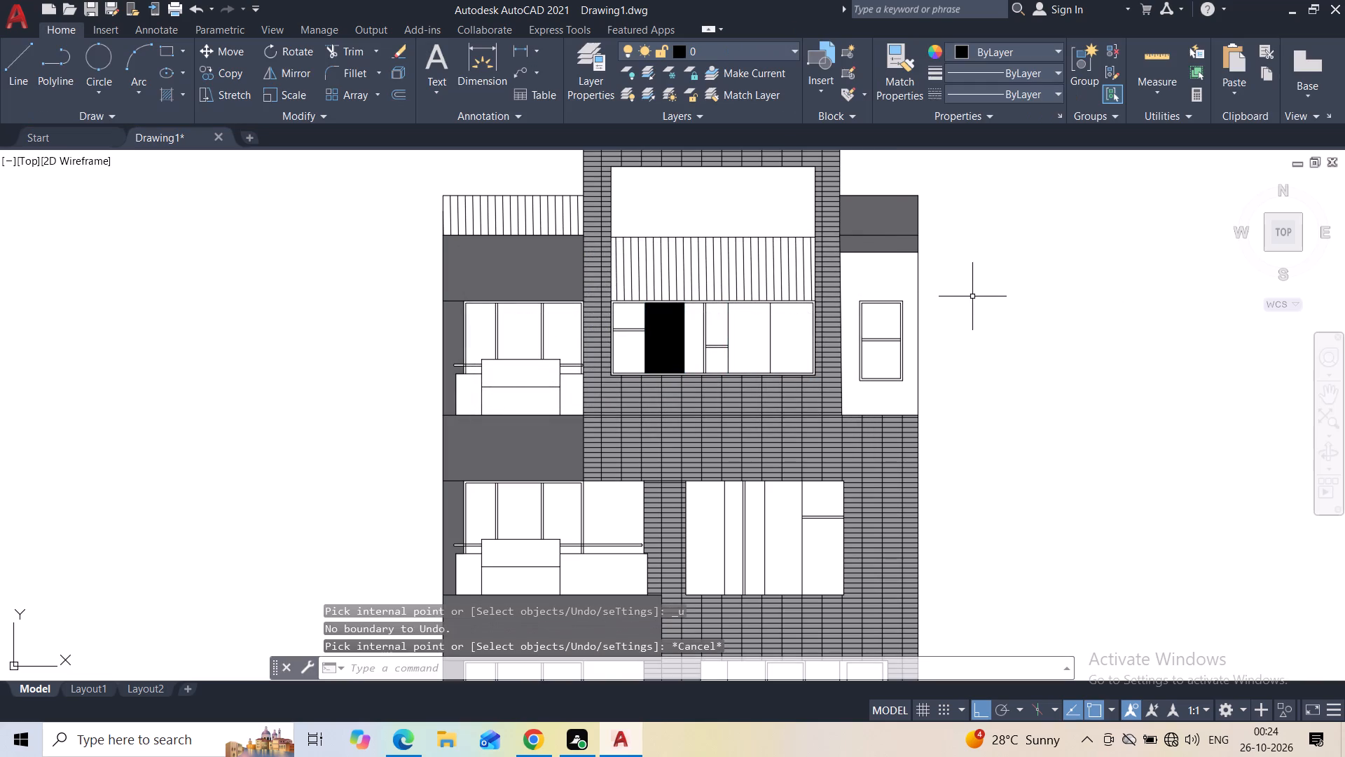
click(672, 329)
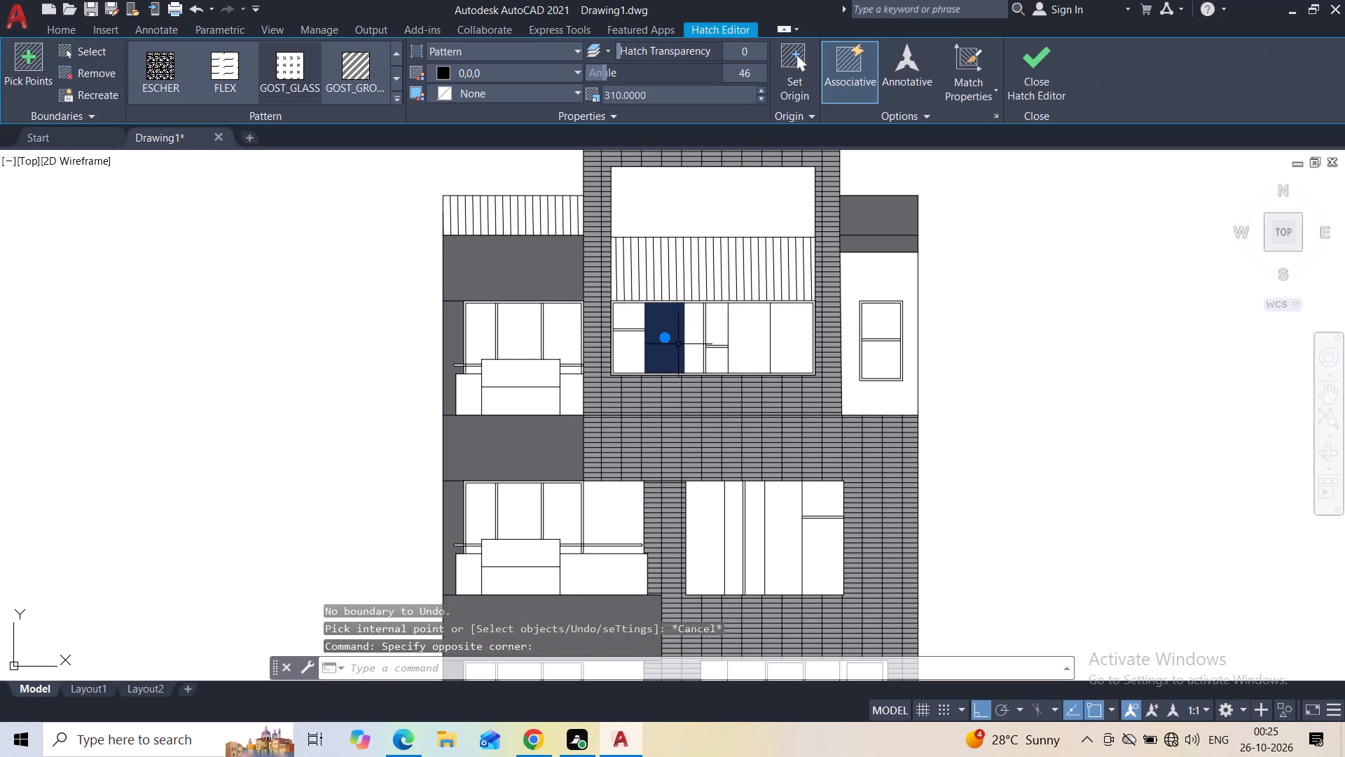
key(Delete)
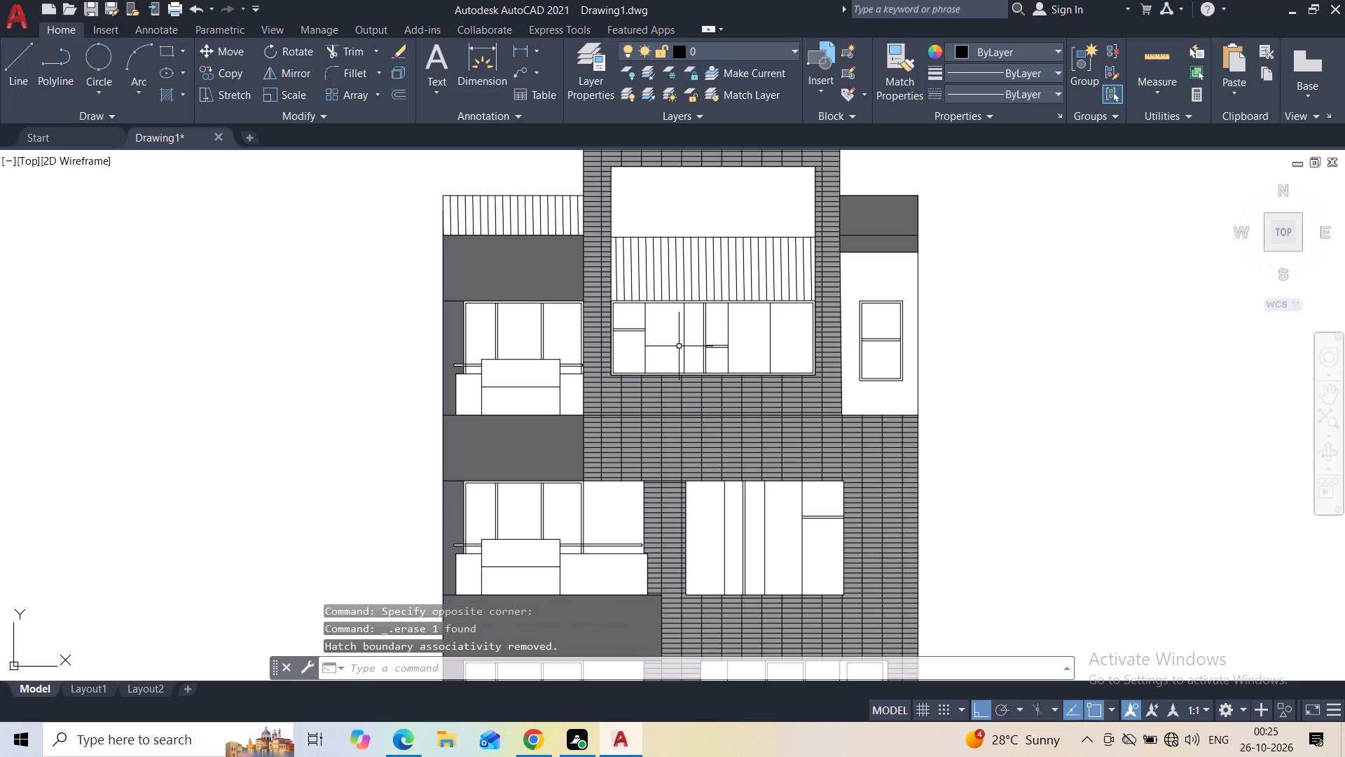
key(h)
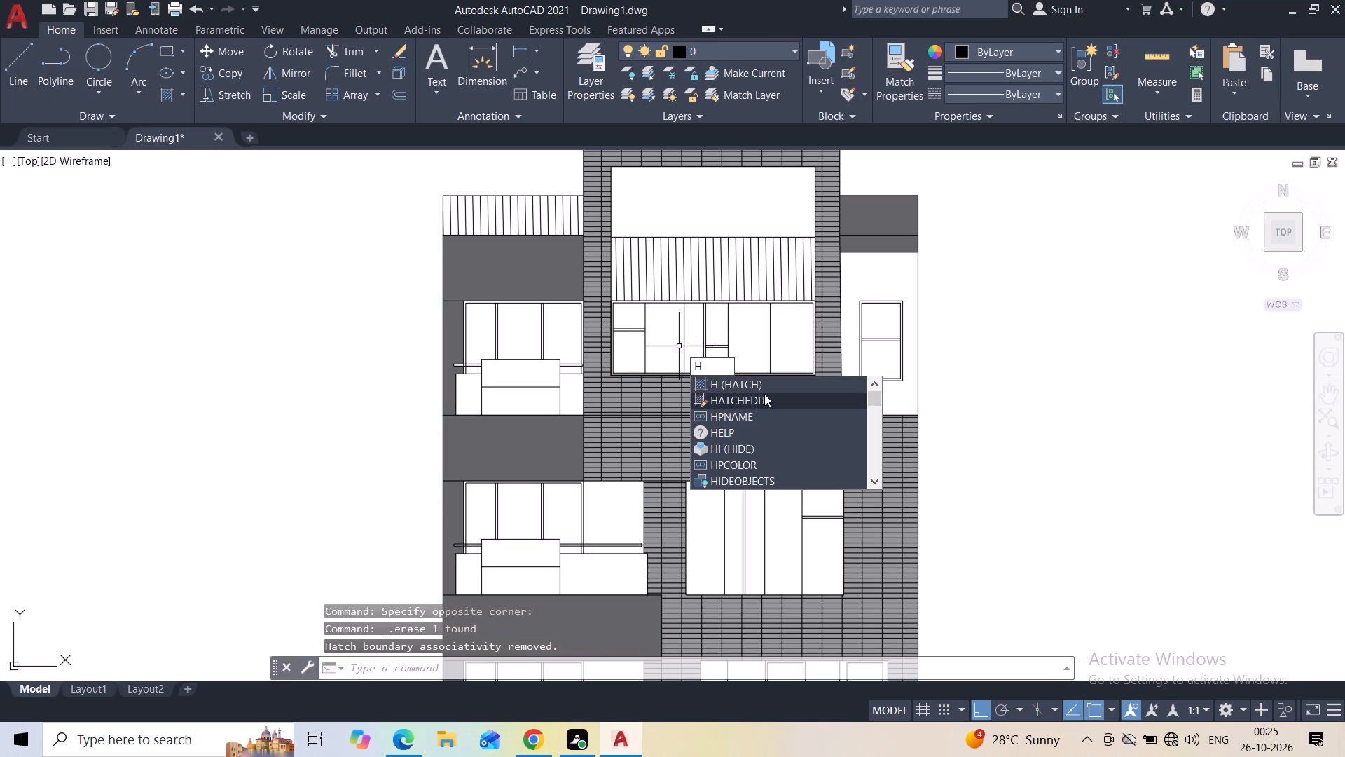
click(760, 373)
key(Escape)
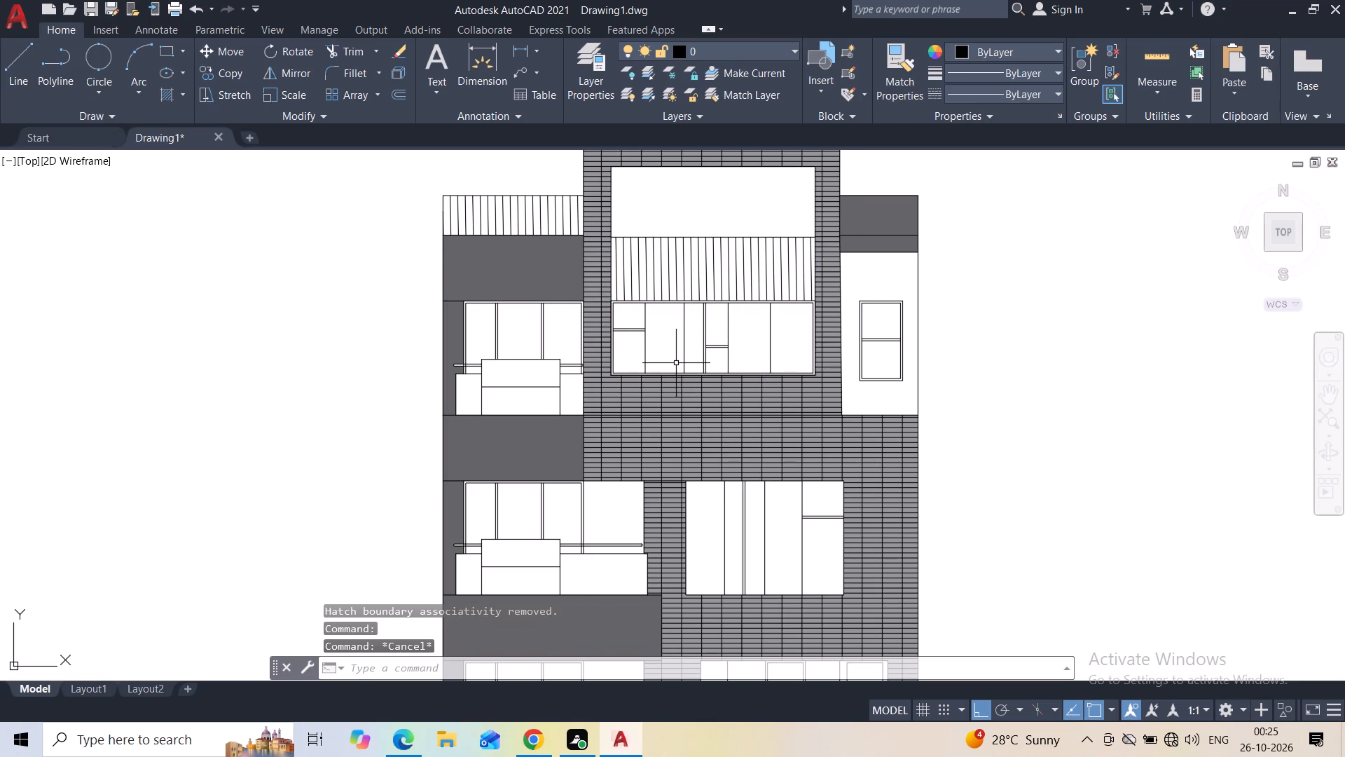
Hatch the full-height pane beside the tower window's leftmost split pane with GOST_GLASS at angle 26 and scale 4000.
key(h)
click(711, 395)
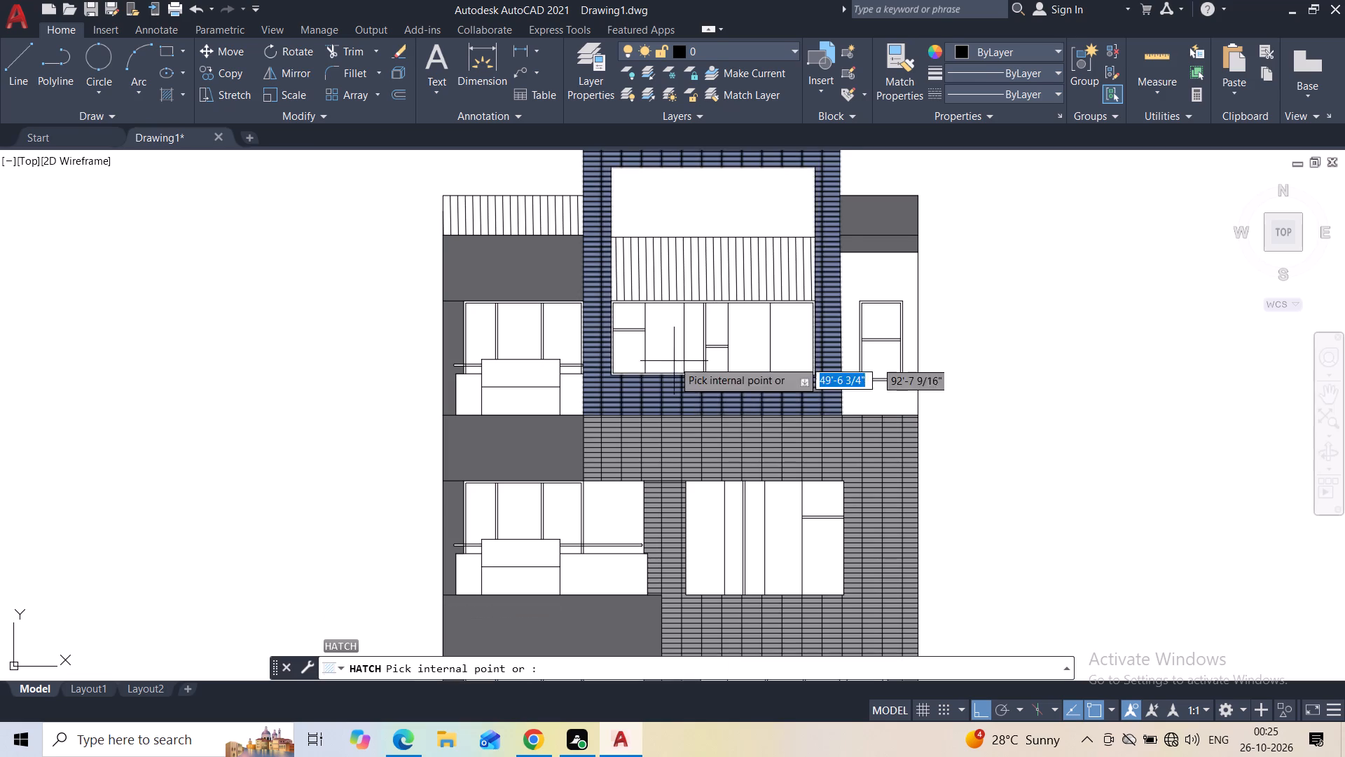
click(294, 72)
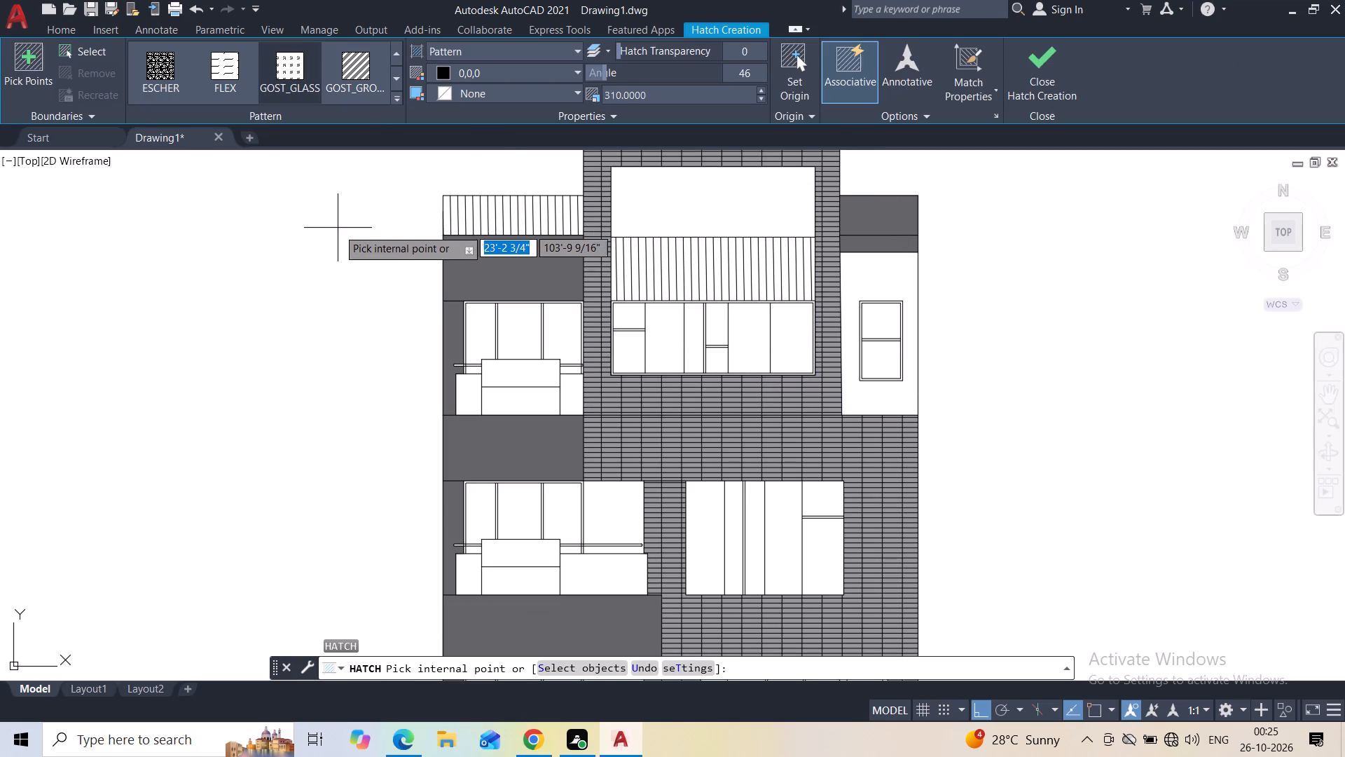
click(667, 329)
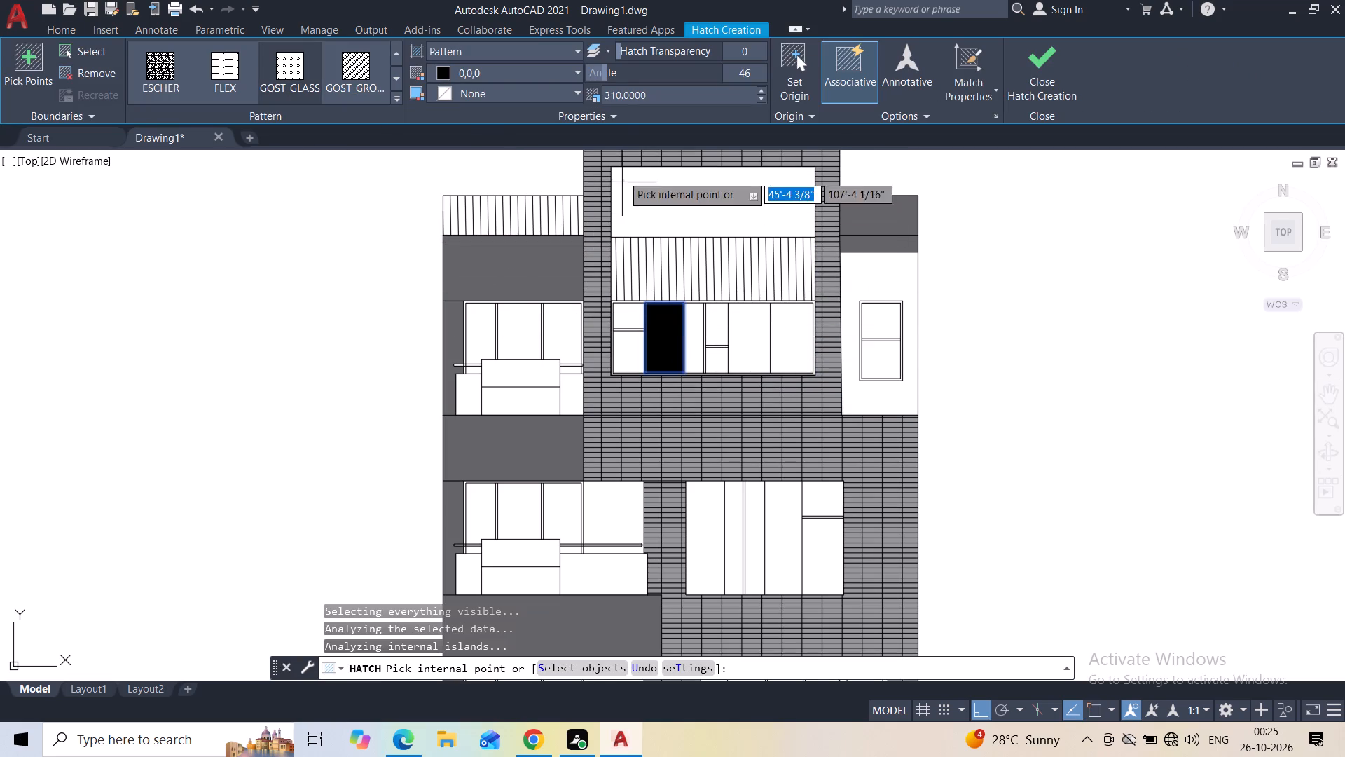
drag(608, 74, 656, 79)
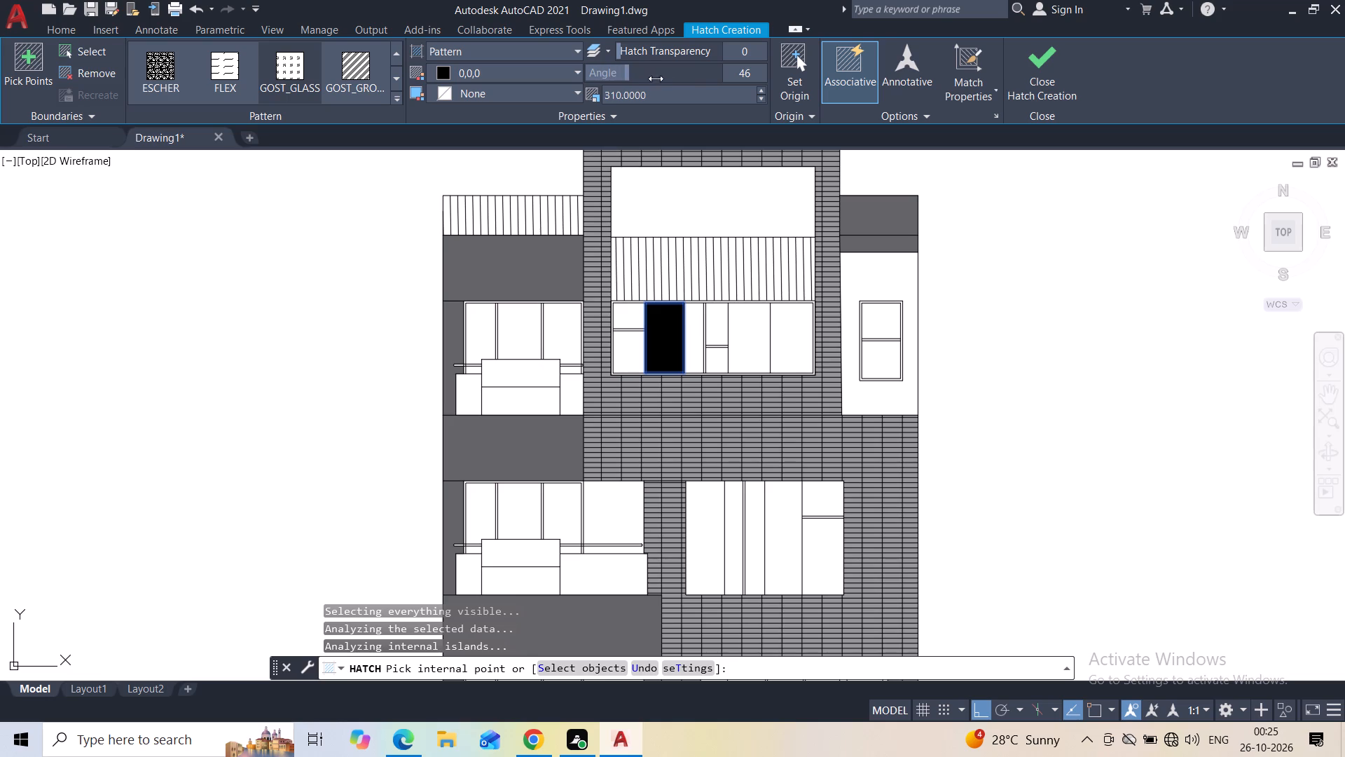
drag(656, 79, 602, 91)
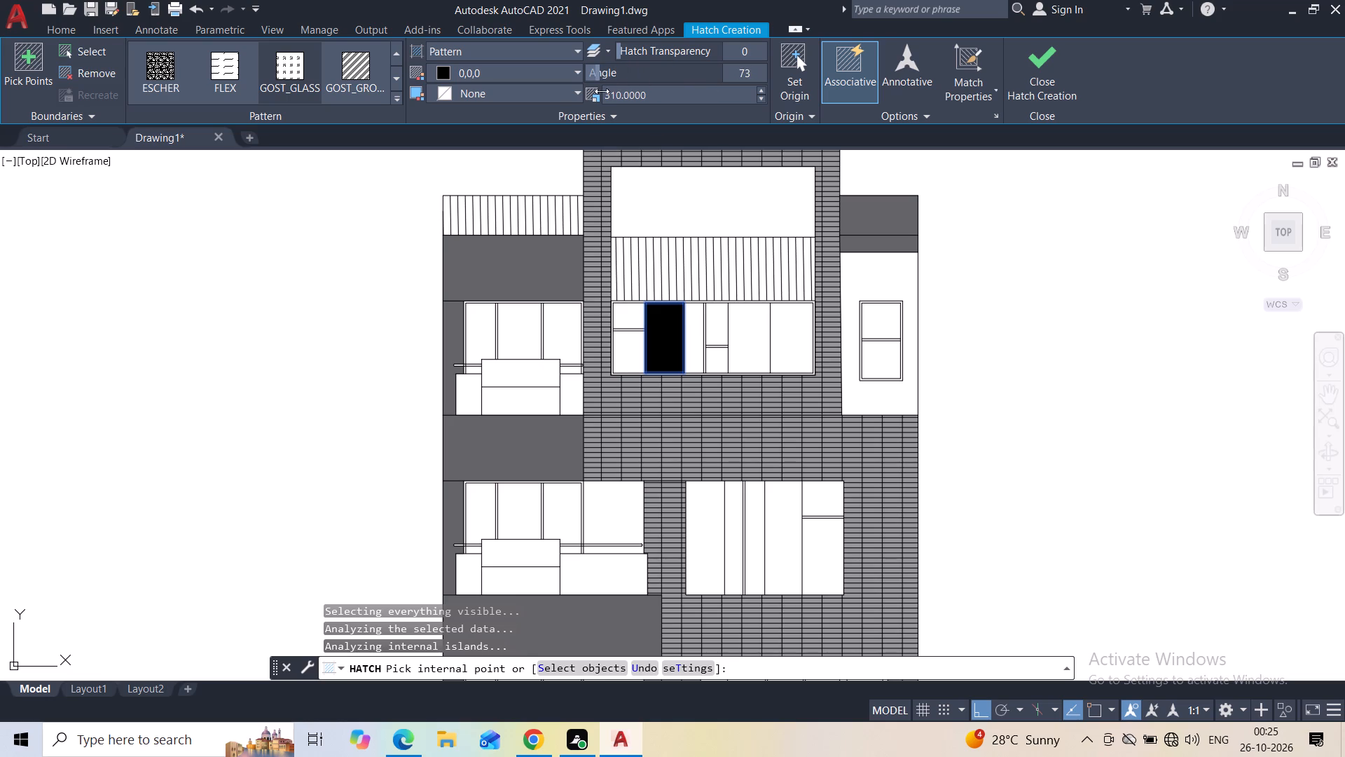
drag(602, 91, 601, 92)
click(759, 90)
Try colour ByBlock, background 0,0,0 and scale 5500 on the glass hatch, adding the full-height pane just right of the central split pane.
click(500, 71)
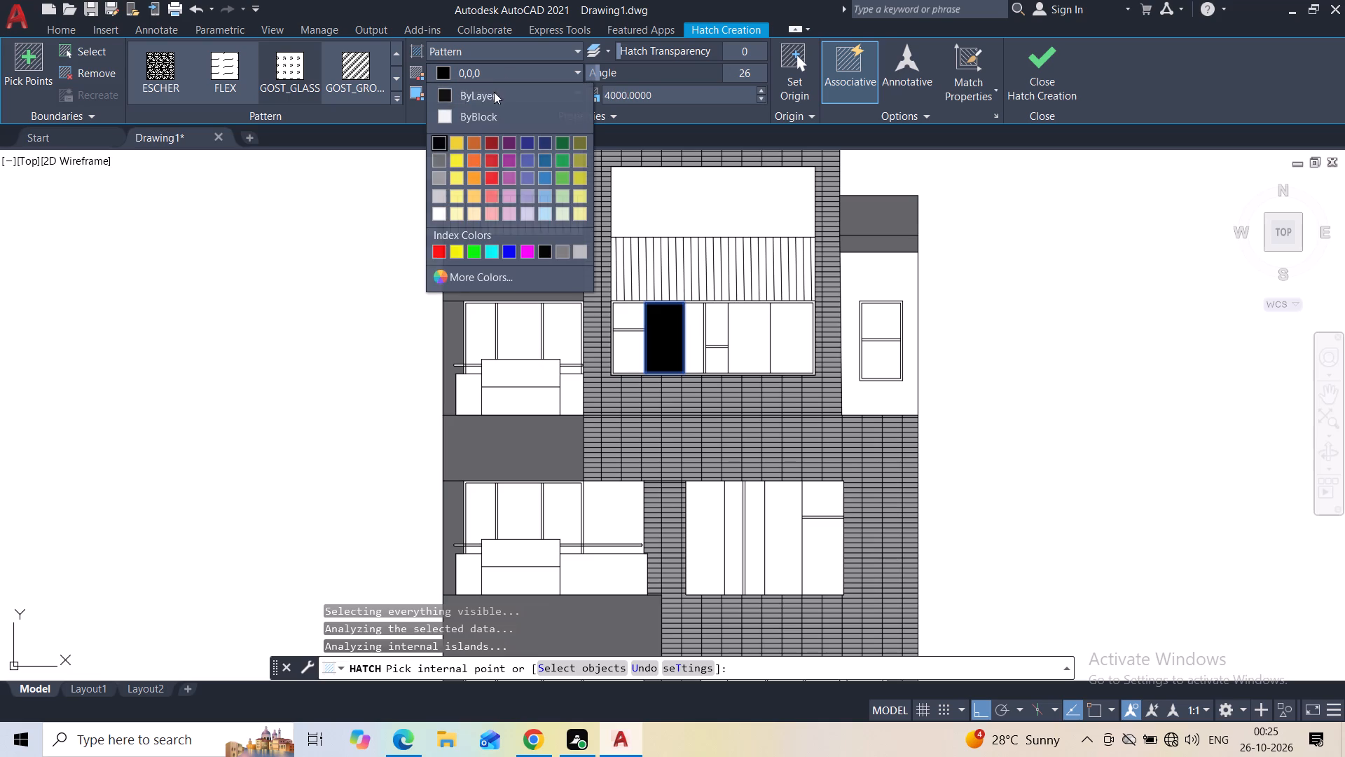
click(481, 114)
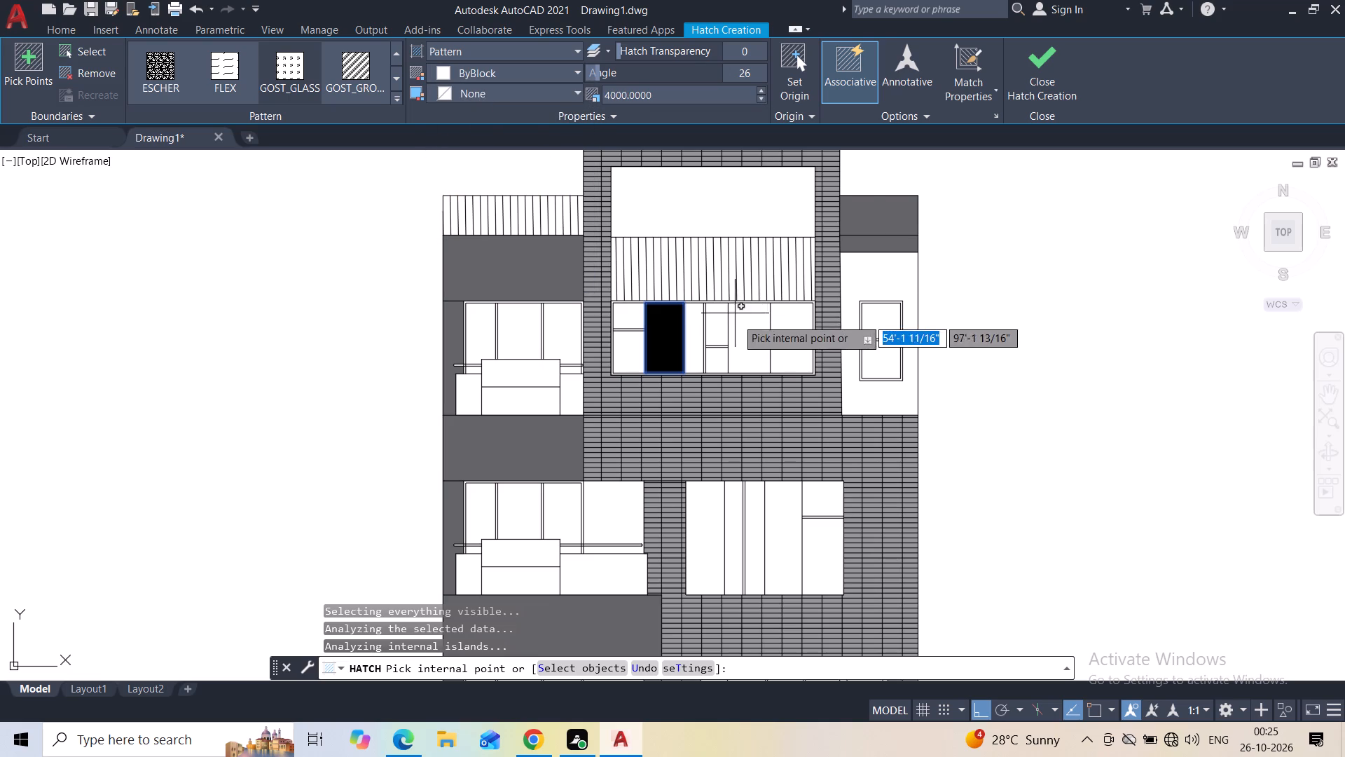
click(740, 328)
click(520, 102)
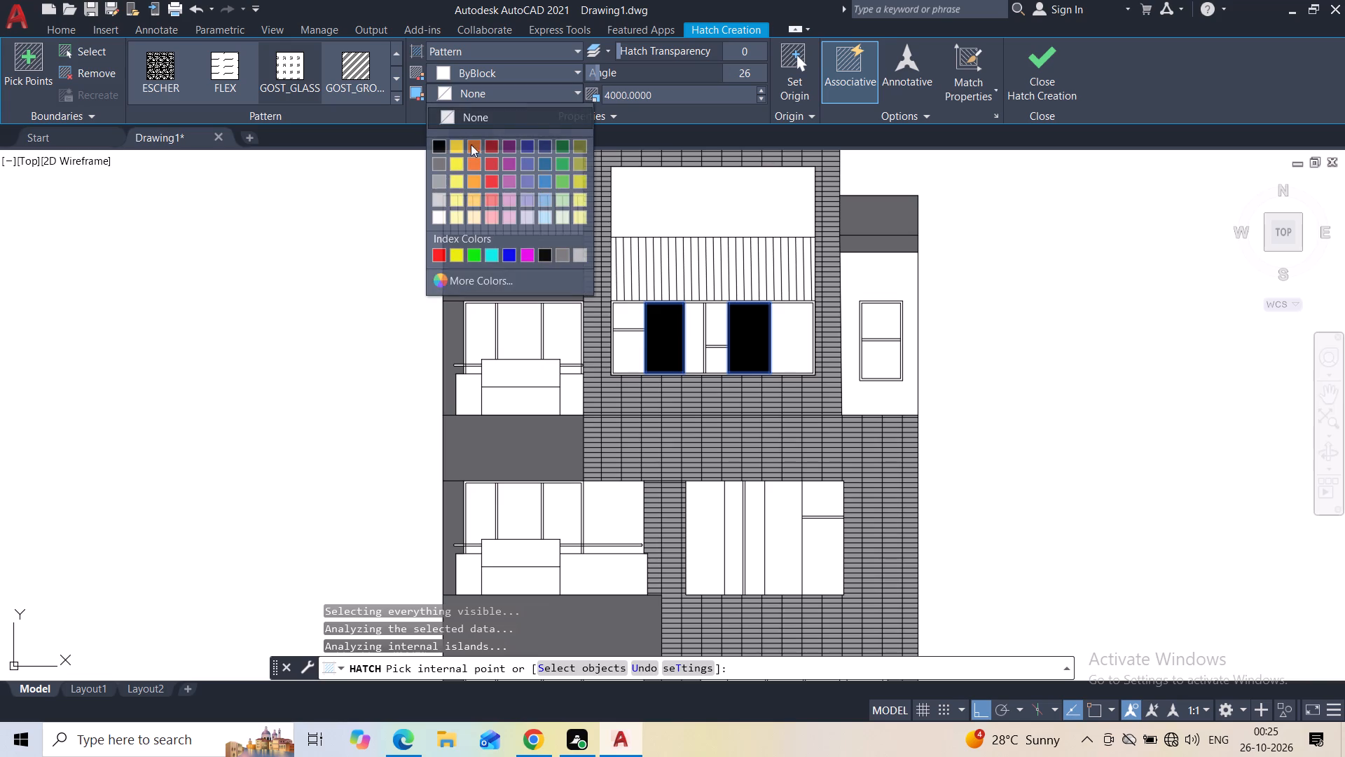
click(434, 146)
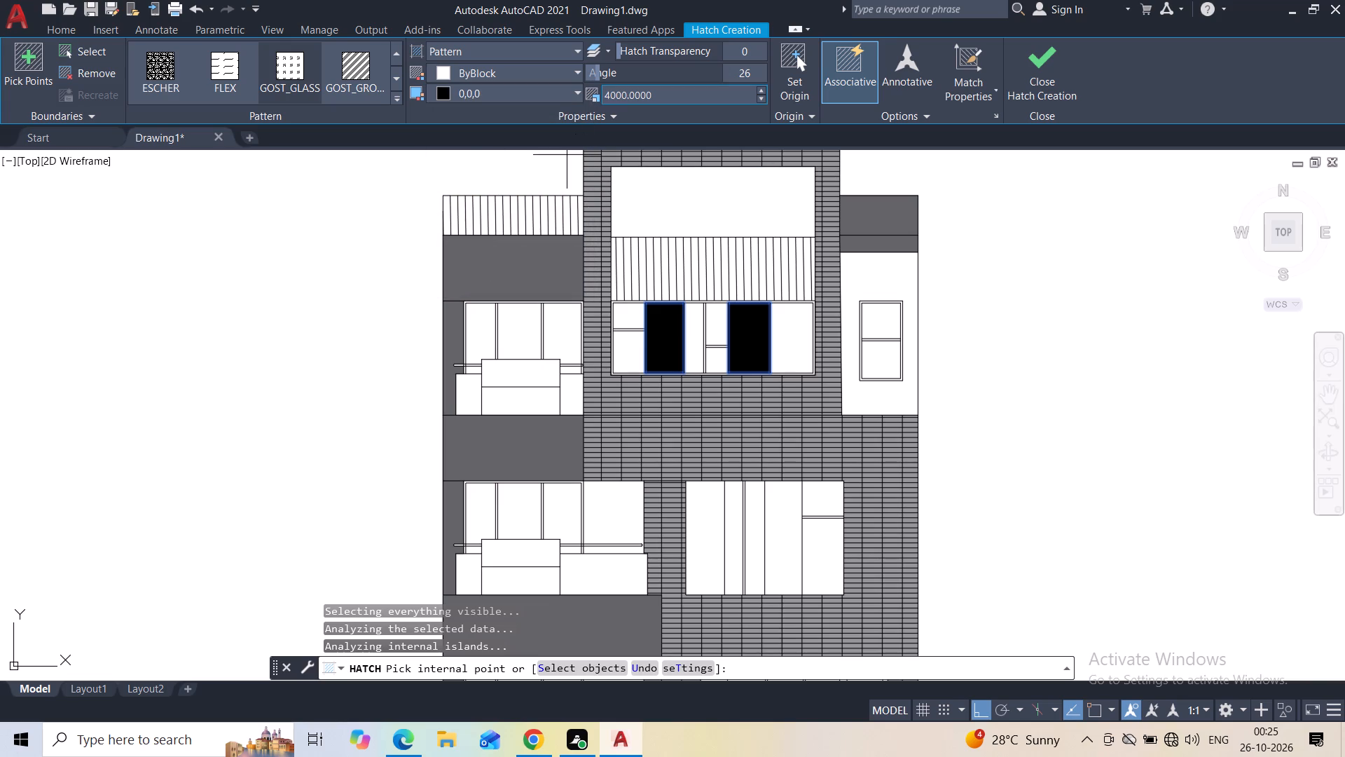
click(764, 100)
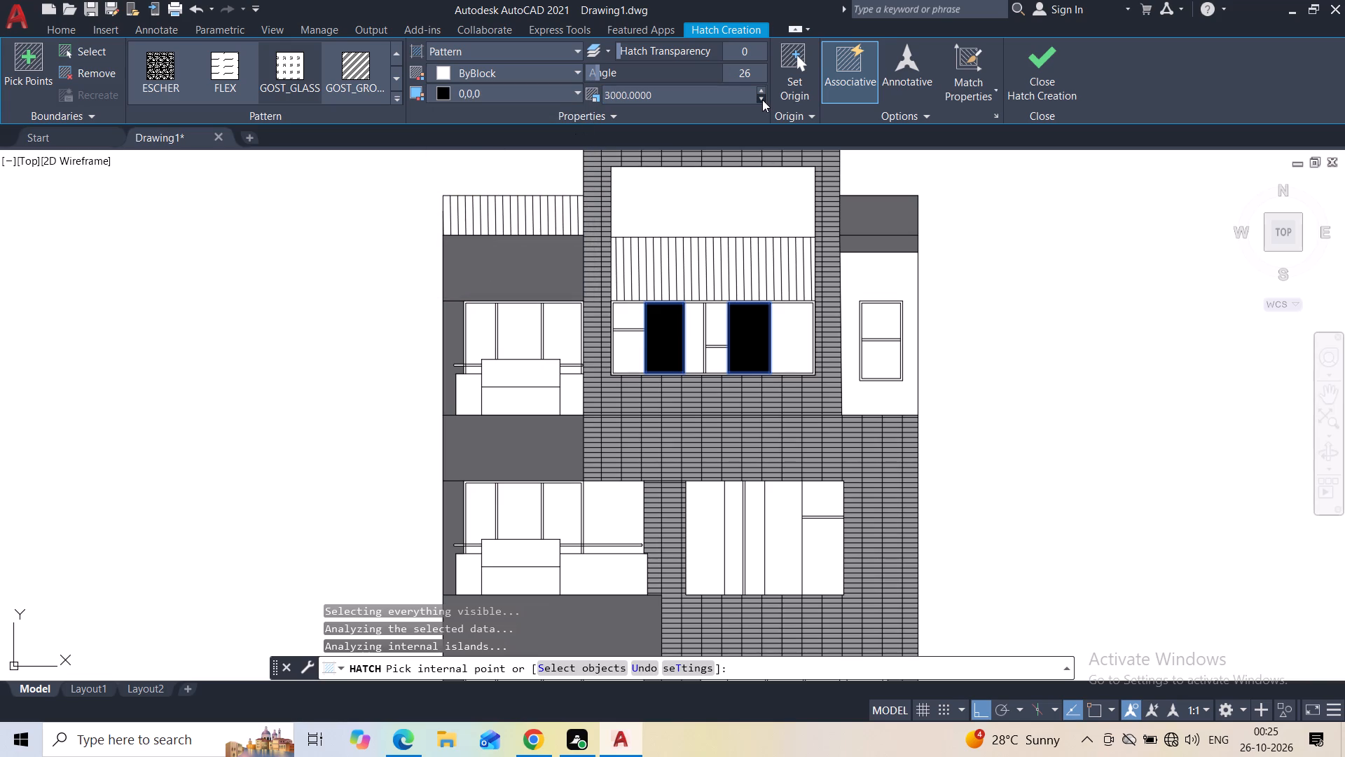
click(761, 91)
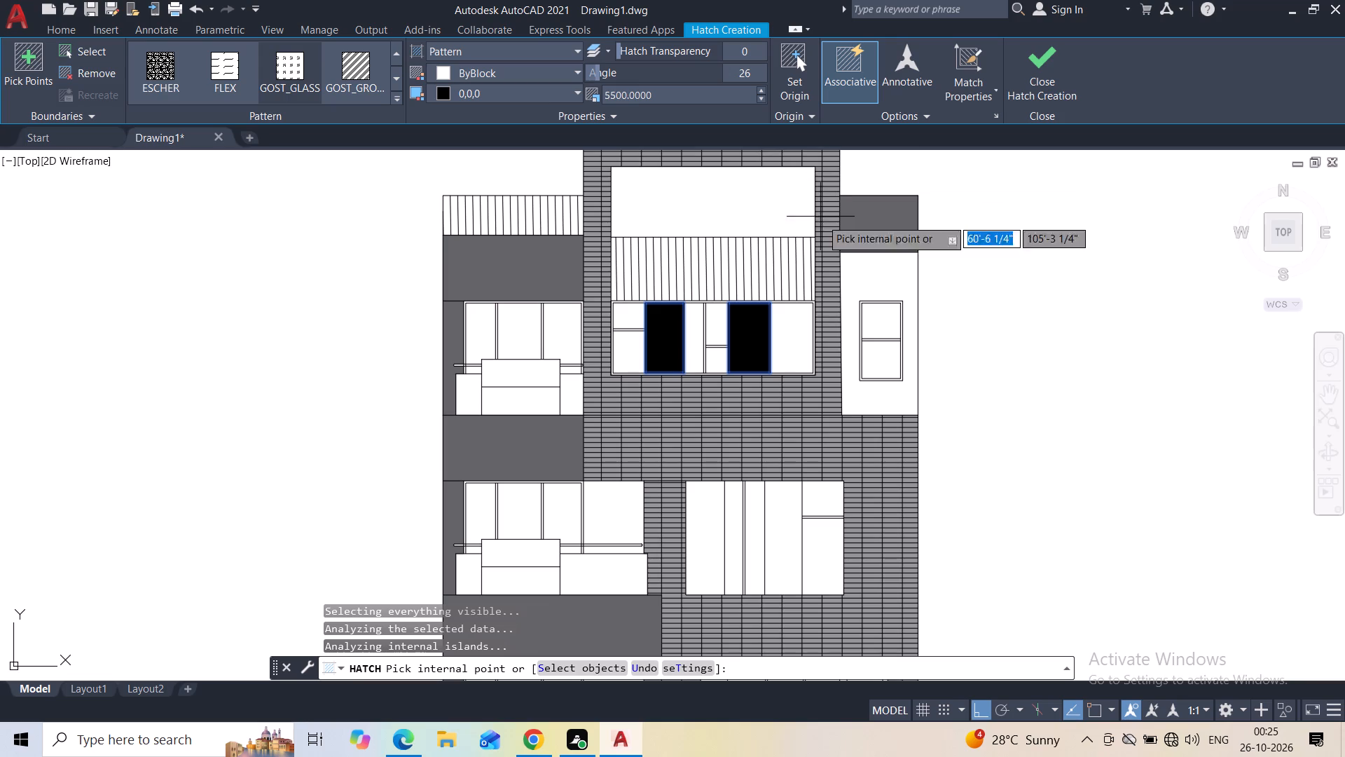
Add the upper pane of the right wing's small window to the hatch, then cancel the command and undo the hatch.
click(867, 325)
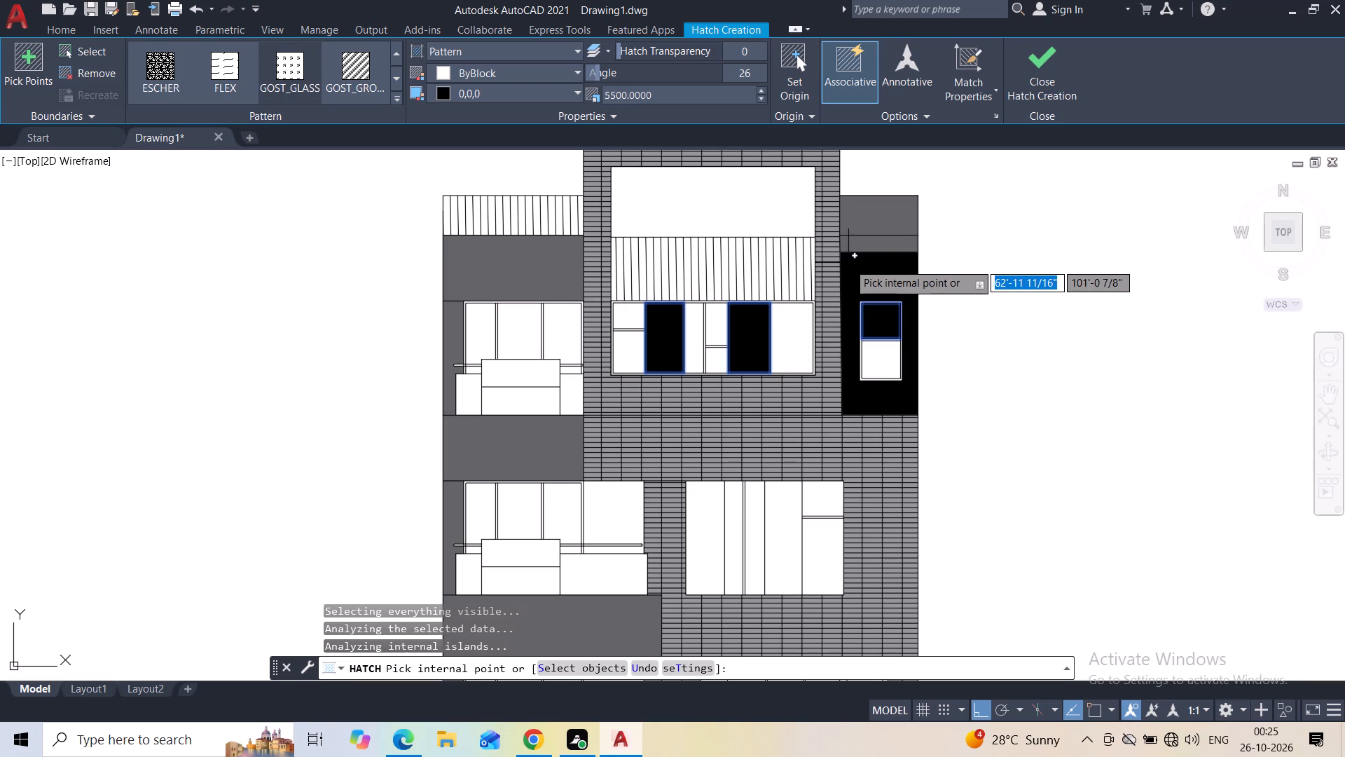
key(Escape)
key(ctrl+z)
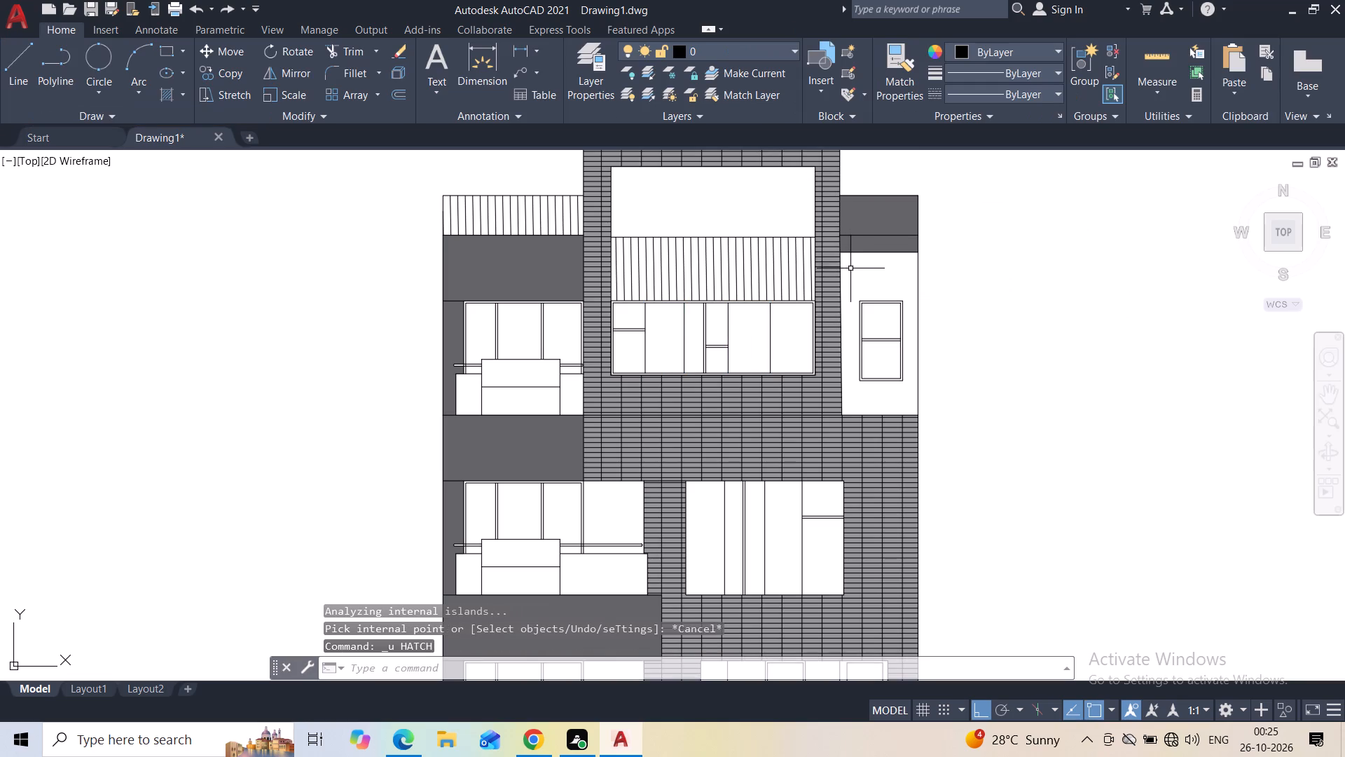
Hatch the topmost left balcony's handrail with the SOLID pattern in colour 0,0,0, on both sides of the raised parapet panel.
key(h)
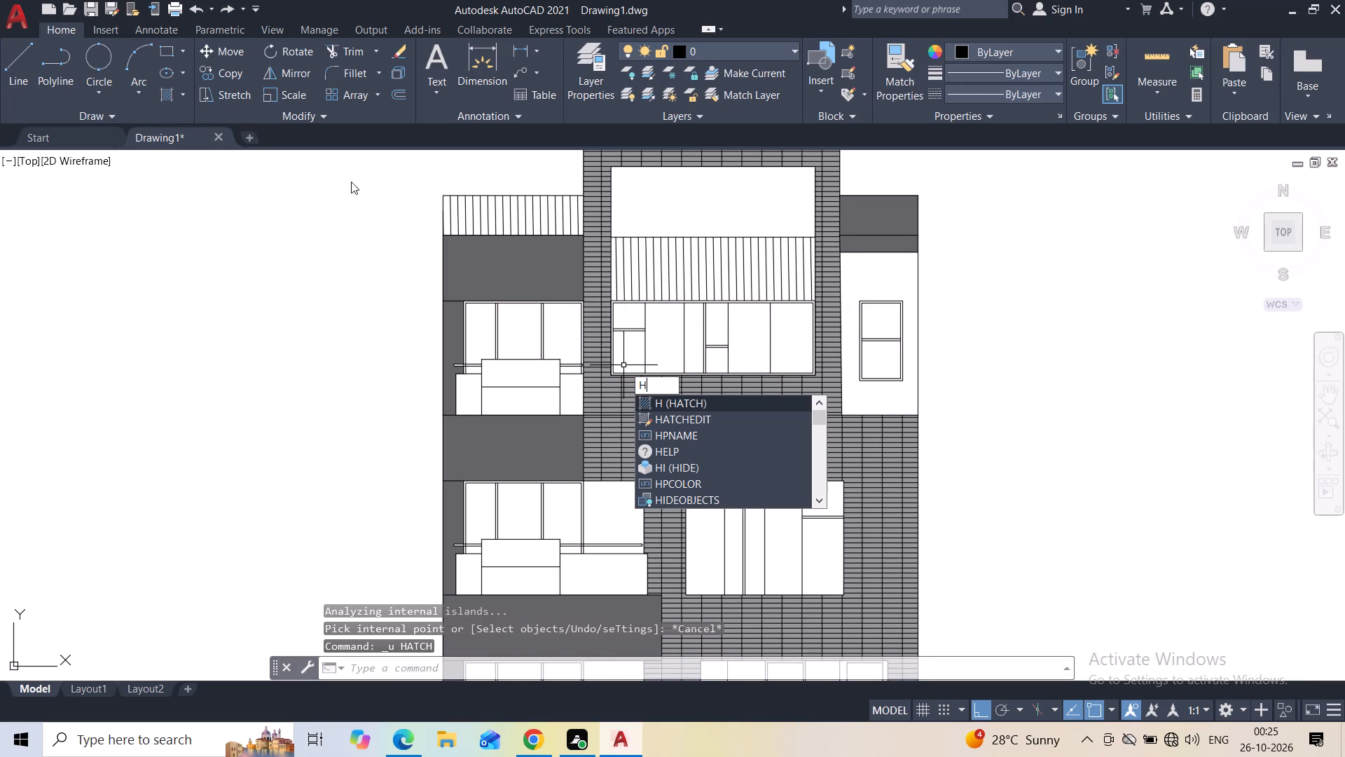
click(658, 400)
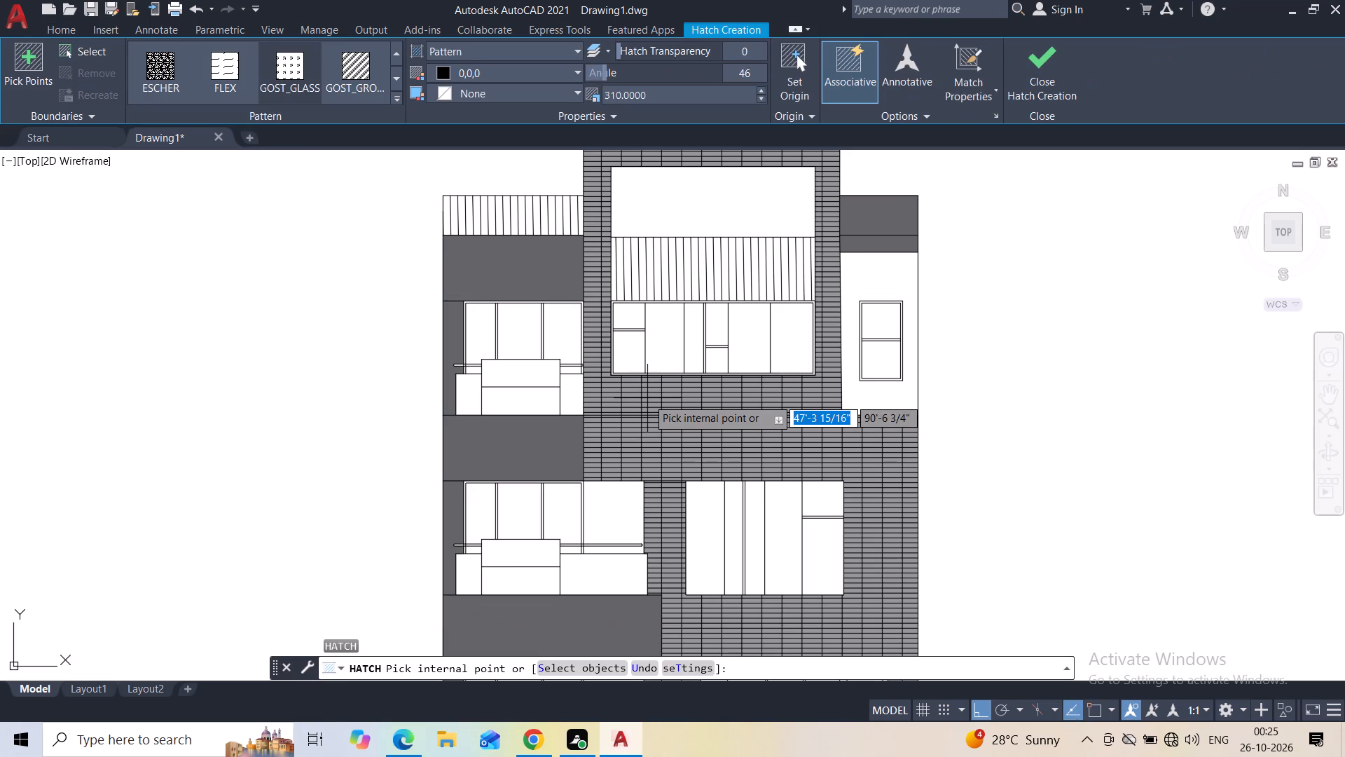
click(394, 99)
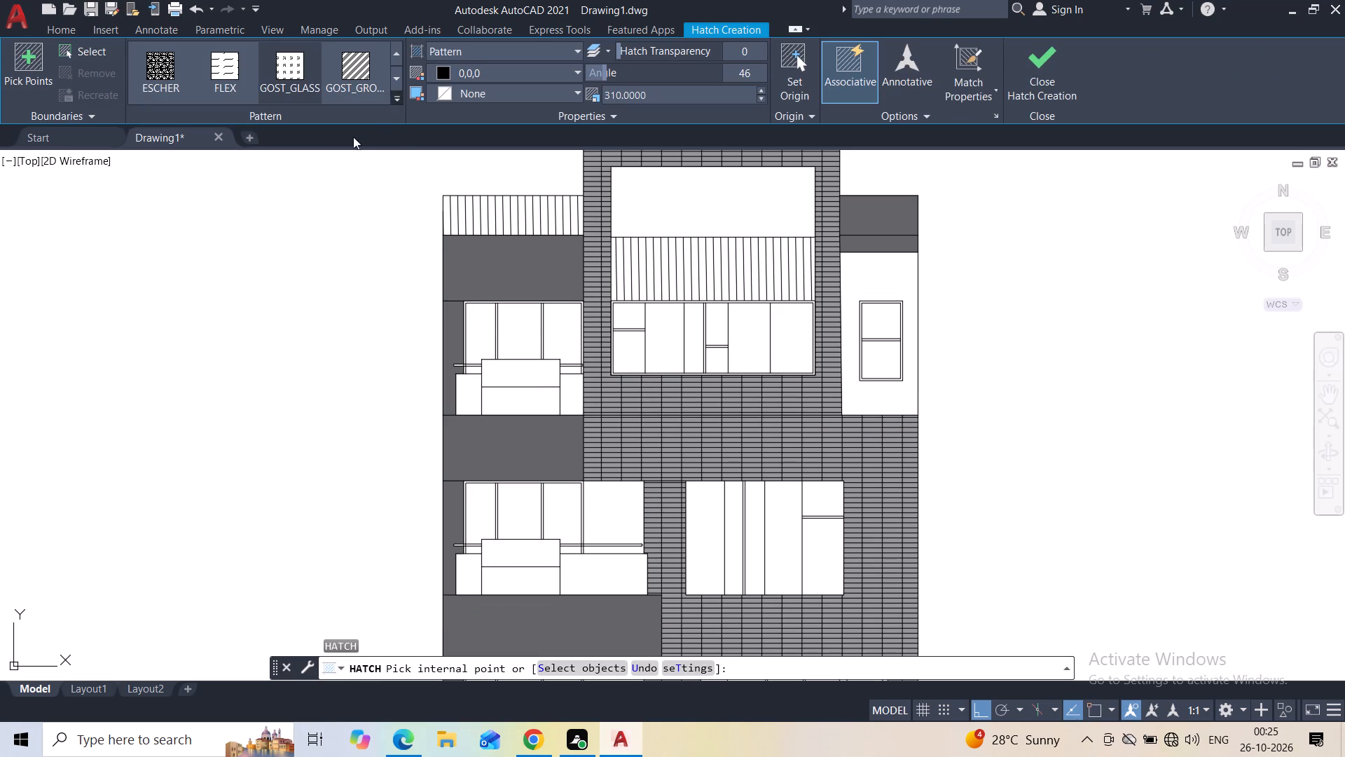
scroll(320, 153, up, 16)
click(163, 79)
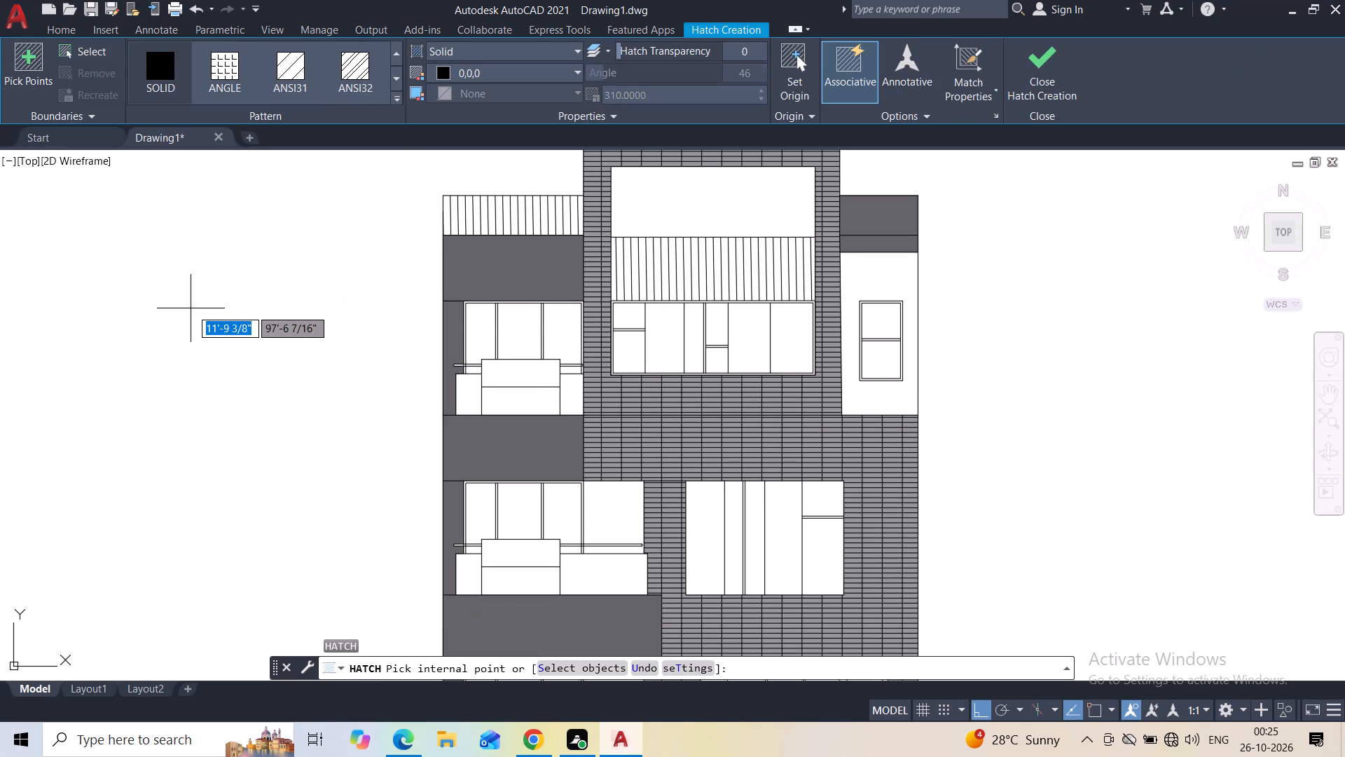
scroll(361, 339, up, 2)
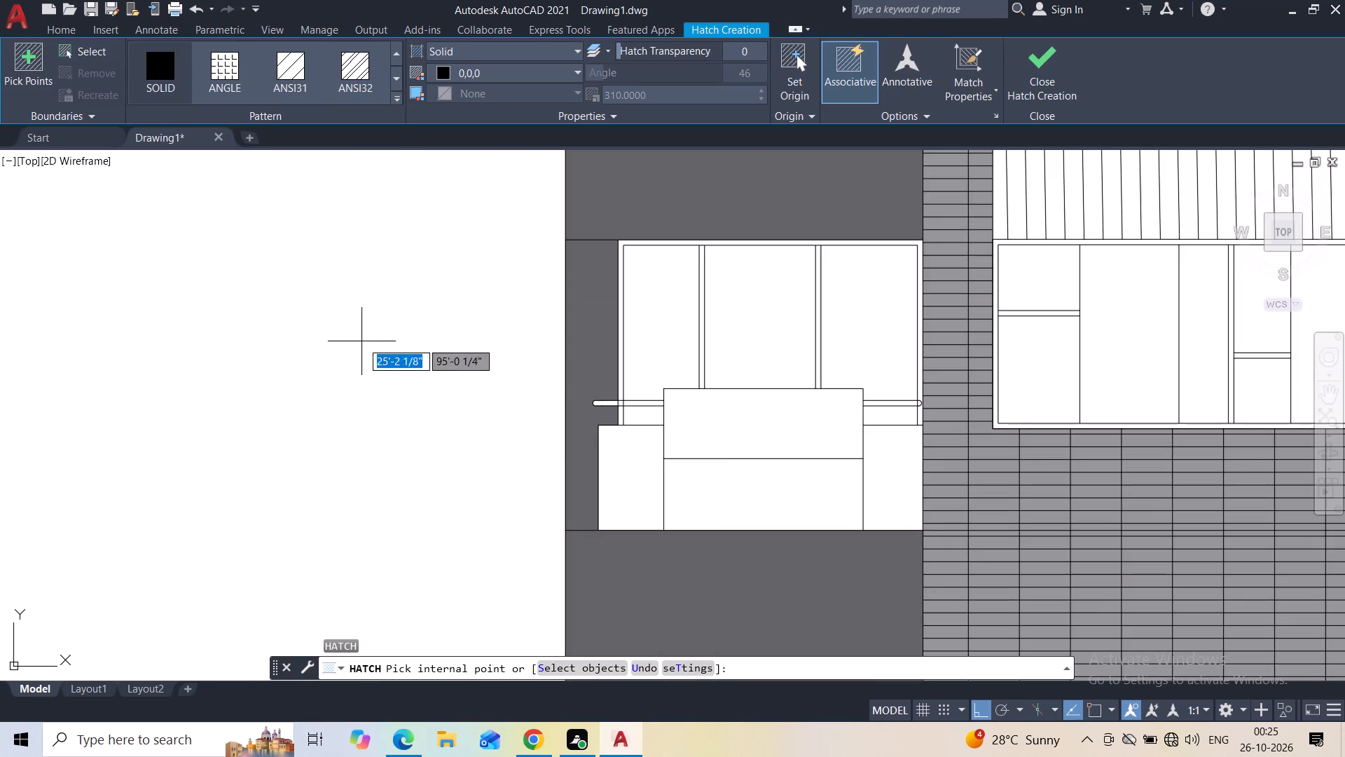
scroll(606, 425, up, 6)
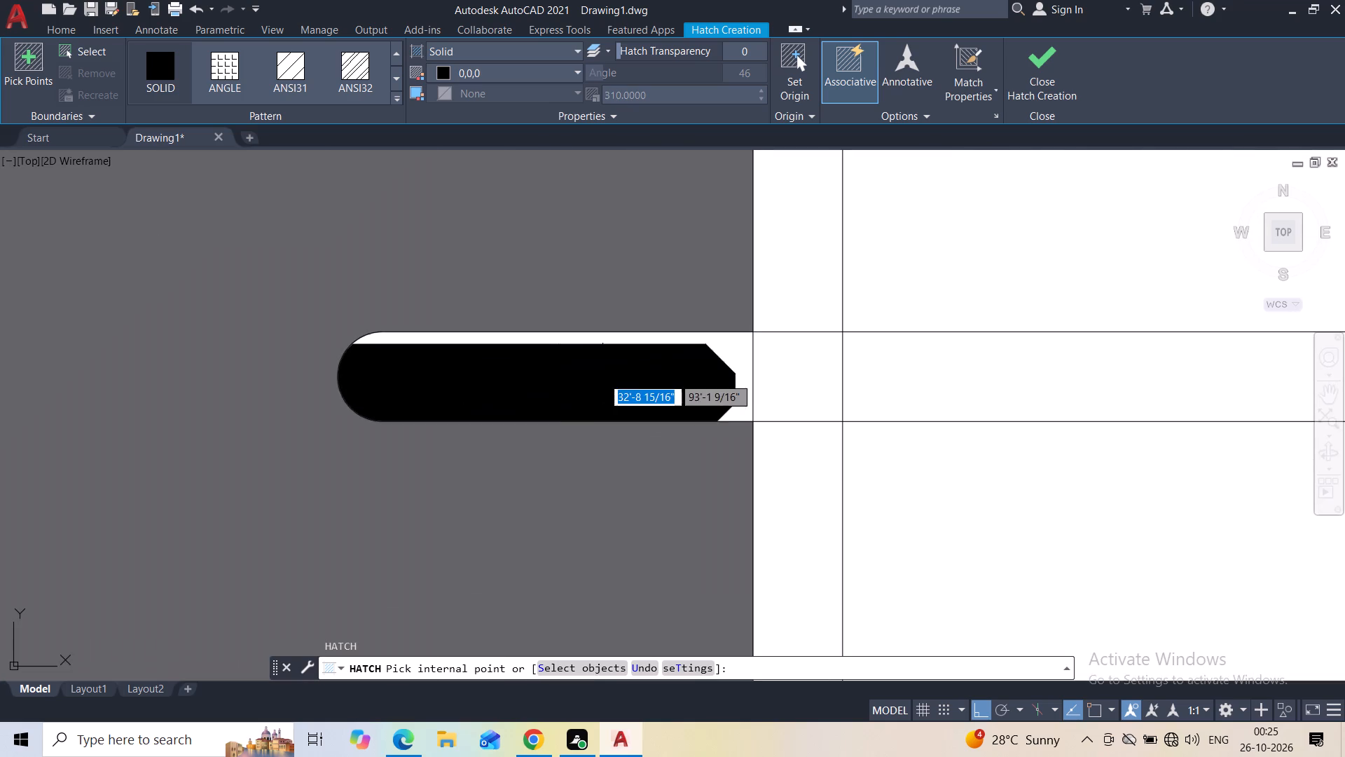
click(603, 376)
click(817, 365)
click(871, 367)
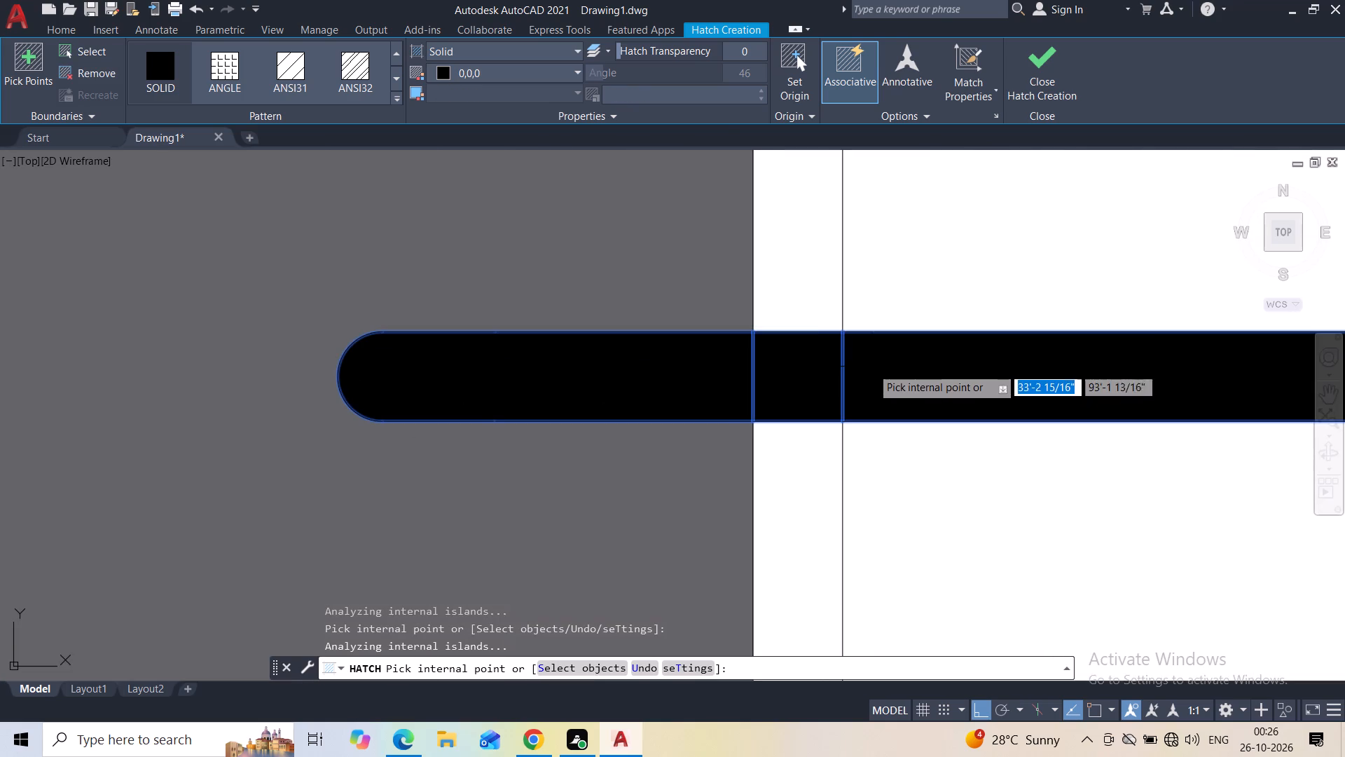
scroll(865, 373, down, 3)
middle_drag(854, 374, 463, 357)
scroll(506, 357, down, 2)
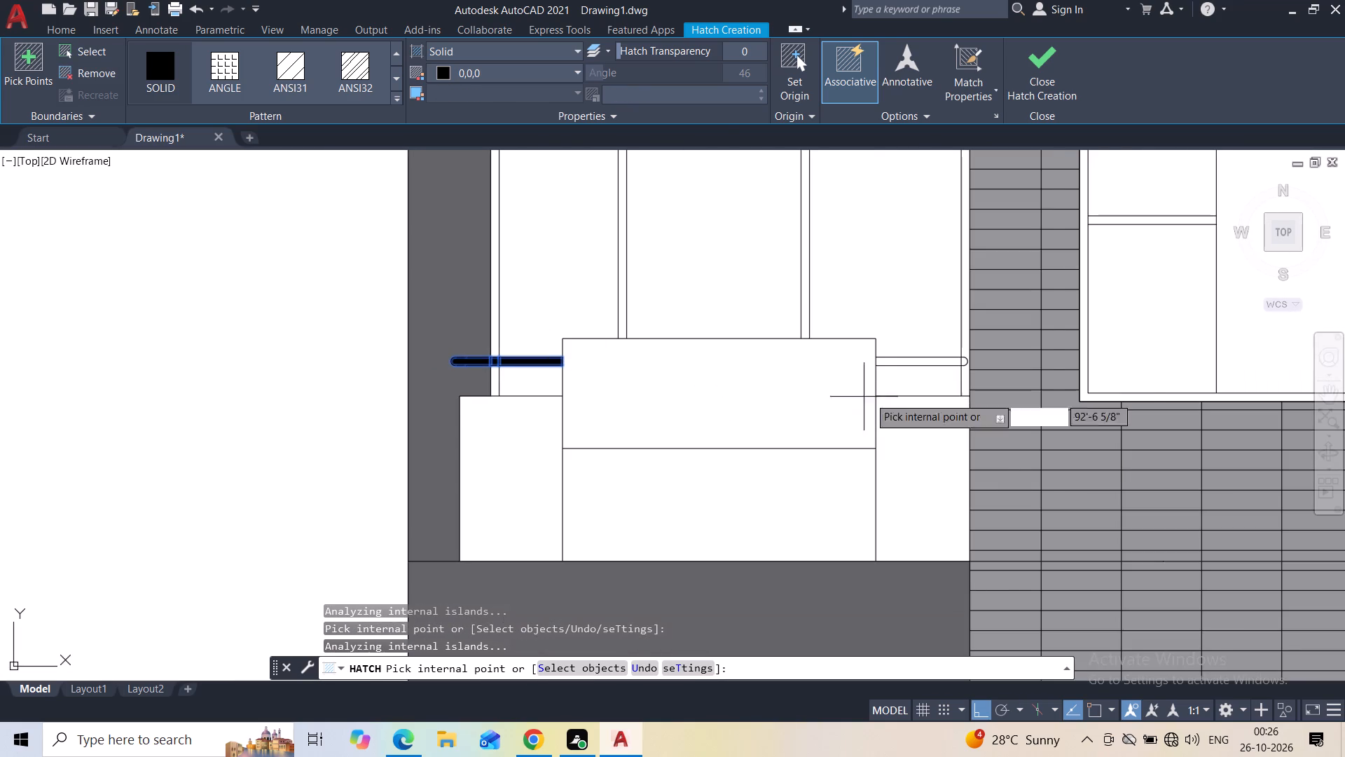
scroll(907, 374, up, 2)
click(893, 345)
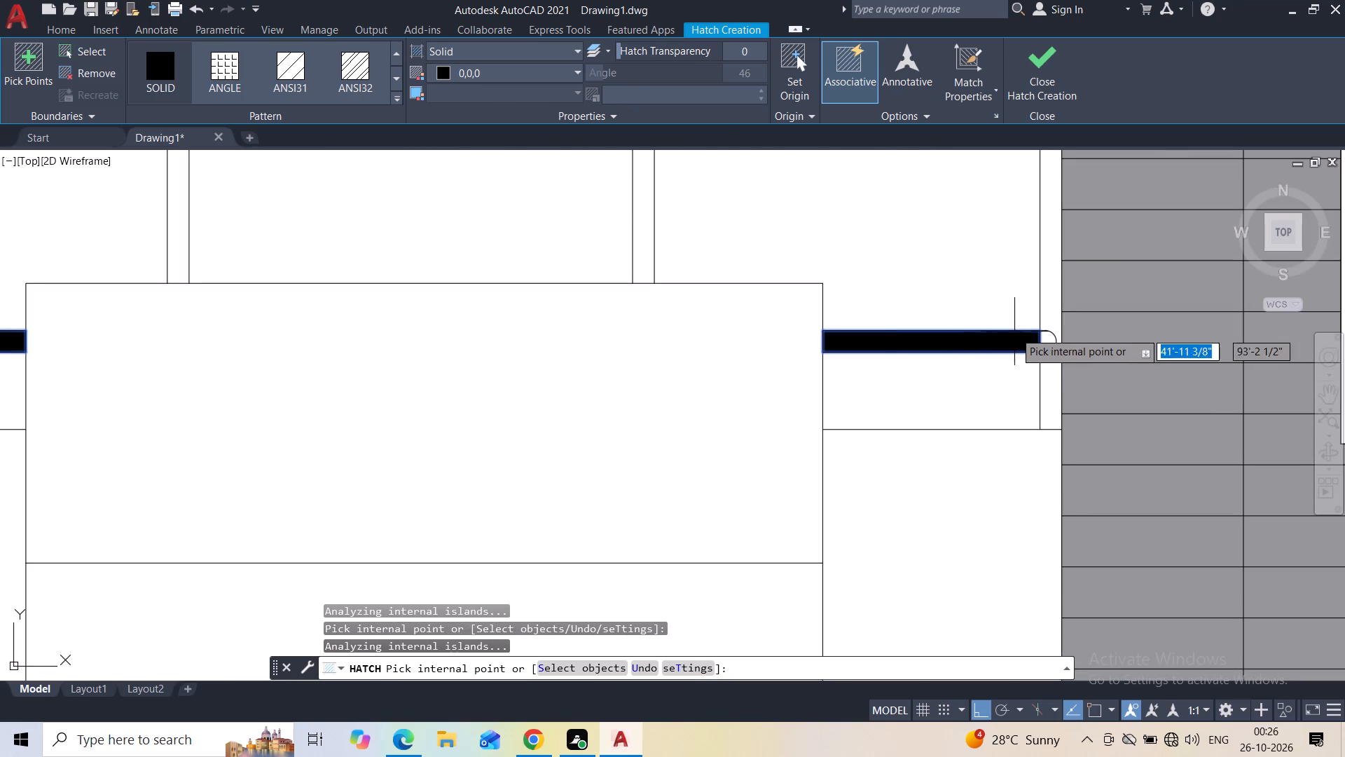
scroll(1041, 336, up, 2)
click(1042, 352)
scroll(920, 378, down, 3)
Add the handrail segments of the second balcony down to the solid black hatch, on both sides of its raised parapet panel.
middle_drag(820, 441, 800, 268)
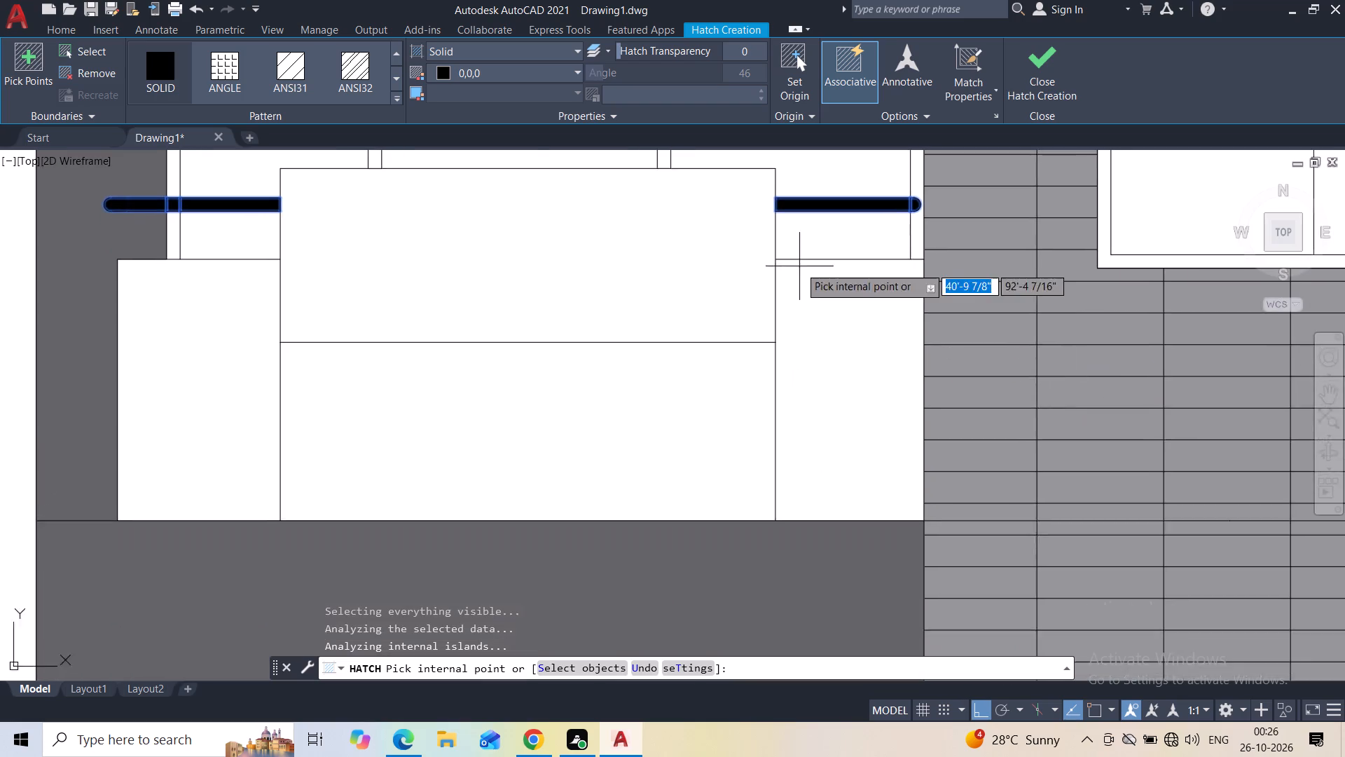
scroll(799, 268, down, 4)
scroll(701, 437, up, 4)
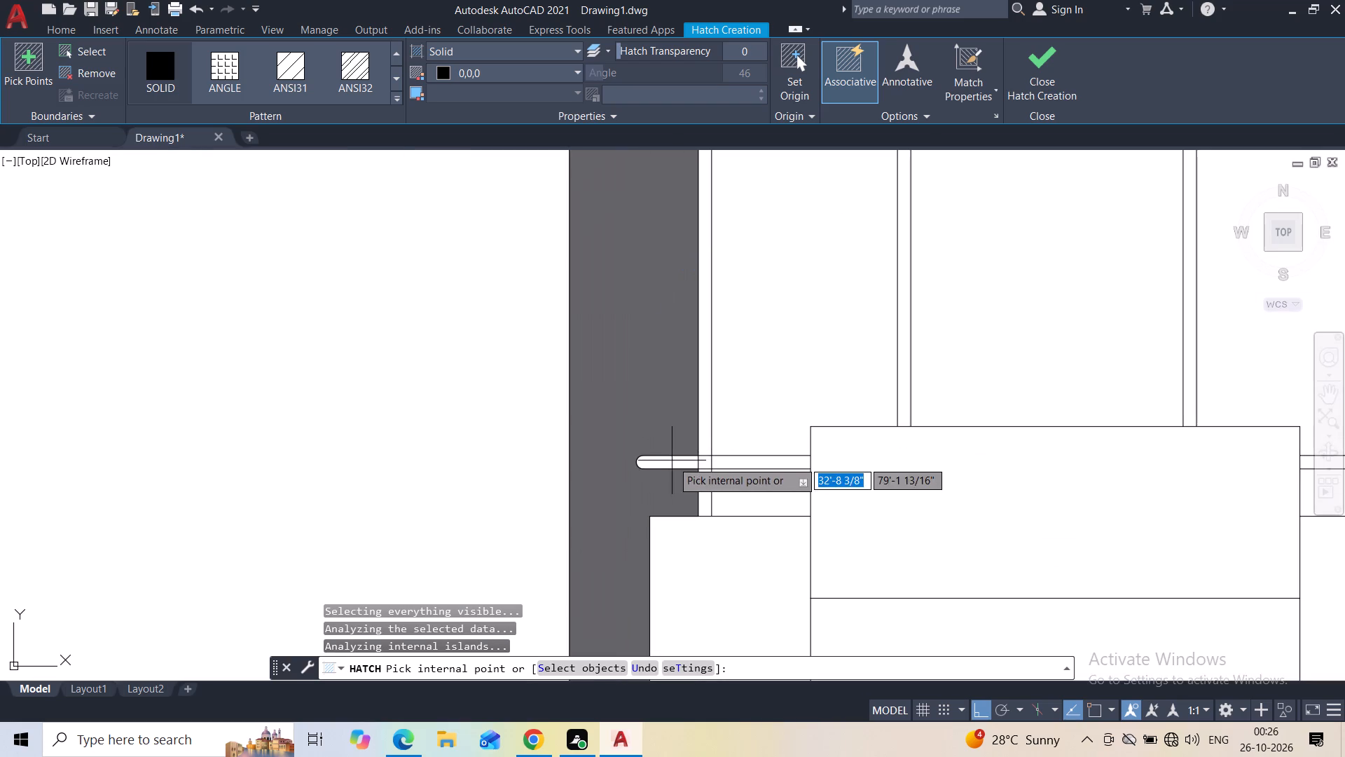
click(672, 461)
scroll(717, 465, up, 4)
click(625, 455)
click(732, 457)
scroll(732, 457, down, 6)
scroll(904, 485, down, 4)
scroll(963, 492, up, 5)
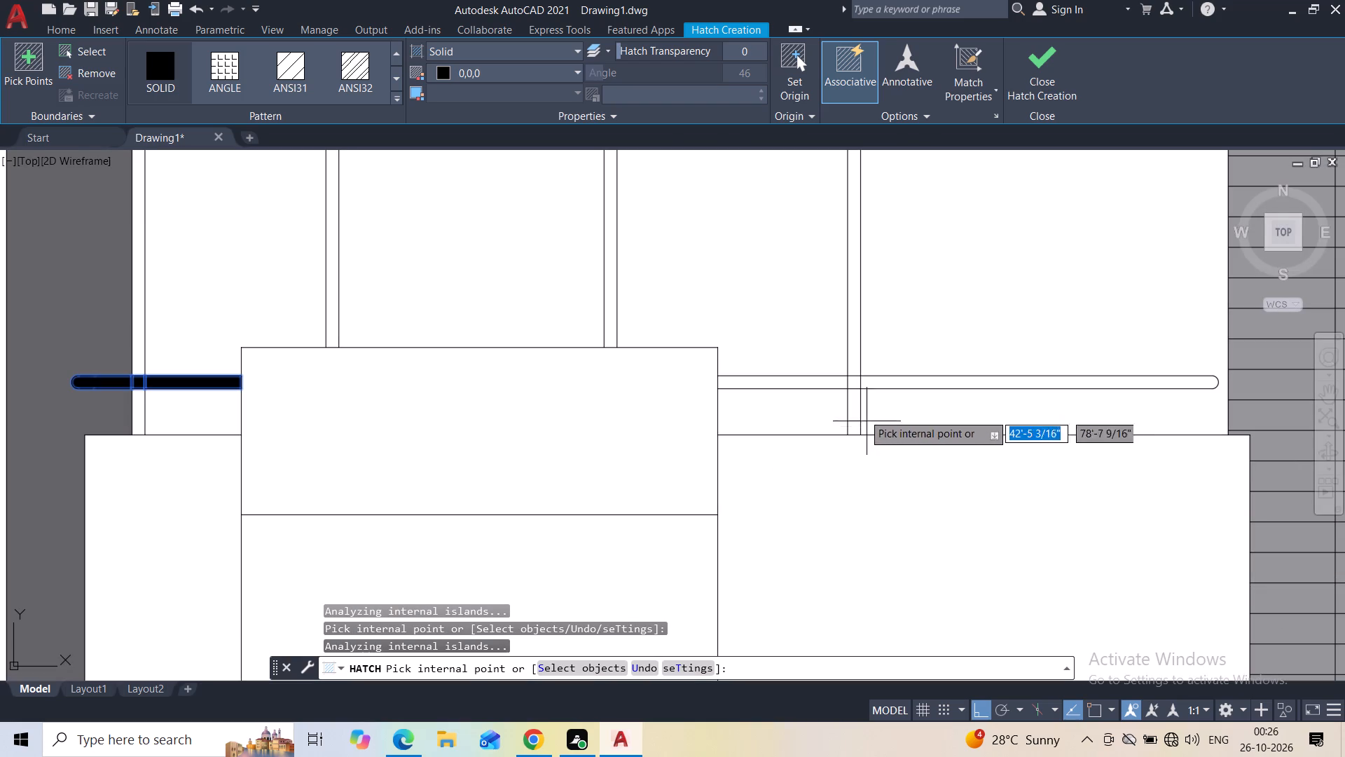
click(822, 385)
click(848, 383)
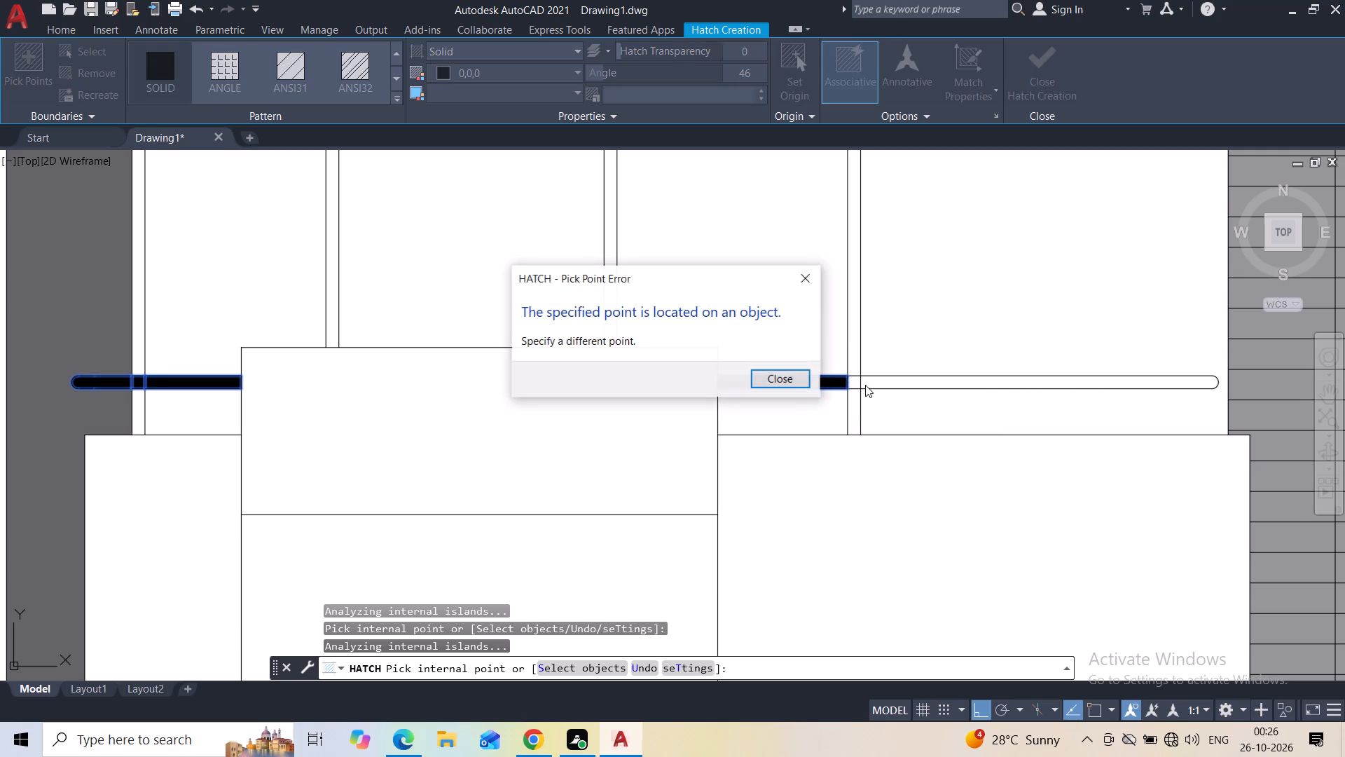
click(803, 277)
scroll(862, 384, up, 3)
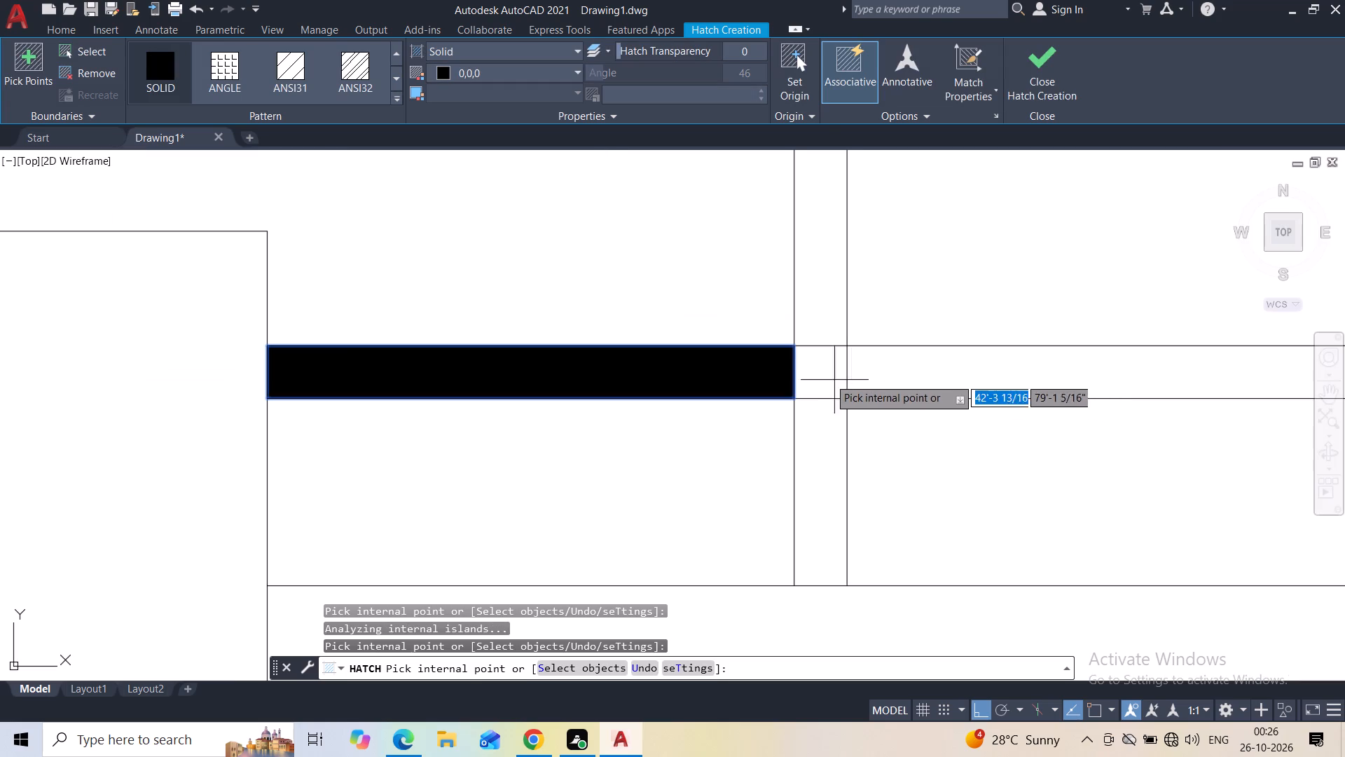
click(829, 378)
click(890, 377)
Fill the third balcony's handrail solid black, including its end segment that extends over the brick cladding.
scroll(890, 377, down, 2)
middle_drag(873, 390, 328, 343)
scroll(743, 340, down, 1)
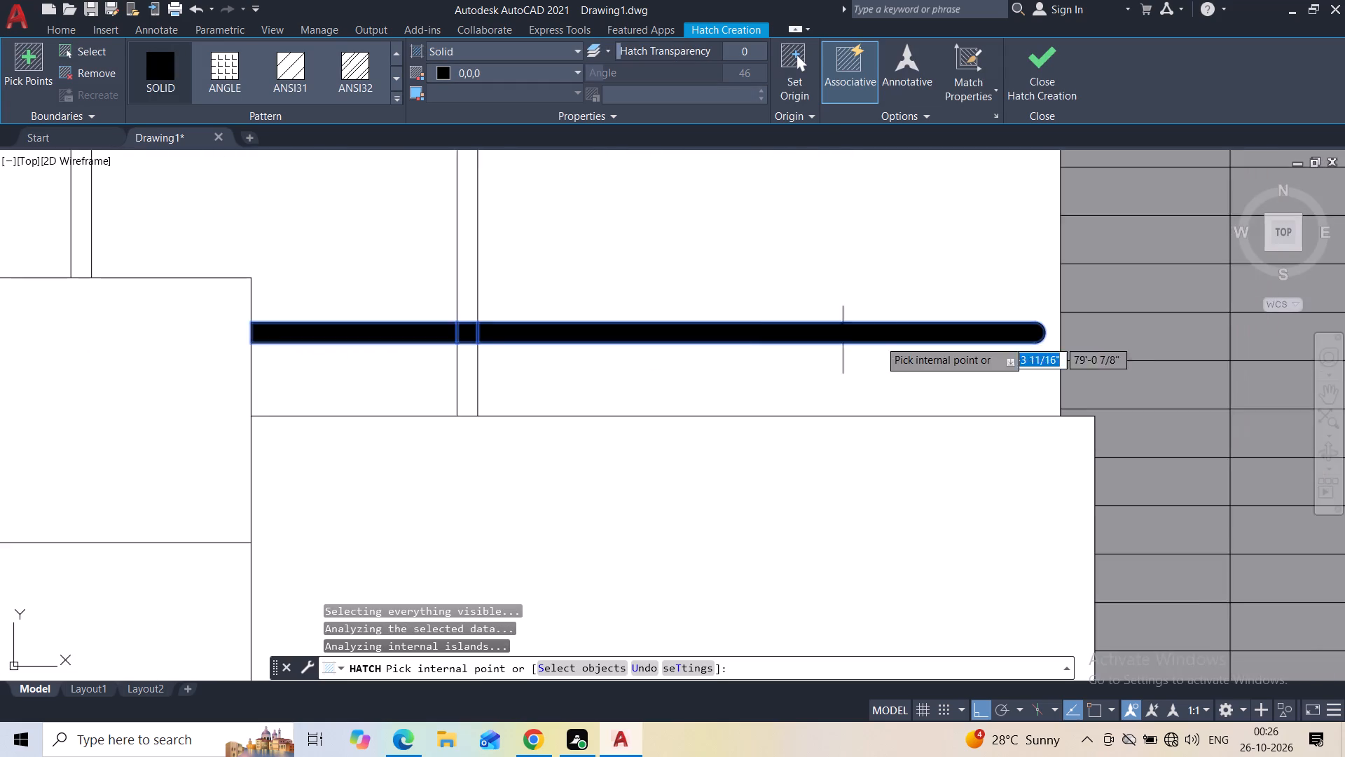
scroll(879, 340, down, 2)
scroll(752, 450, down, 2)
middle_drag(735, 515, 783, 251)
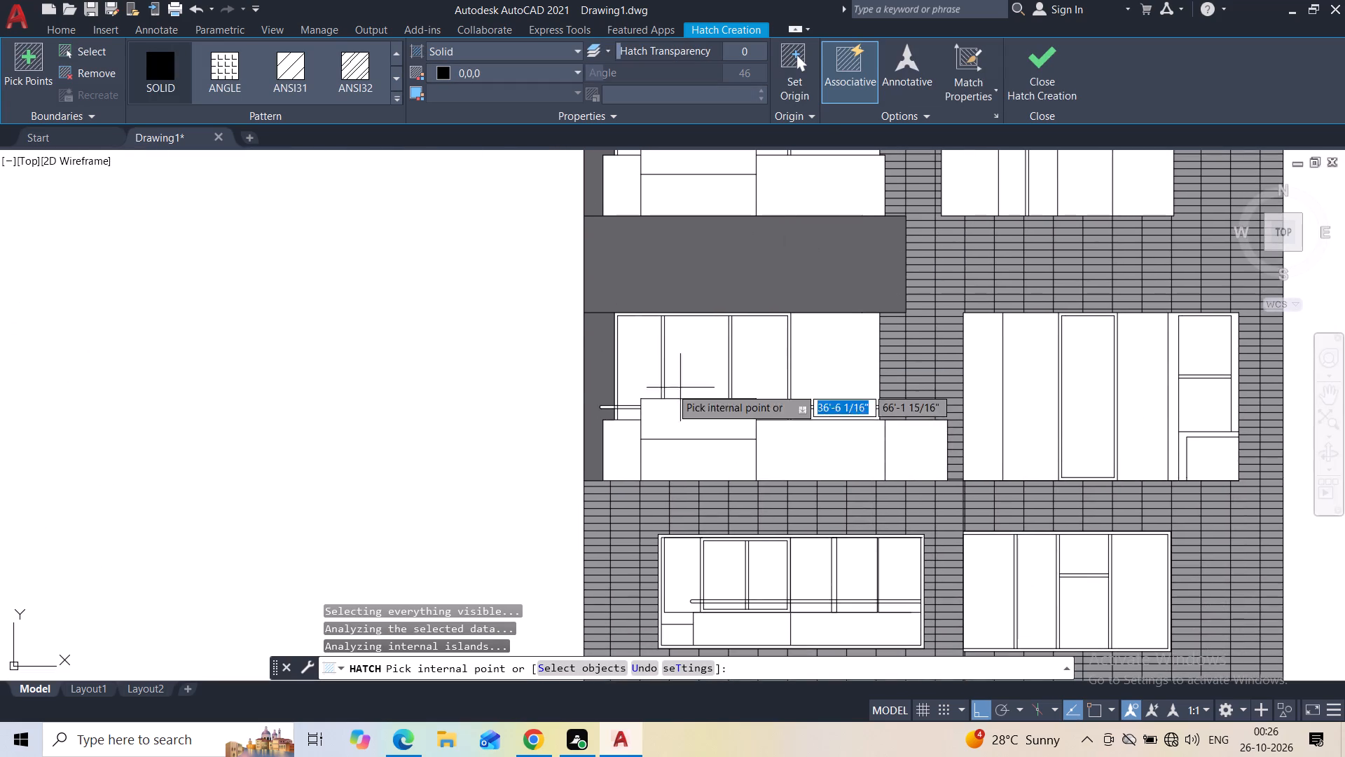
scroll(612, 422, up, 4)
click(579, 328)
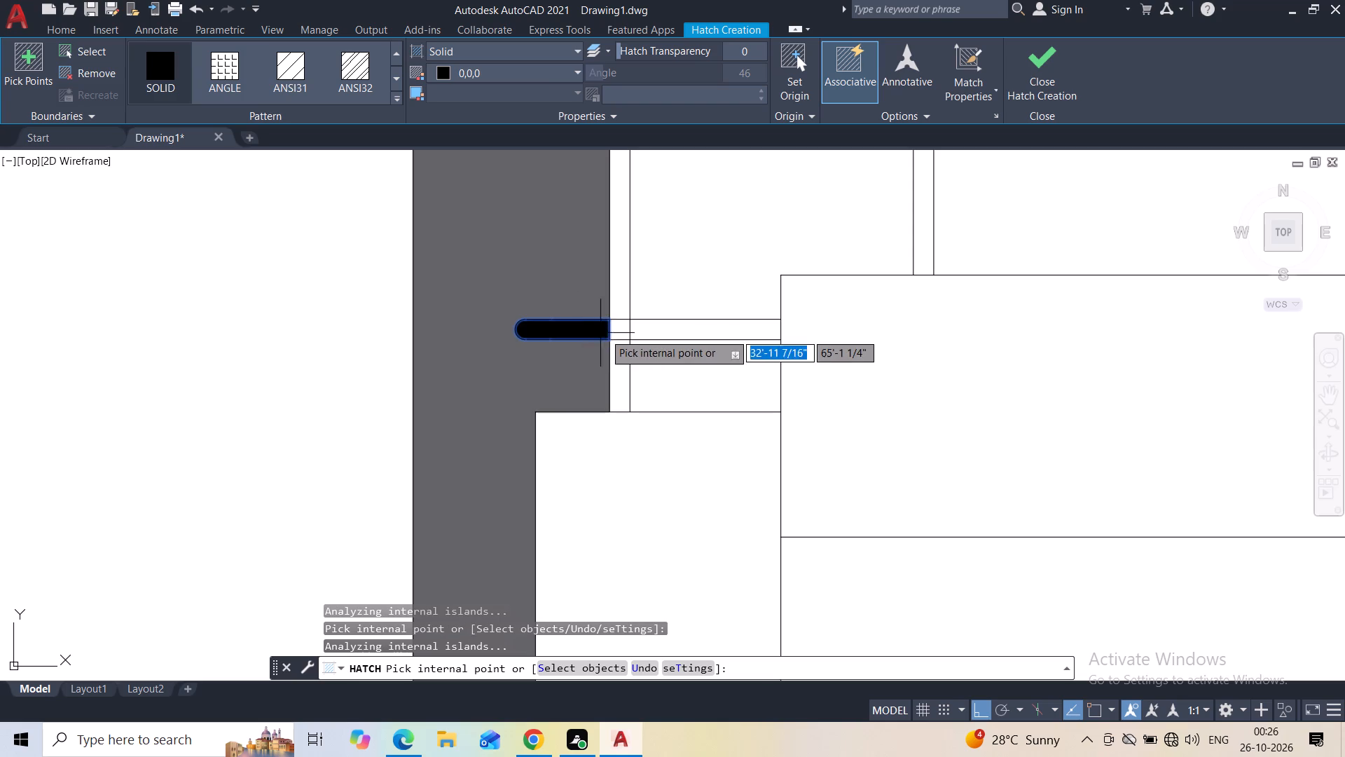
click(620, 333)
click(639, 334)
scroll(768, 378, down, 5)
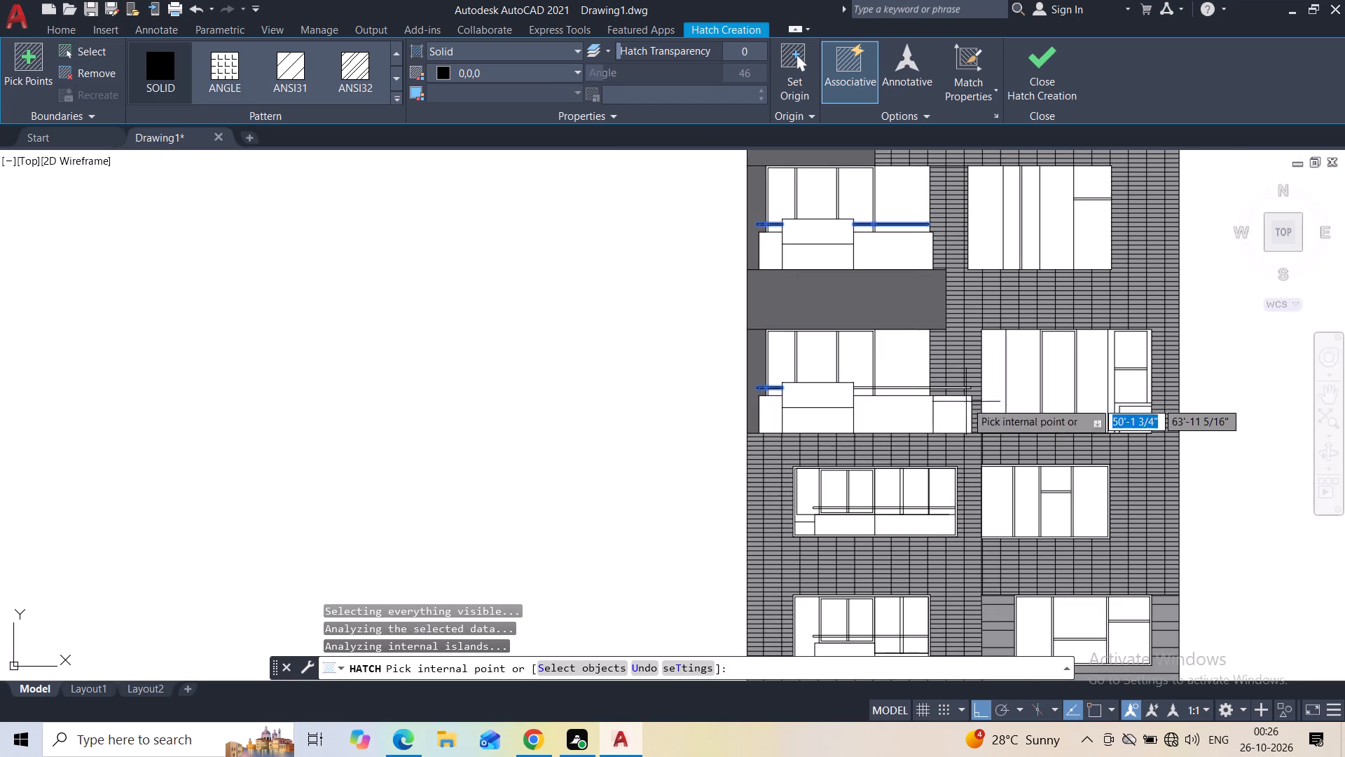
scroll(855, 388, up, 5)
click(882, 373)
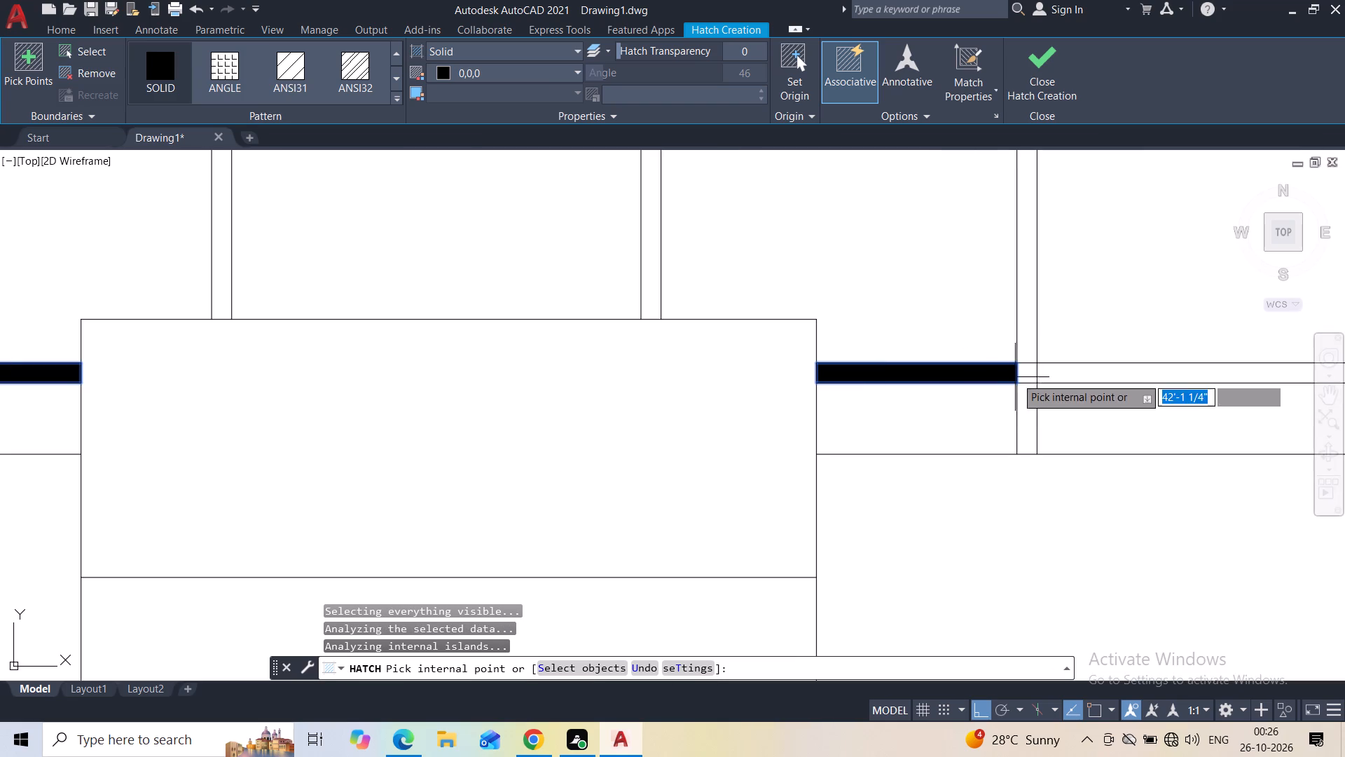
click(1019, 374)
click(1058, 379)
middle_drag(1044, 401, 191, 362)
scroll(442, 383, down, 1)
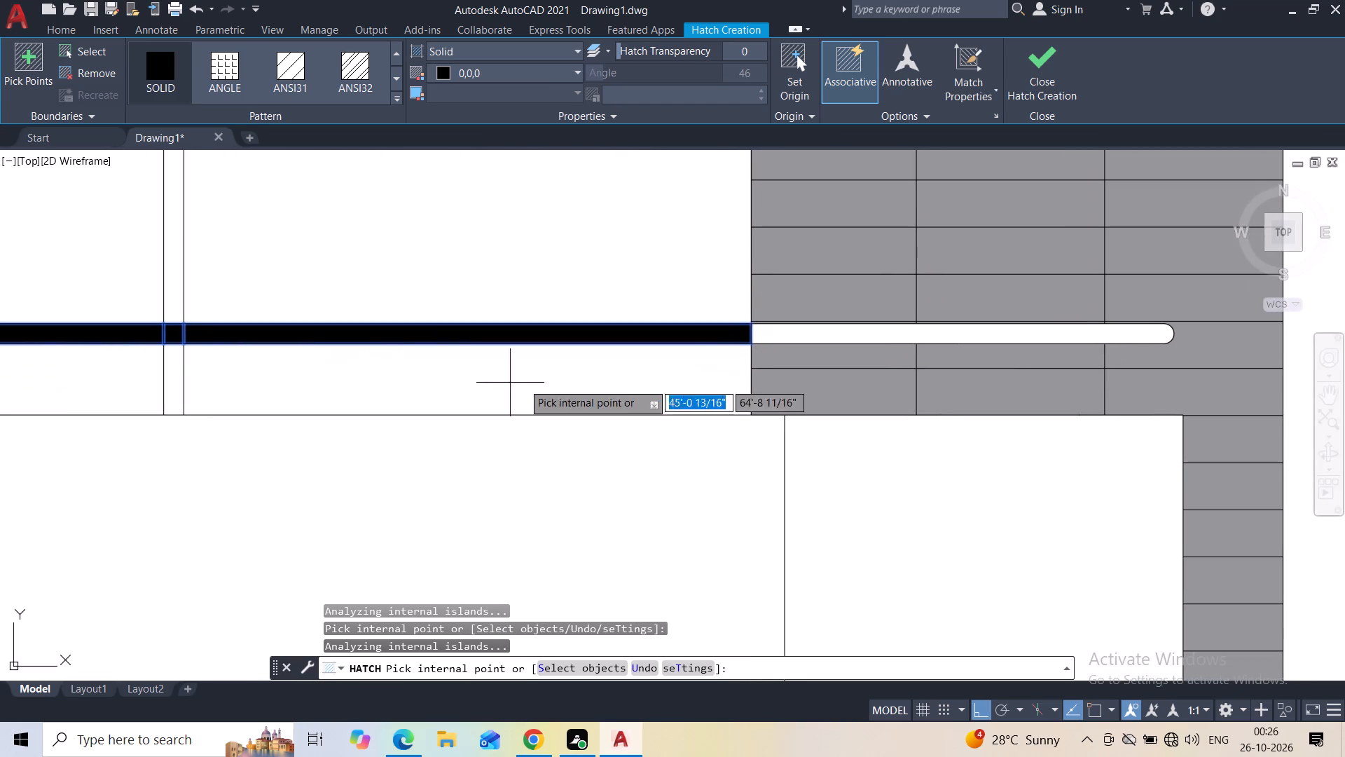
click(790, 339)
Fill the handrail in the framed window below the third balcony solid black, from its rounded left end to the framed double pane's right edge.
scroll(782, 372, down, 3)
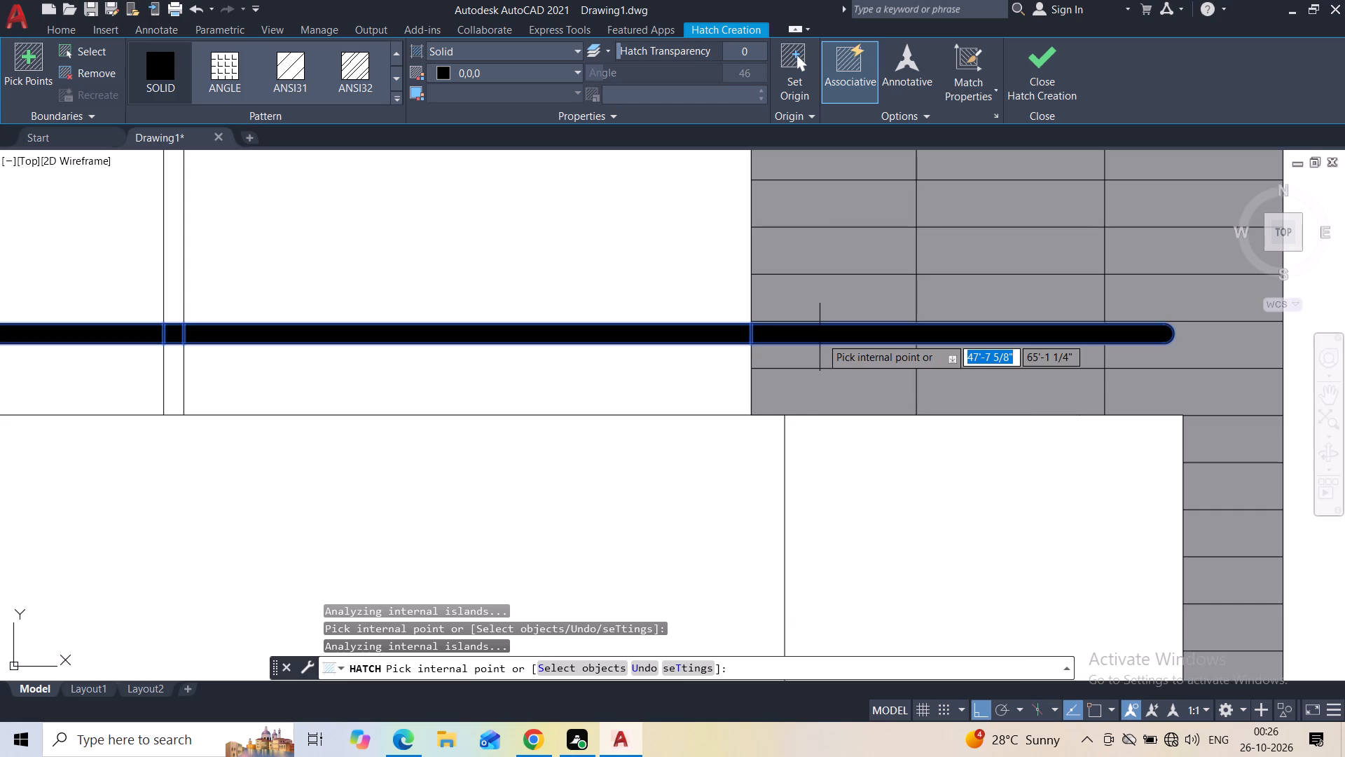
scroll(776, 378, down, 2)
middle_drag(708, 470, 728, 356)
scroll(724, 356, up, 1)
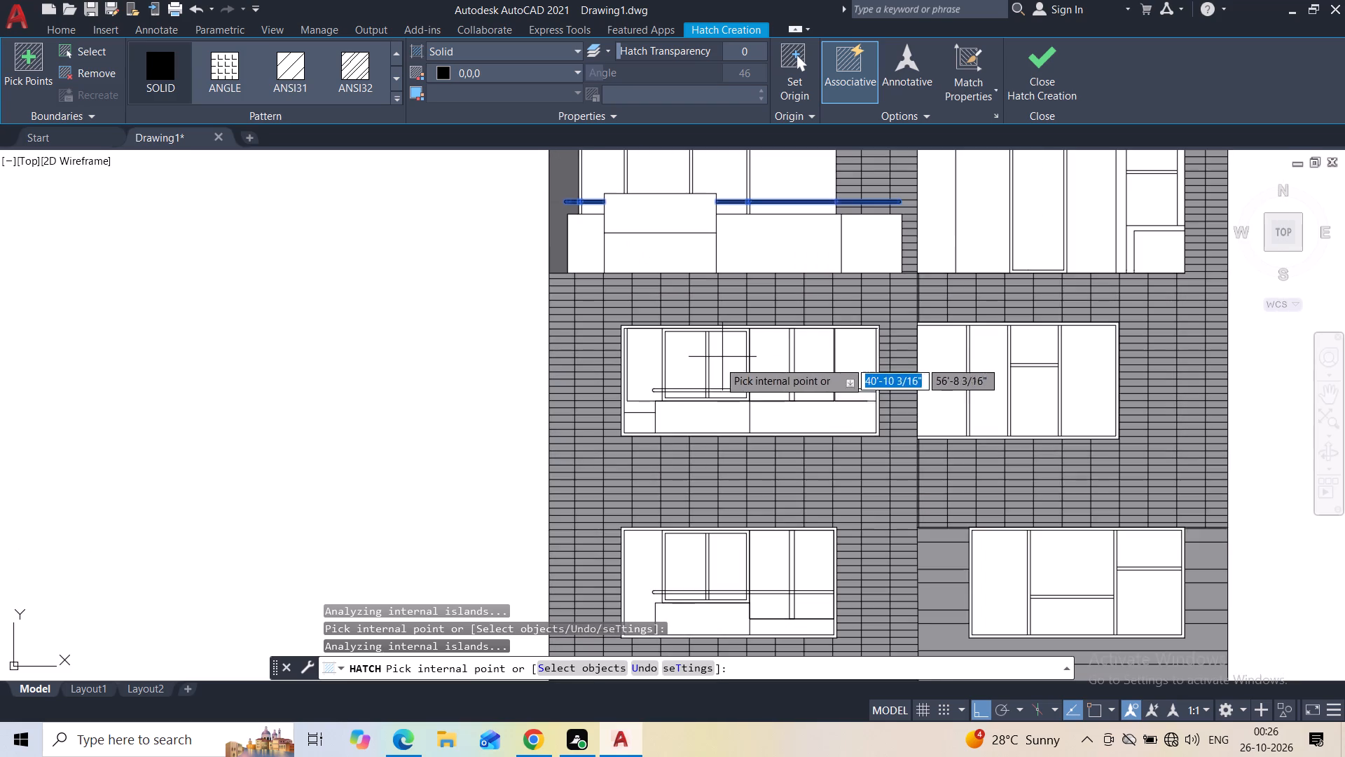
scroll(654, 417, up, 3)
click(653, 319)
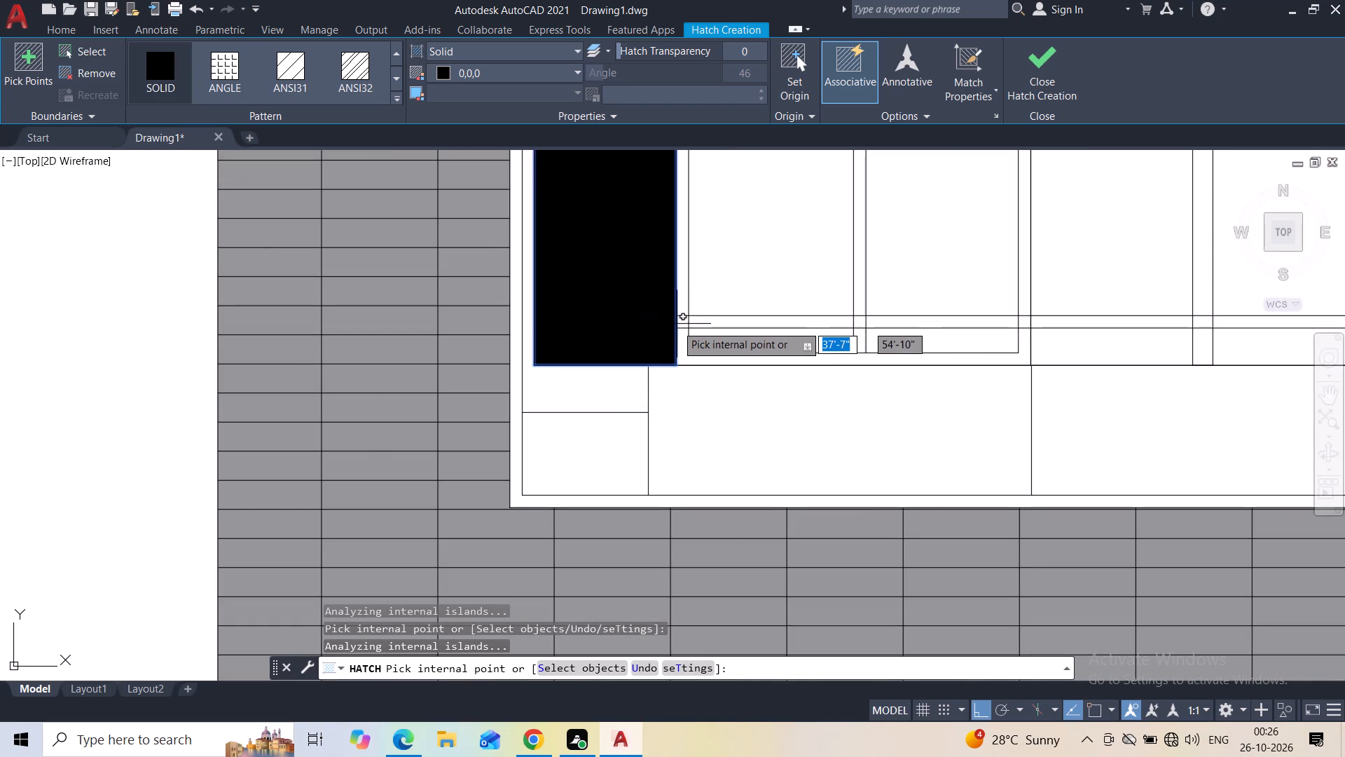
key(ctrl+z)
scroll(665, 326, up, 3)
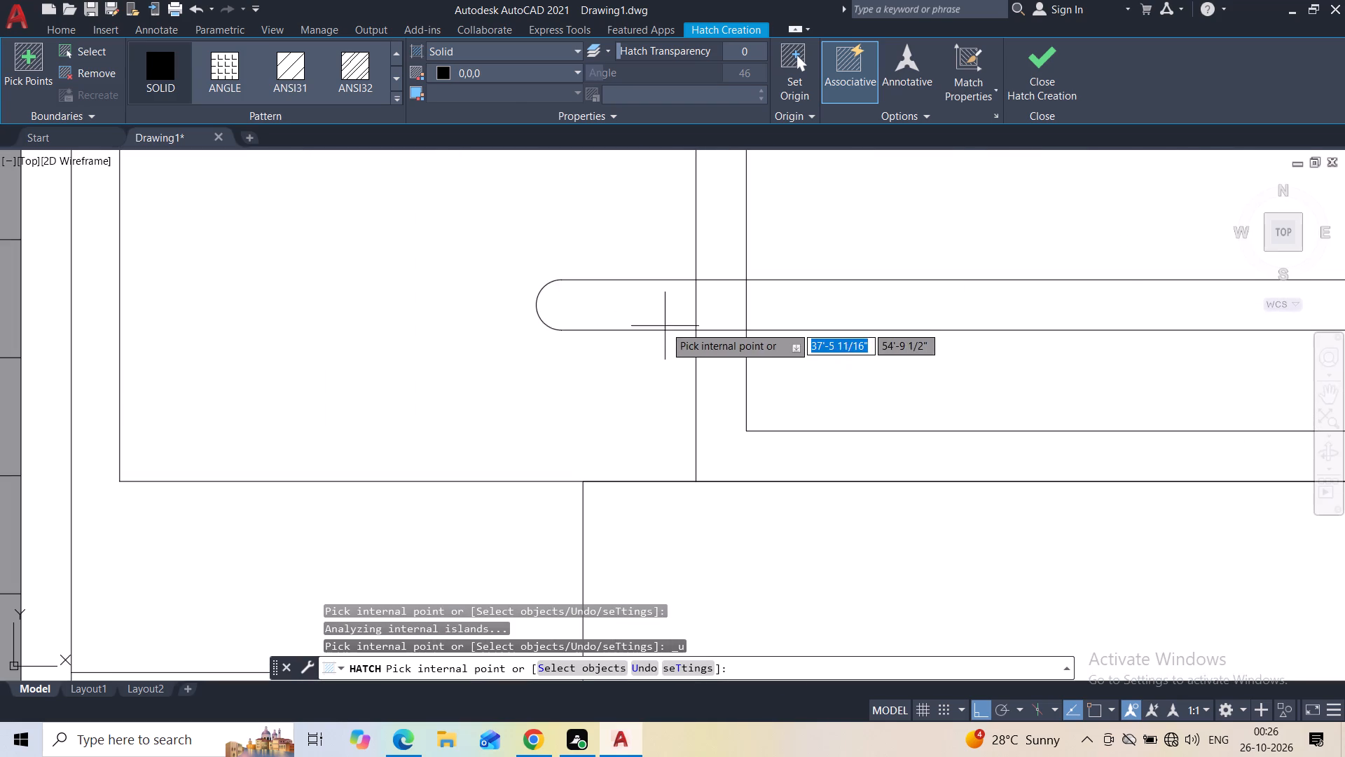
click(660, 316)
click(705, 308)
click(790, 312)
scroll(791, 316, down, 3)
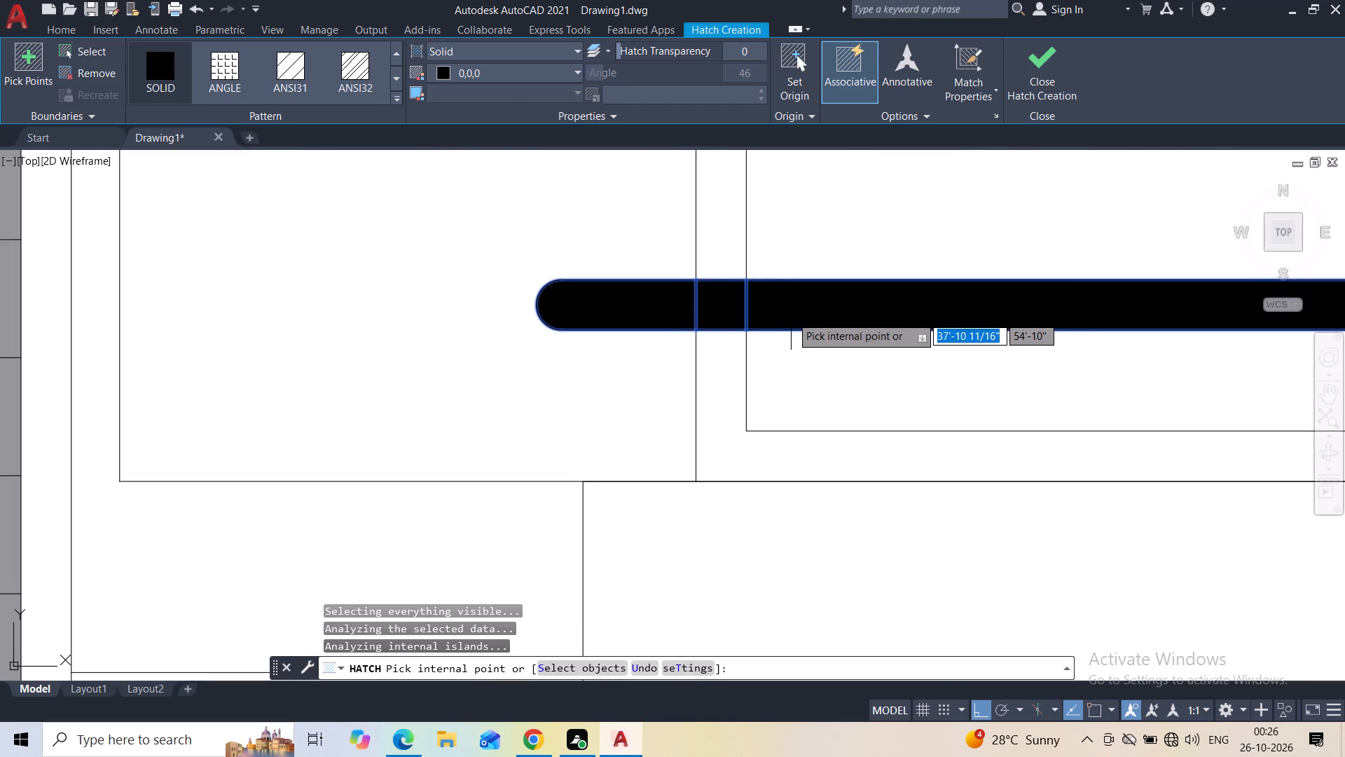
middle_drag(782, 326, 231, 294)
scroll(543, 317, down, 2)
scroll(626, 303, up, 2)
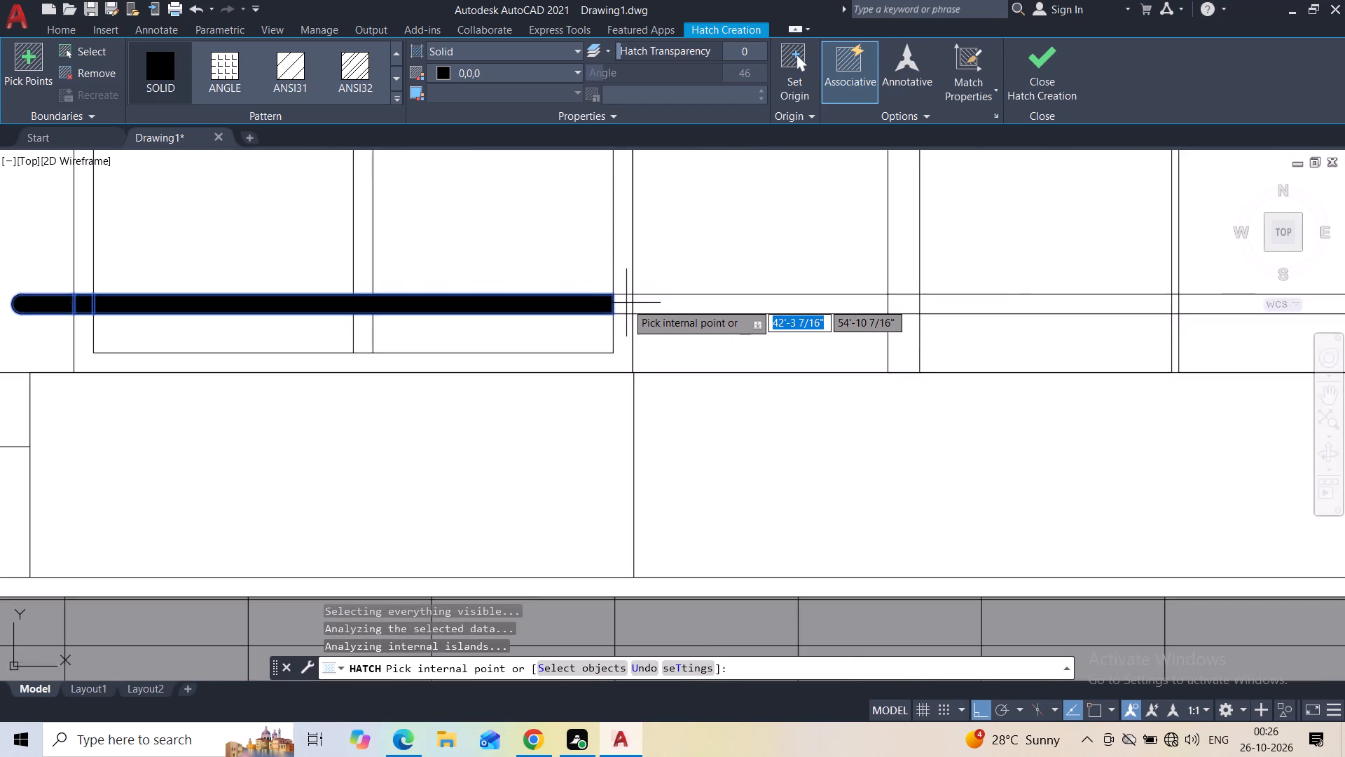
scroll(626, 303, up, 1)
click(620, 303)
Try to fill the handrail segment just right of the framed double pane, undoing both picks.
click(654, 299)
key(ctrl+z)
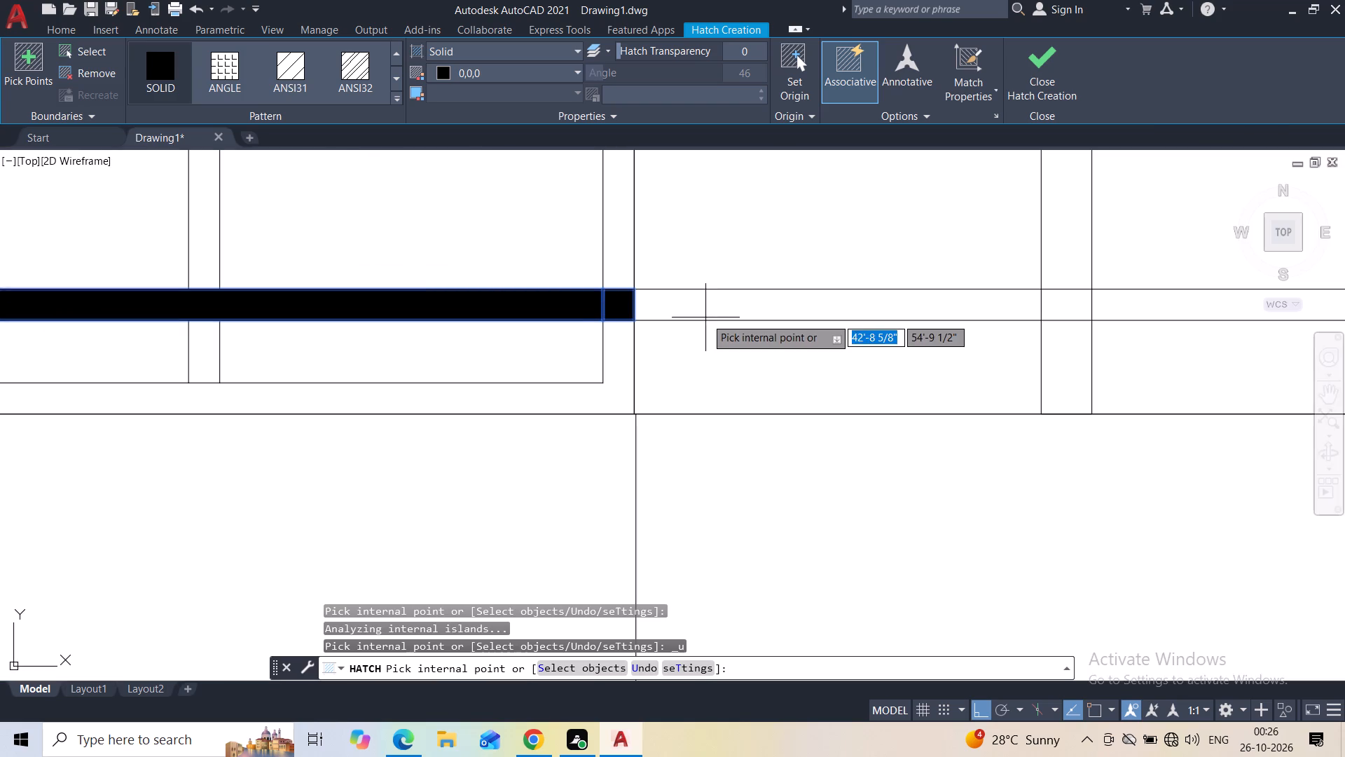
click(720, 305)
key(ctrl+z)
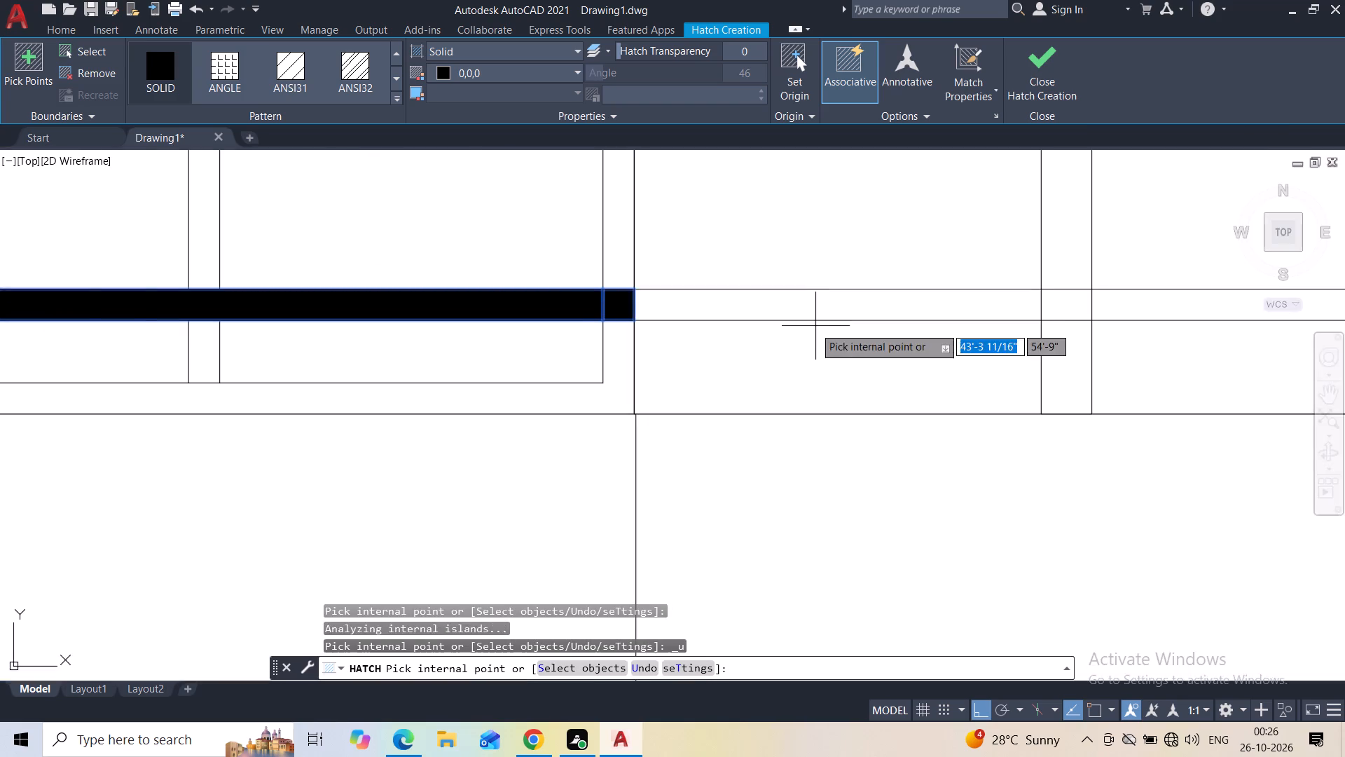
Fill the remaining handrail segments across the right half of the same framed window solid black, including those crossing the mullions.
scroll(814, 328, down, 3)
click(943, 322)
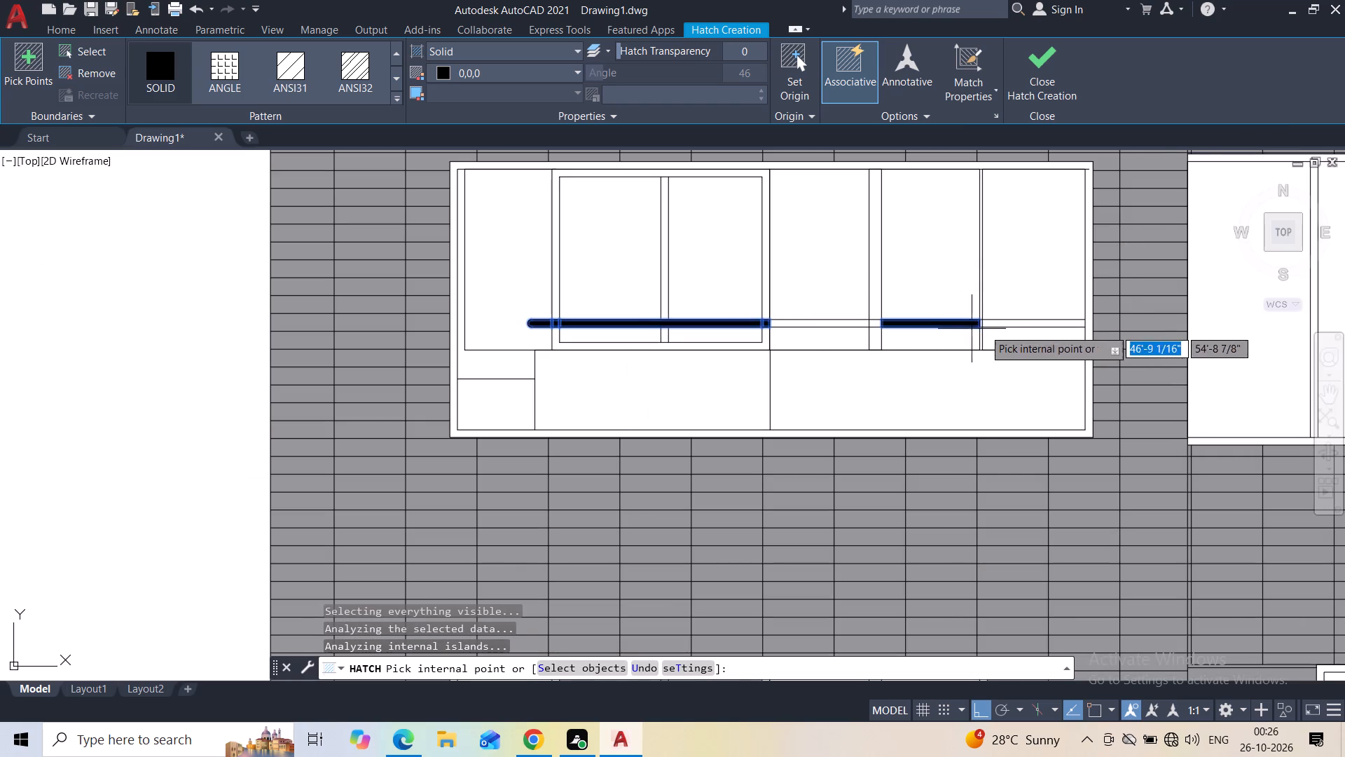
scroll(989, 329, up, 3)
click(989, 311)
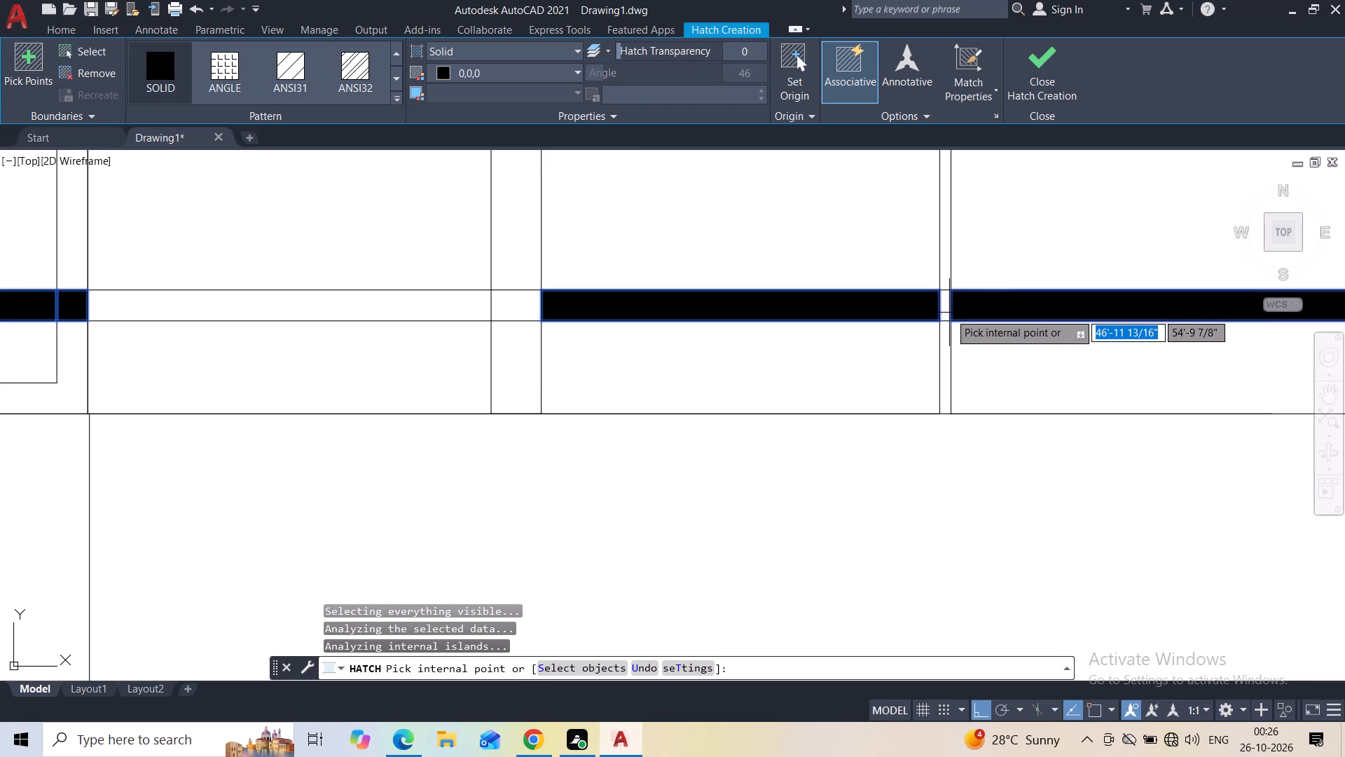
click(946, 310)
middle_drag(937, 318, 918, 327)
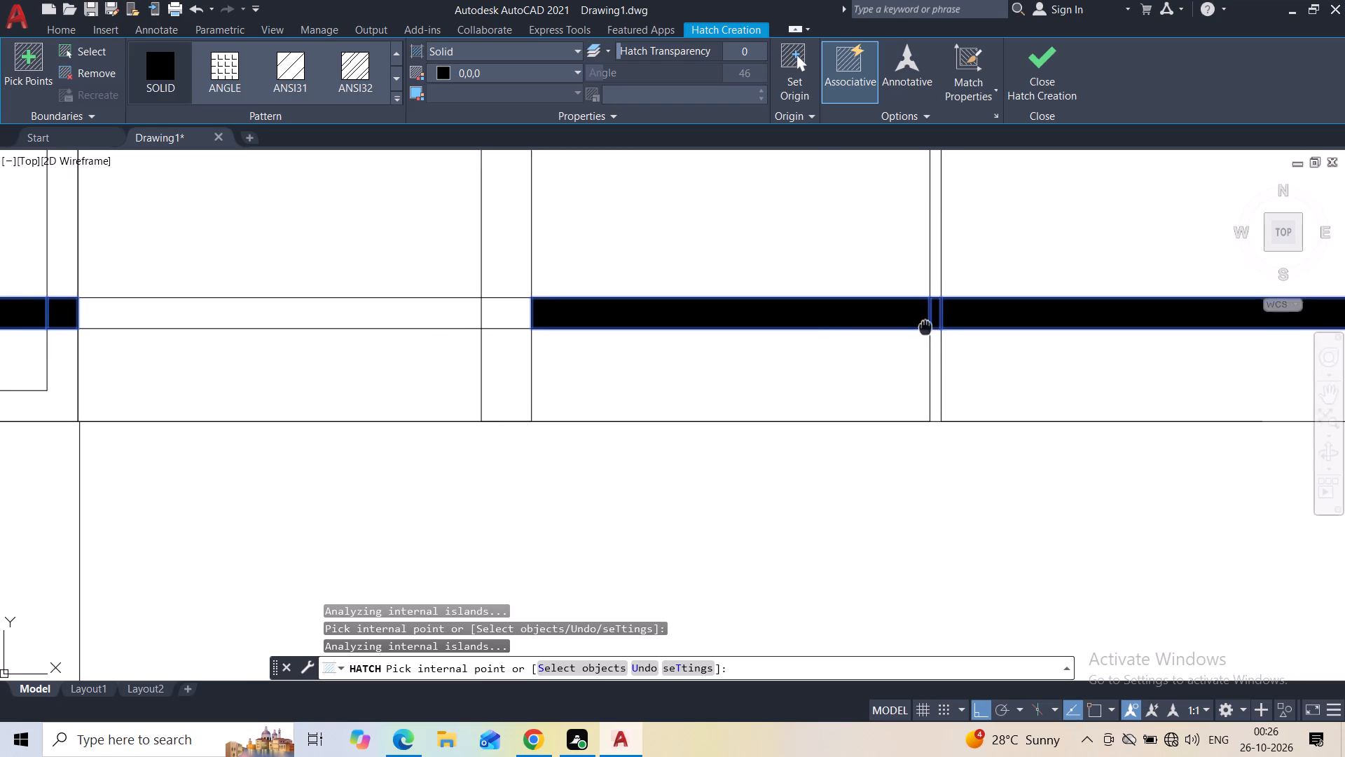
middle_drag(918, 327, 582, 327)
scroll(546, 322, down, 1)
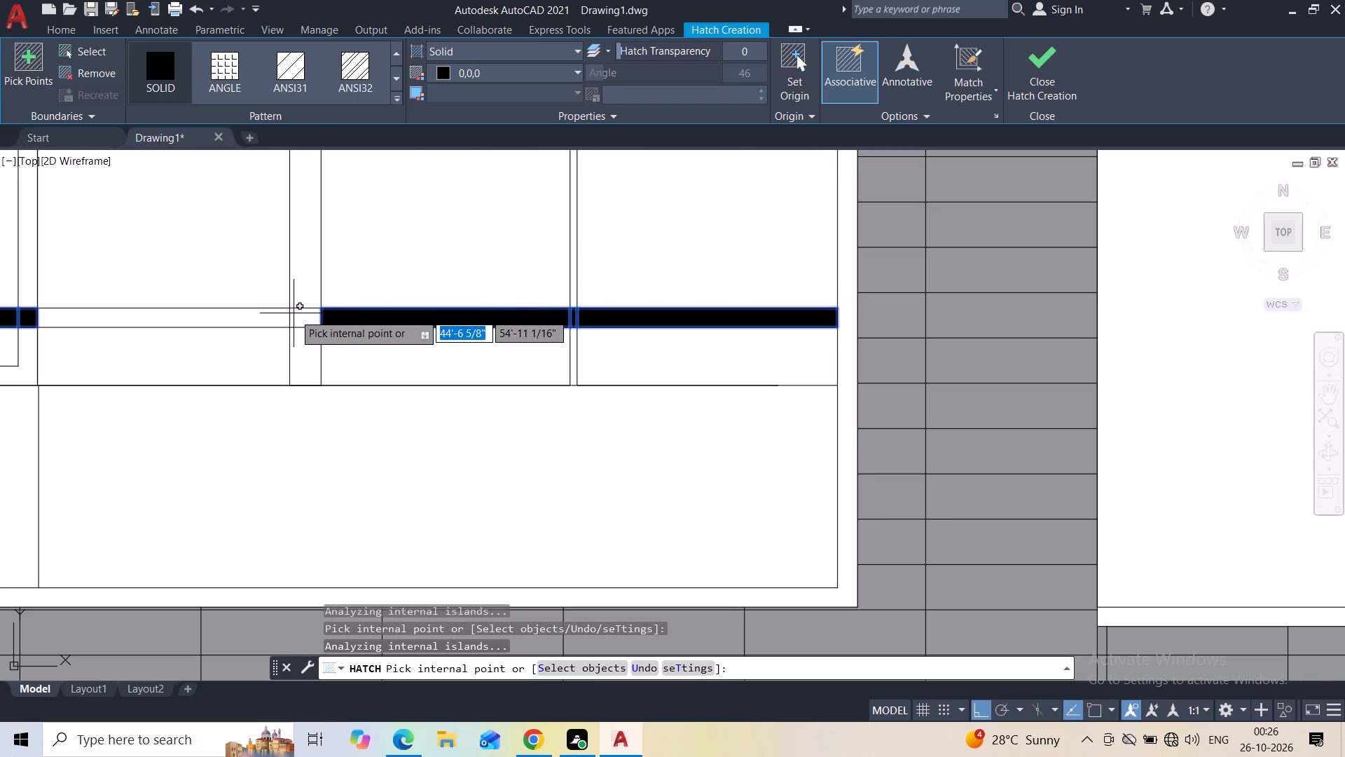
click(294, 315)
click(268, 320)
Fill the handrail in the next framed window down solid black, from its rounded left end across the double pane.
scroll(273, 331, down, 3)
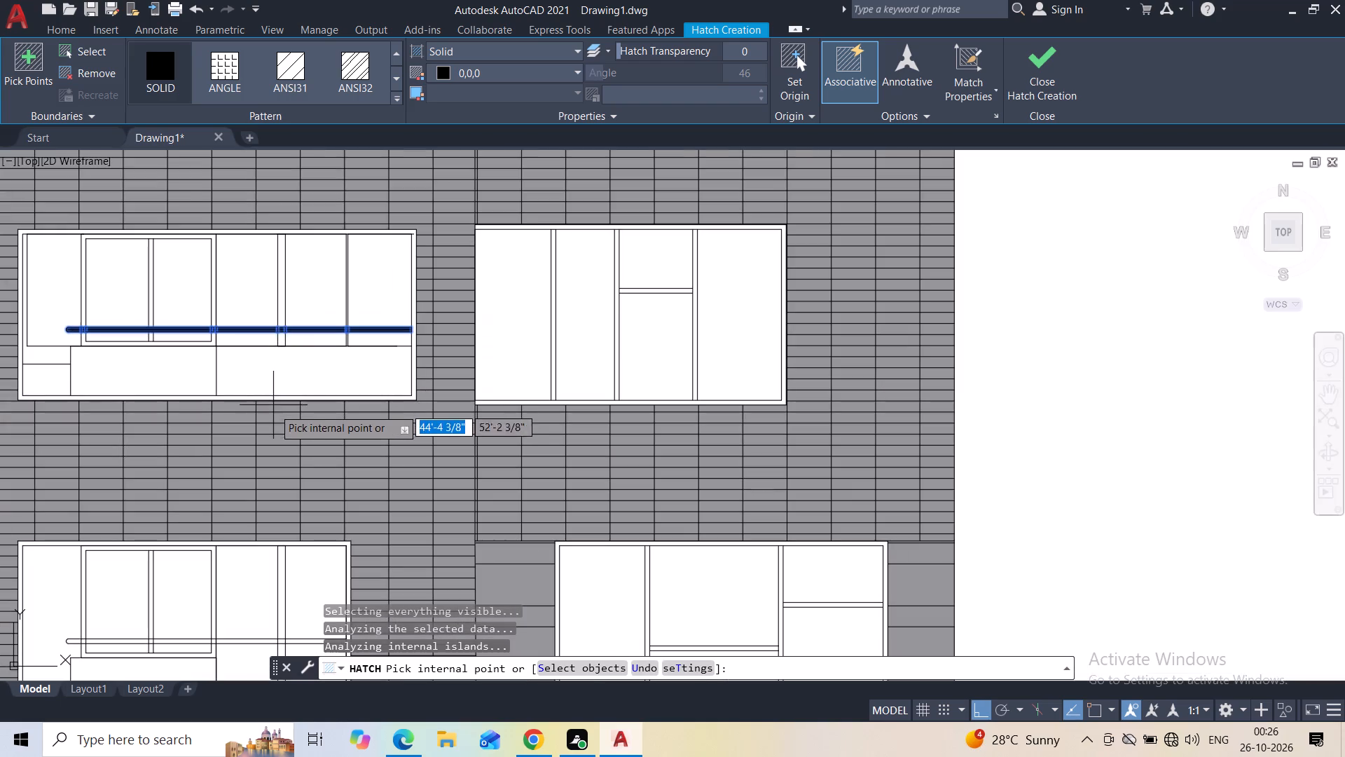
middle_drag(273, 417, 623, 146)
scroll(413, 374, up, 2)
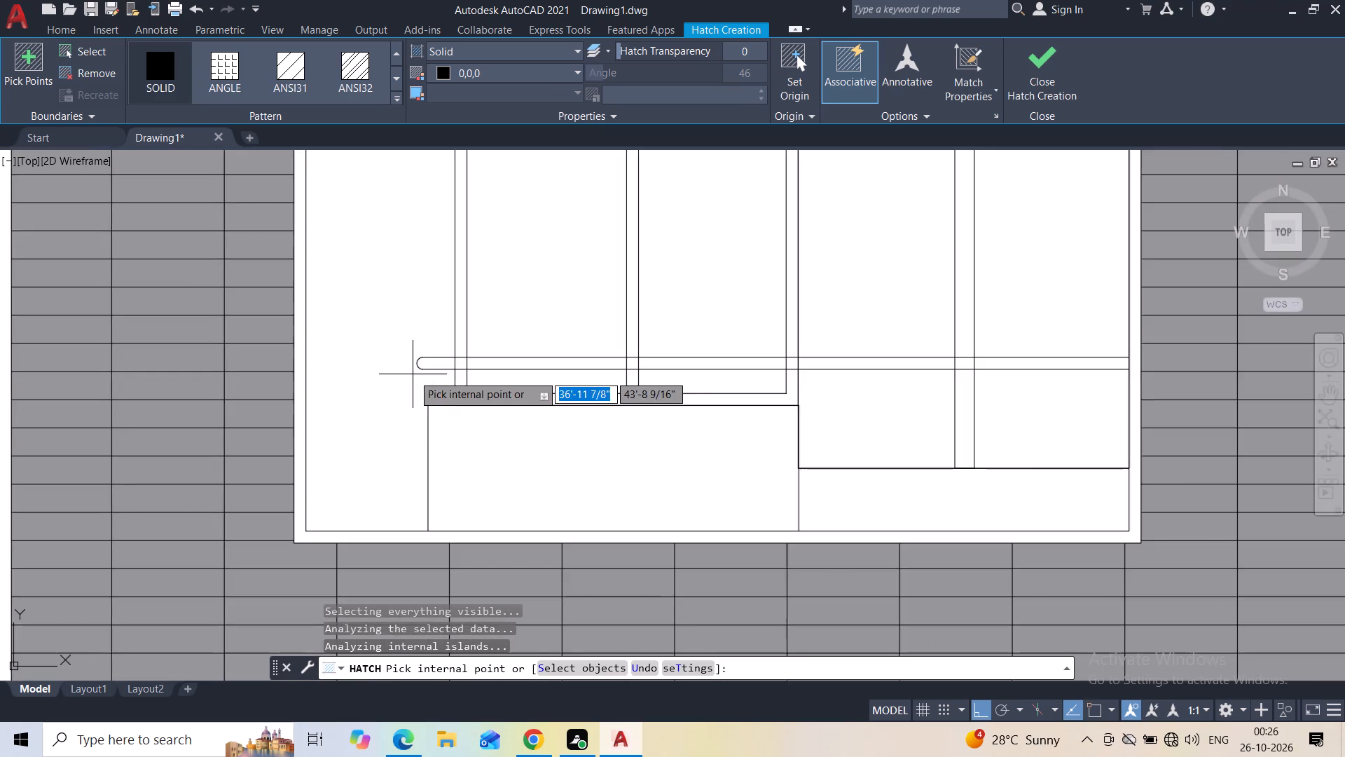
scroll(413, 373, up, 2)
click(458, 344)
click(533, 346)
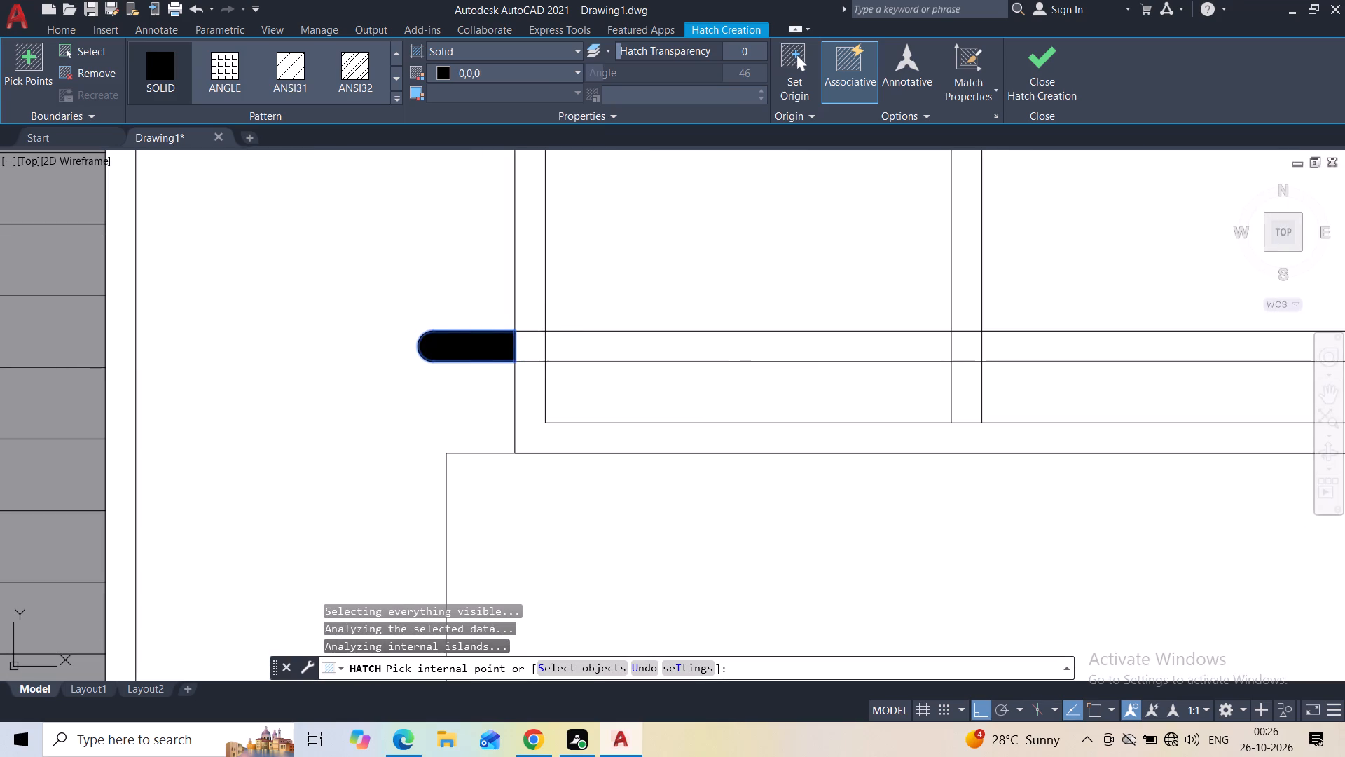
click(554, 347)
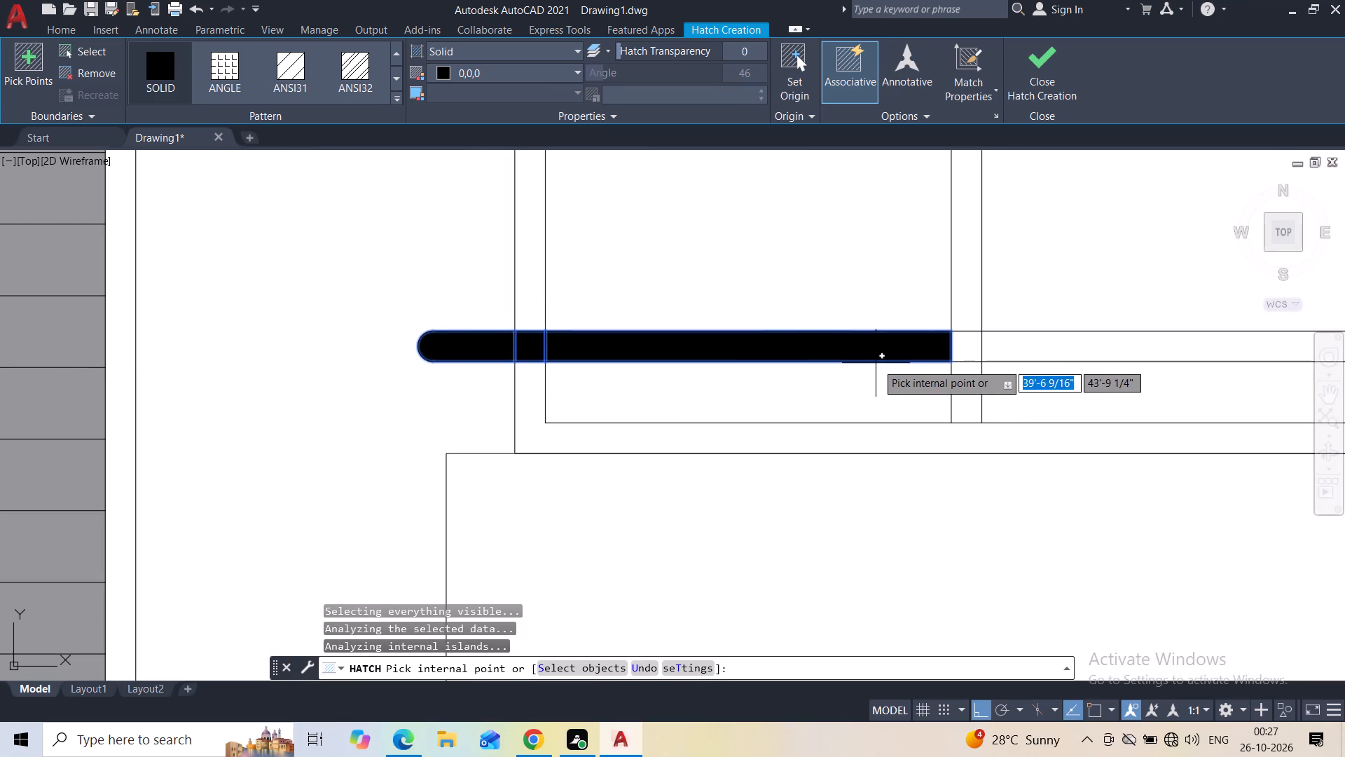
click(958, 354)
click(1016, 354)
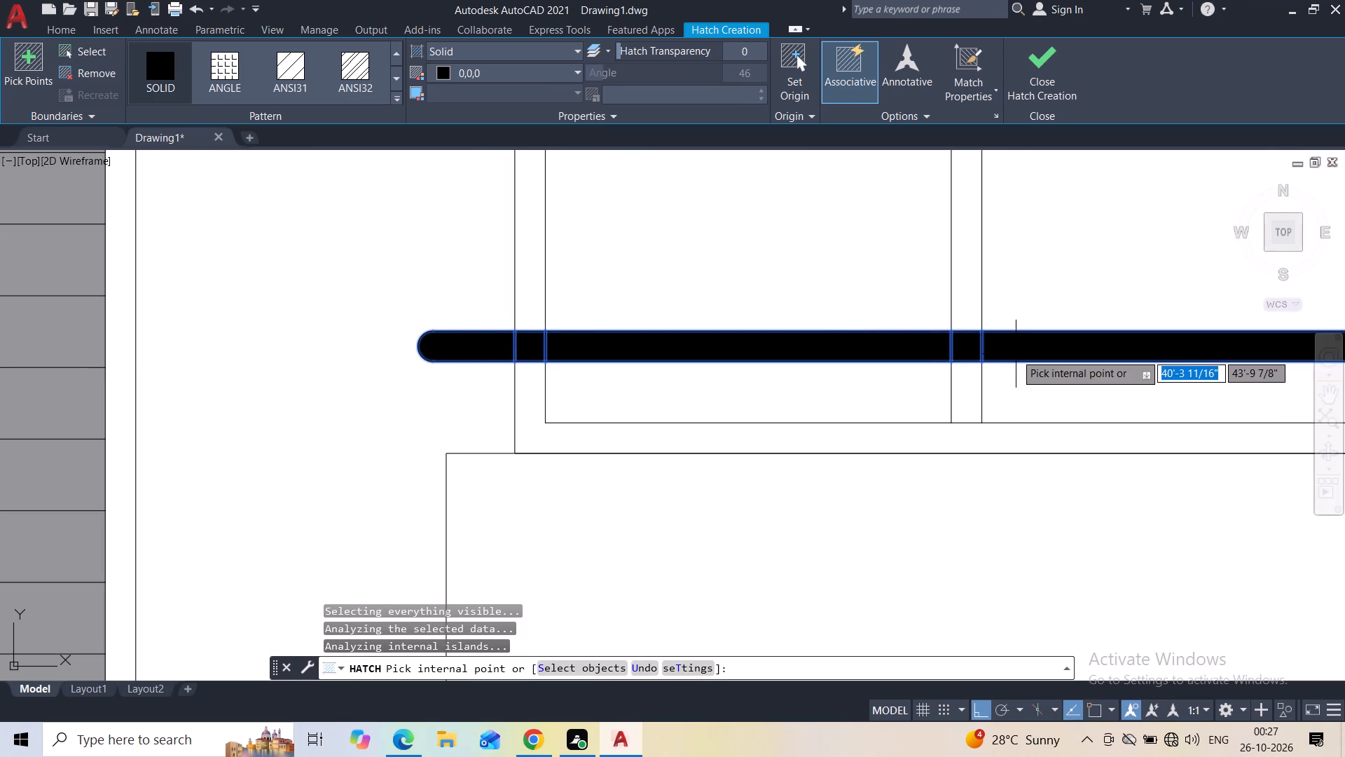
Fill the rest of that handrail solid black, from the double pane's right frame to the window's right edge, and finish the hatch.
middle_drag(1015, 353, 139, 282)
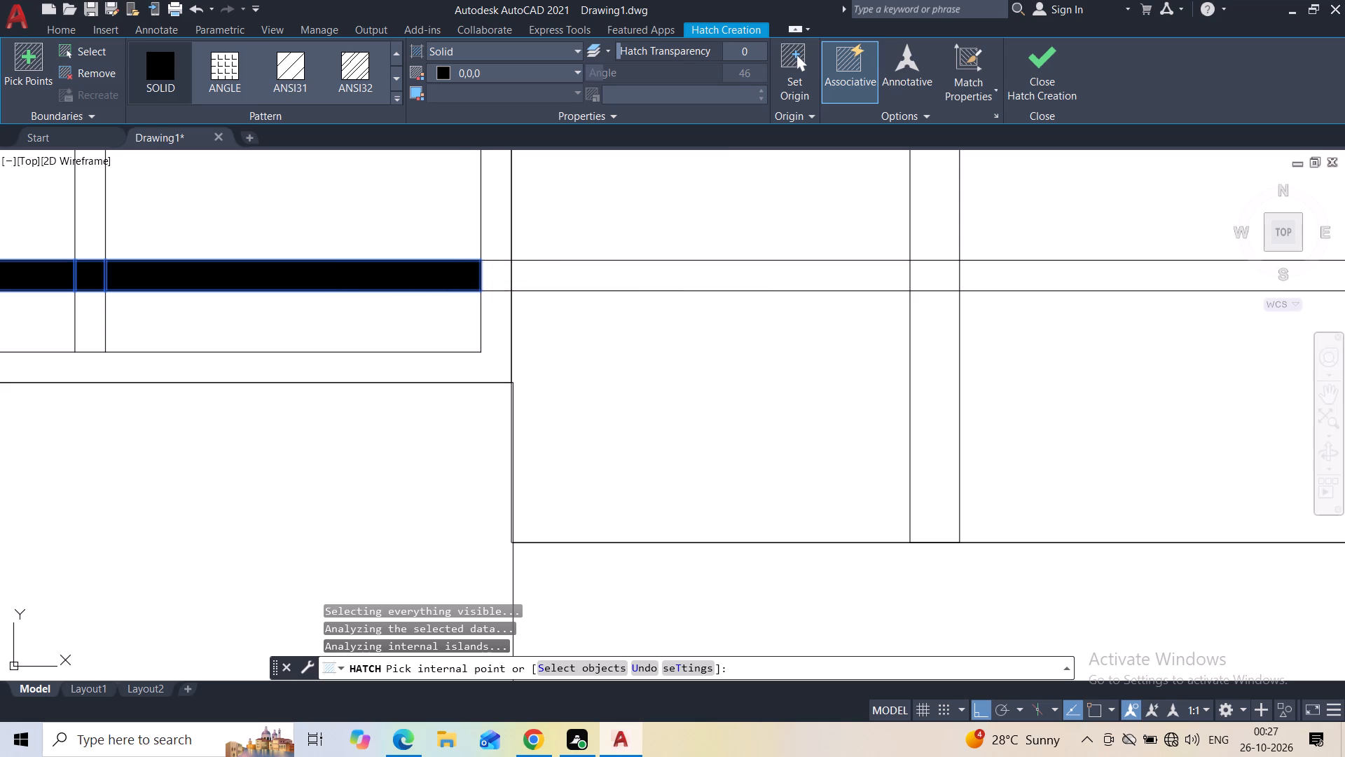
click(493, 277)
click(534, 278)
scroll(786, 331, down, 2)
scroll(715, 369, down, 2)
scroll(702, 444, down, 1)
middle_drag(695, 418, 713, 233)
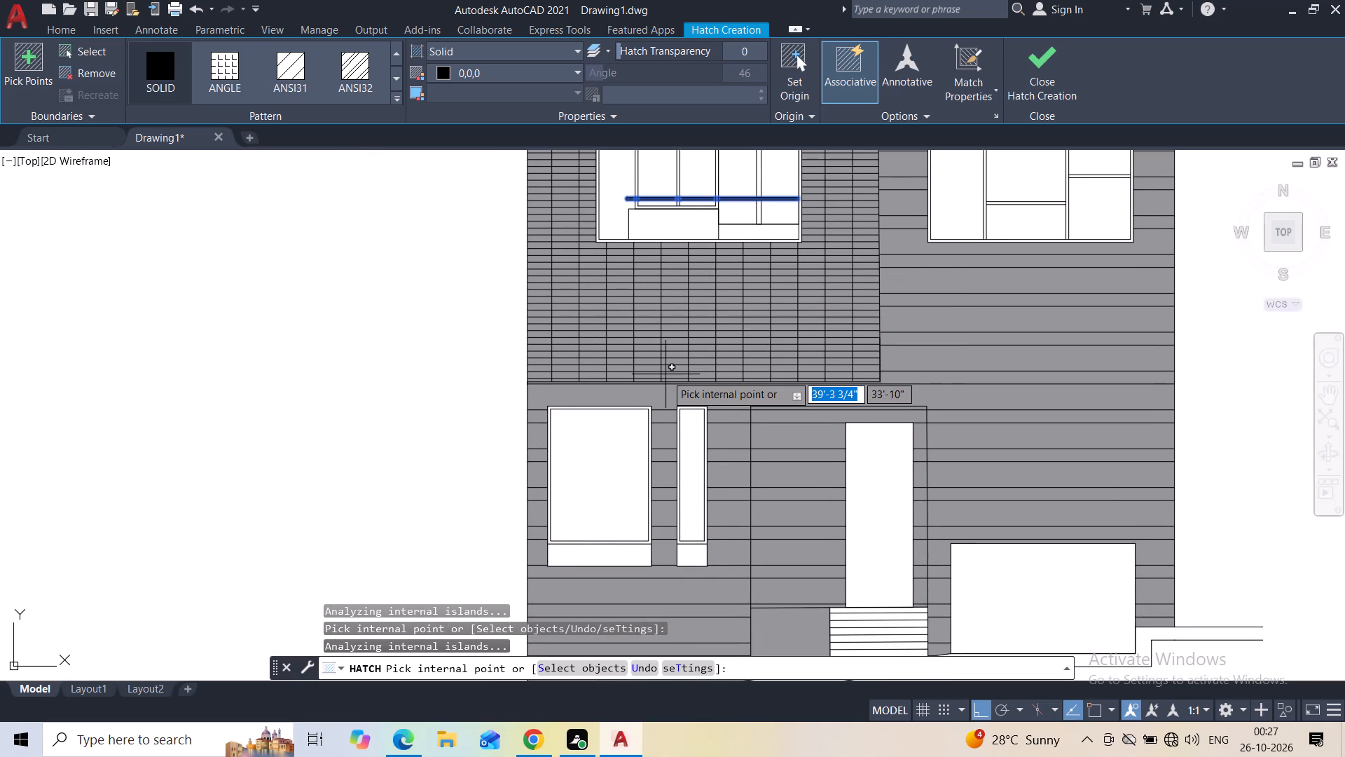
scroll(665, 374, down, 1)
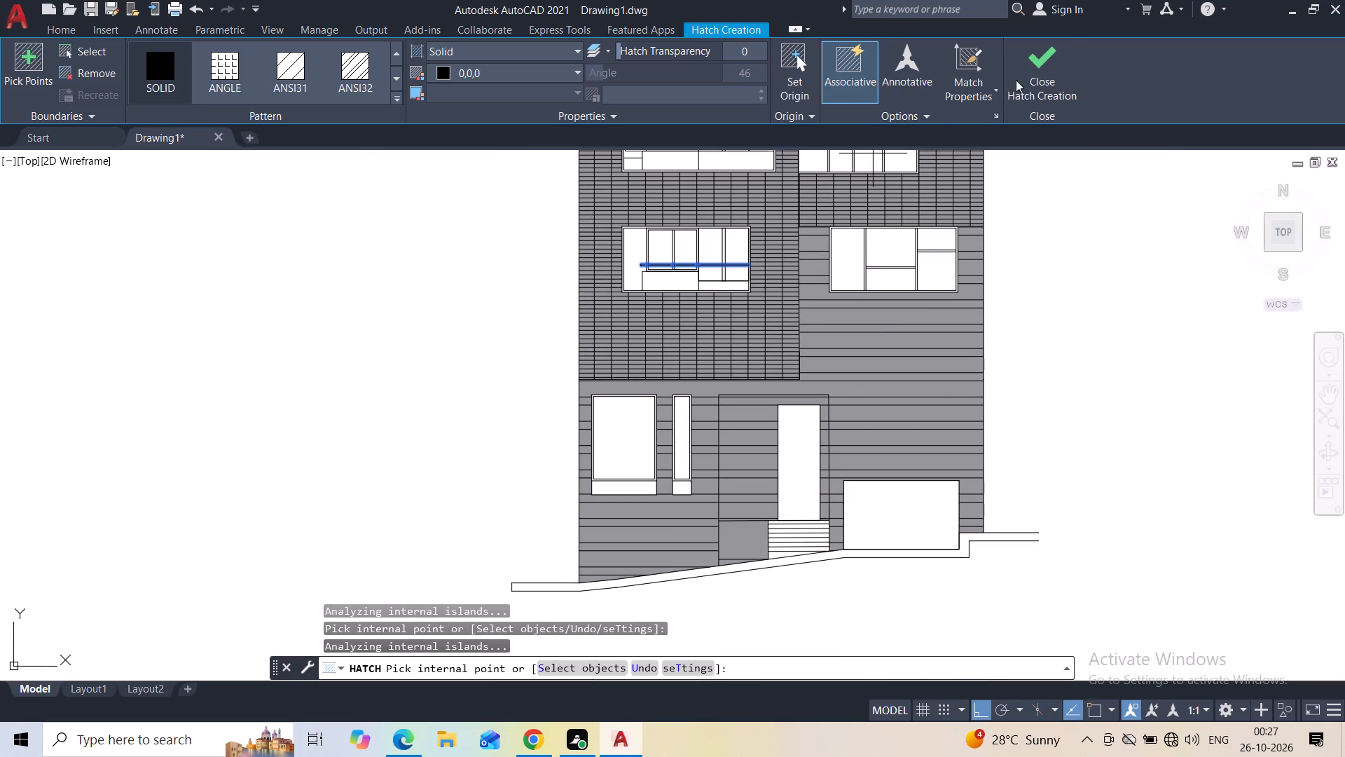
click(1034, 74)
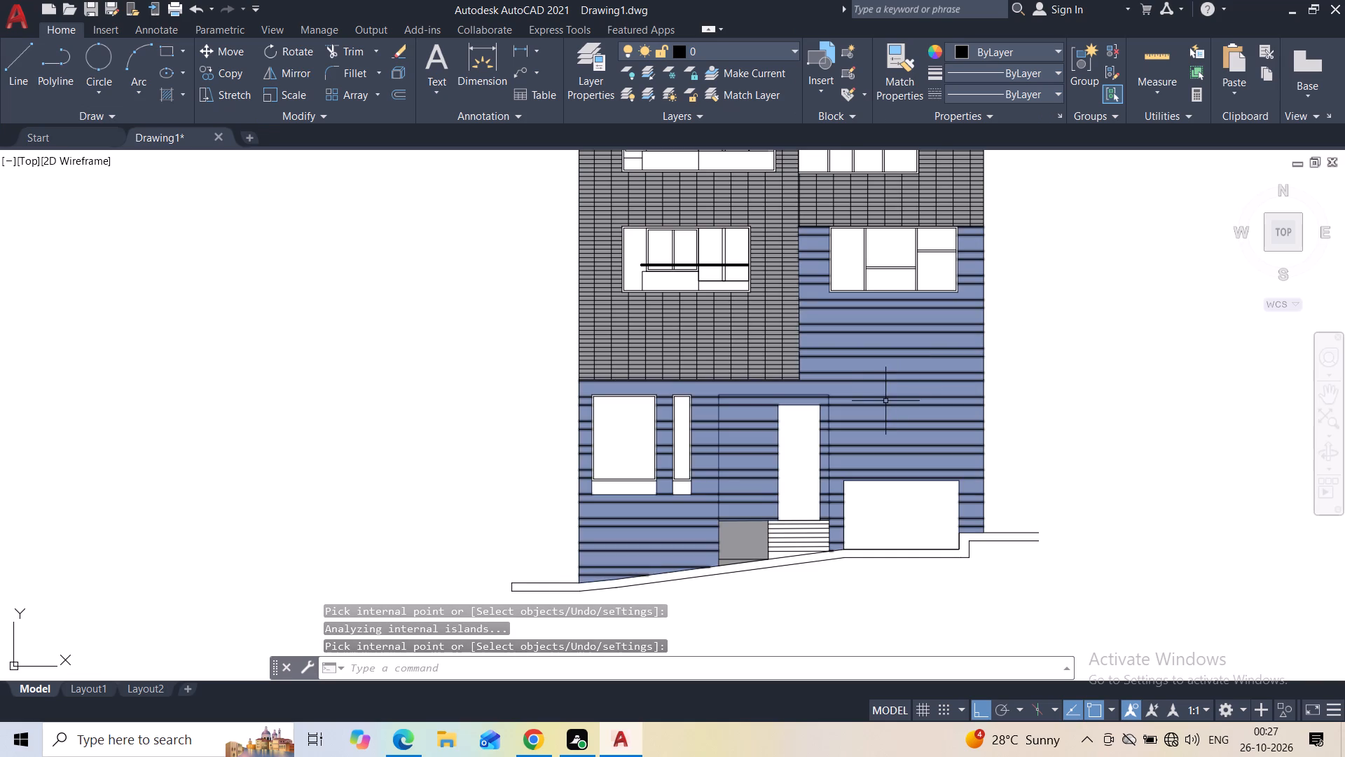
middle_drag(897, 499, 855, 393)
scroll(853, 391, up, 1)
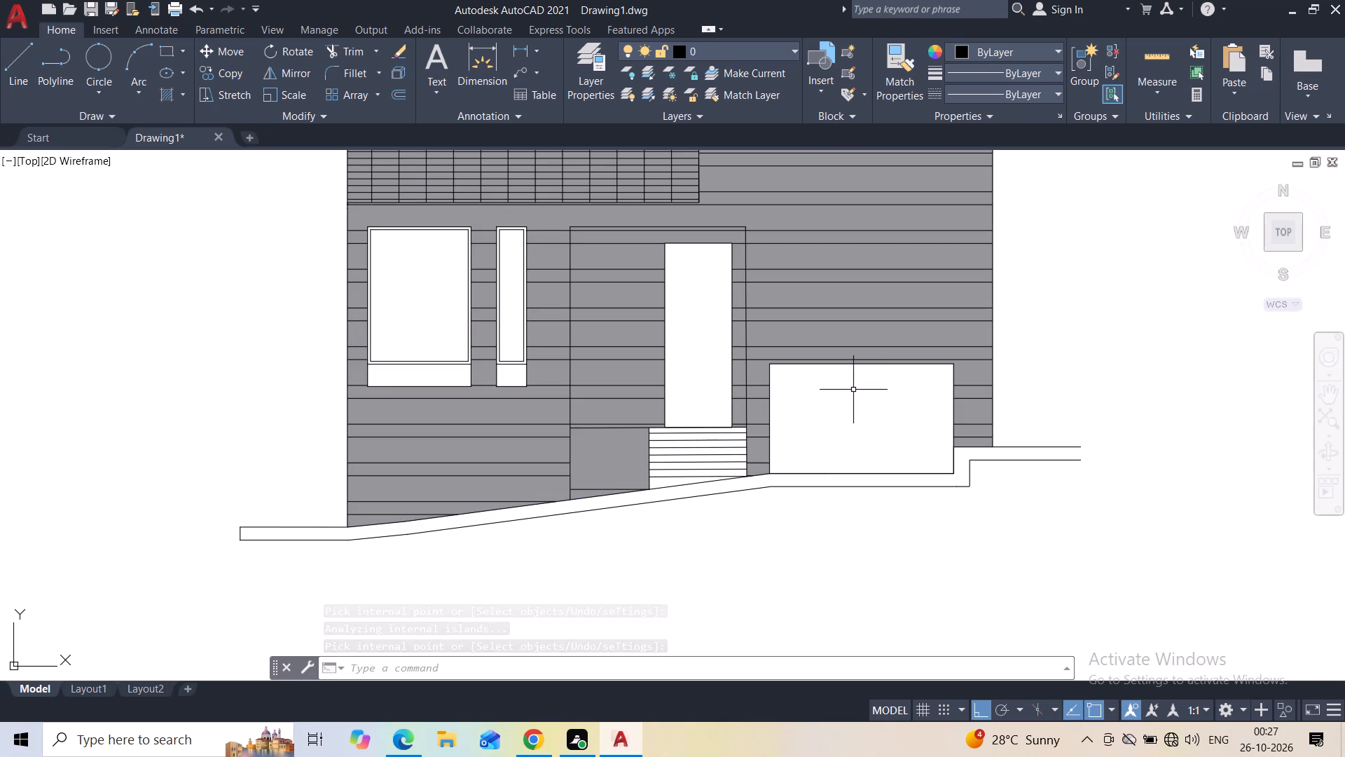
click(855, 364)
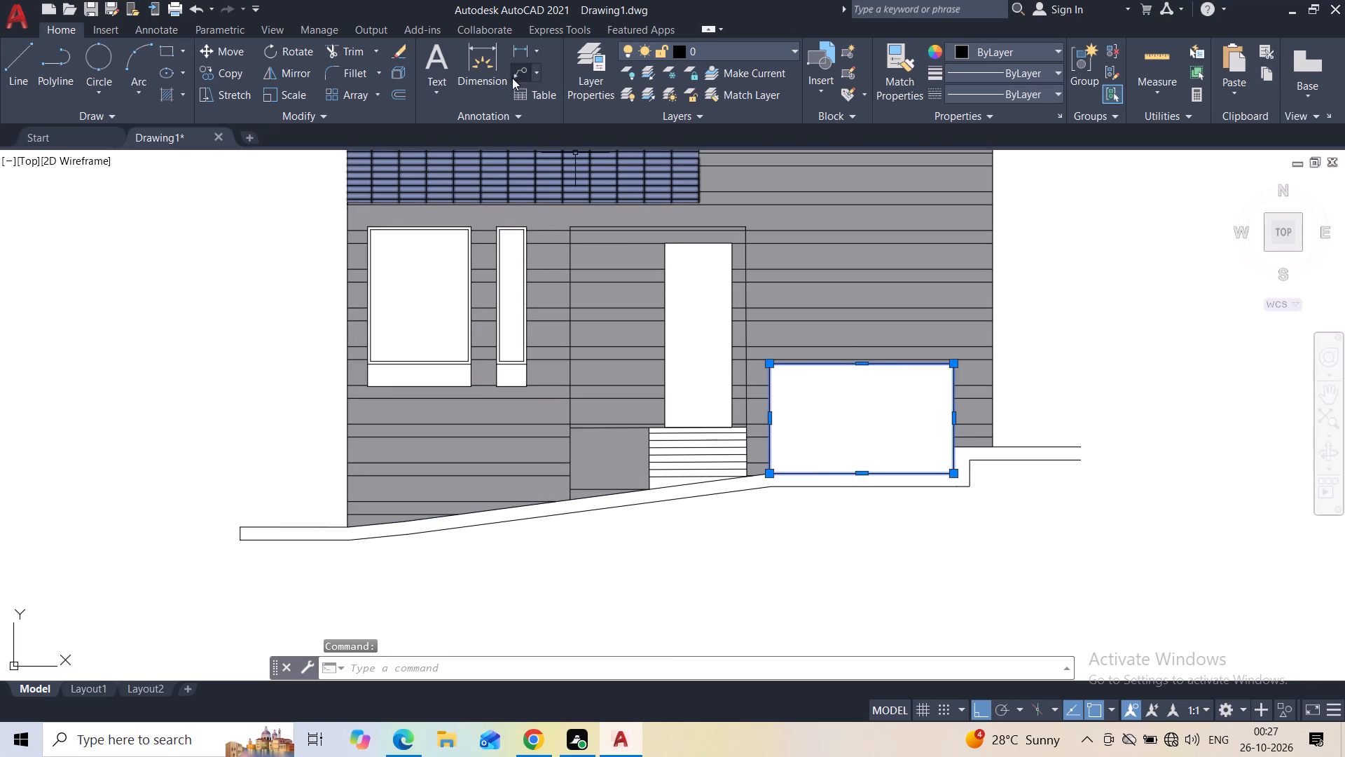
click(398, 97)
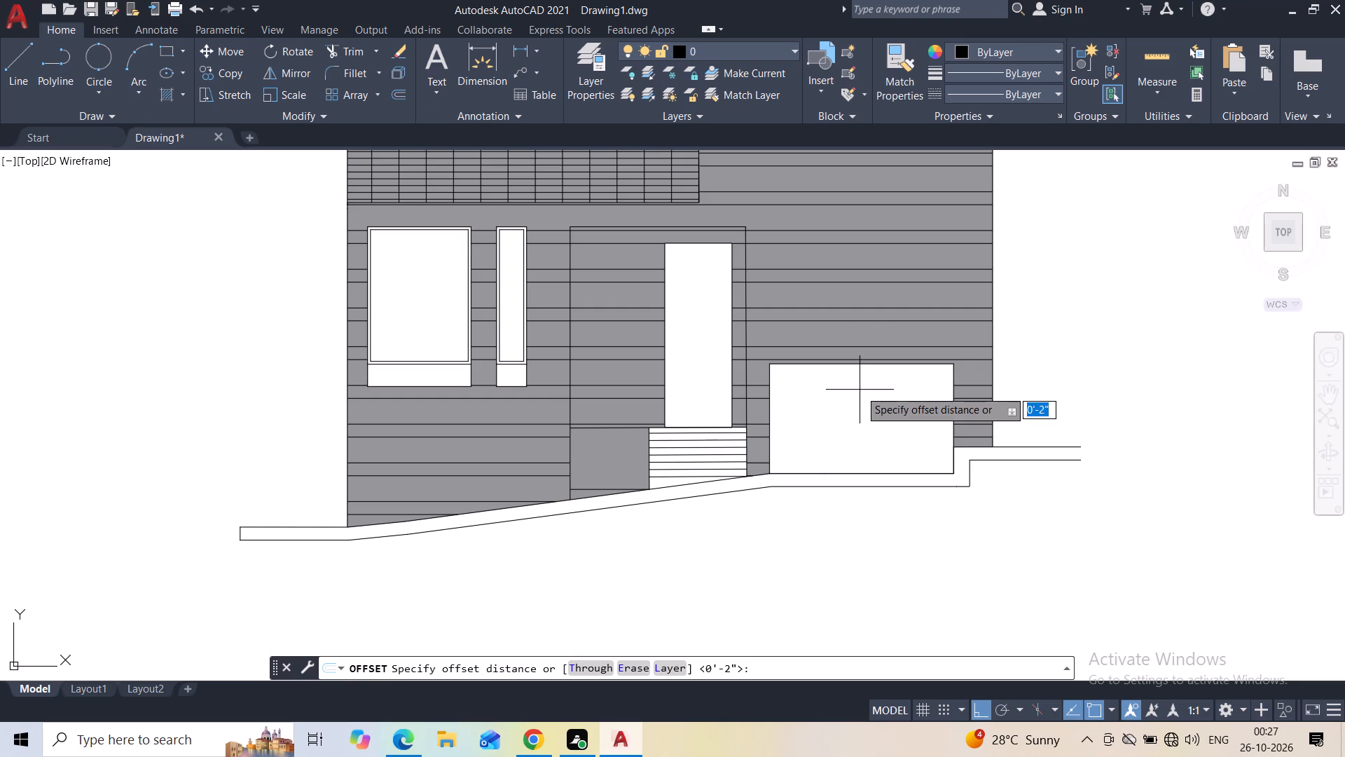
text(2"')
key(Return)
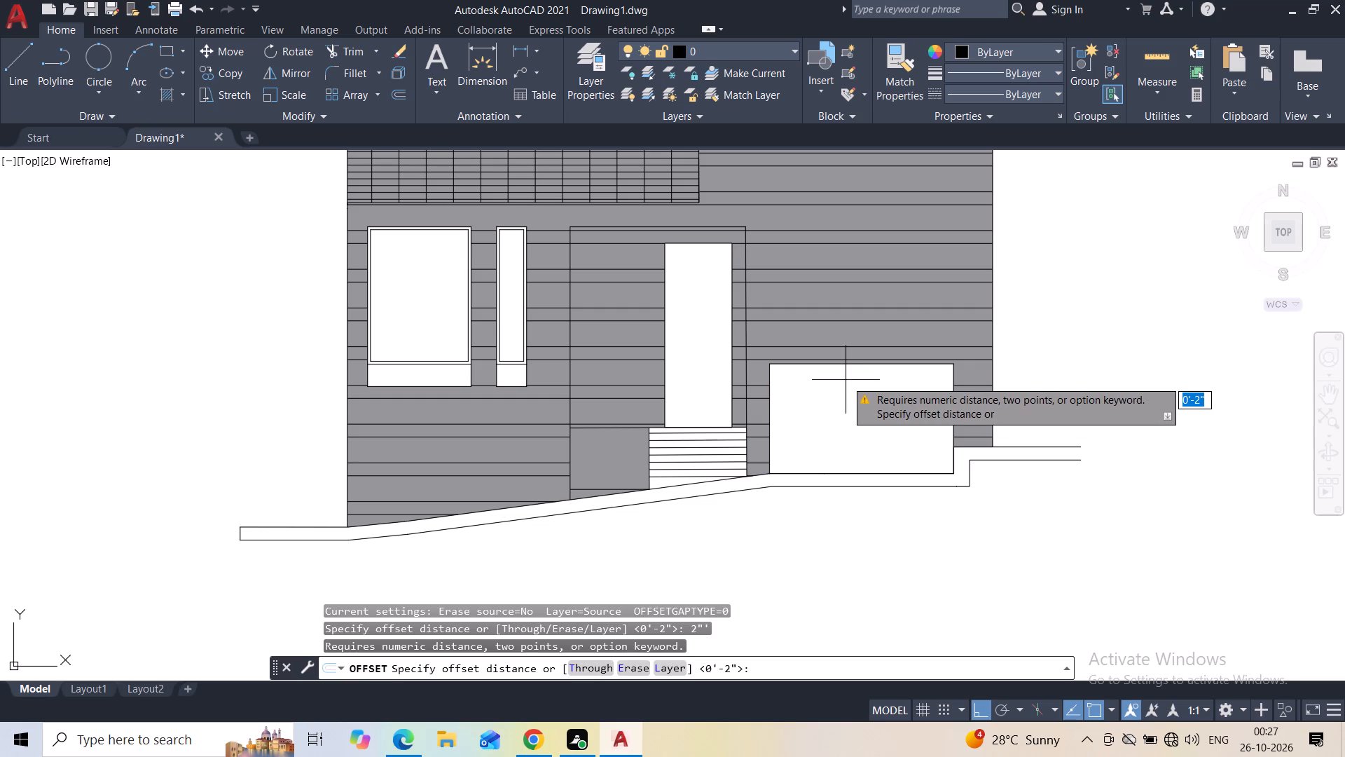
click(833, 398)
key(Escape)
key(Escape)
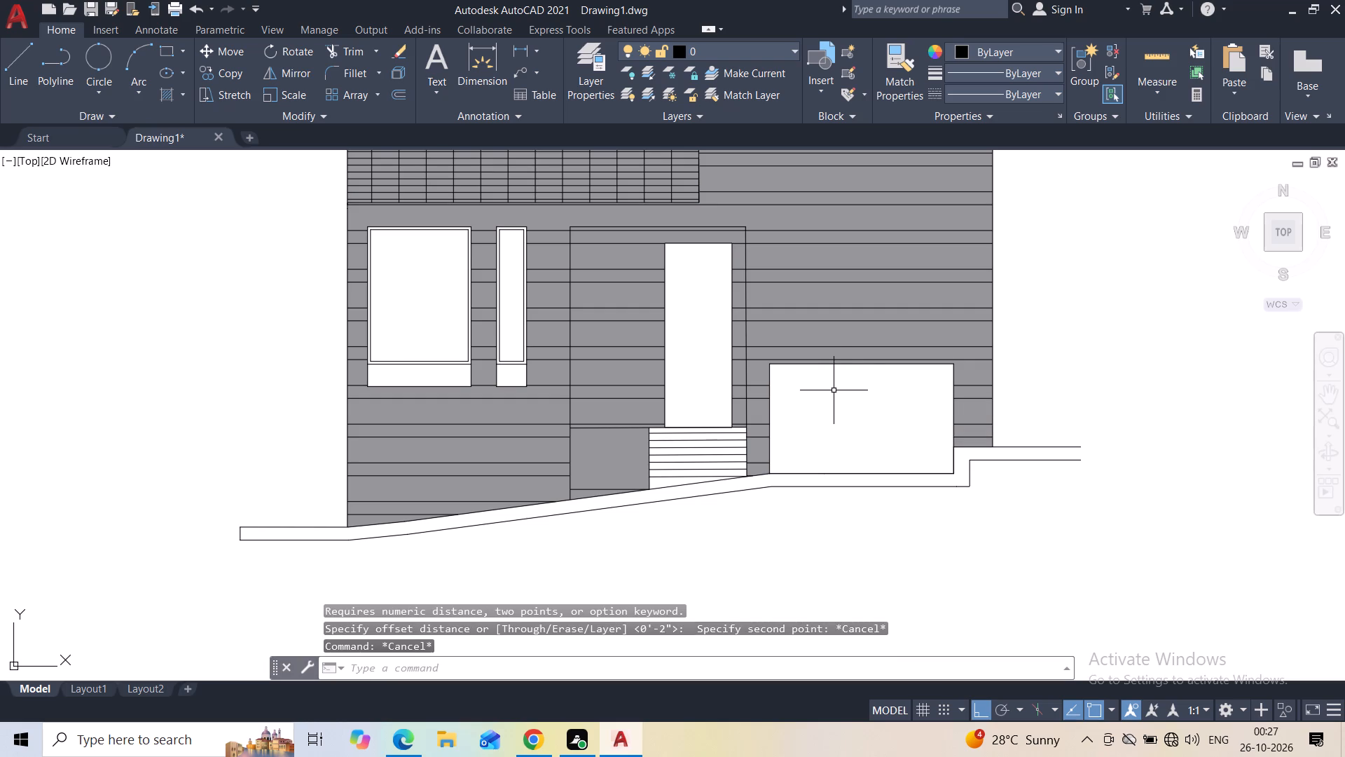
Offset the garage opening's rectangle 2" inward to form its frame.
click(841, 365)
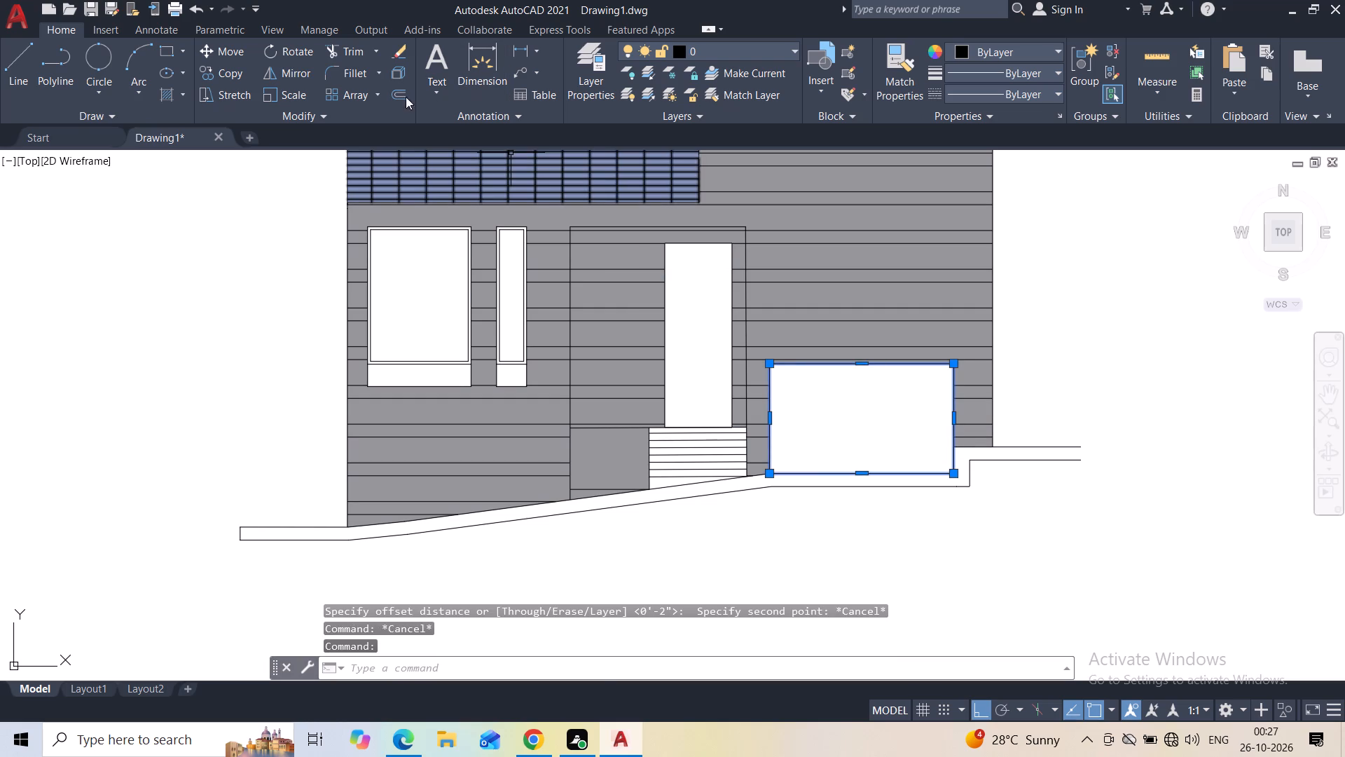
click(396, 95)
text(2")
key(Return)
click(834, 414)
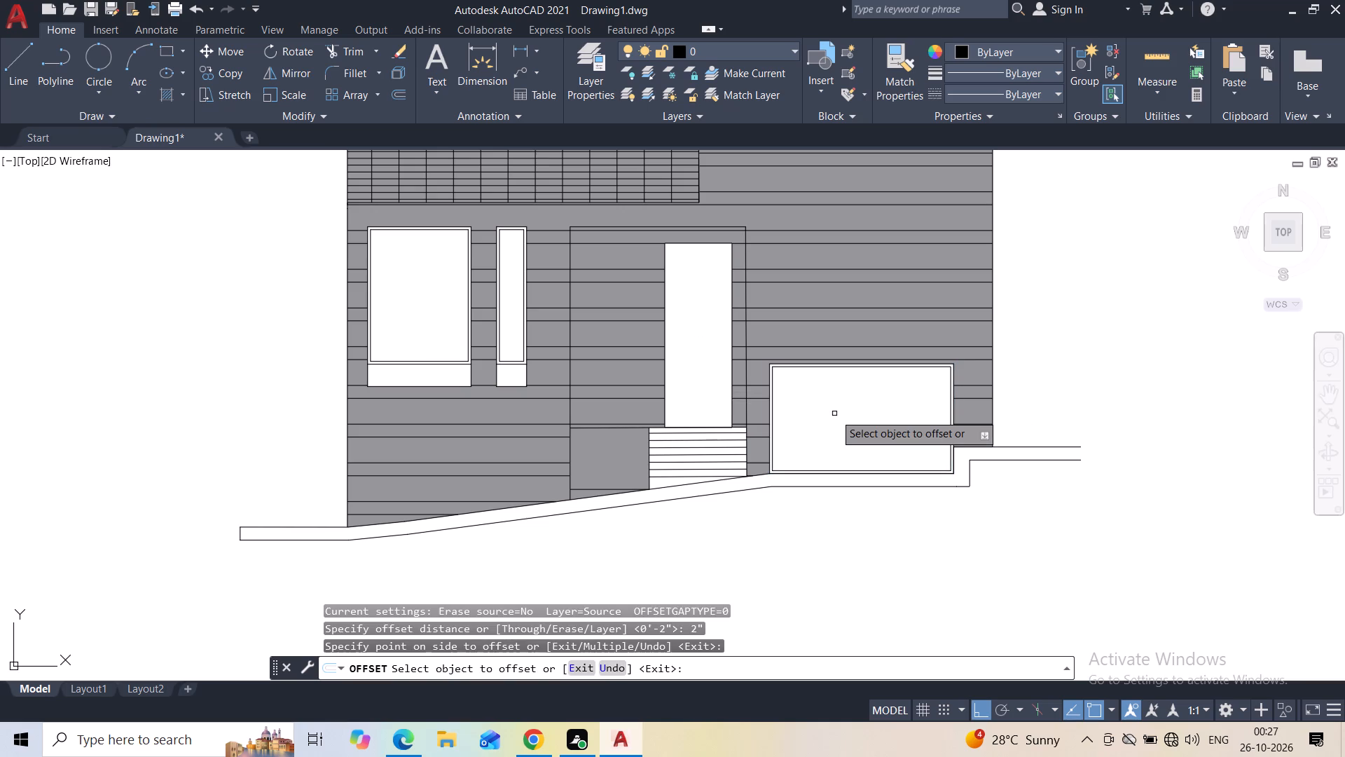
key(Escape)
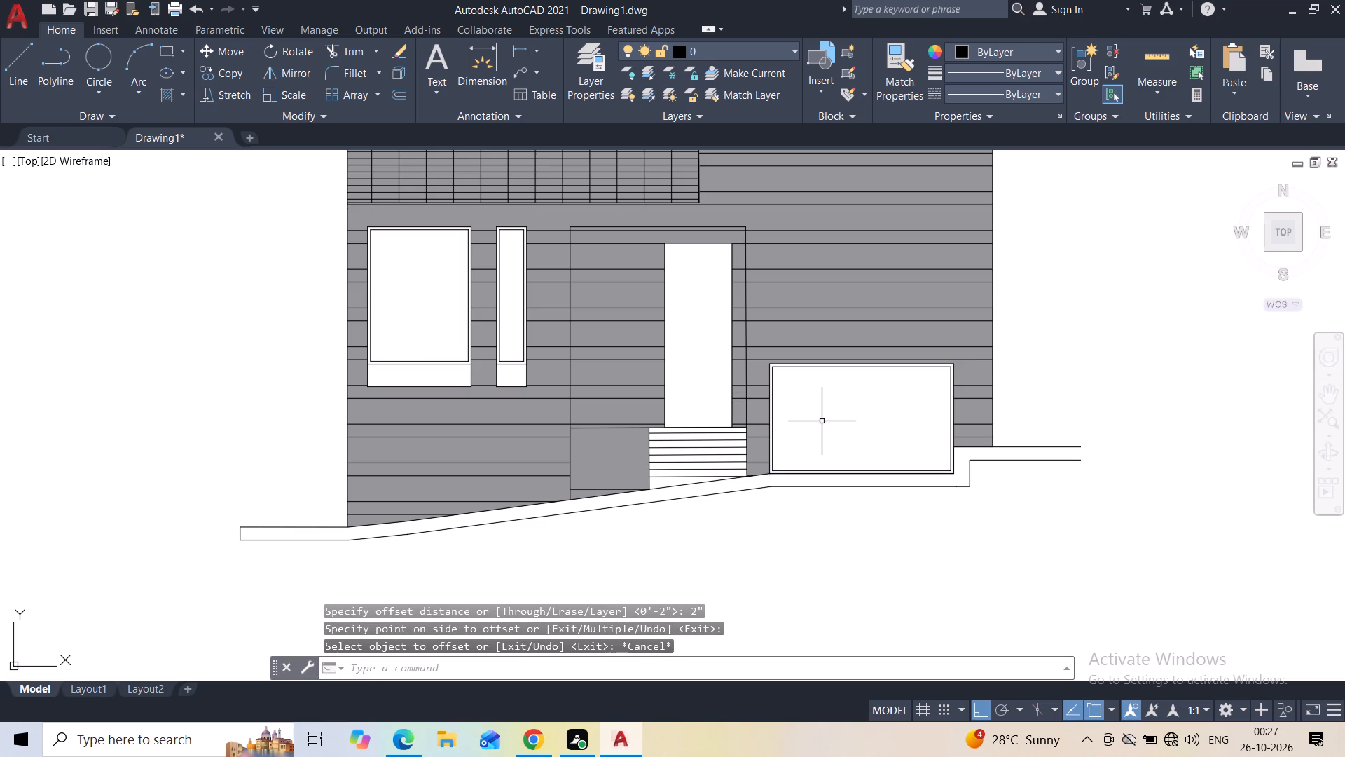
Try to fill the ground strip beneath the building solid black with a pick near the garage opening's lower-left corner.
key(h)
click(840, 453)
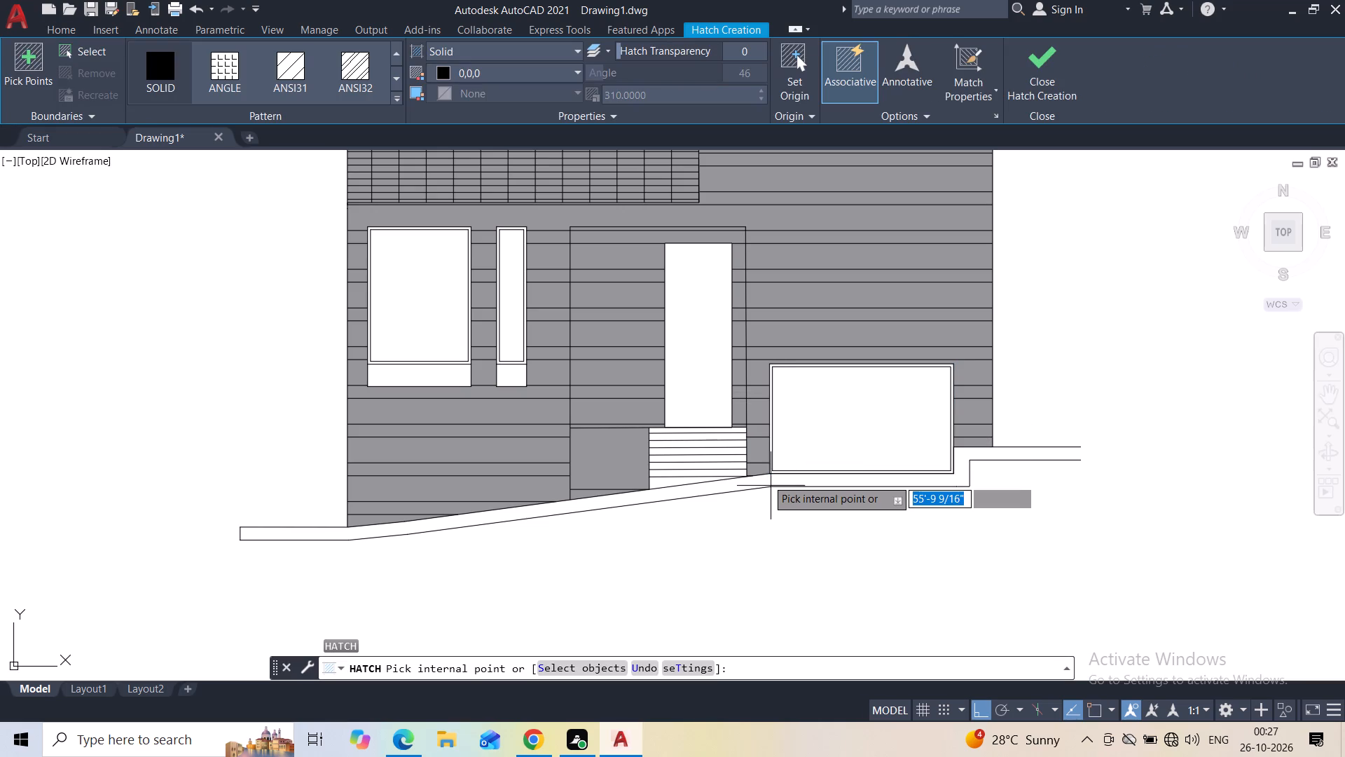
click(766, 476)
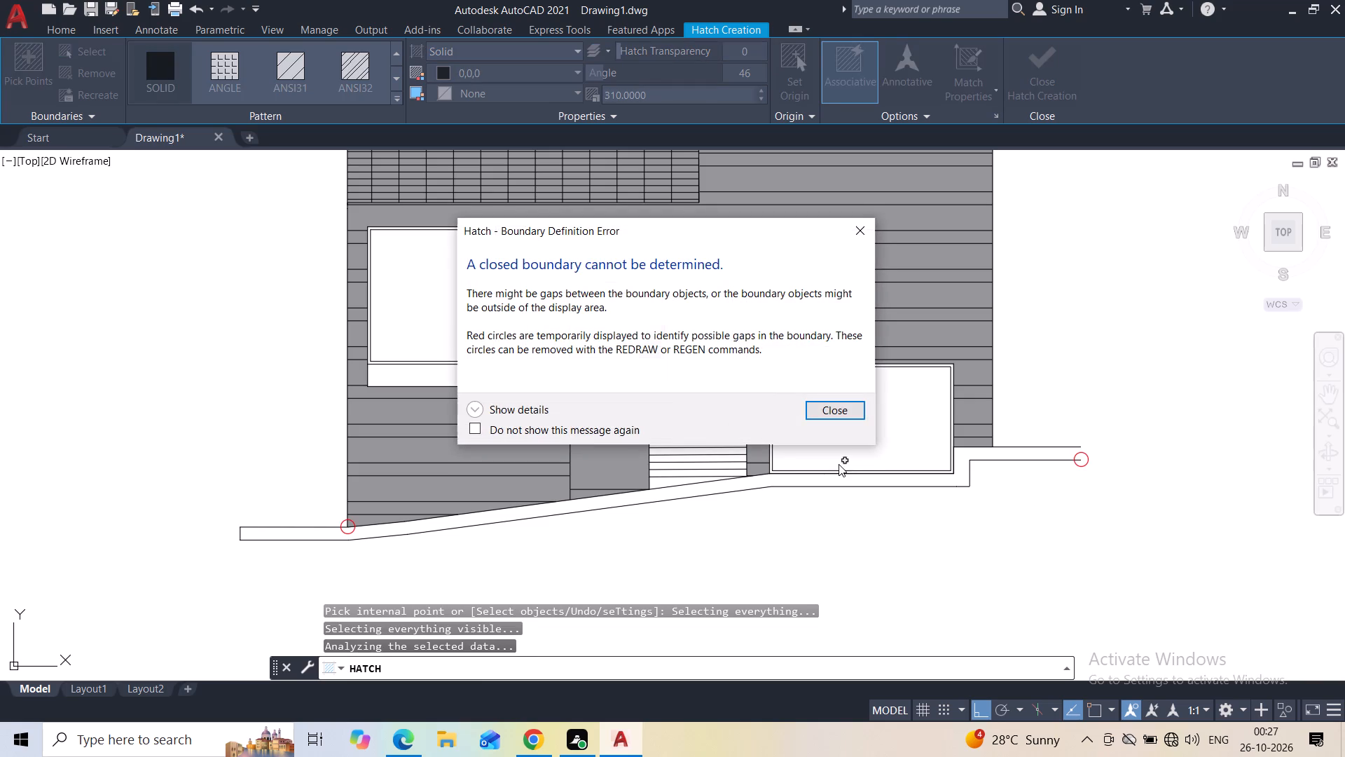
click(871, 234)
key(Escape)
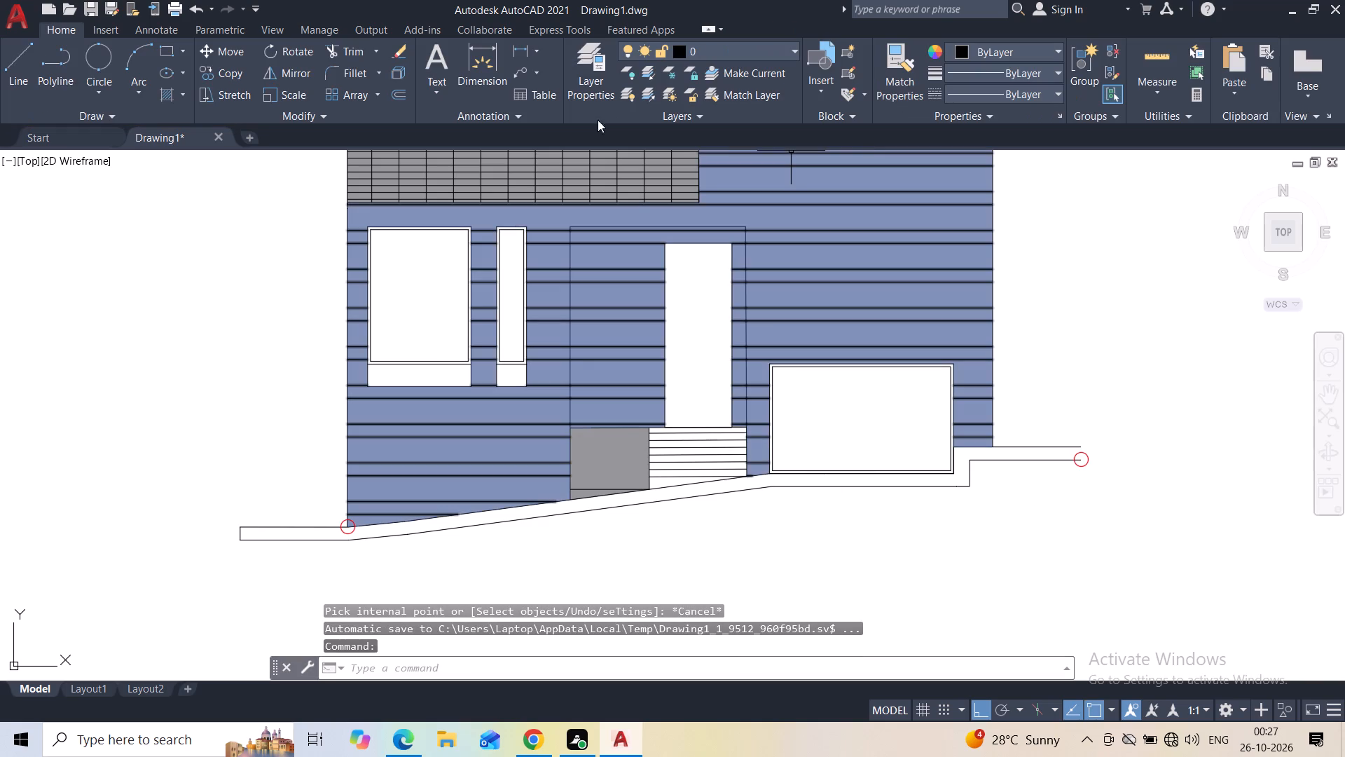
Draw a short line closing the open right end of the ground strip.
click(20, 77)
key(Escape)
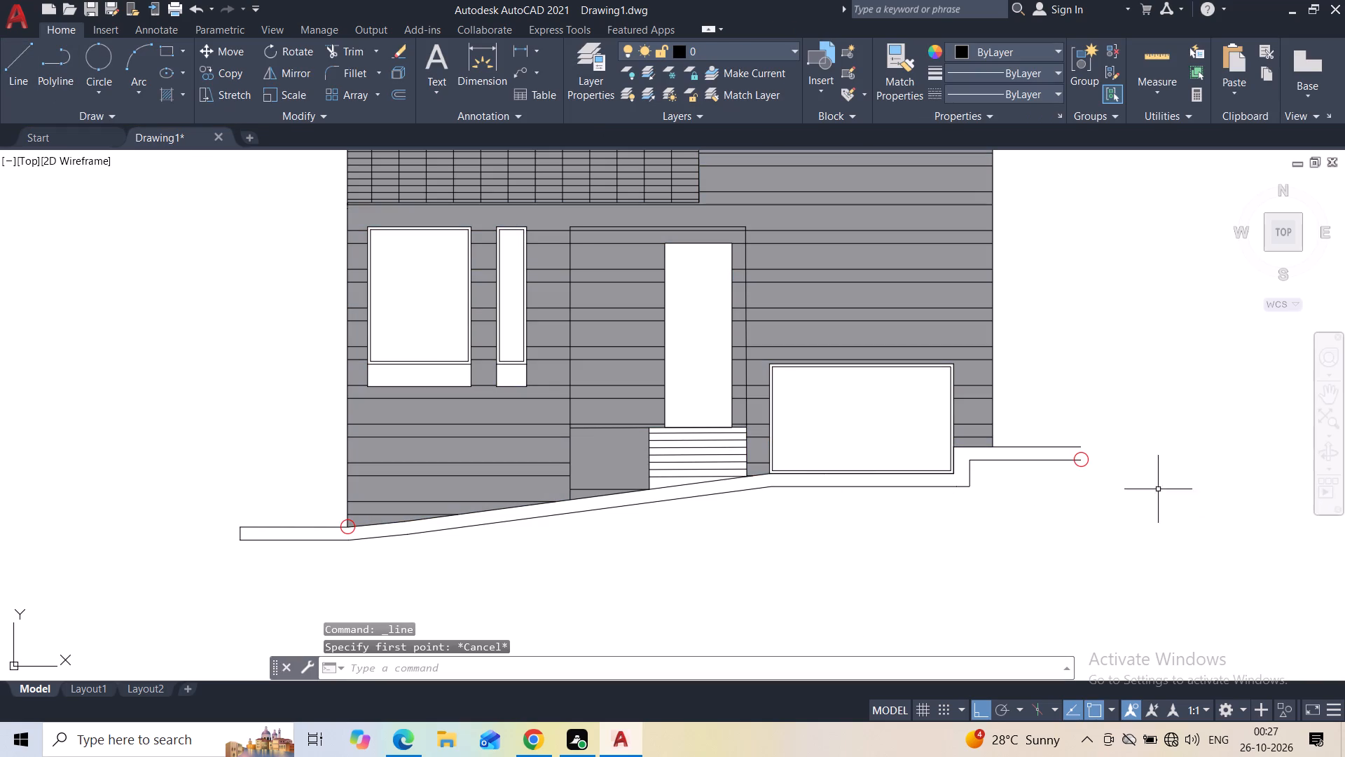
key(space)
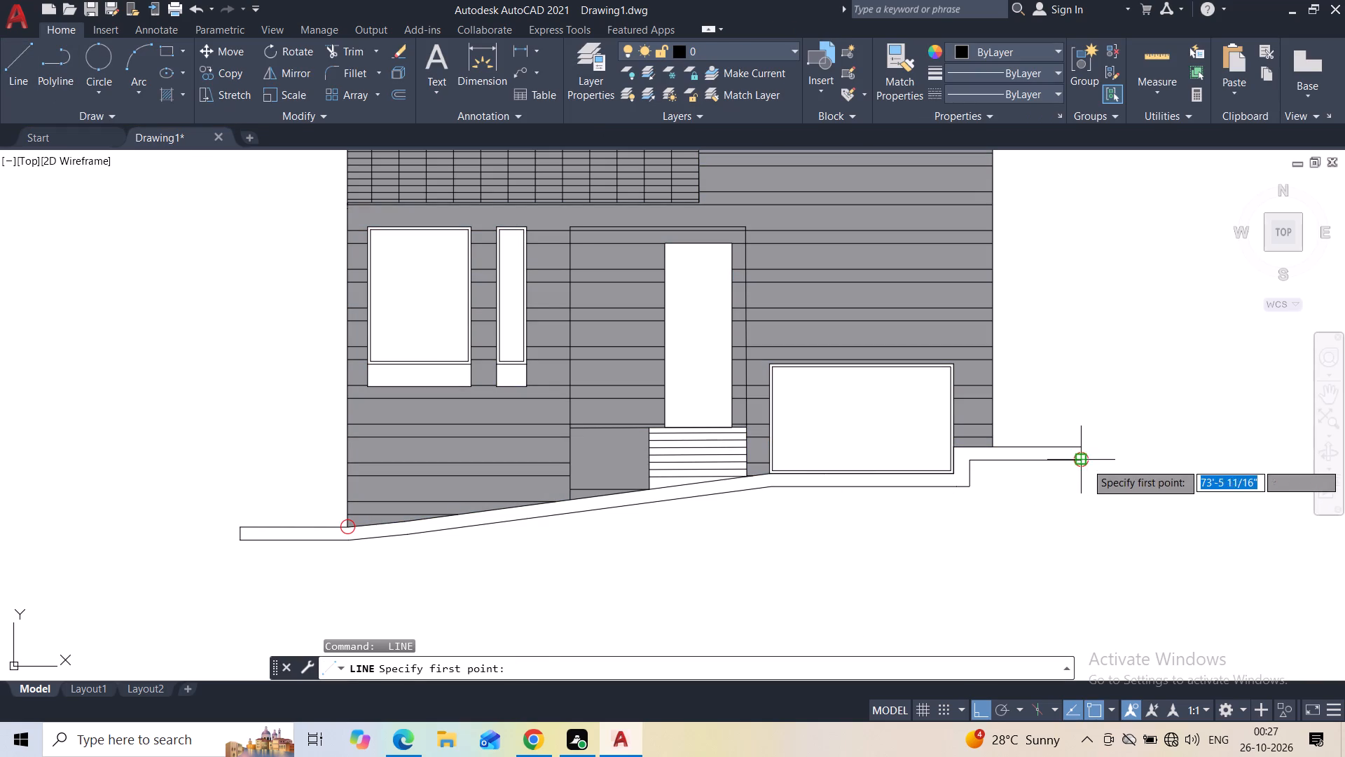
click(1084, 462)
click(1084, 447)
key(Escape)
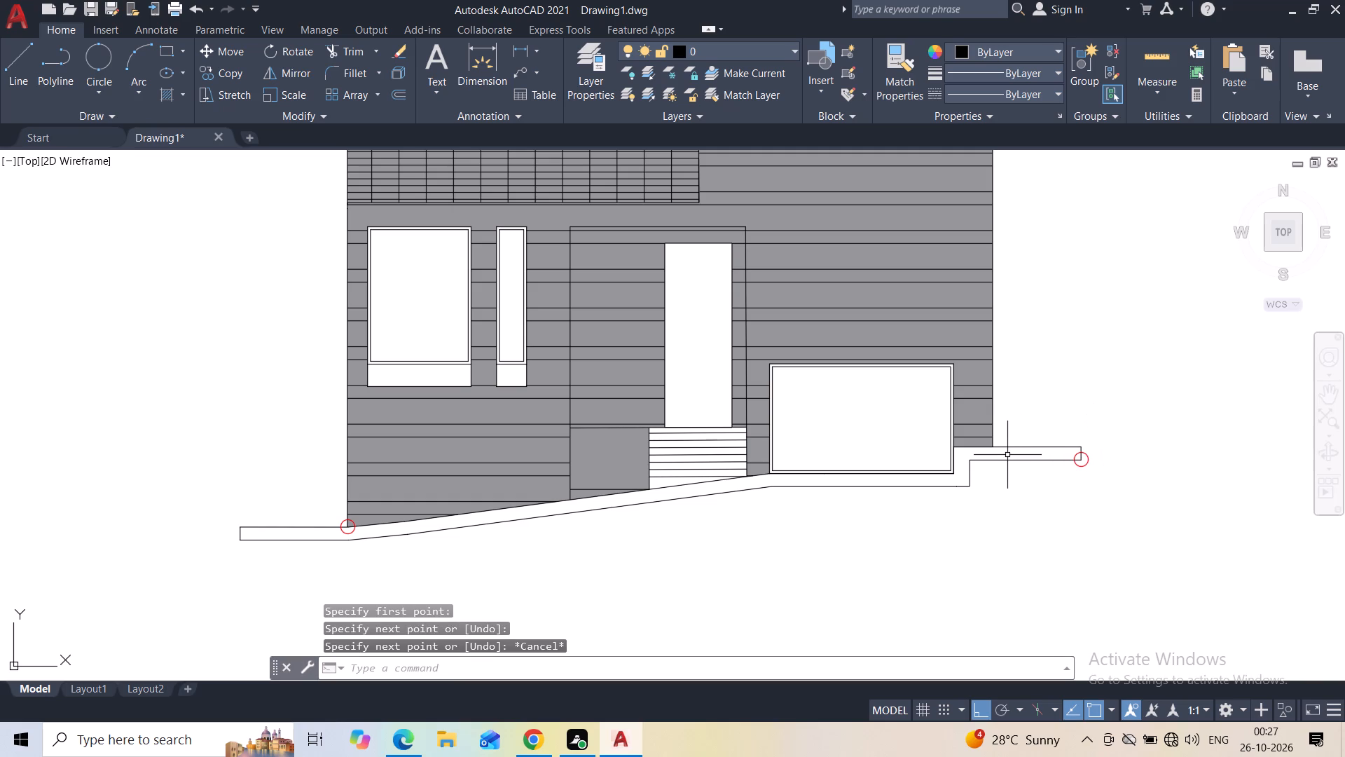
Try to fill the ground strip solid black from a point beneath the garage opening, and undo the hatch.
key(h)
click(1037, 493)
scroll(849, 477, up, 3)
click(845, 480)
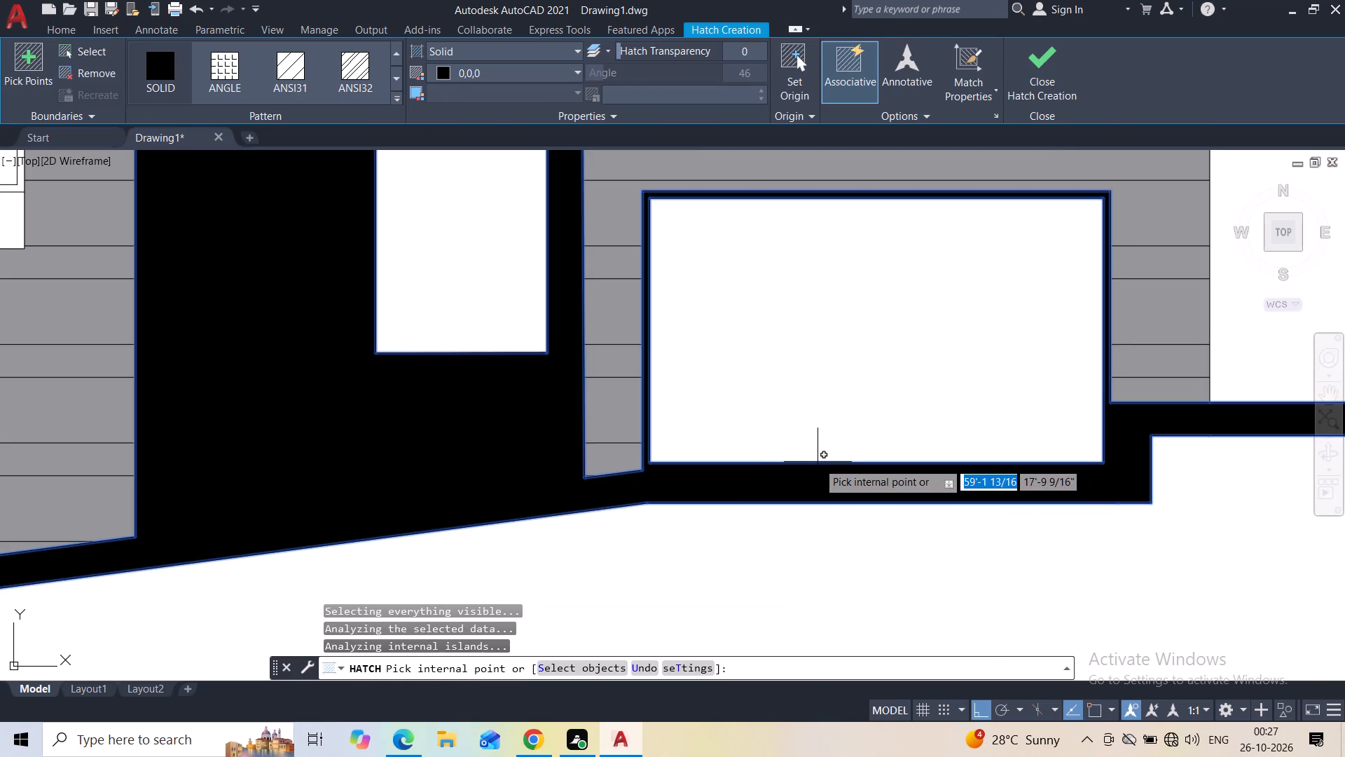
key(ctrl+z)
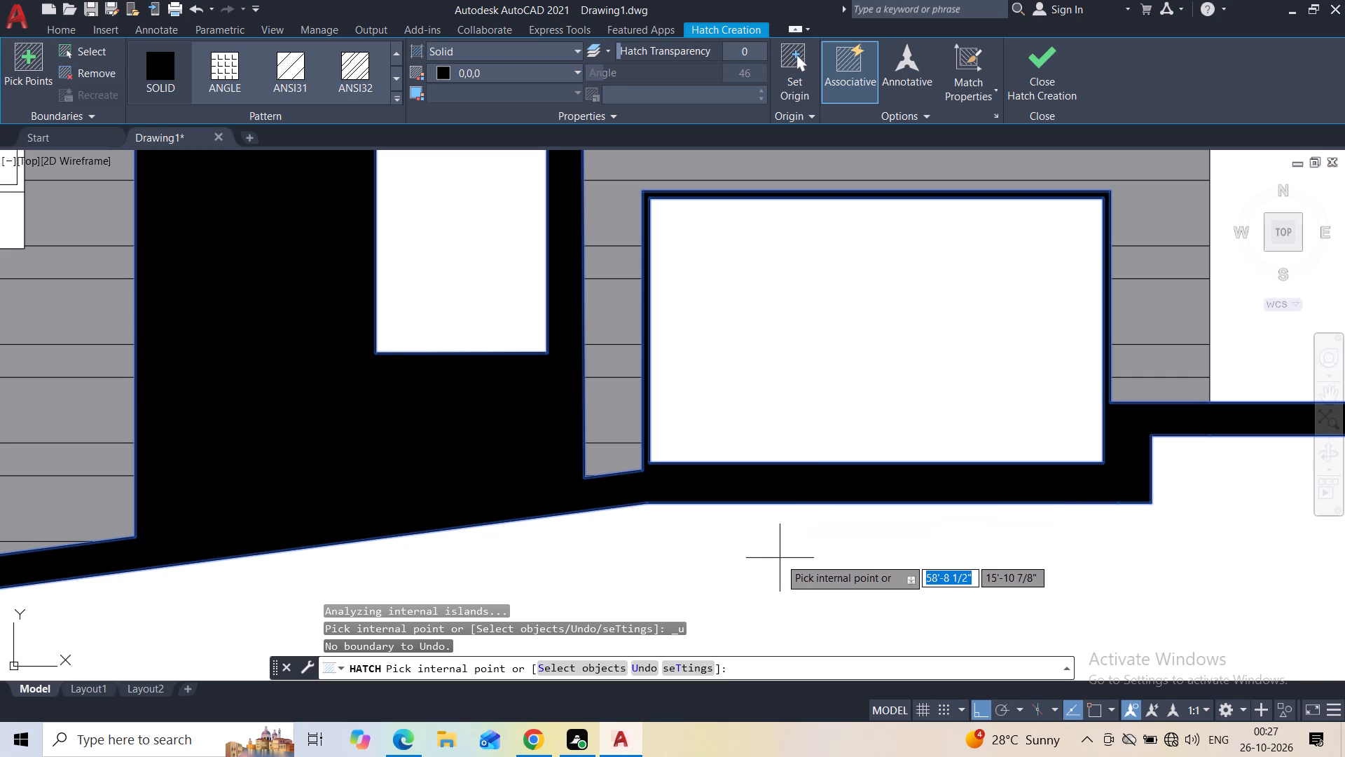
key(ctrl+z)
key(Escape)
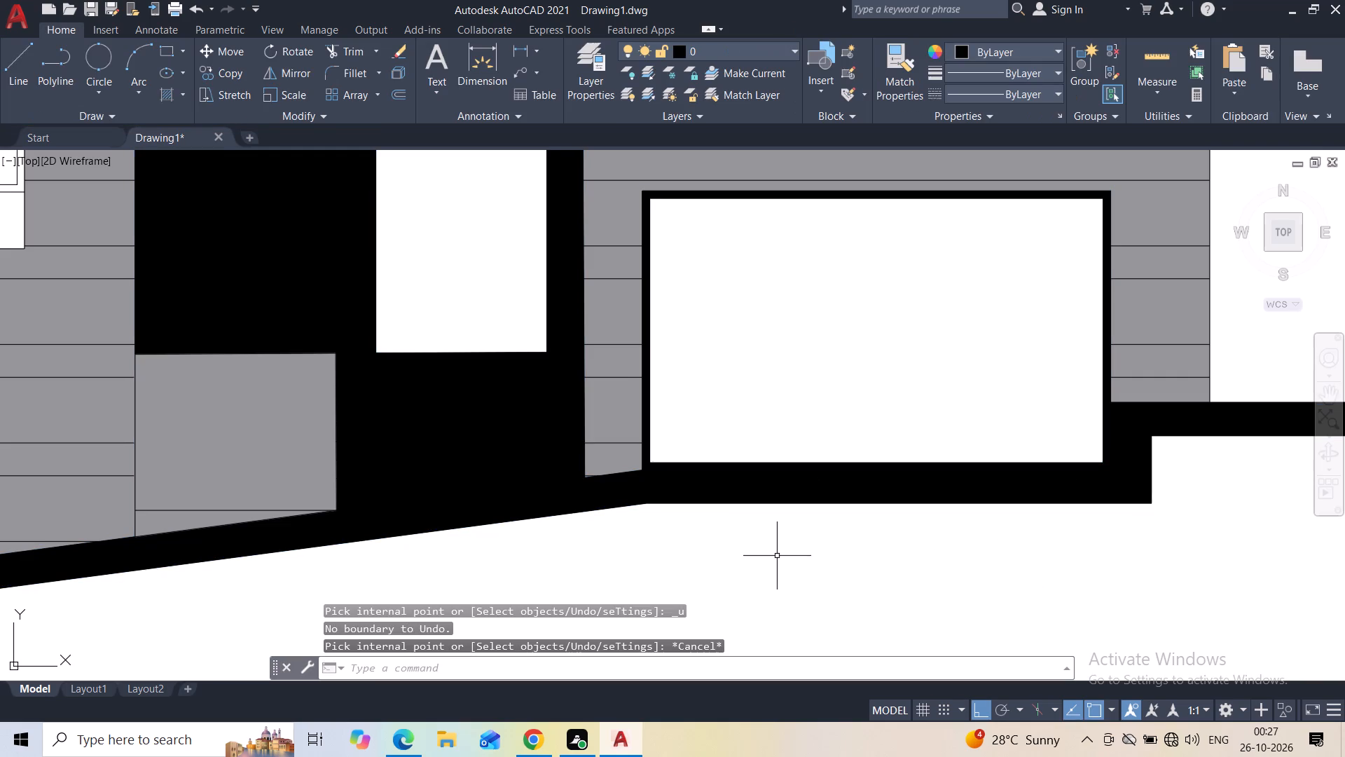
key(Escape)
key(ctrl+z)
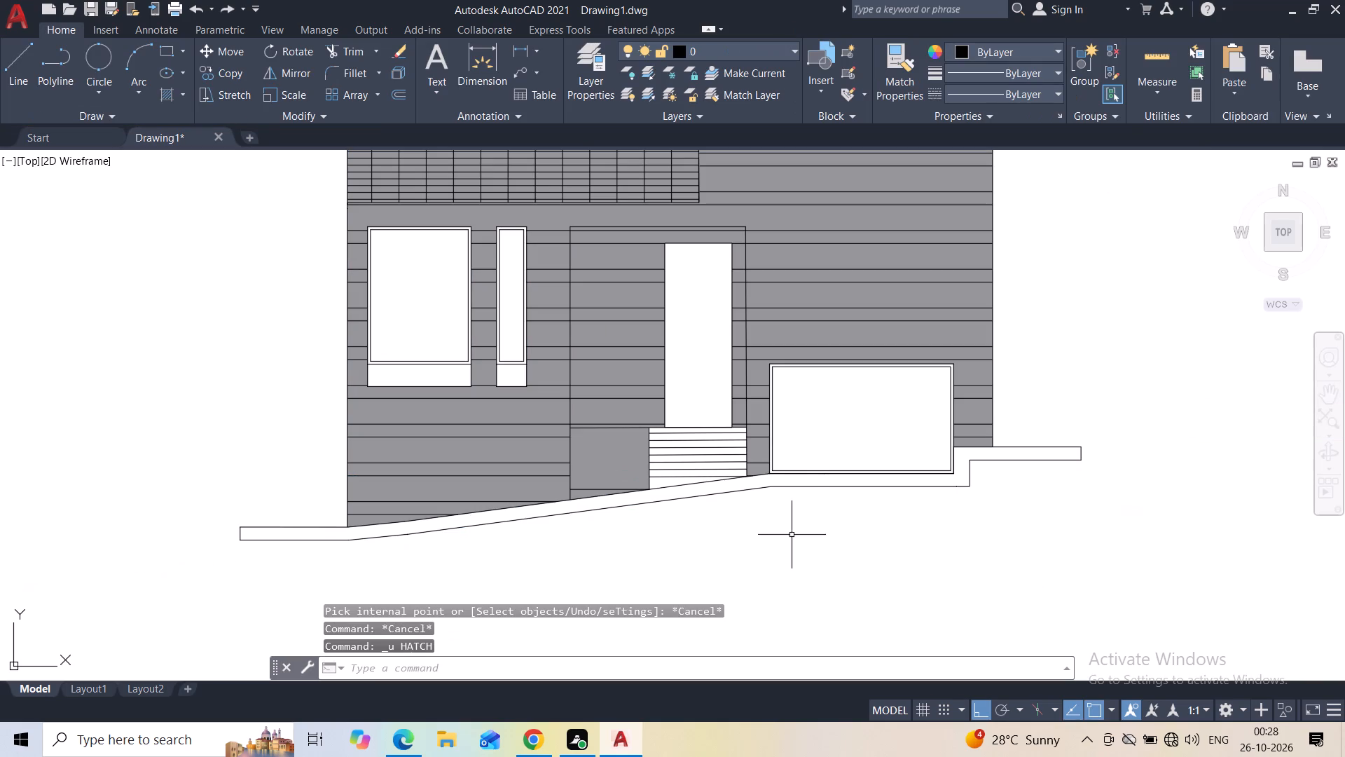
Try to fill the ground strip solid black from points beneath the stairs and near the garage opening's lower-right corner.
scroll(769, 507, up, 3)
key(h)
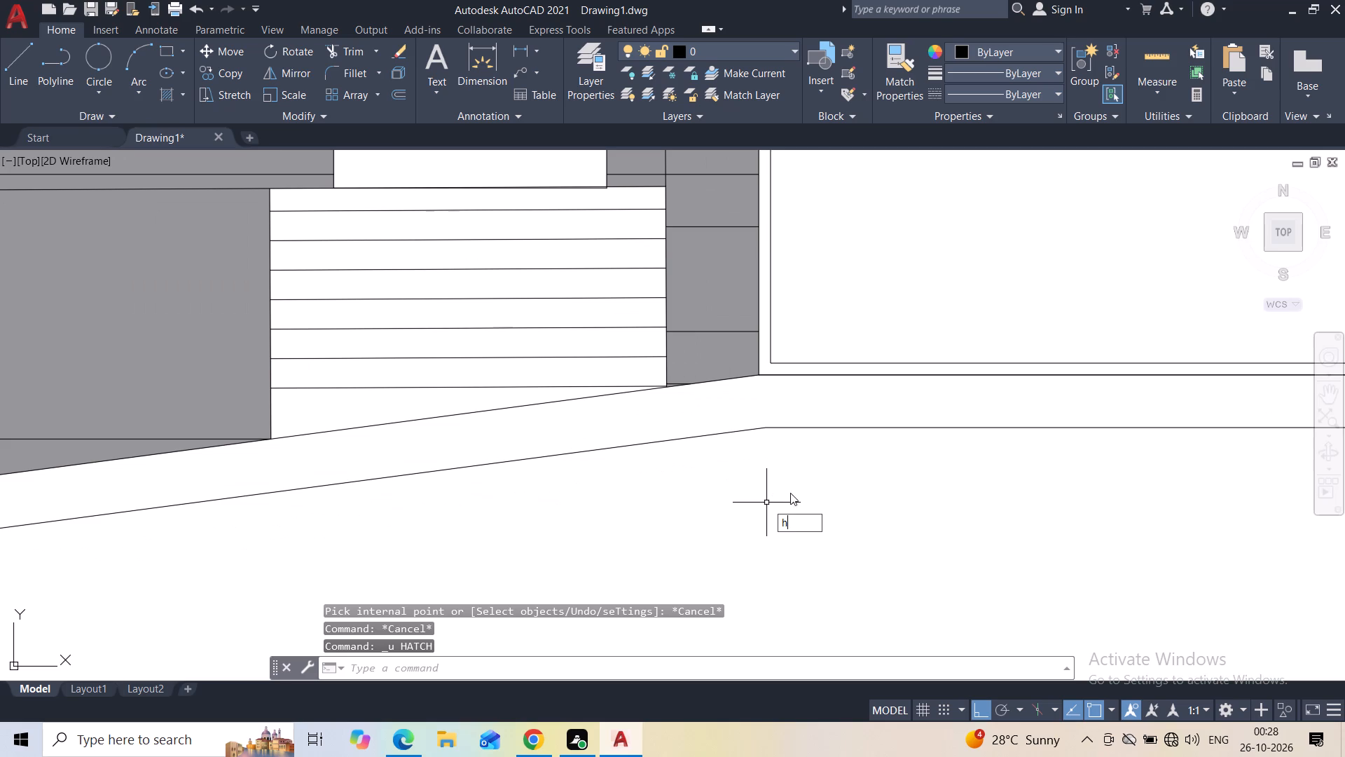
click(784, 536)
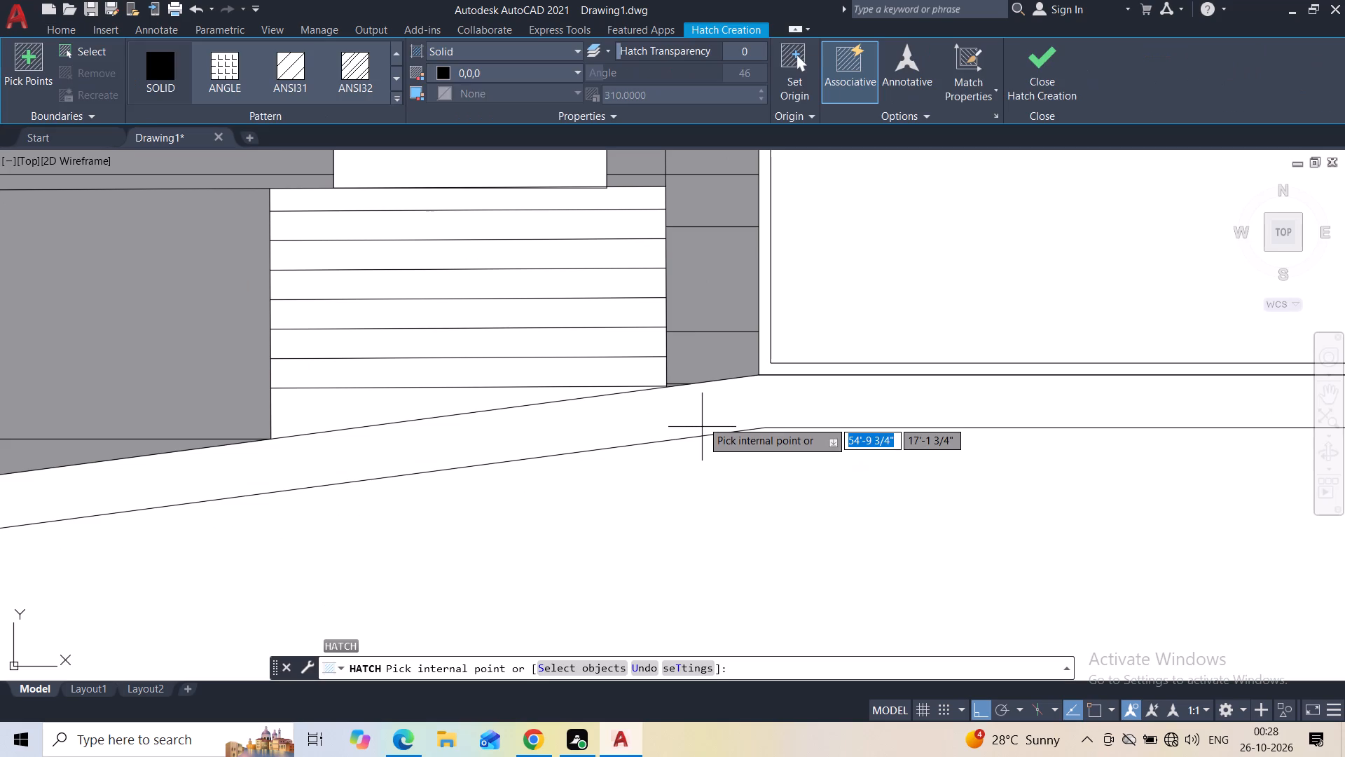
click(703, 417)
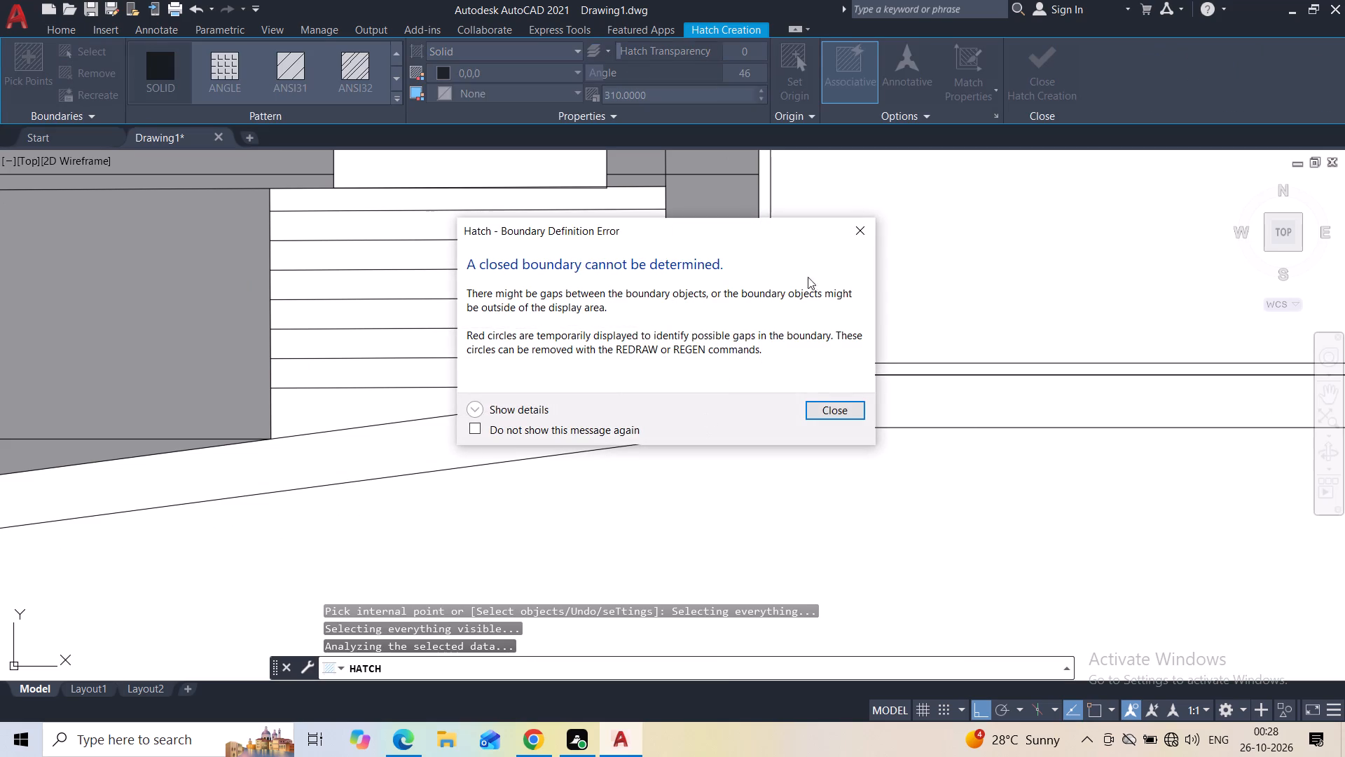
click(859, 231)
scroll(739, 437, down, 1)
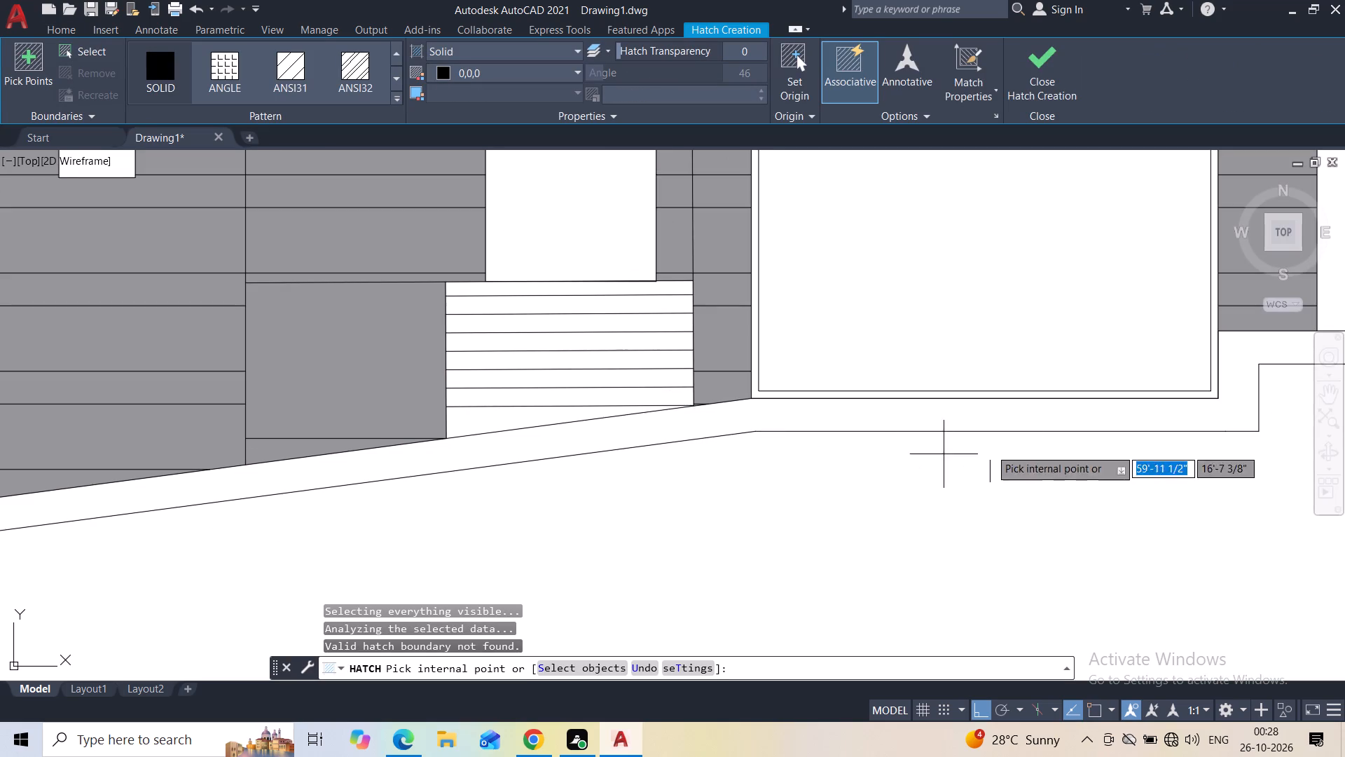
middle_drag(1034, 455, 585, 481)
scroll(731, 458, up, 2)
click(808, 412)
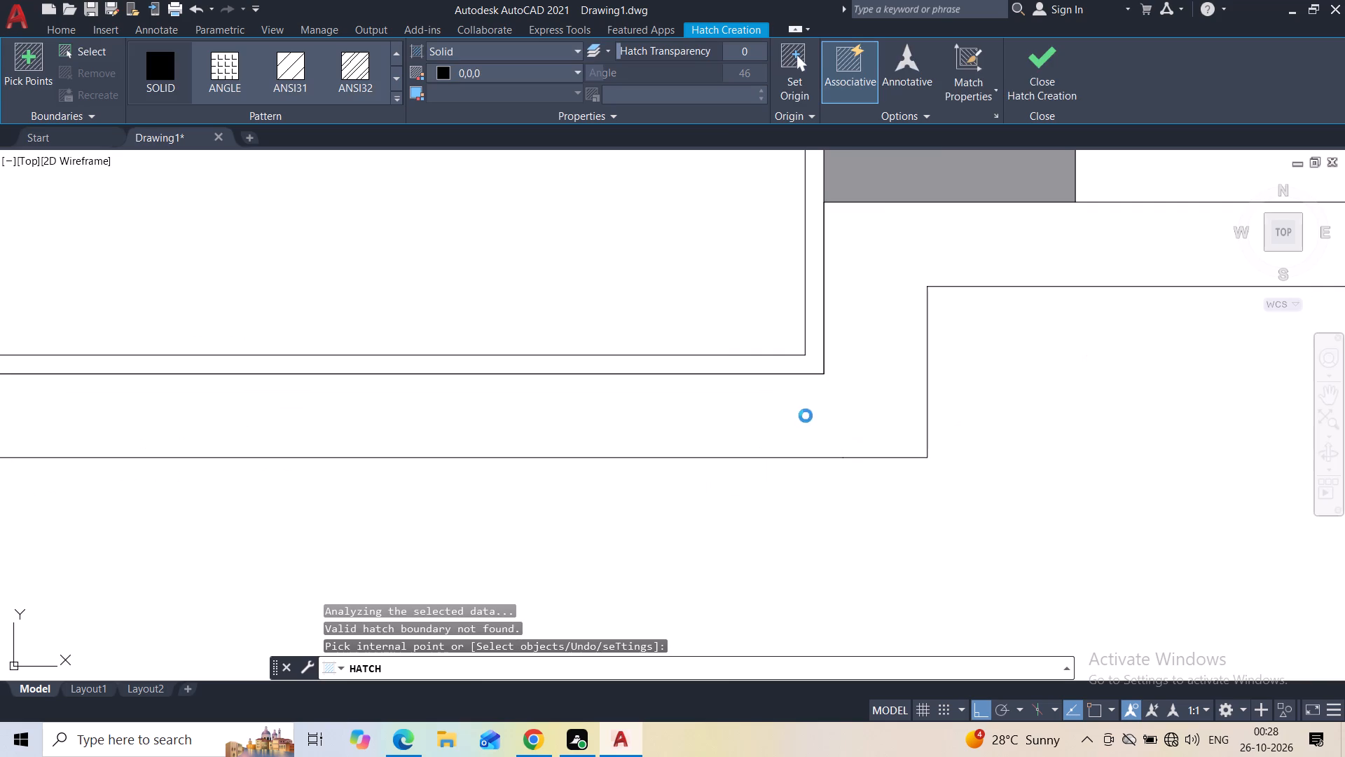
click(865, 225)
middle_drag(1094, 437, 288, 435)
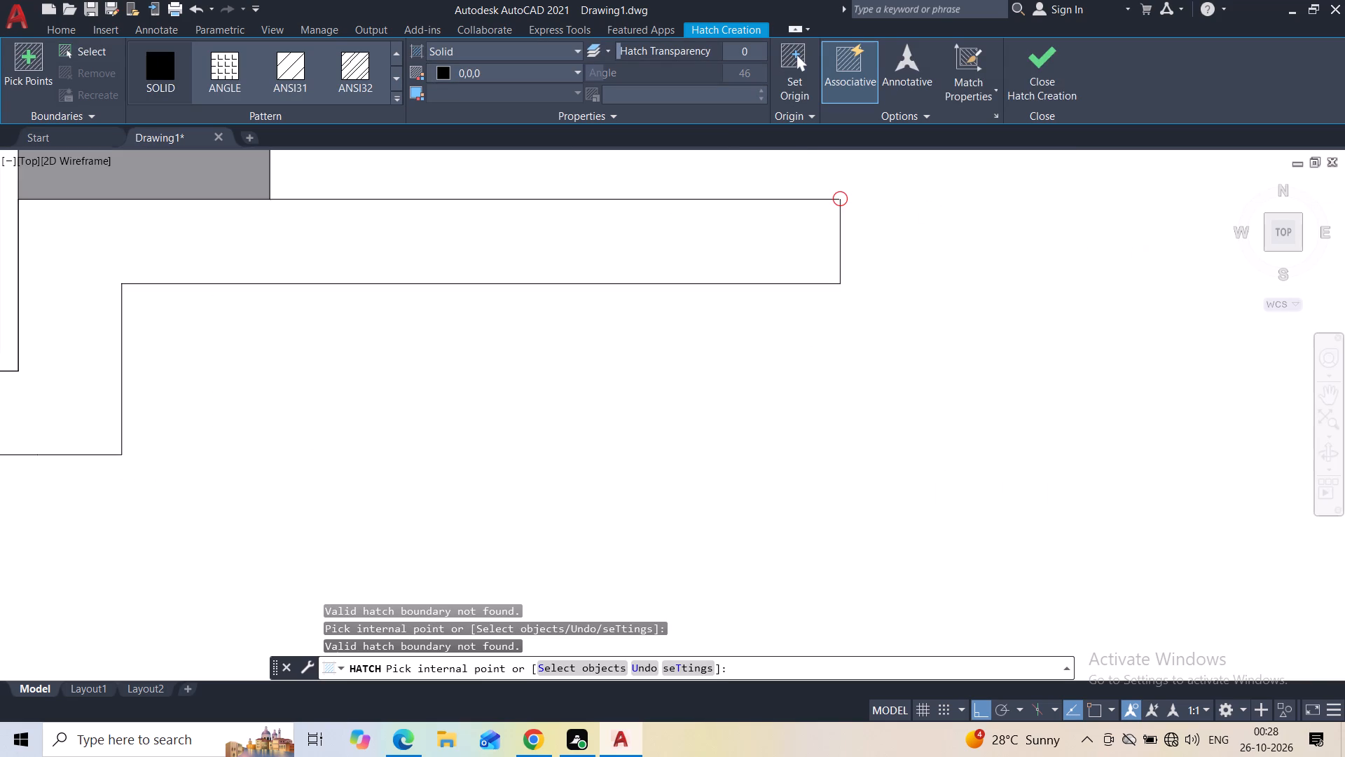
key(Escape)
Draw a short line bridging the gap at the upper corner of the ground strip's right end.
scroll(833, 213, up, 3)
middle_drag(833, 212, 691, 476)
scroll(690, 460, up, 2)
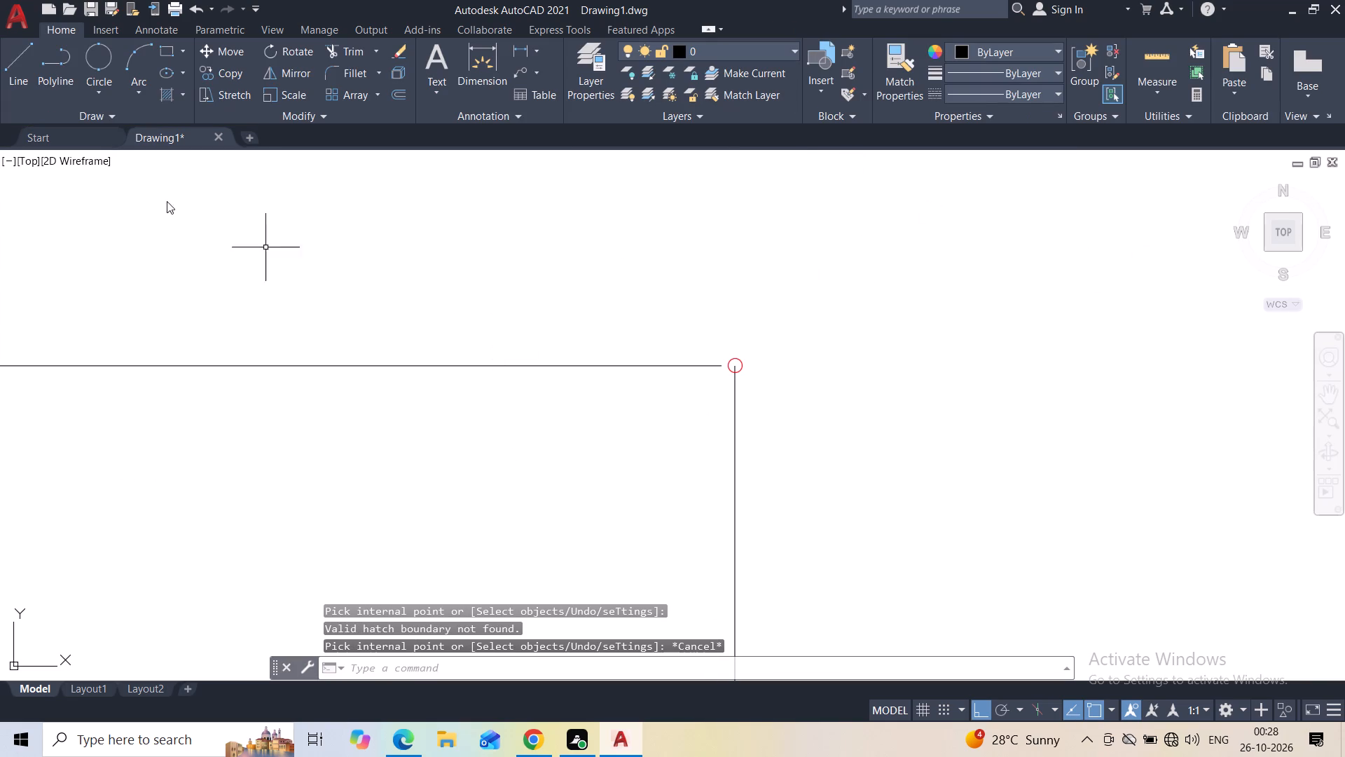
click(14, 86)
scroll(684, 393, up, 2)
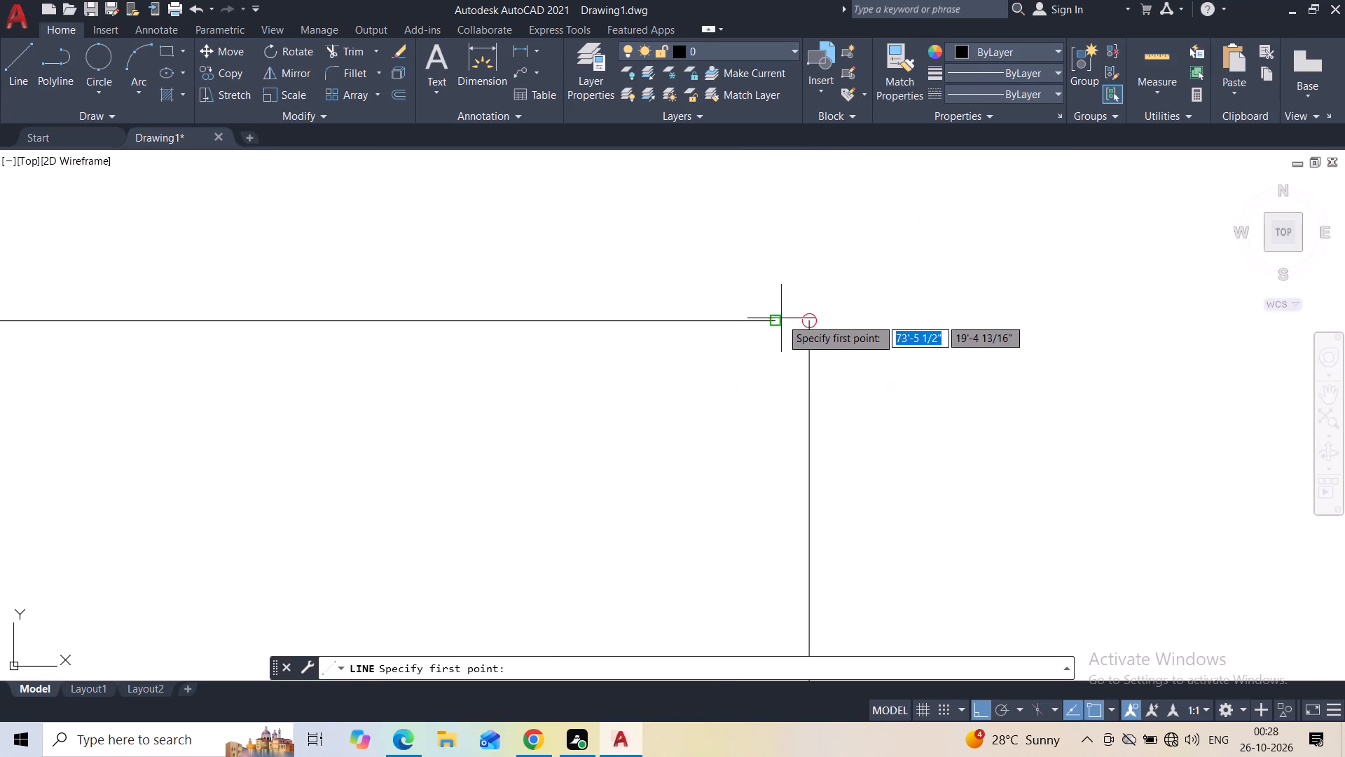
click(779, 320)
click(807, 321)
key(Escape)
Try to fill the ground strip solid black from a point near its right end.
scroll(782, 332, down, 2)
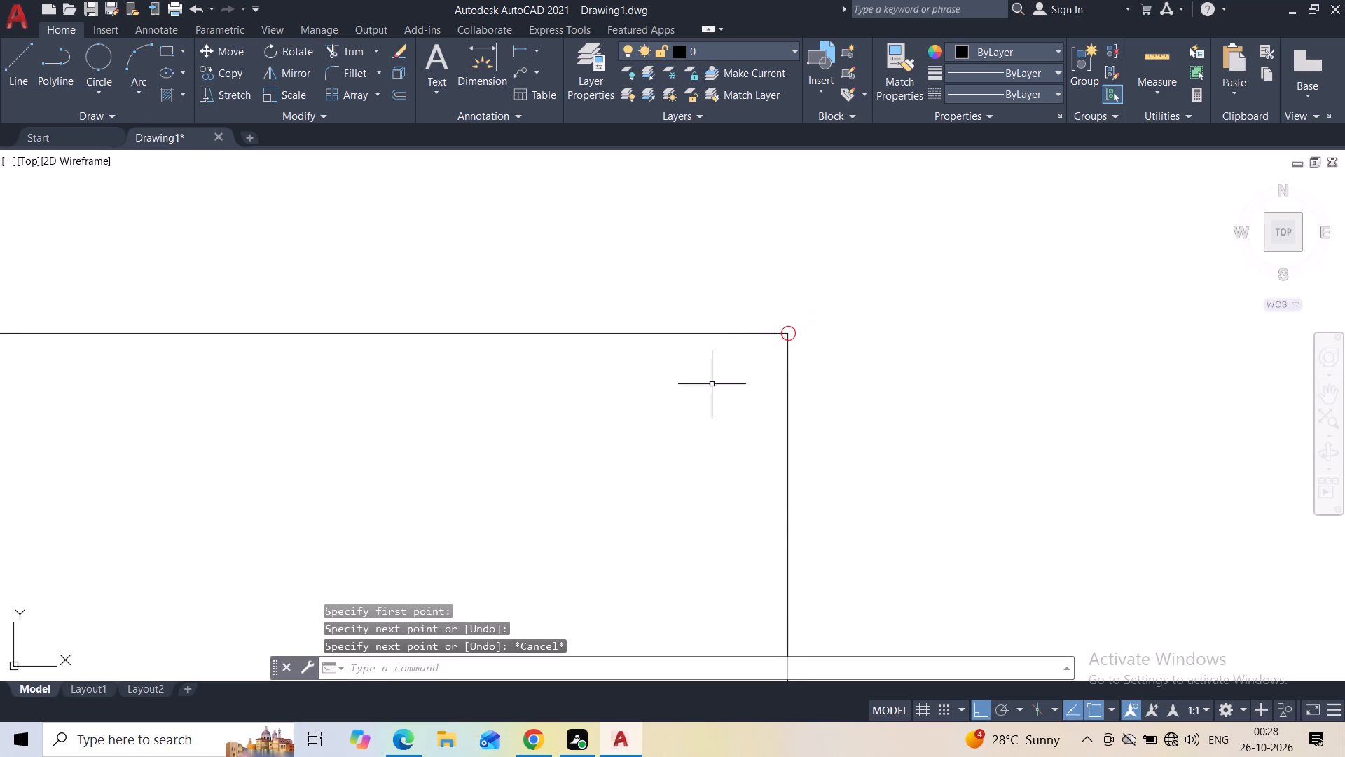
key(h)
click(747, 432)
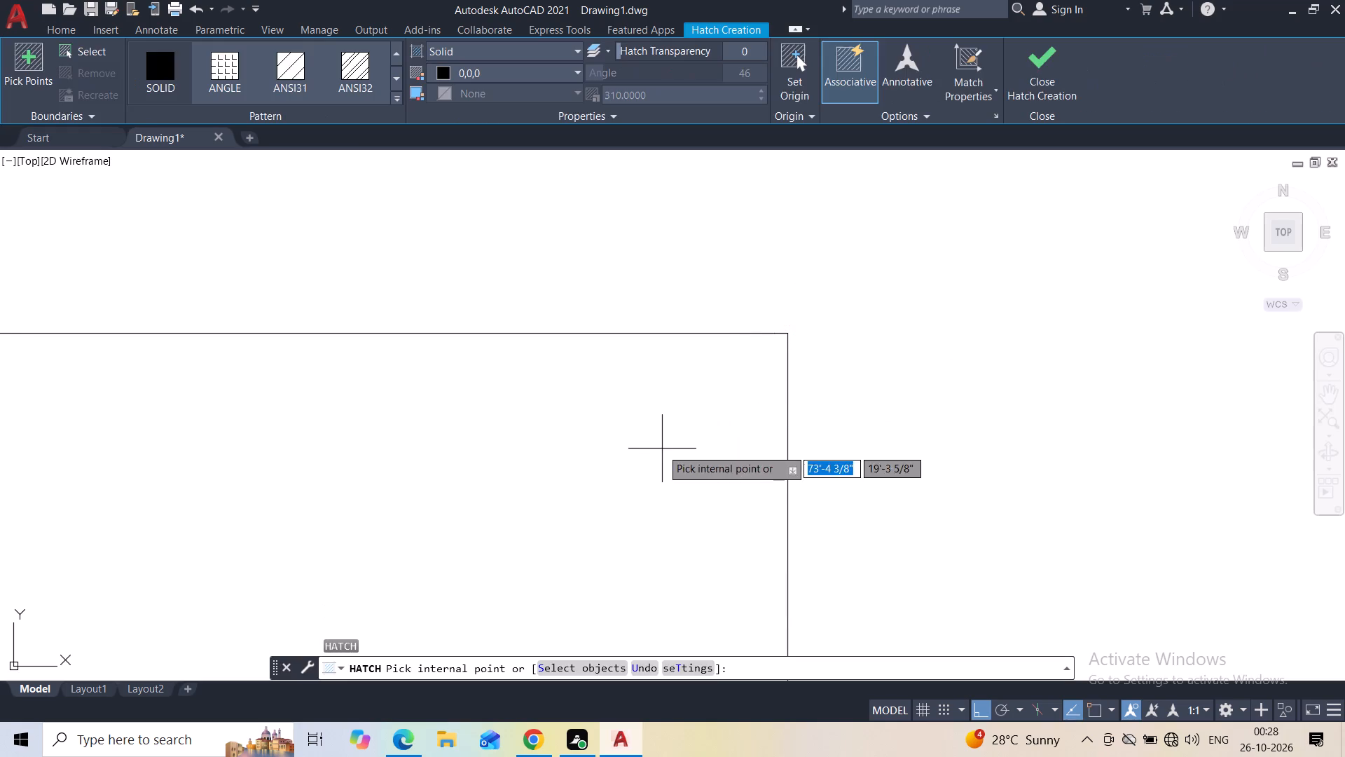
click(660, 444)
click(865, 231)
Examine the ground strip's outline from its right end to its left end for boundary gaps.
middle_drag(691, 414, 719, 398)
scroll(691, 414, down, 5)
scroll(524, 510, down, 2)
middle_drag(480, 510, 748, 481)
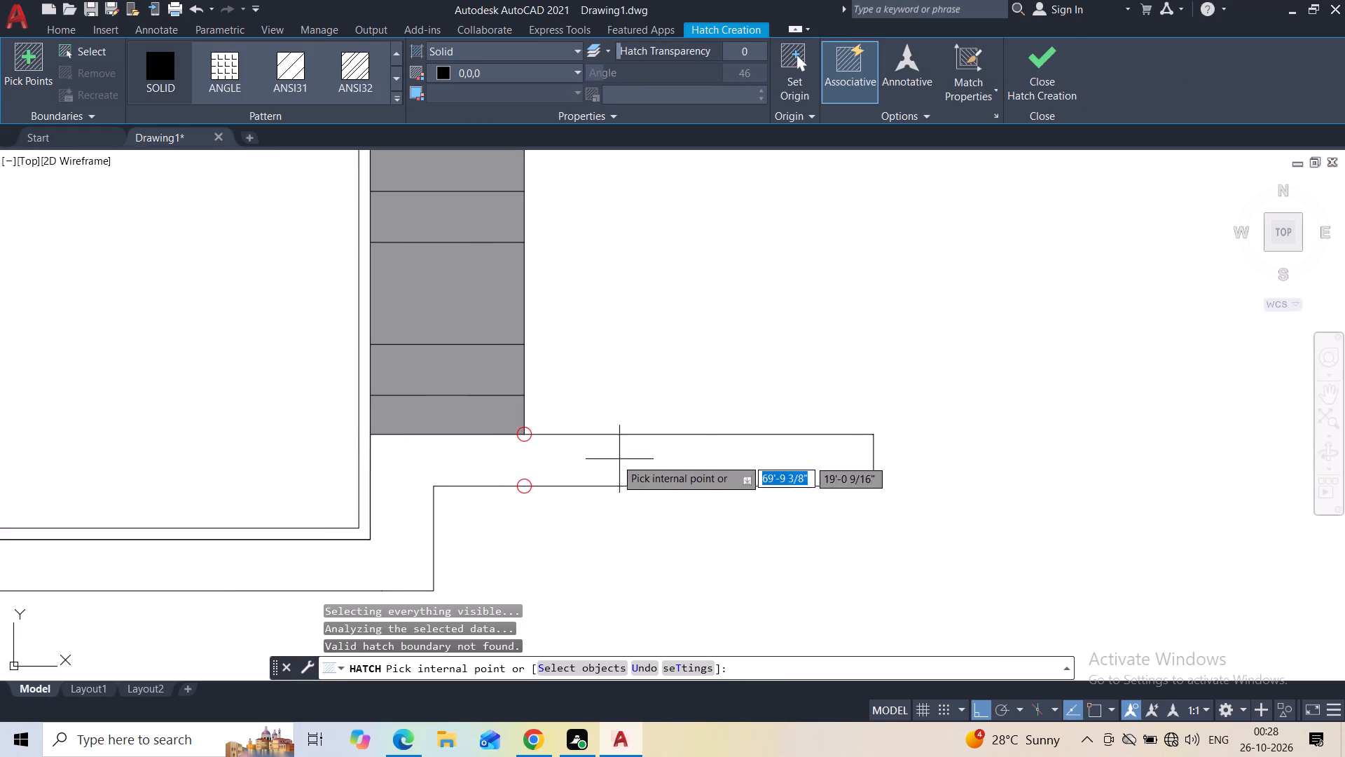
scroll(511, 442, up, 6)
scroll(574, 381, up, 5)
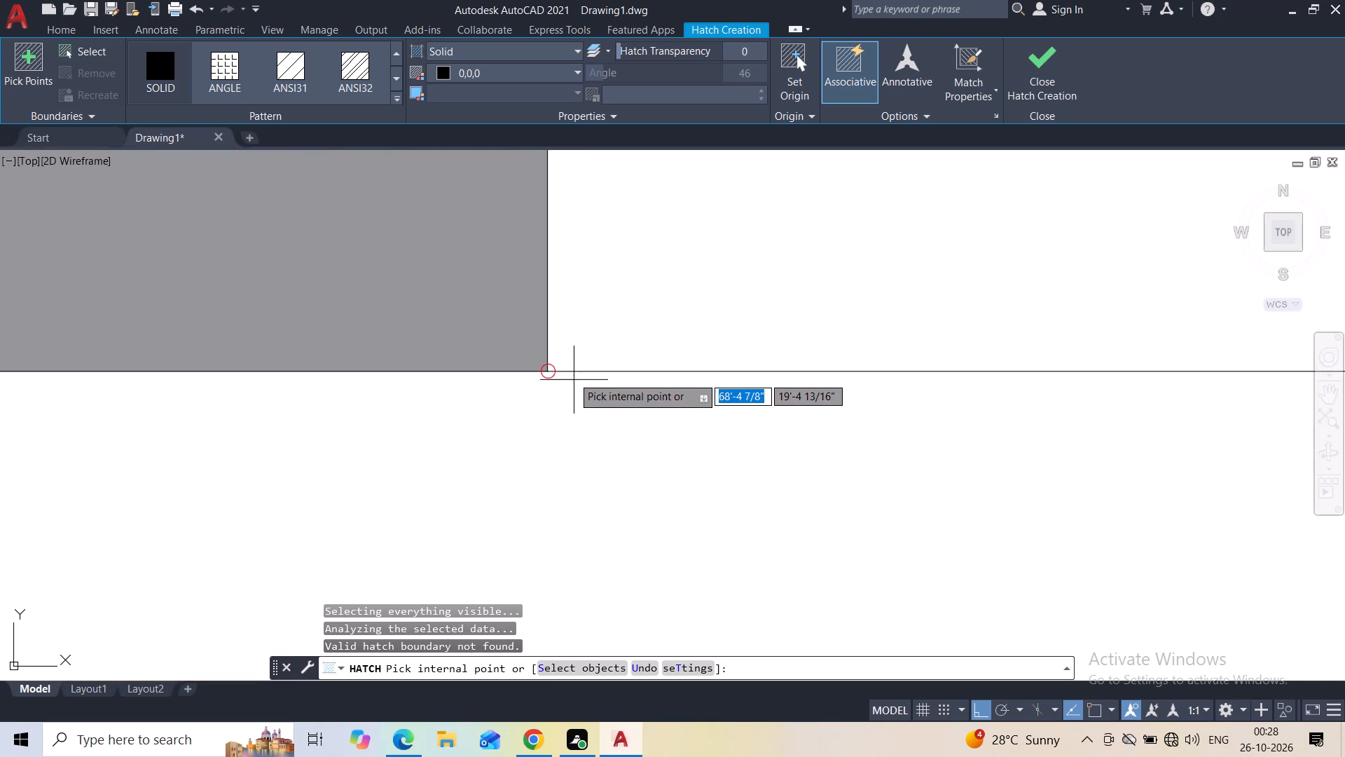
scroll(572, 376, up, 2)
scroll(517, 380, down, 11)
middle_drag(496, 554, 633, 320)
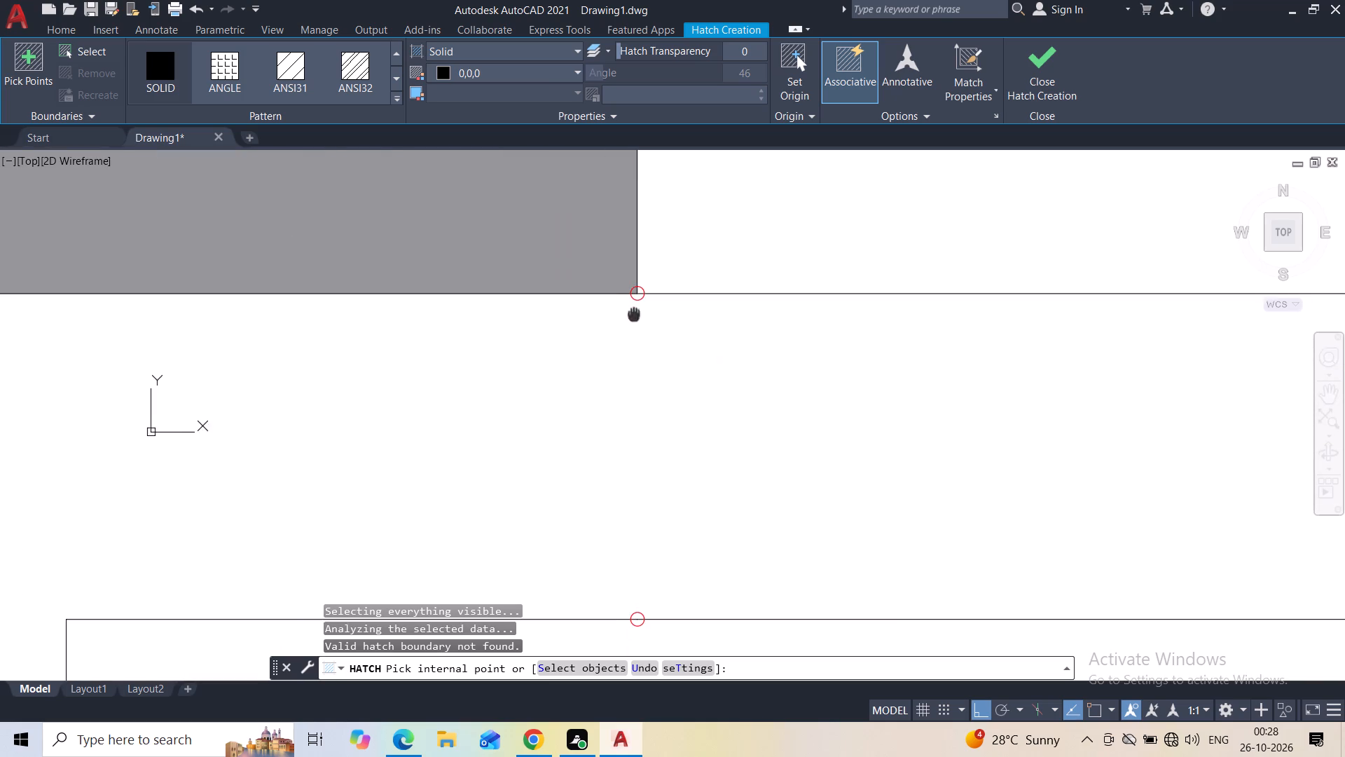
scroll(619, 444, down, 4)
middle_drag(495, 542, 761, 311)
scroll(411, 439, down, 3)
middle_drag(351, 435, 694, 420)
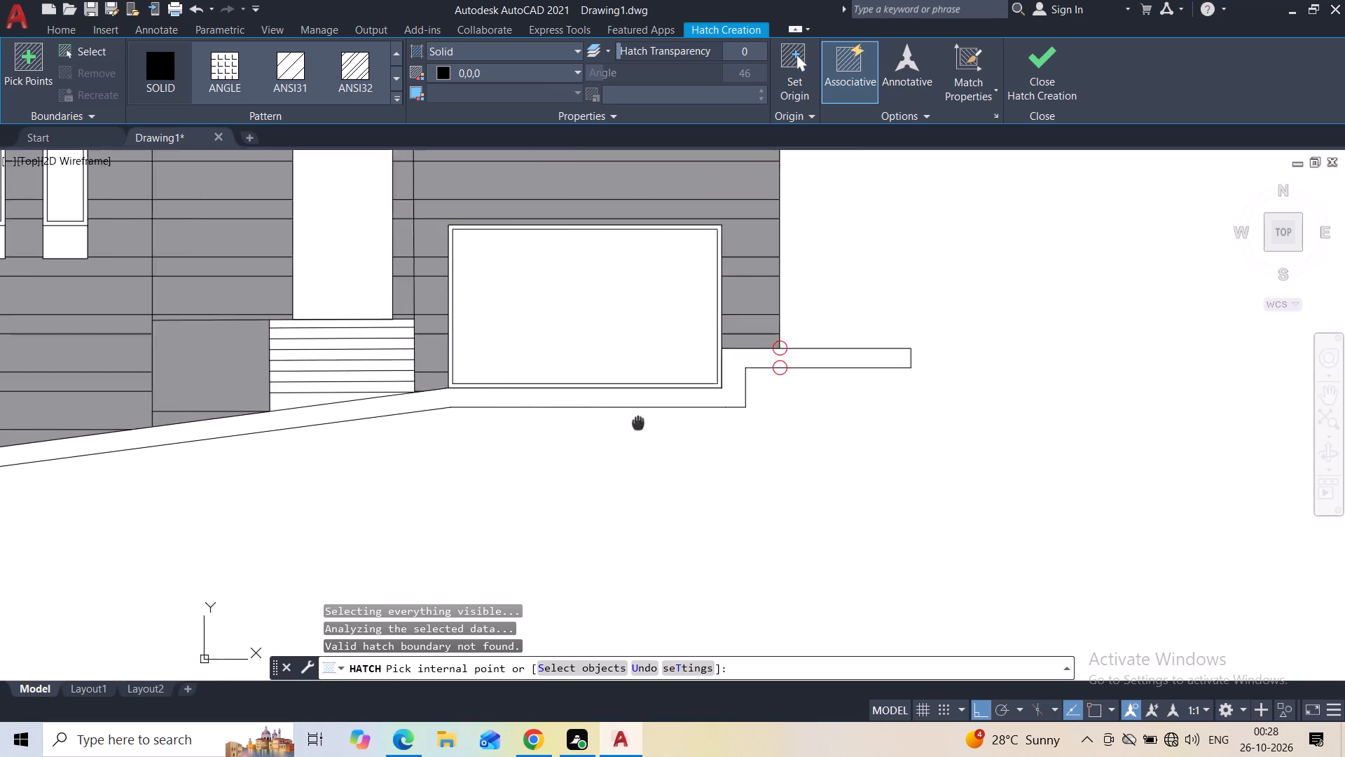
middle_drag(694, 420, 831, 419)
middle_drag(109, 557, 535, 502)
scroll(460, 421, up, 3)
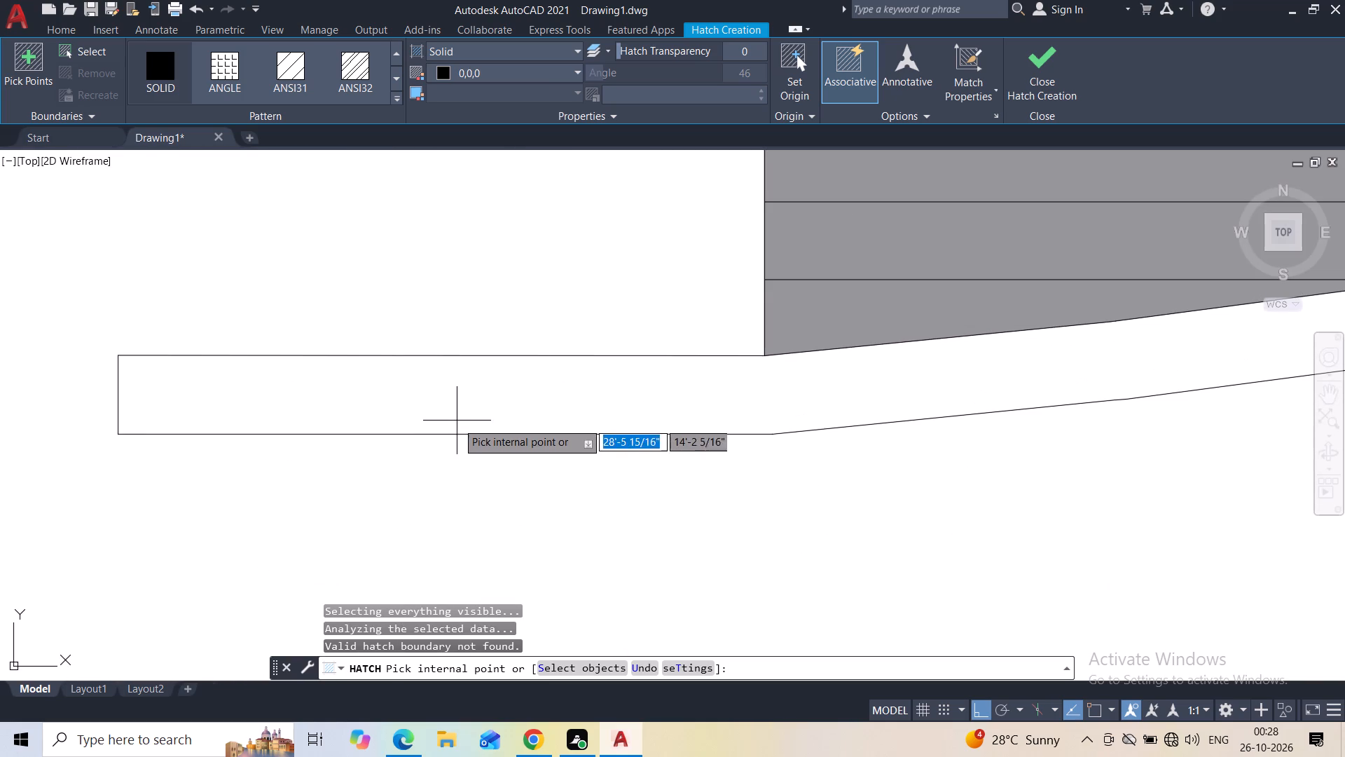
key(h)
key(Escape)
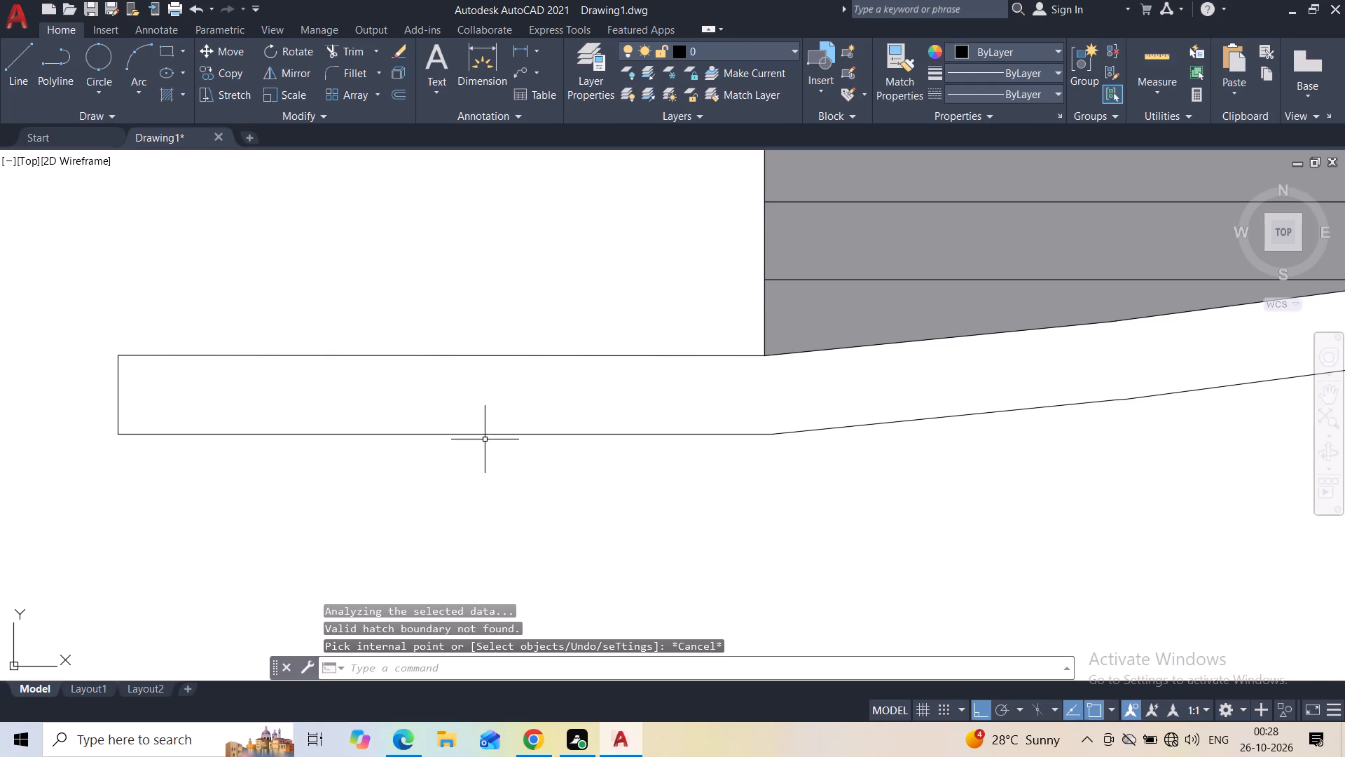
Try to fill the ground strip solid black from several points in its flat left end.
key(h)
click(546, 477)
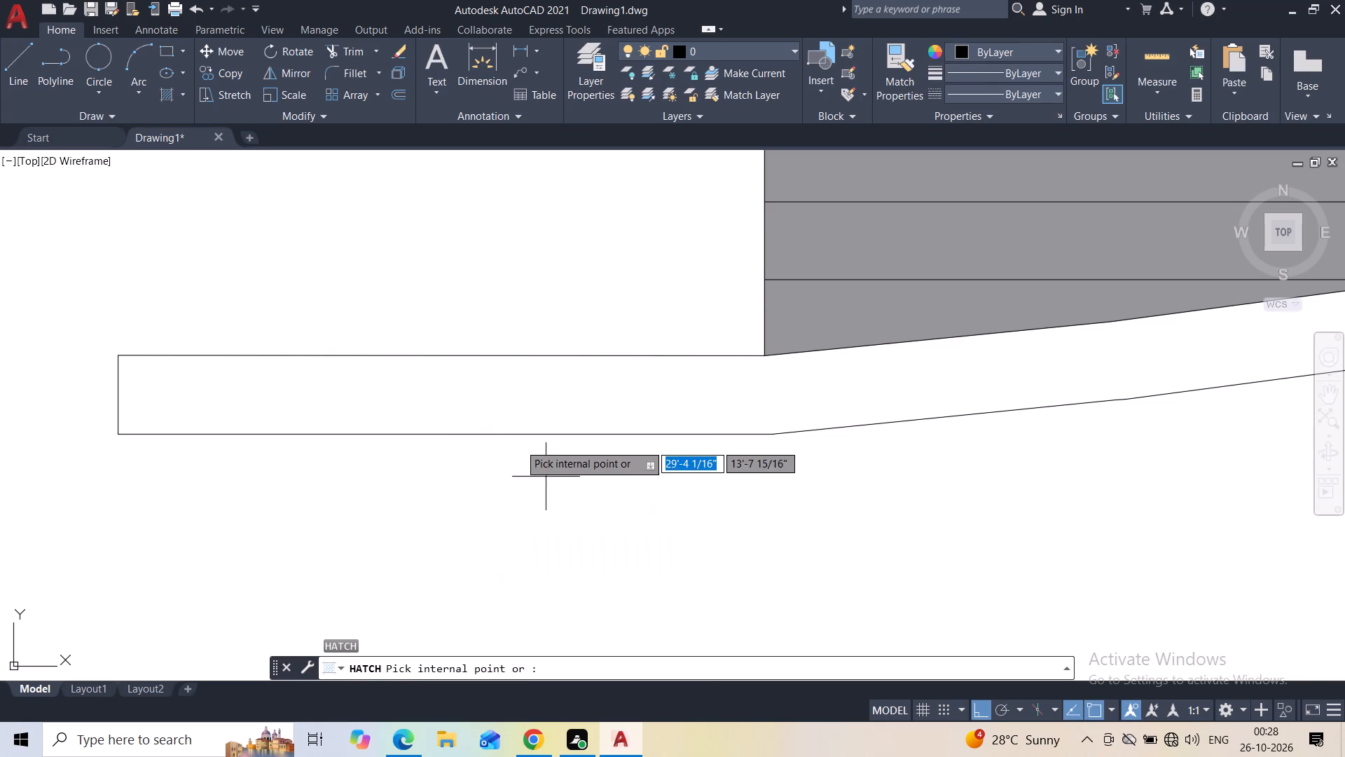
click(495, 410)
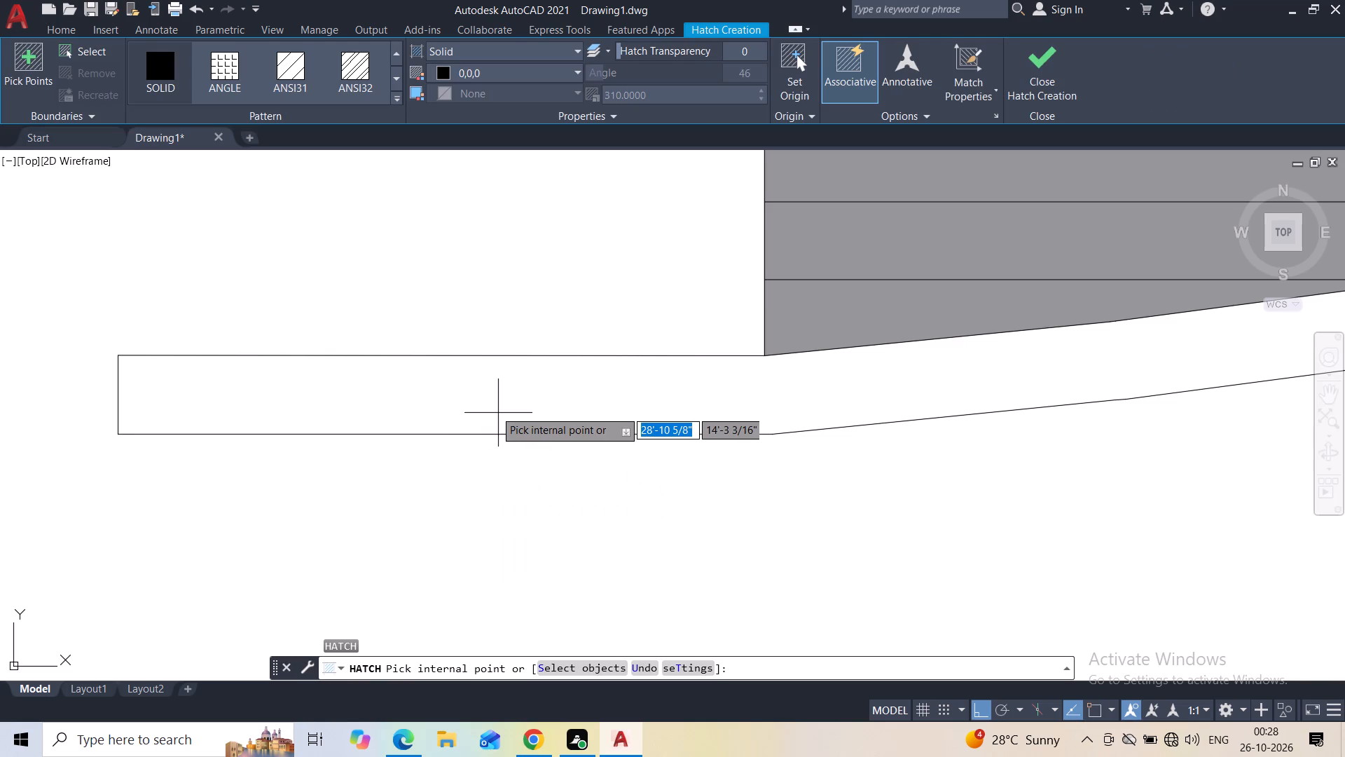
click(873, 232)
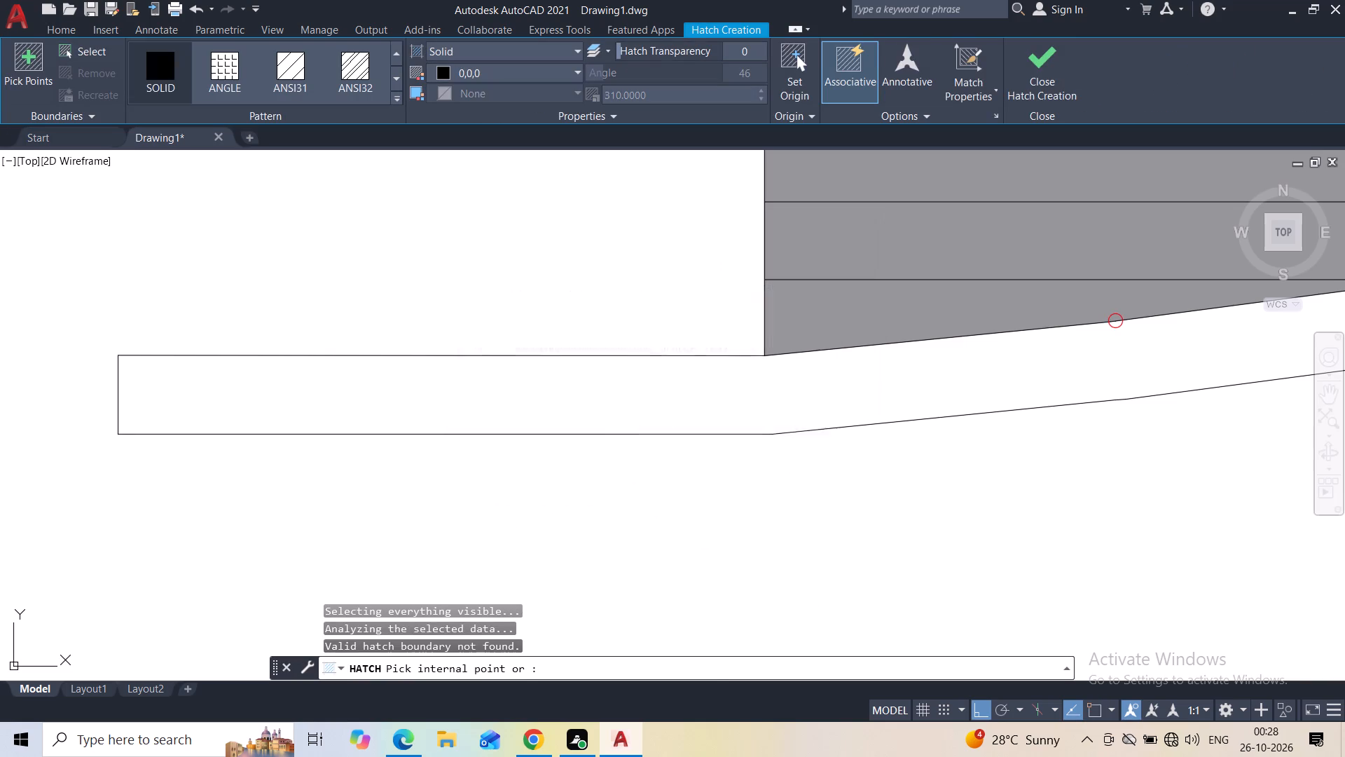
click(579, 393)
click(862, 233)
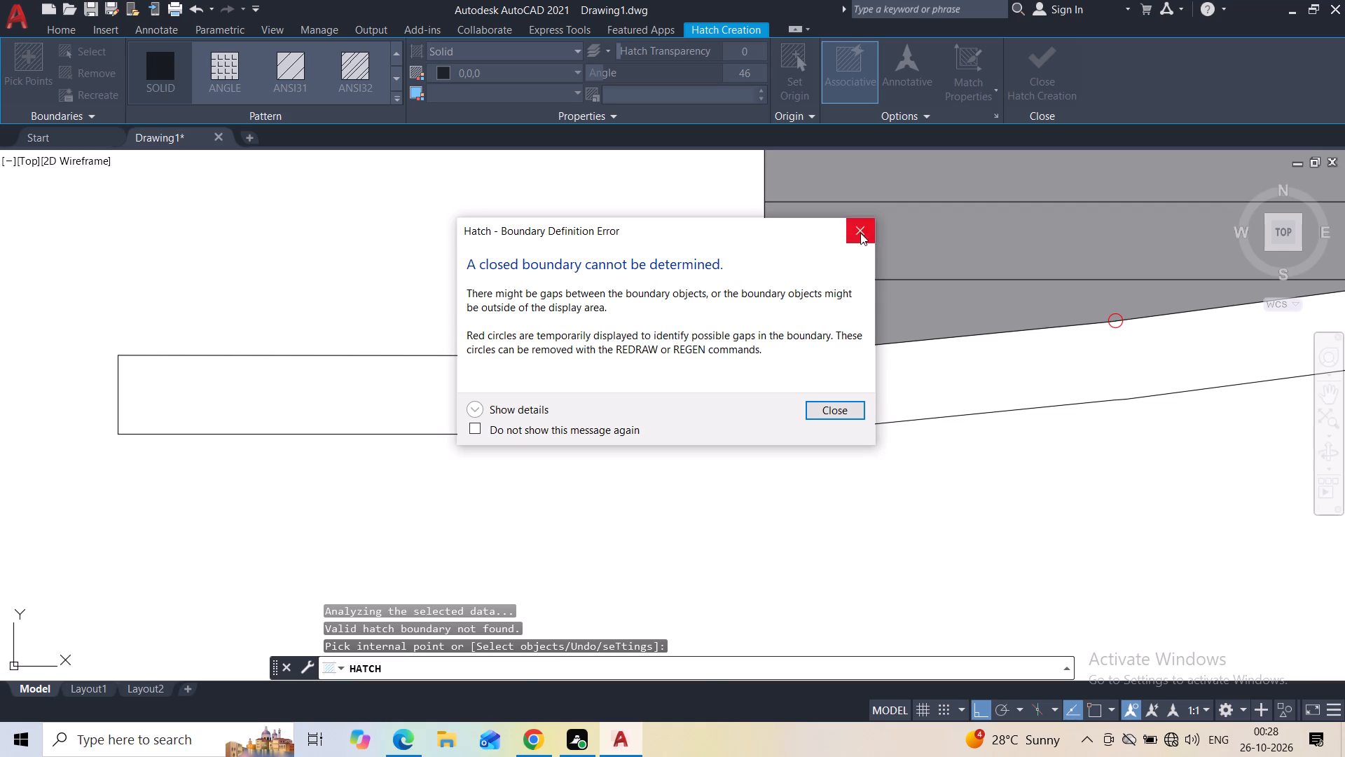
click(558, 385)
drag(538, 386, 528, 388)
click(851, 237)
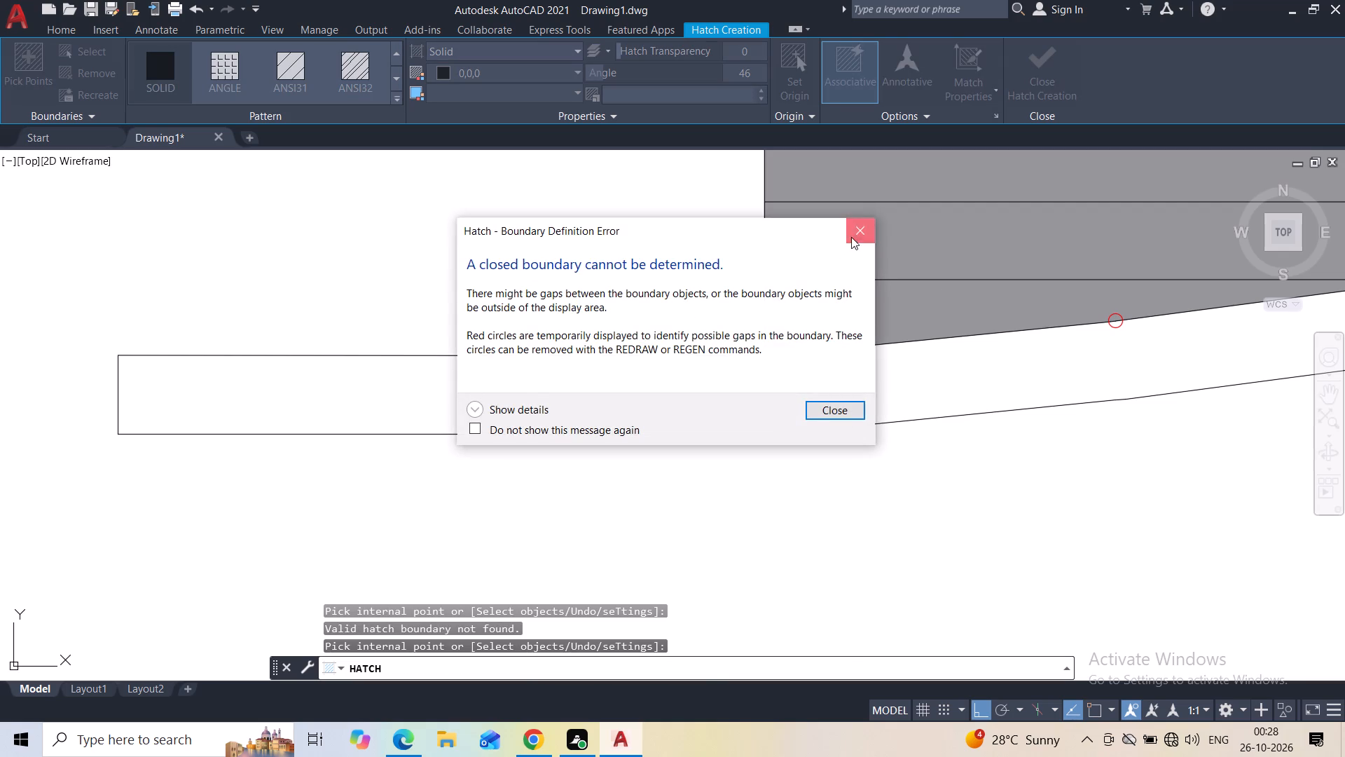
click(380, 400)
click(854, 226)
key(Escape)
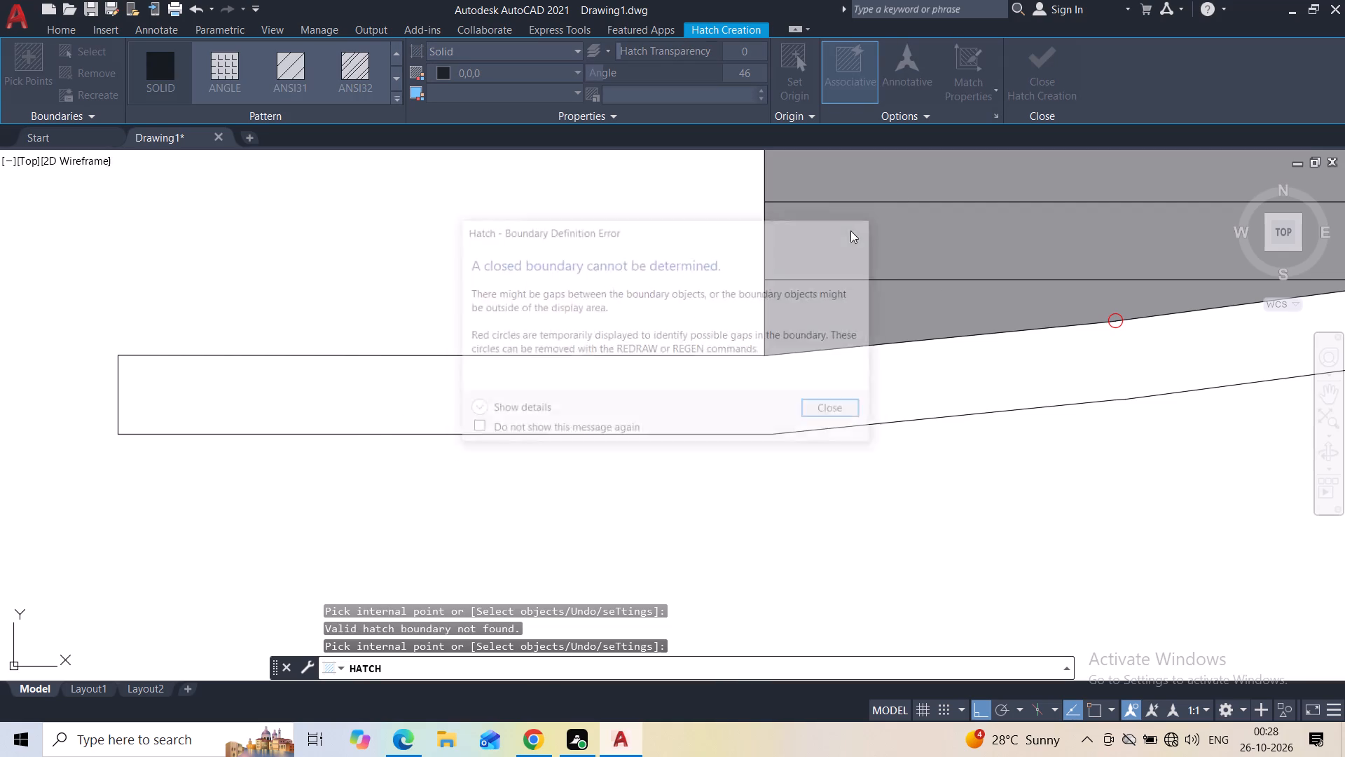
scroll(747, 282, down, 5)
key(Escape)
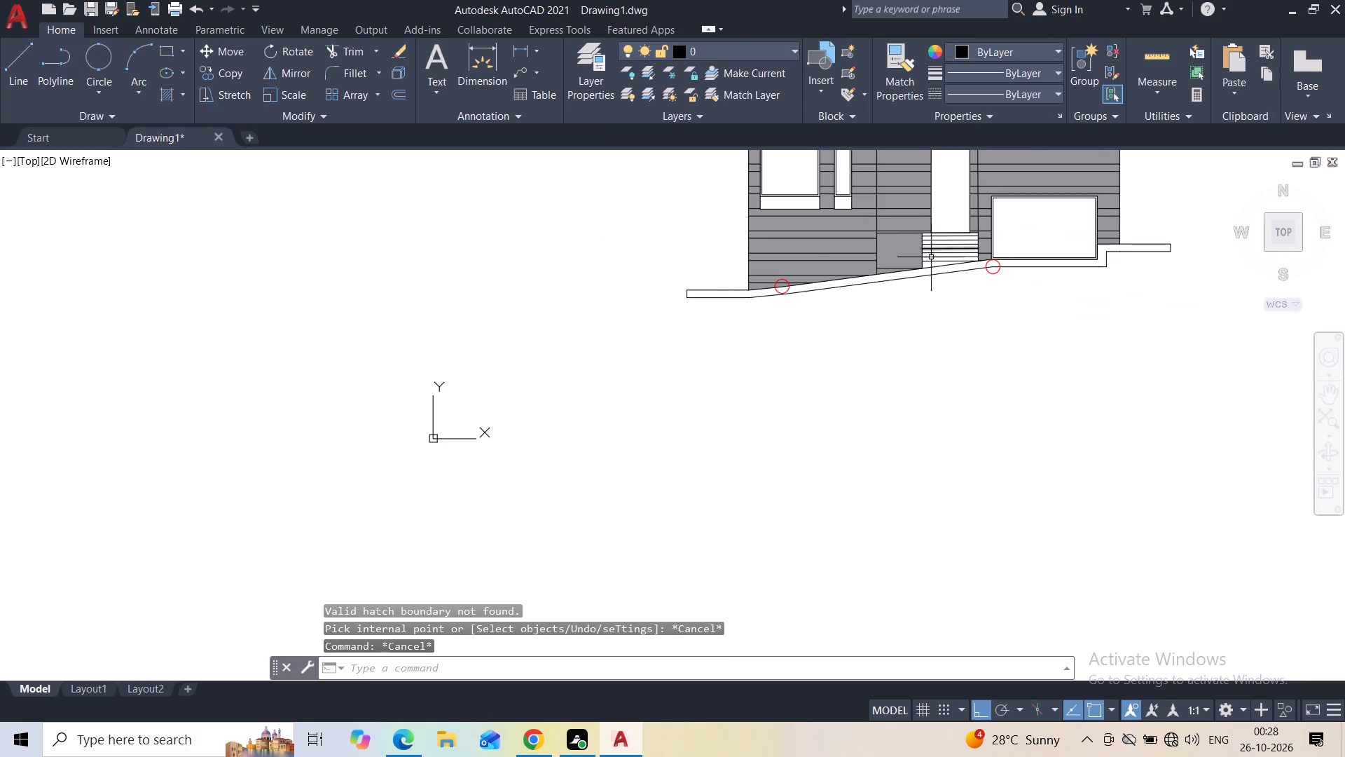
Hatch the raised panel on the lowest large balcony with ANSI31, black lines on a 205,105,40 background, at scale 34.
middle_drag(912, 285, 703, 463)
scroll(703, 463, down, 3)
scroll(761, 336, up, 2)
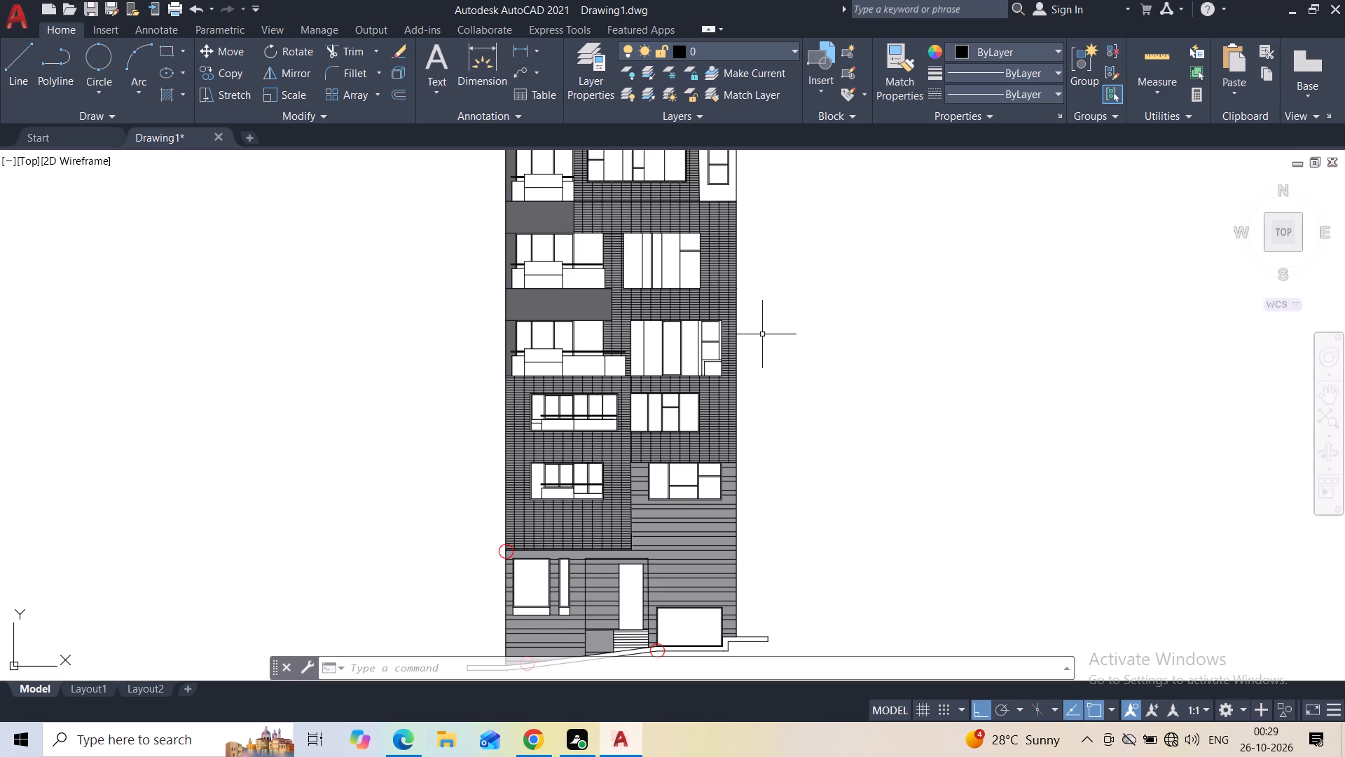
scroll(637, 347, up, 1)
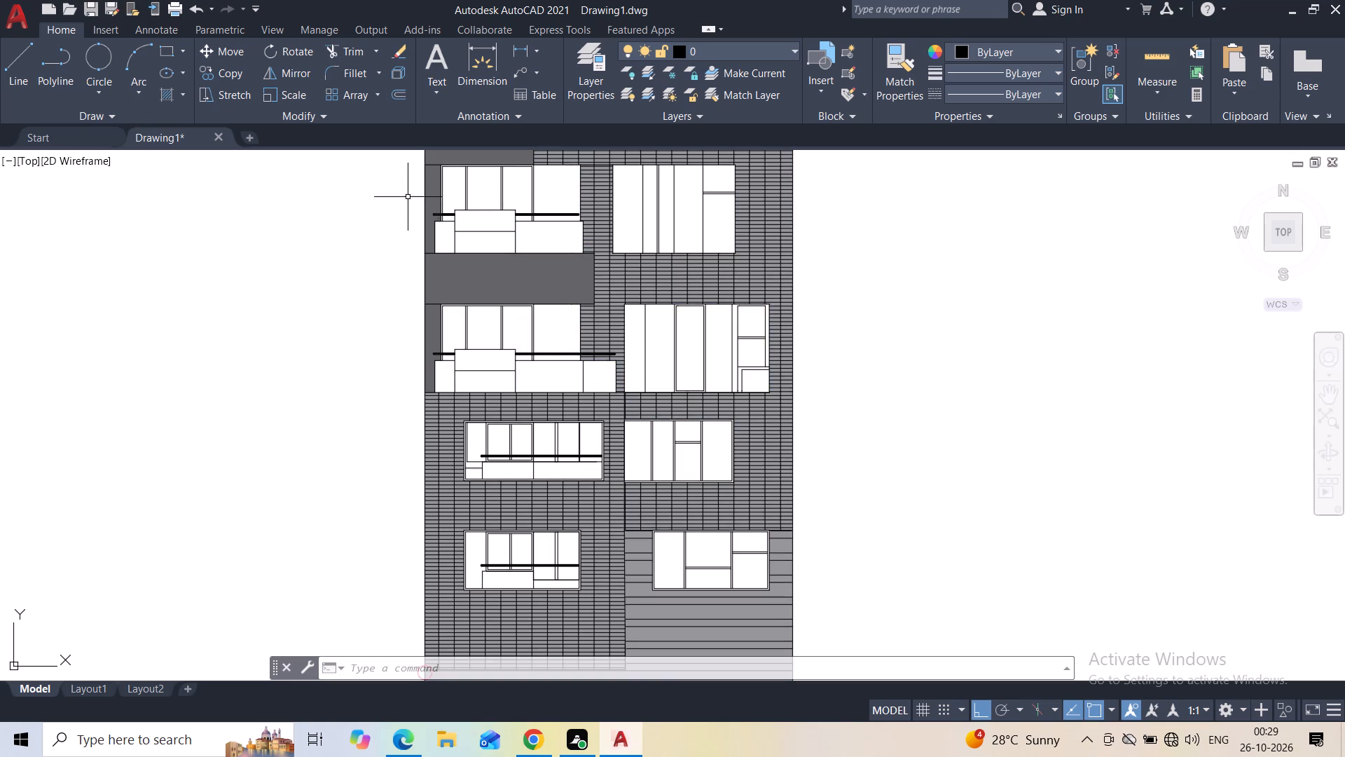
key(h)
click(481, 263)
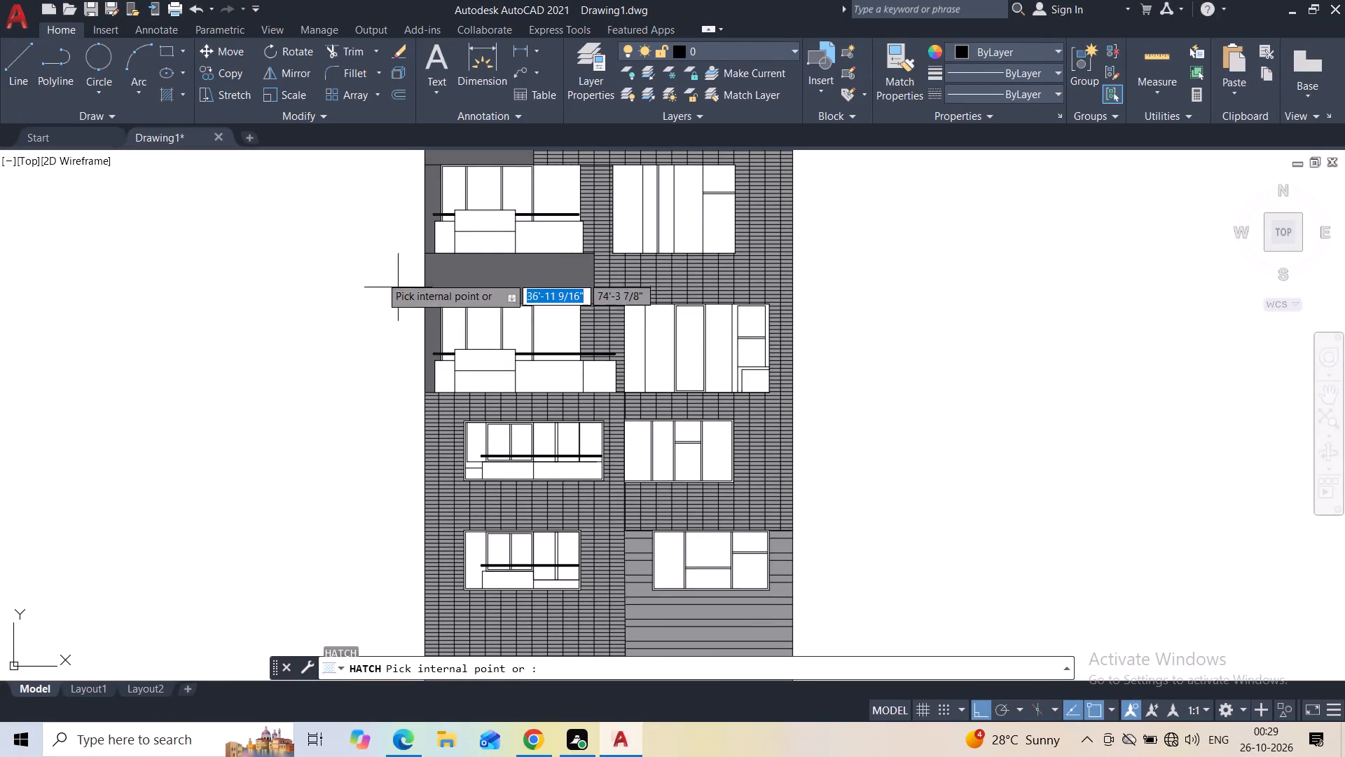
click(301, 88)
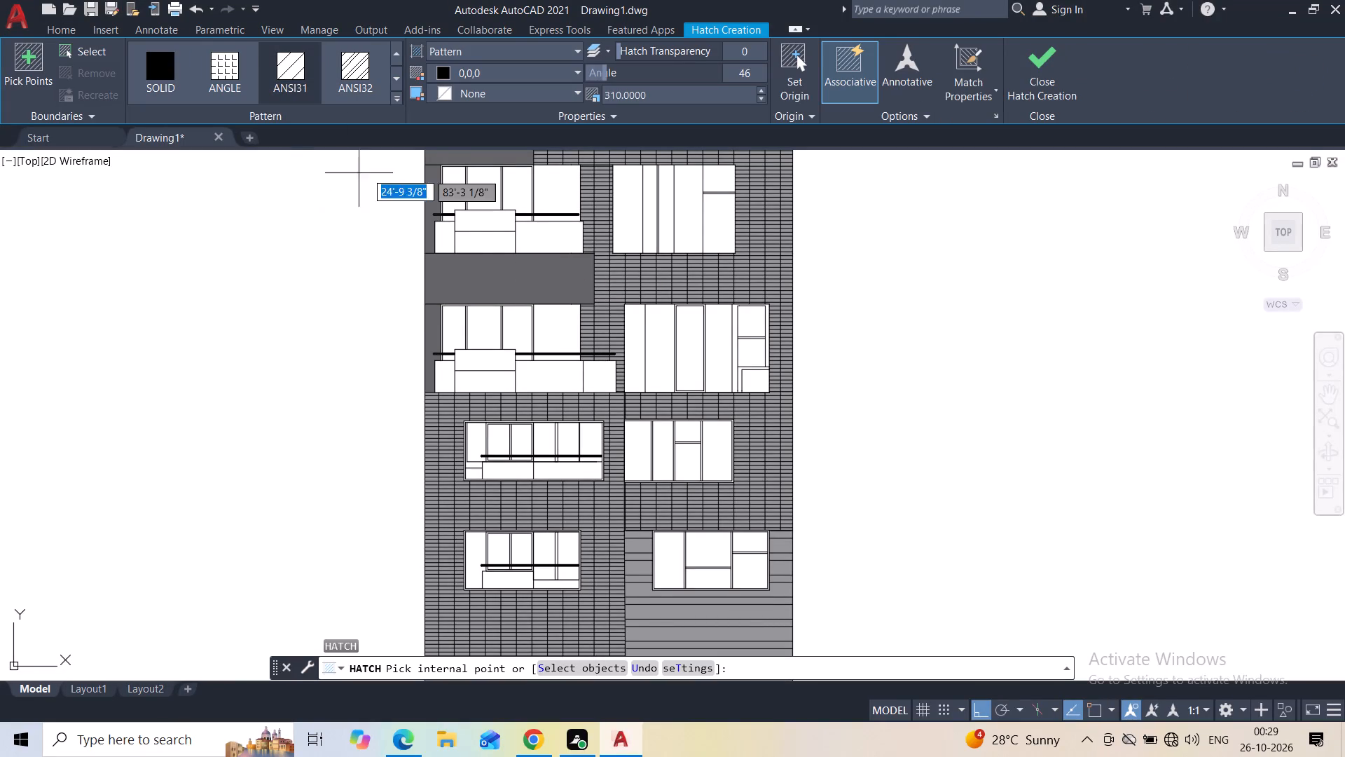
click(456, 97)
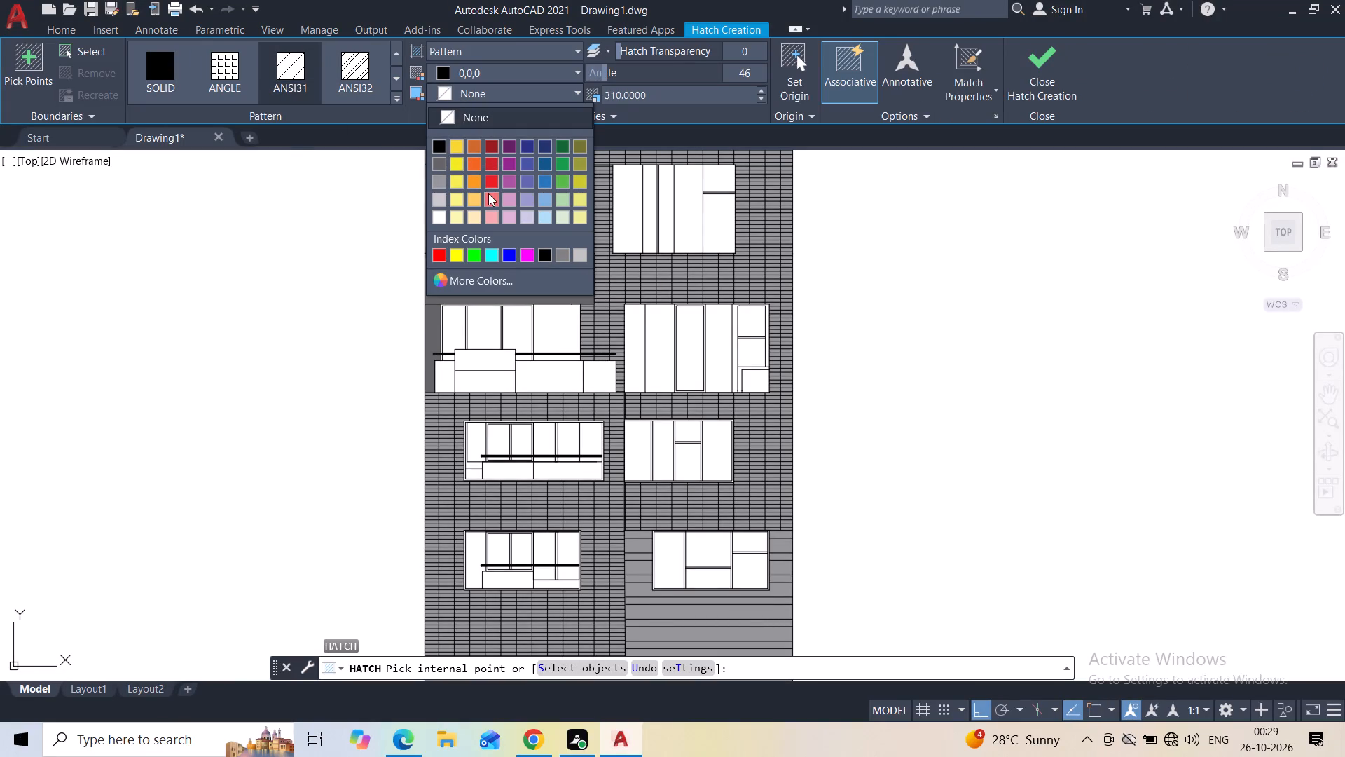
click(471, 142)
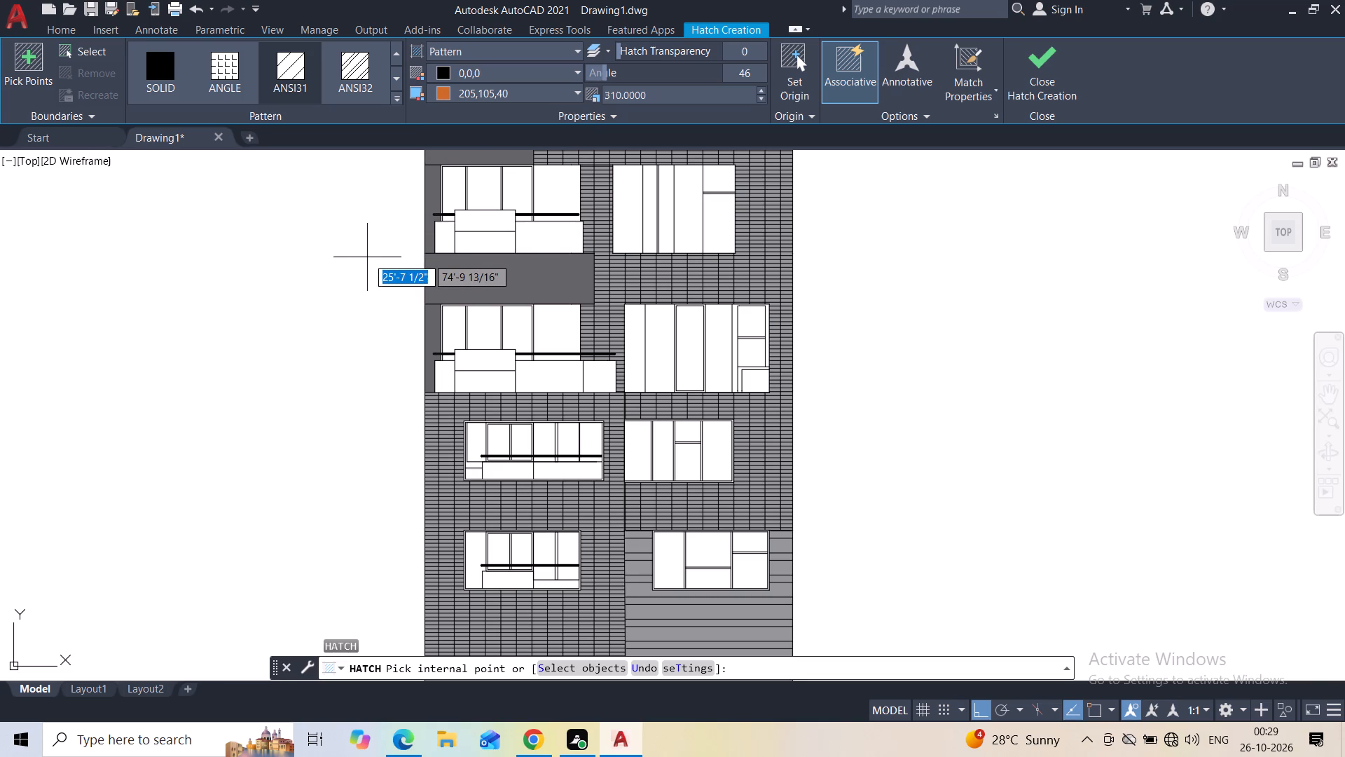
click(471, 355)
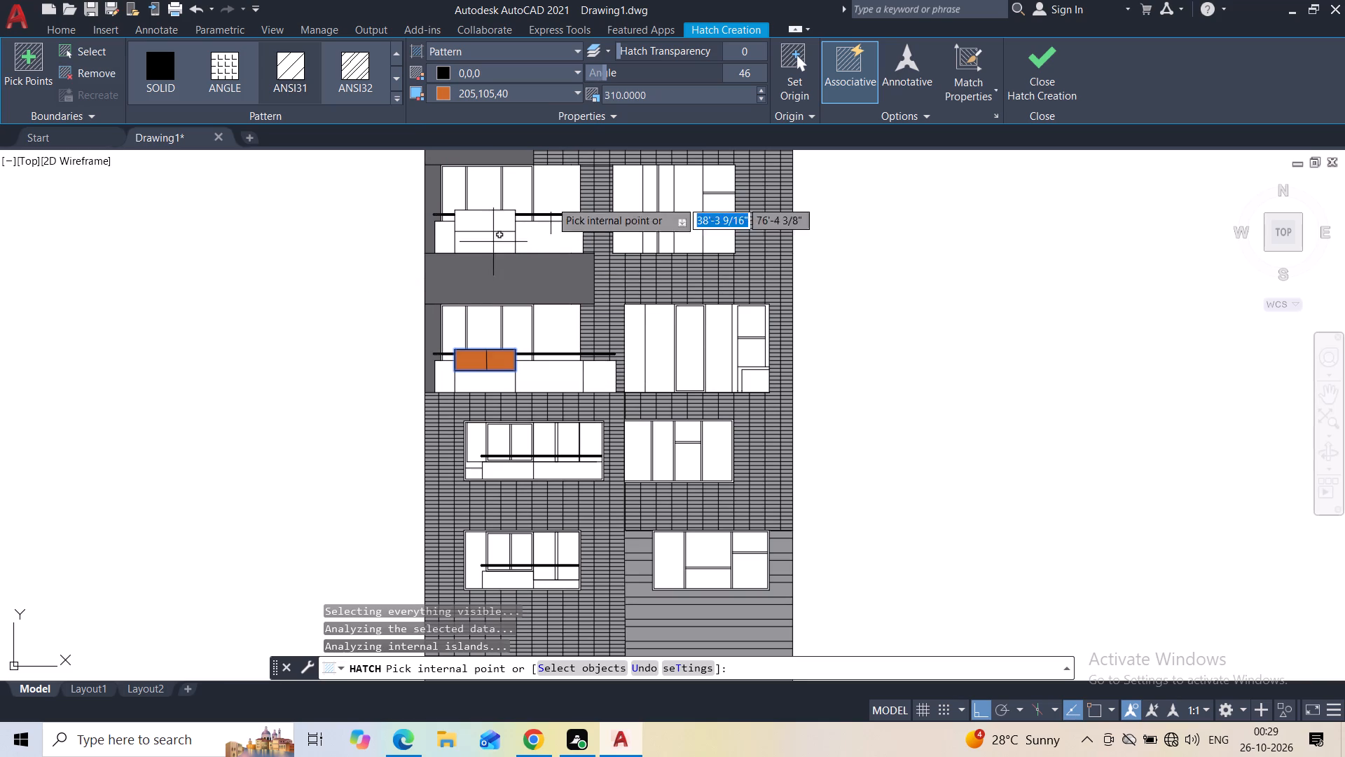
click(764, 95)
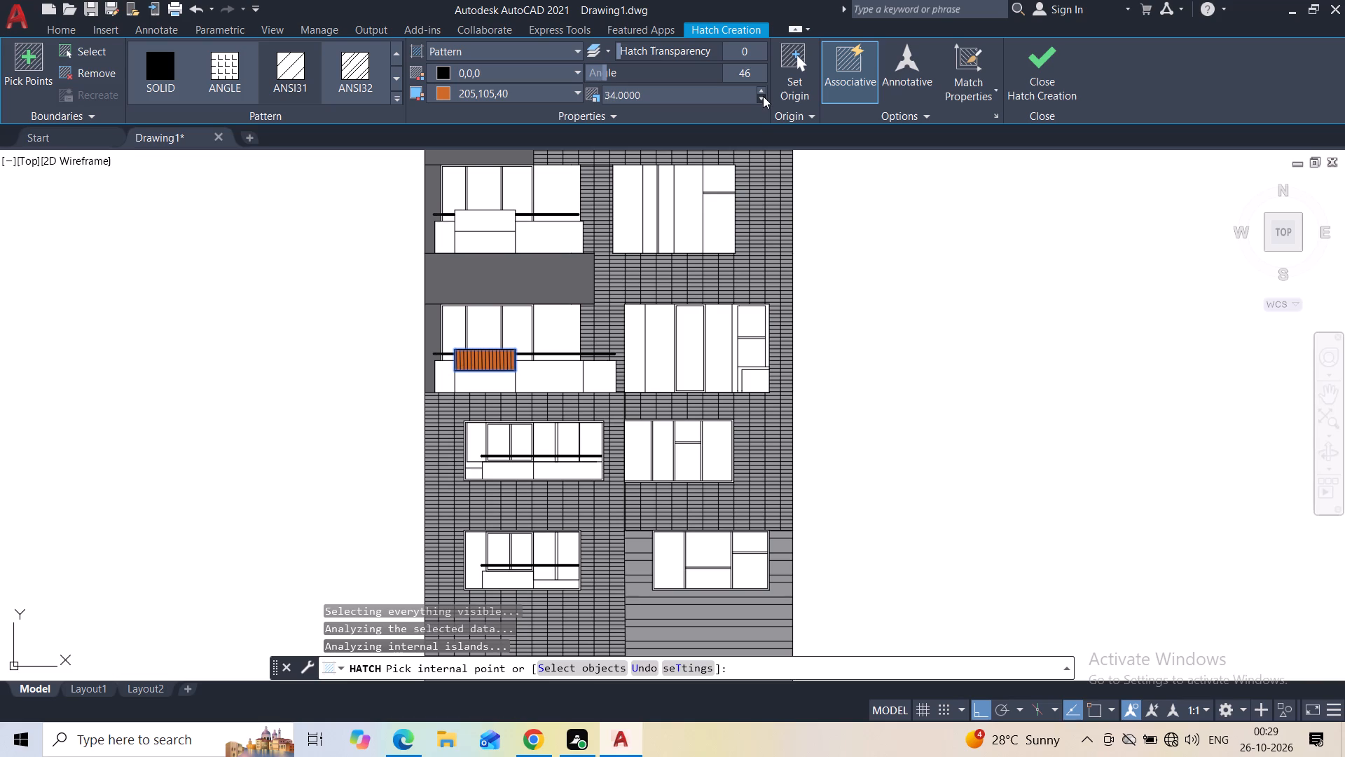
Hatch the raised panel on the middle large balcony with the same black-lined pattern on a 205,105,40 background.
click(506, 100)
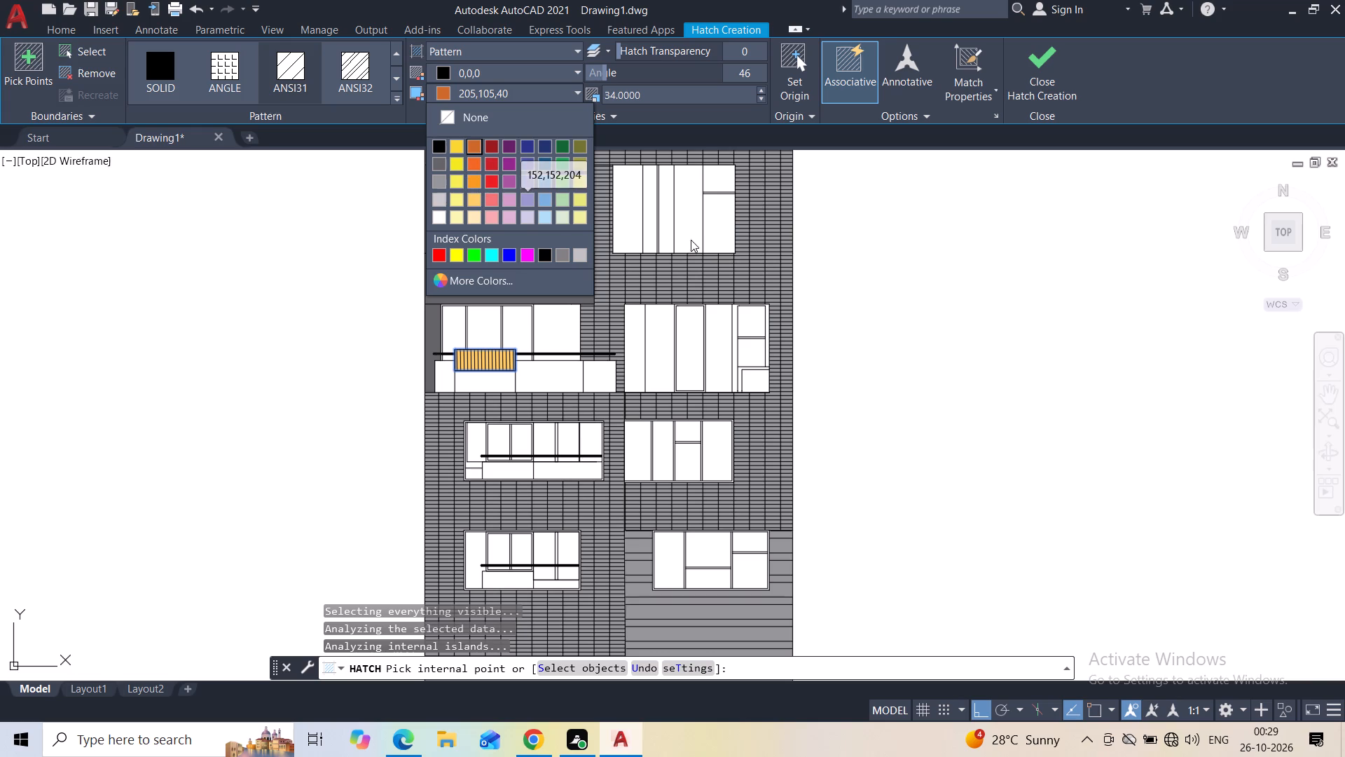
click(505, 95)
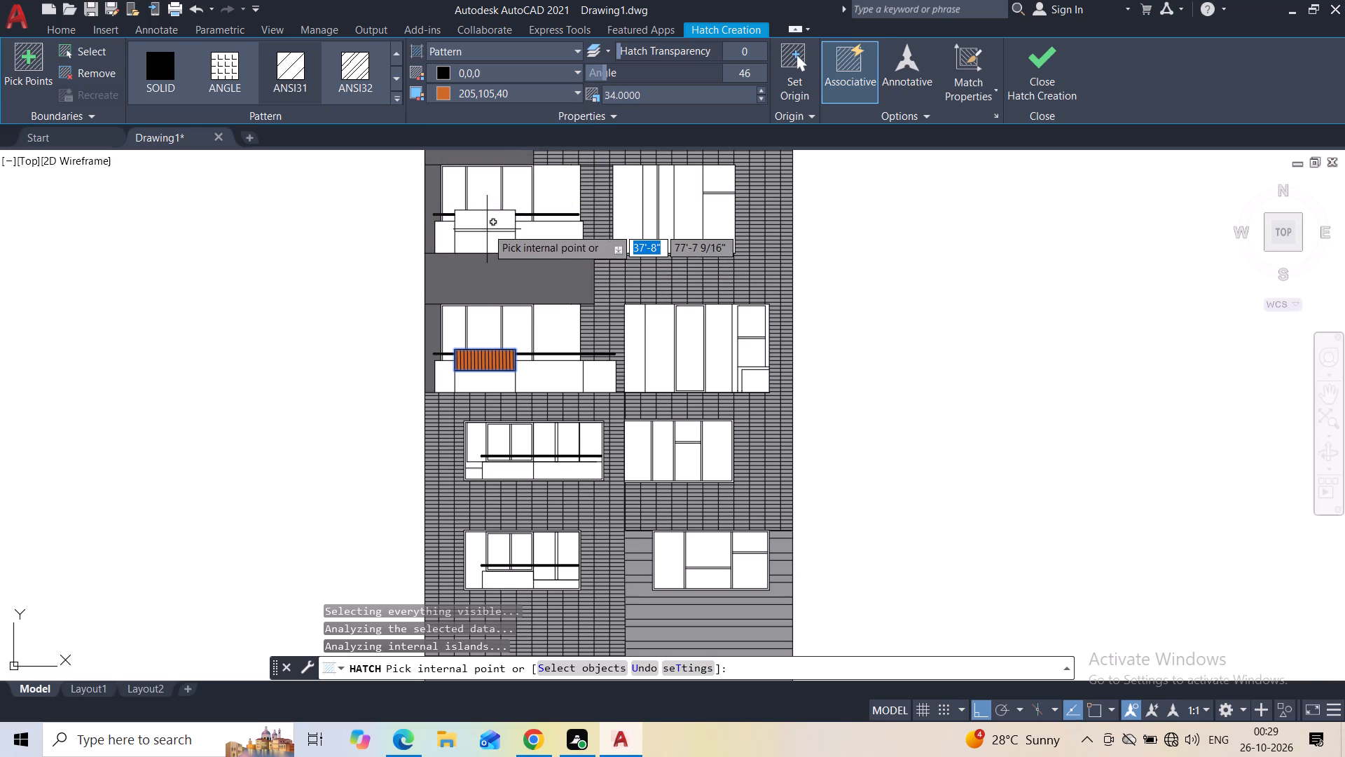
click(489, 224)
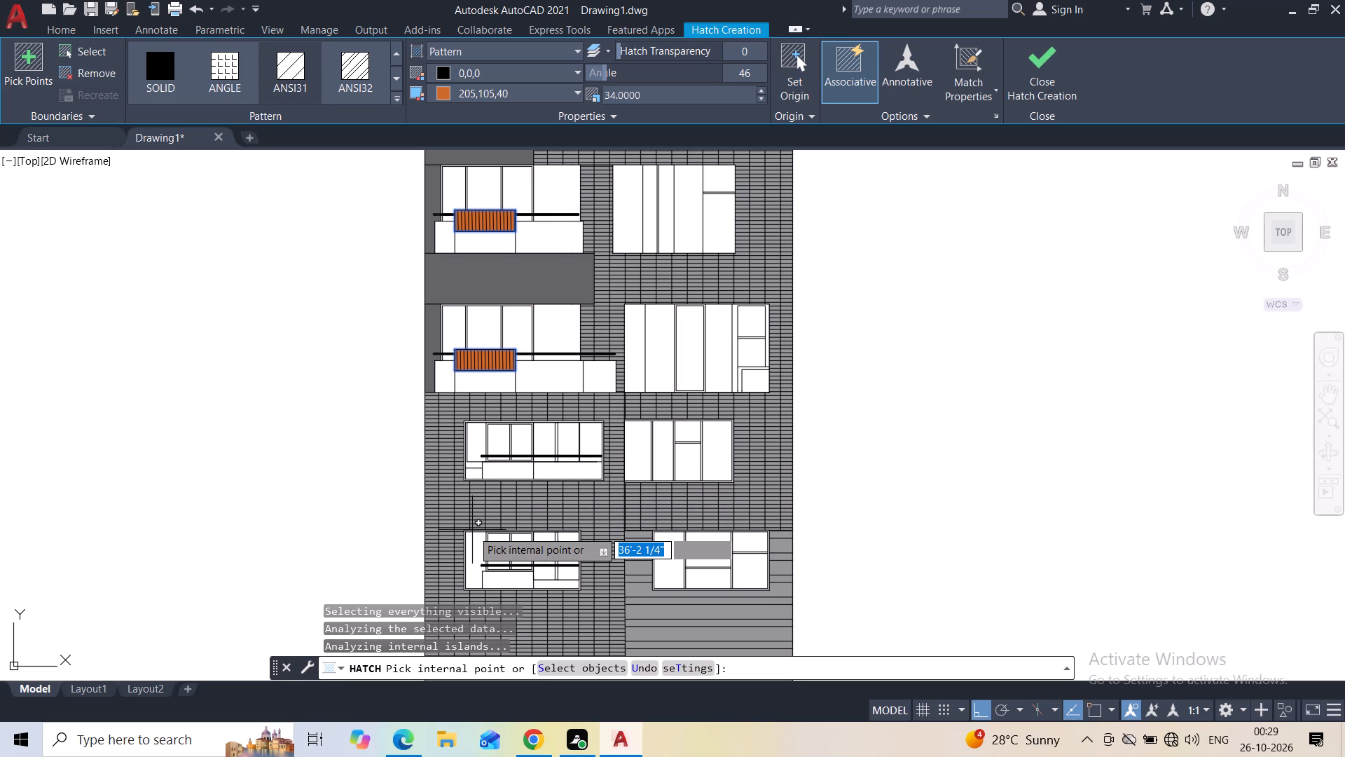
Apply the orange-backed hatch to the sill panels beneath the two ground-floor windows beside the entrance.
middle_drag(462, 568, 477, 395)
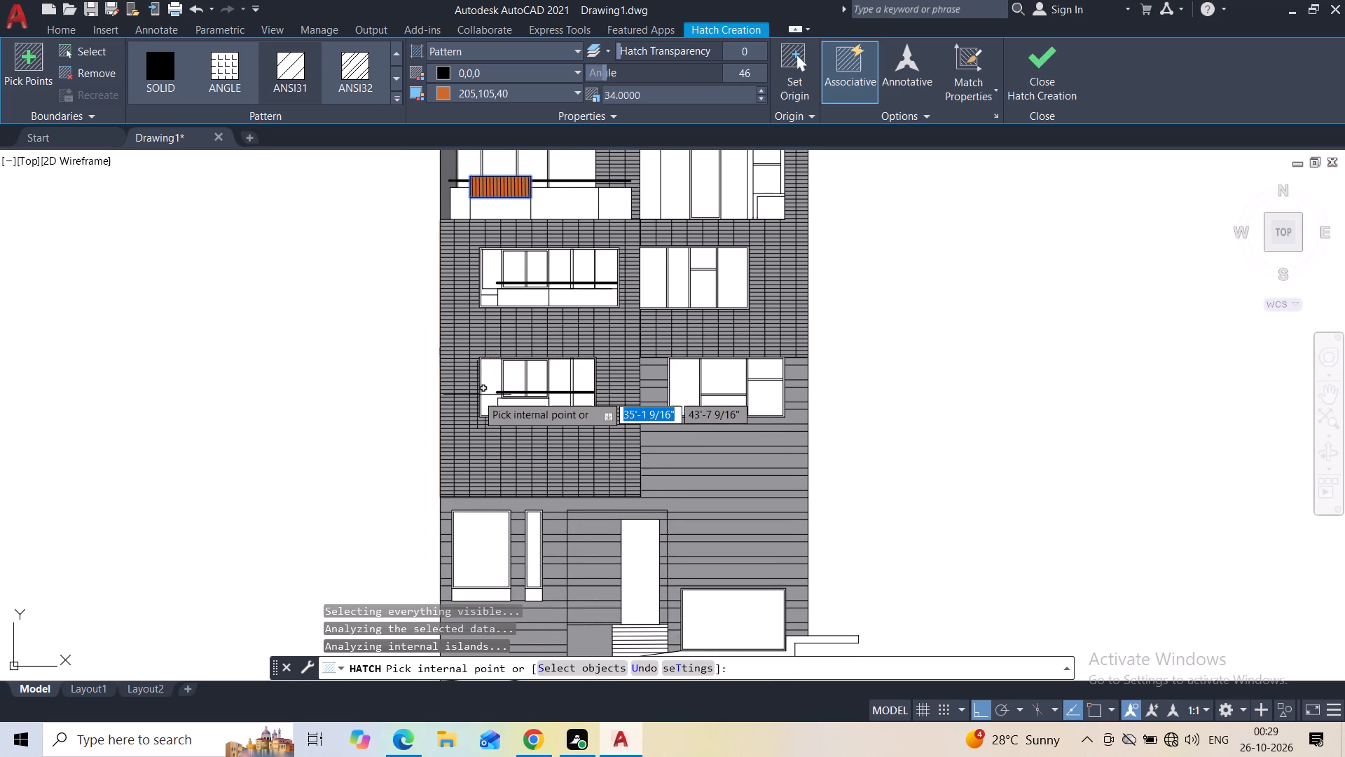
middle_drag(470, 571, 485, 419)
scroll(487, 437, up, 2)
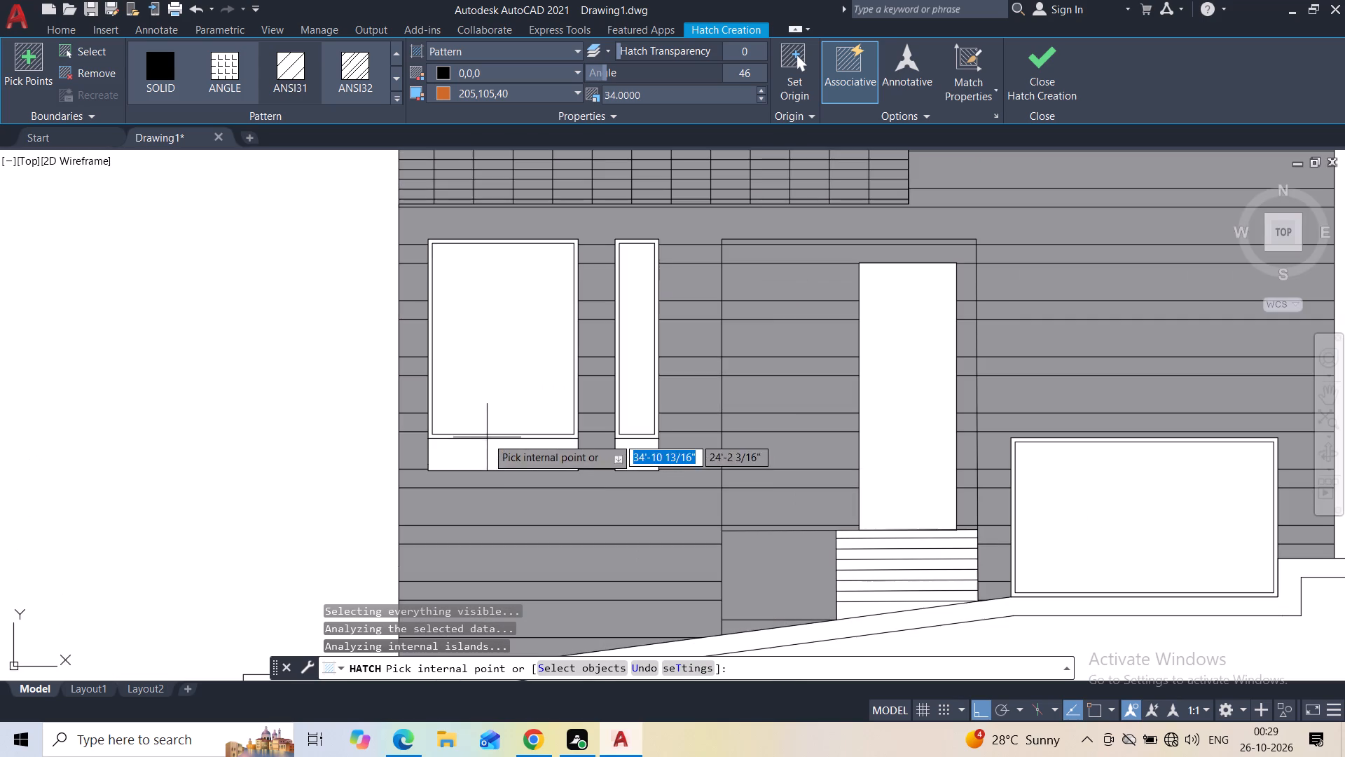
click(495, 461)
click(623, 457)
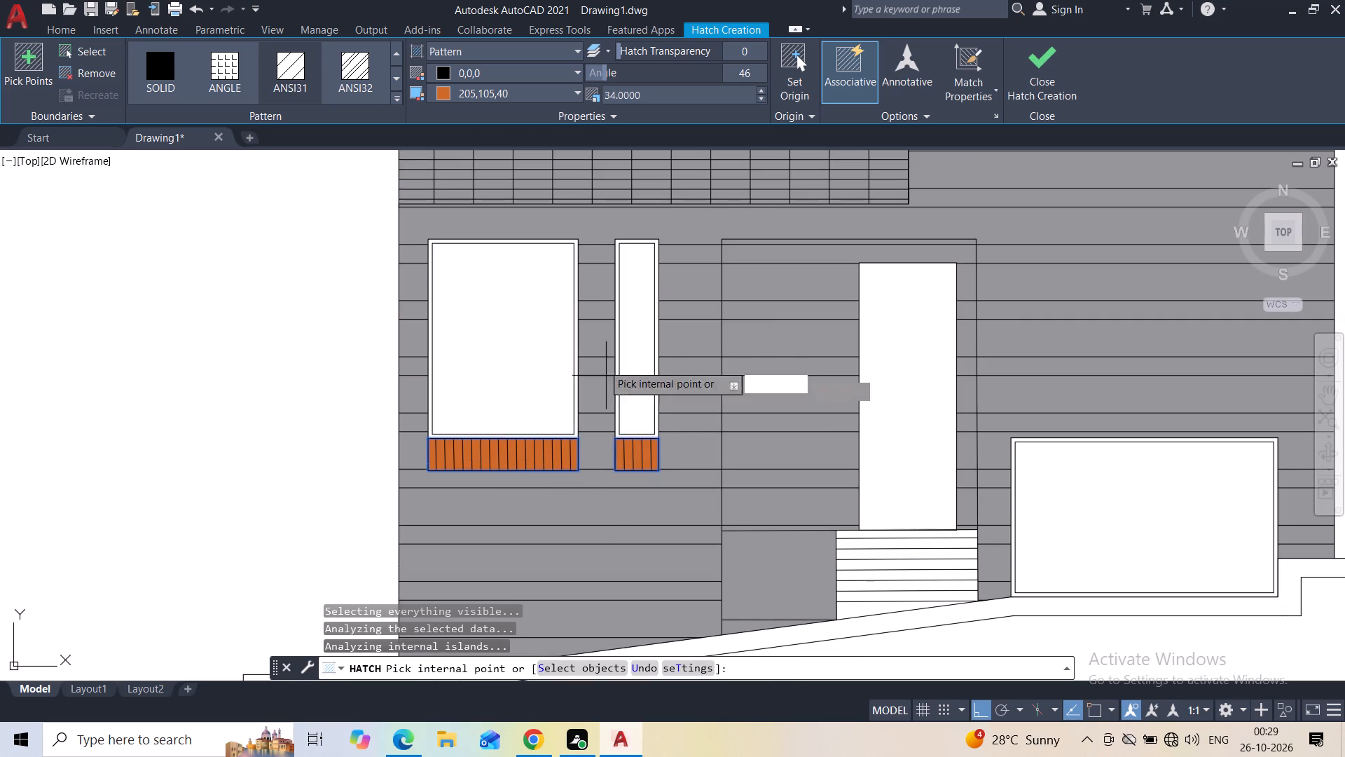
Apply the orange-backed hatch to the left pane and lower-right strip of the left window on the first storey above ground.
middle_drag(575, 308, 523, 521)
scroll(520, 399, down, 2)
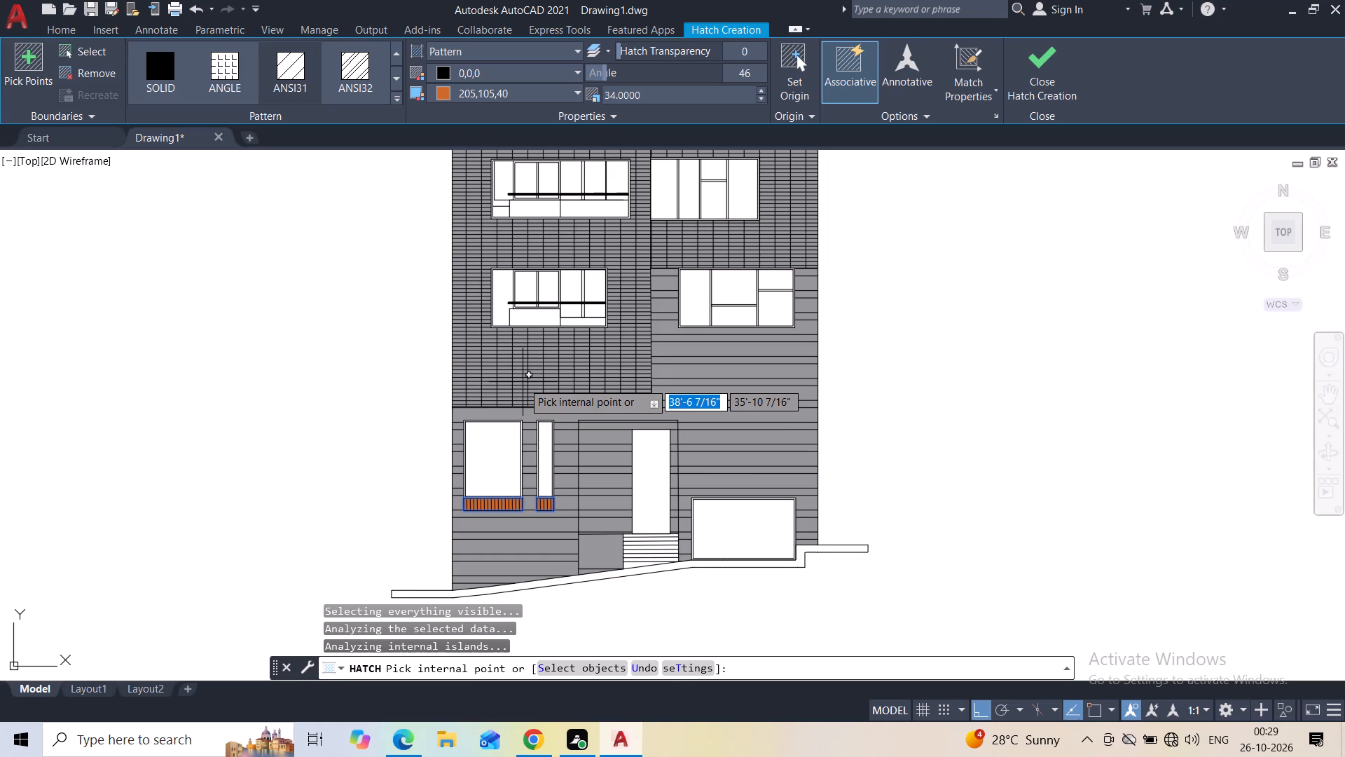
scroll(498, 292, up, 2)
click(498, 292)
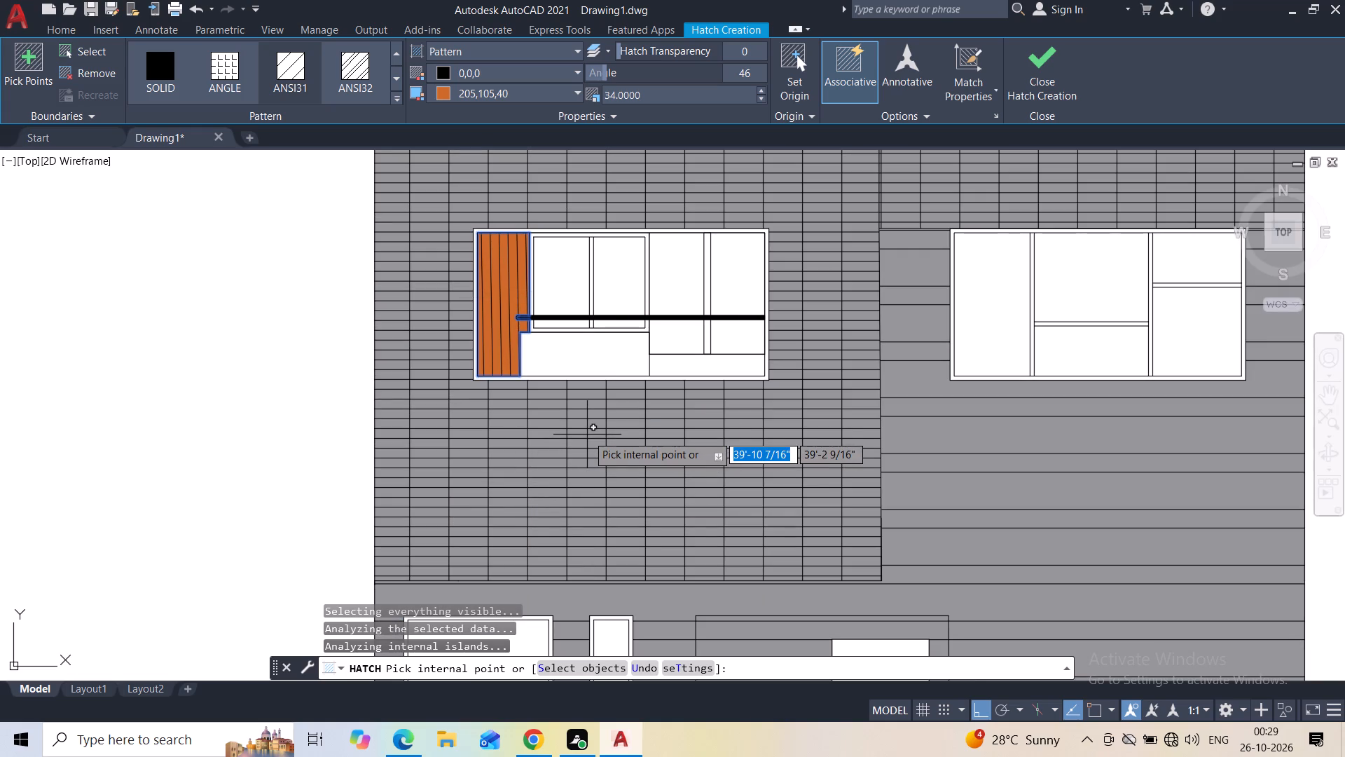
click(676, 365)
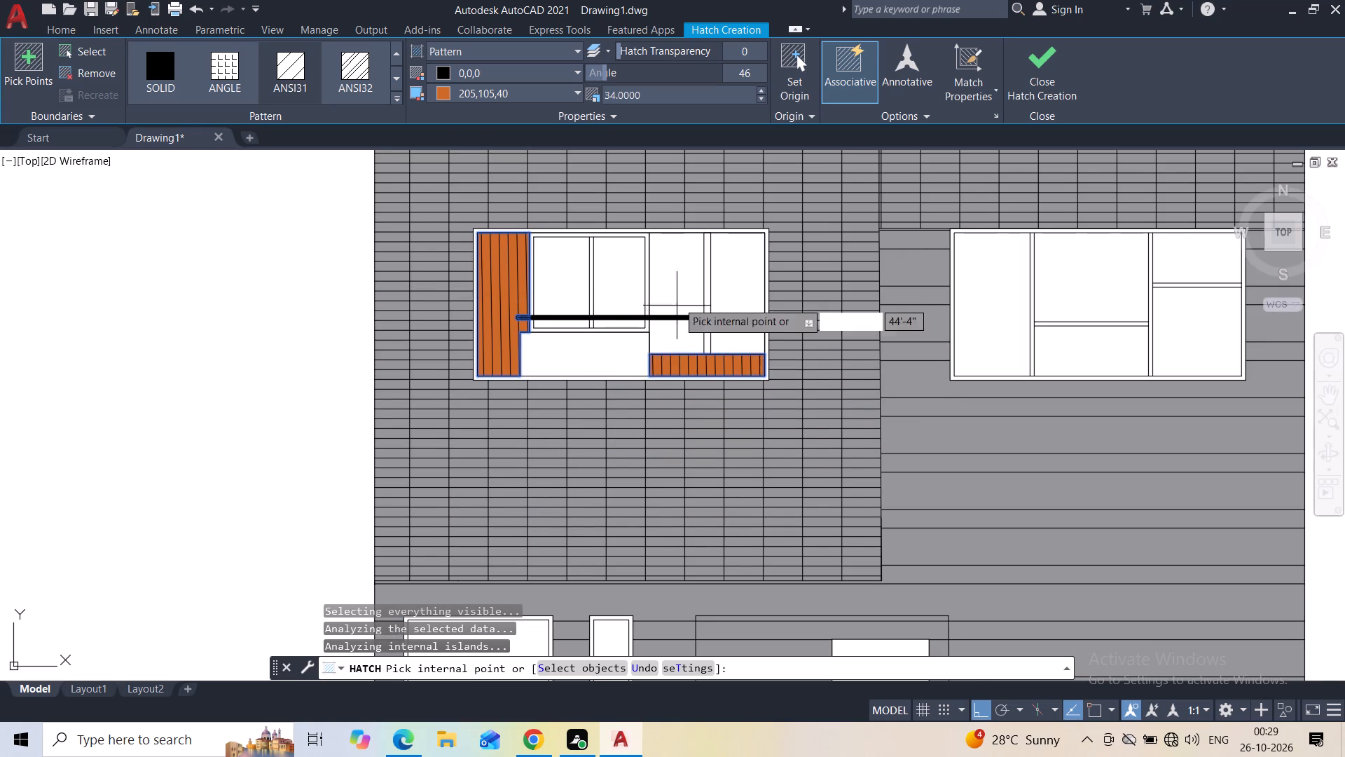
On the second storey above ground, apply the orange-backed hatch to the right window's rightmost pane and the left window's small lower-left box.
middle_drag(677, 290, 563, 449)
scroll(546, 449, down, 2)
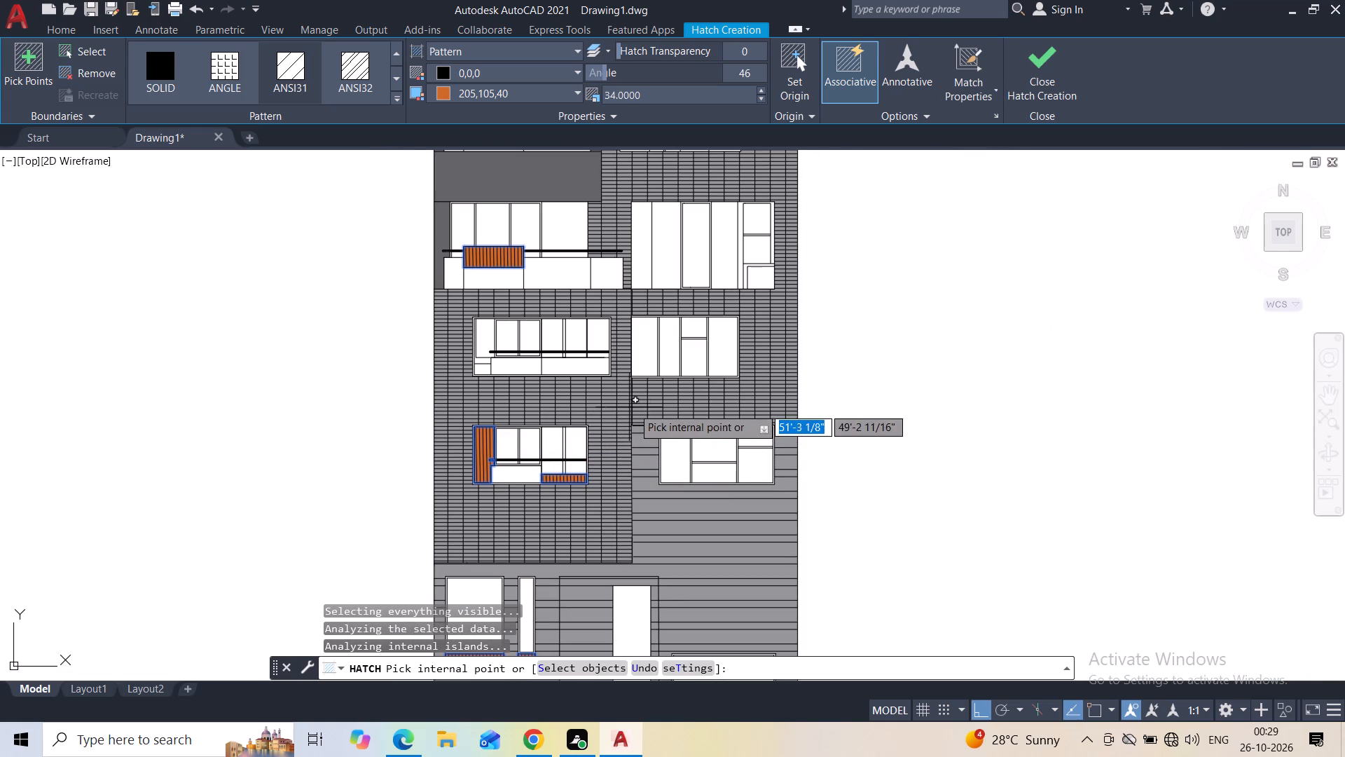
click(722, 348)
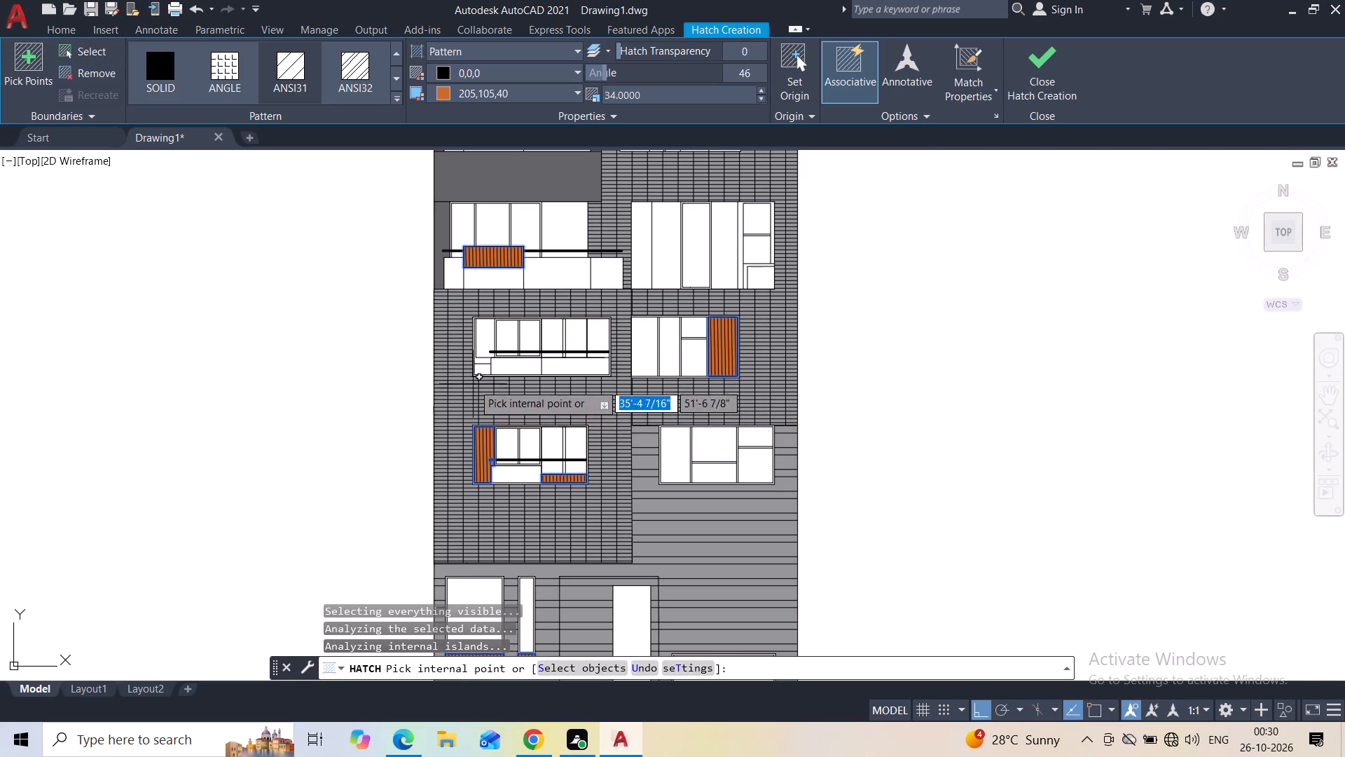
scroll(474, 378, up, 3)
click(488, 345)
On the lowest large balcony's storey, apply the orange-backed hatch to the bay right of the balcony glazing and the right window's small lower-right panel.
middle_drag(542, 310, 478, 464)
scroll(462, 471, down, 2)
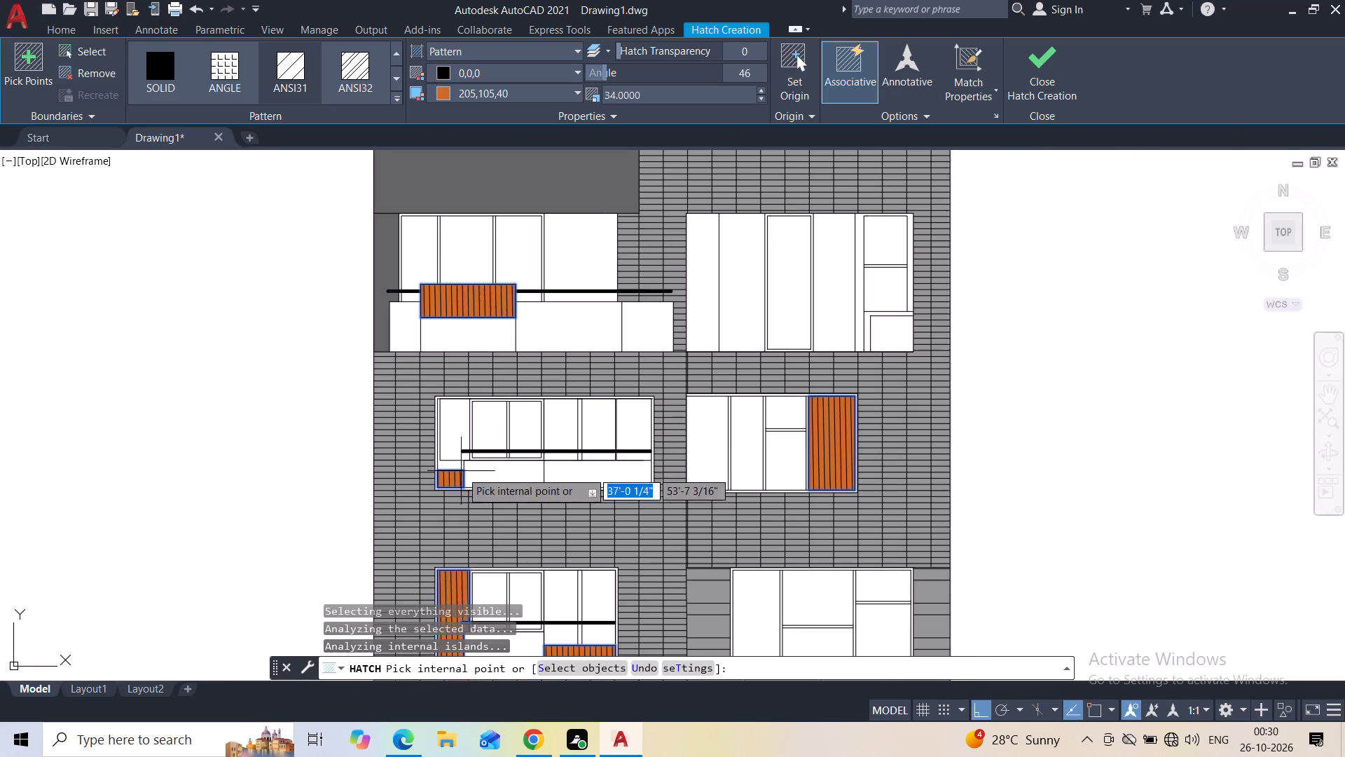
middle_drag(523, 380, 462, 463)
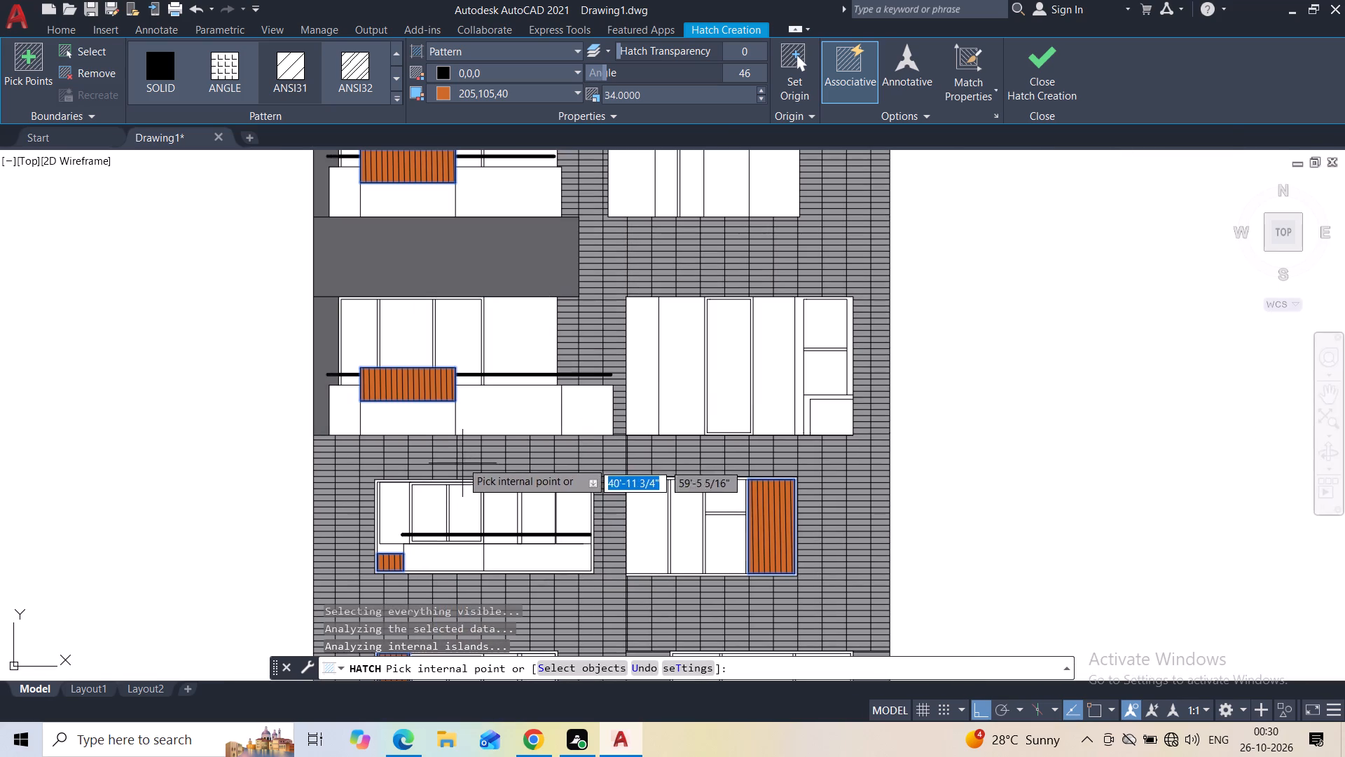
click(513, 333)
scroll(500, 379, up, 3)
click(500, 379)
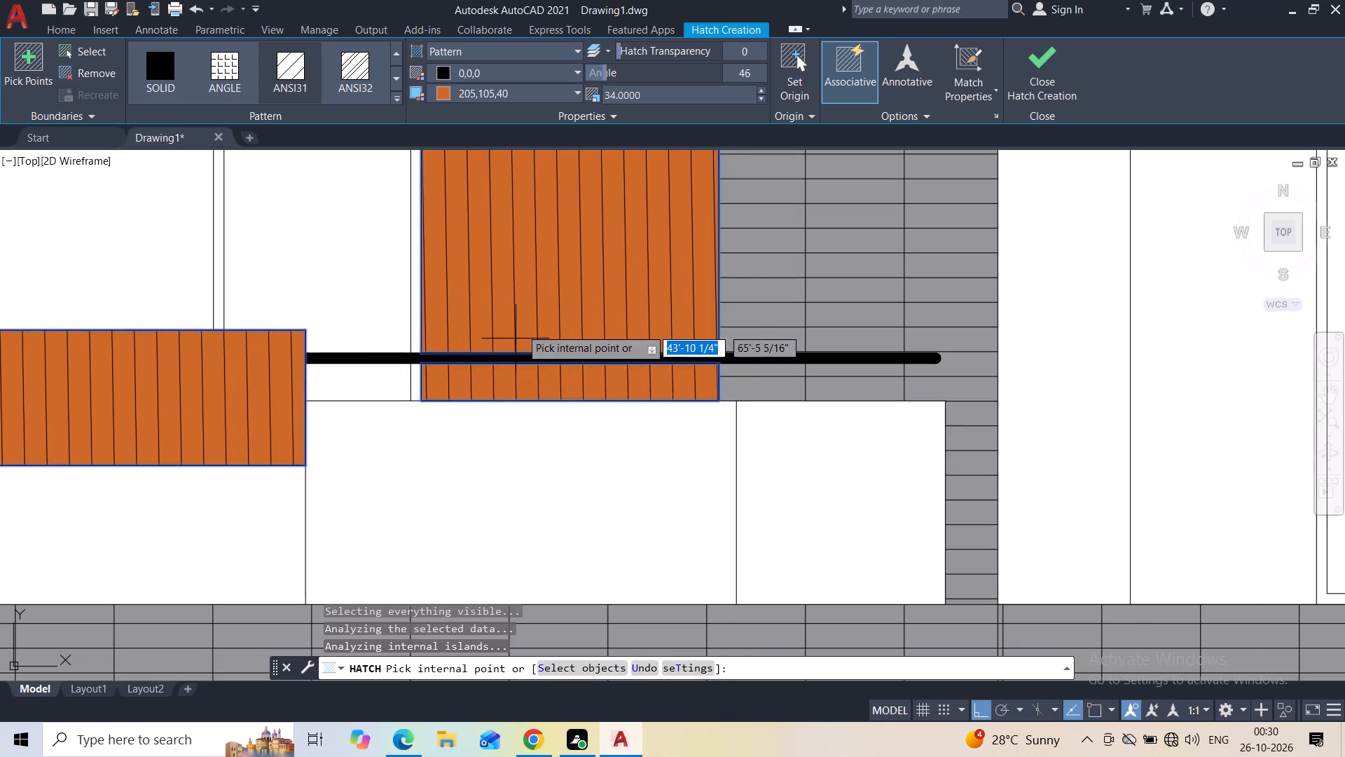
scroll(520, 328, down, 2)
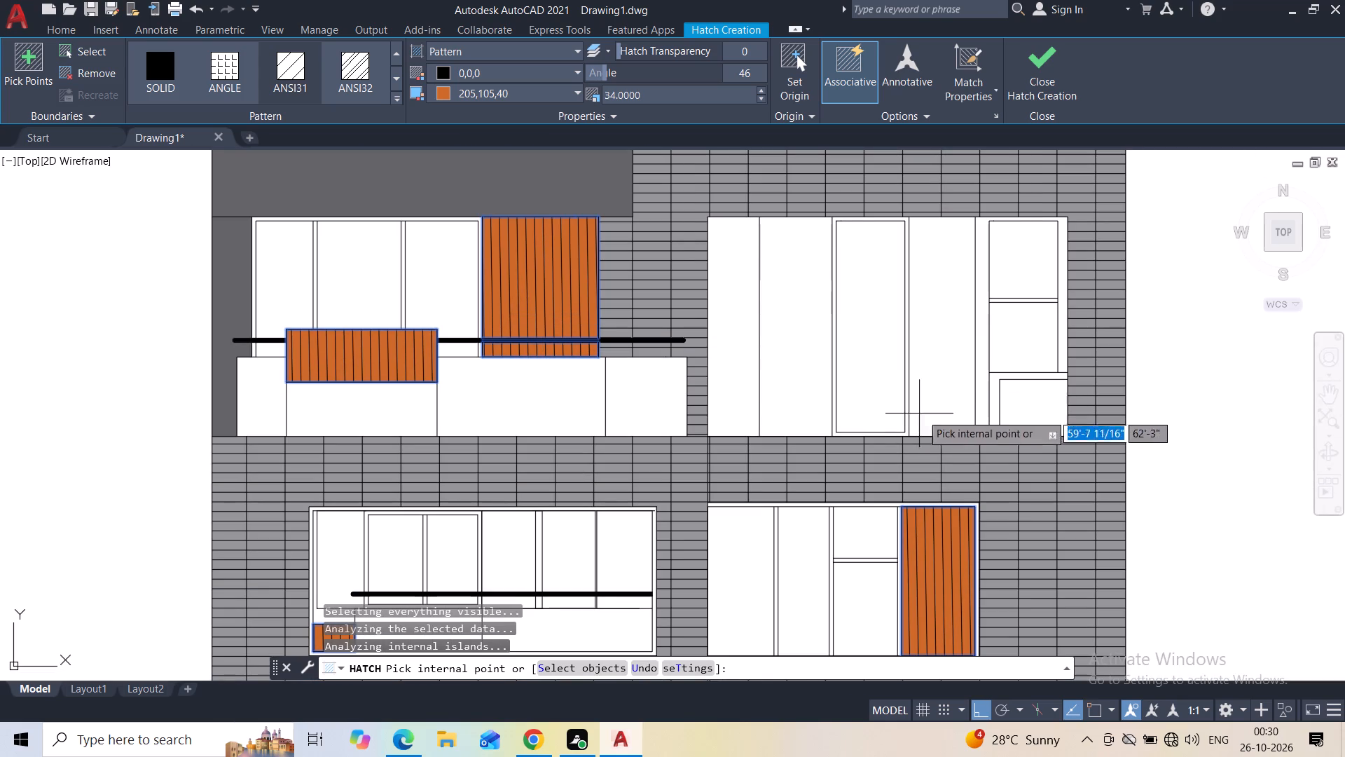
click(1023, 408)
Apply the orange-backed hatch to the bay right of the middle balcony's glazing and the raised panel on the top balcony.
middle_drag(811, 330, 747, 442)
scroll(745, 444, down, 2)
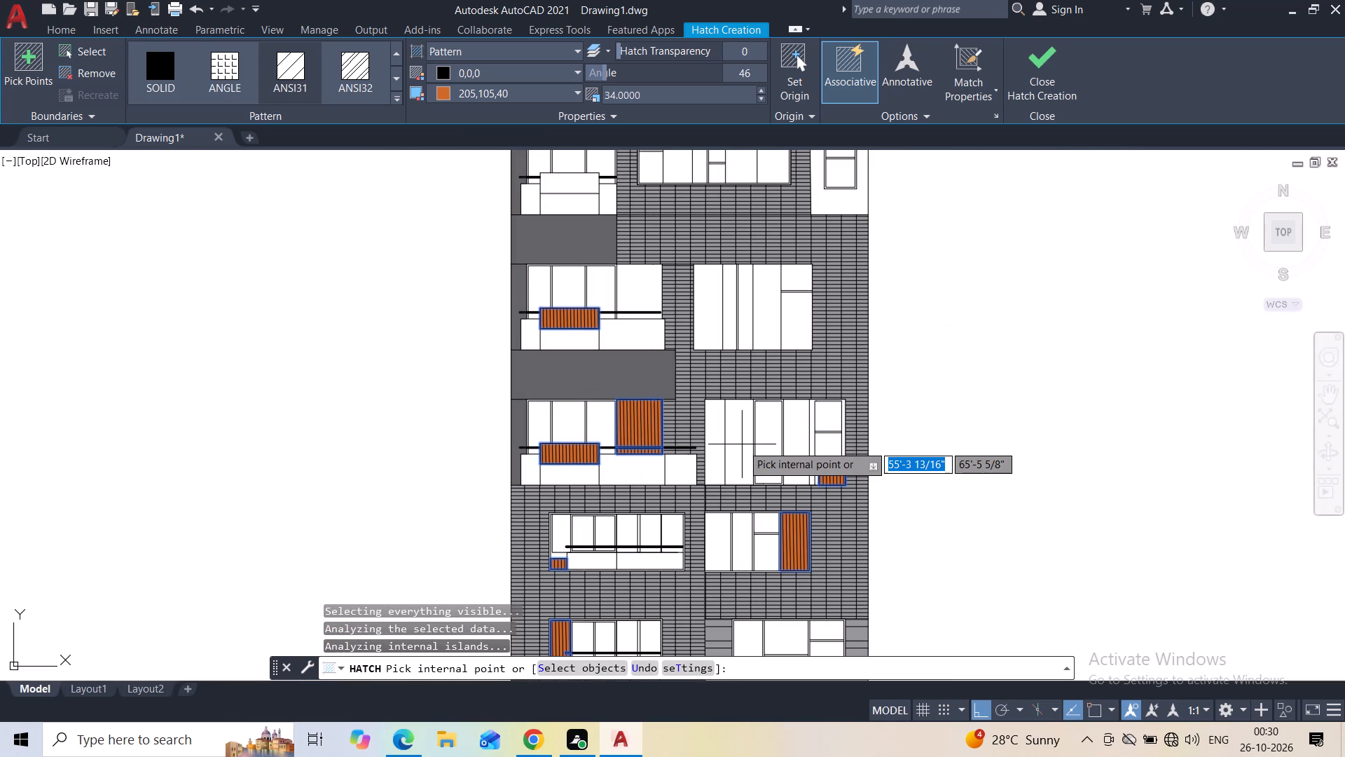
middle_drag(644, 325, 644, 334)
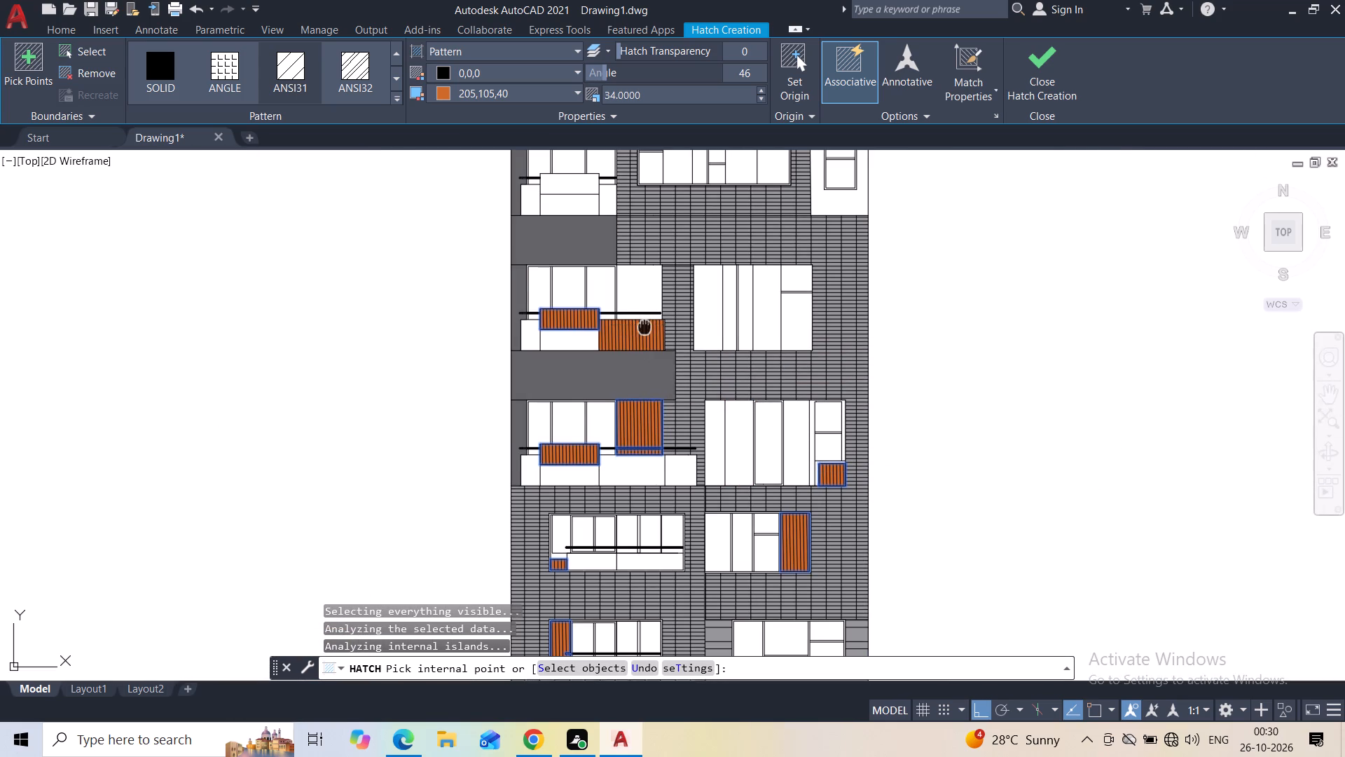
middle_drag(644, 334, 614, 489)
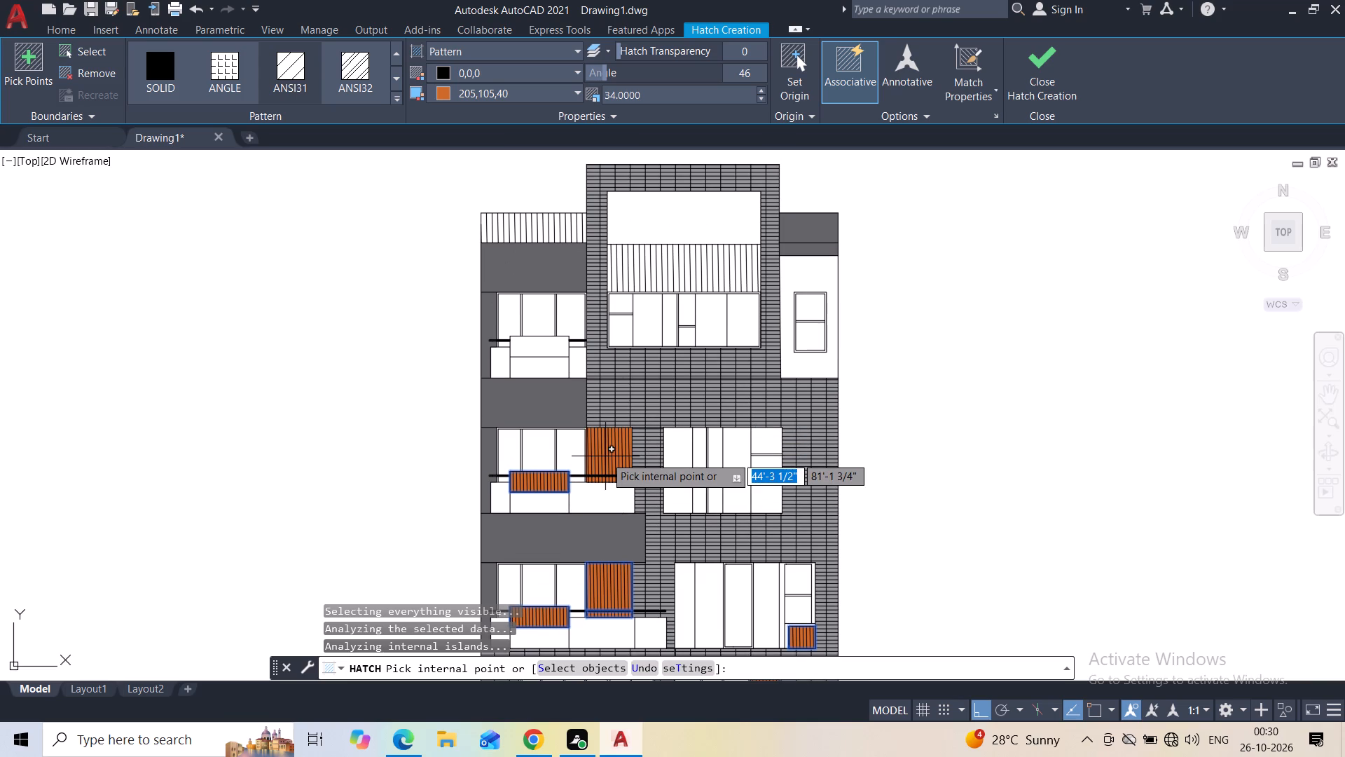
click(605, 456)
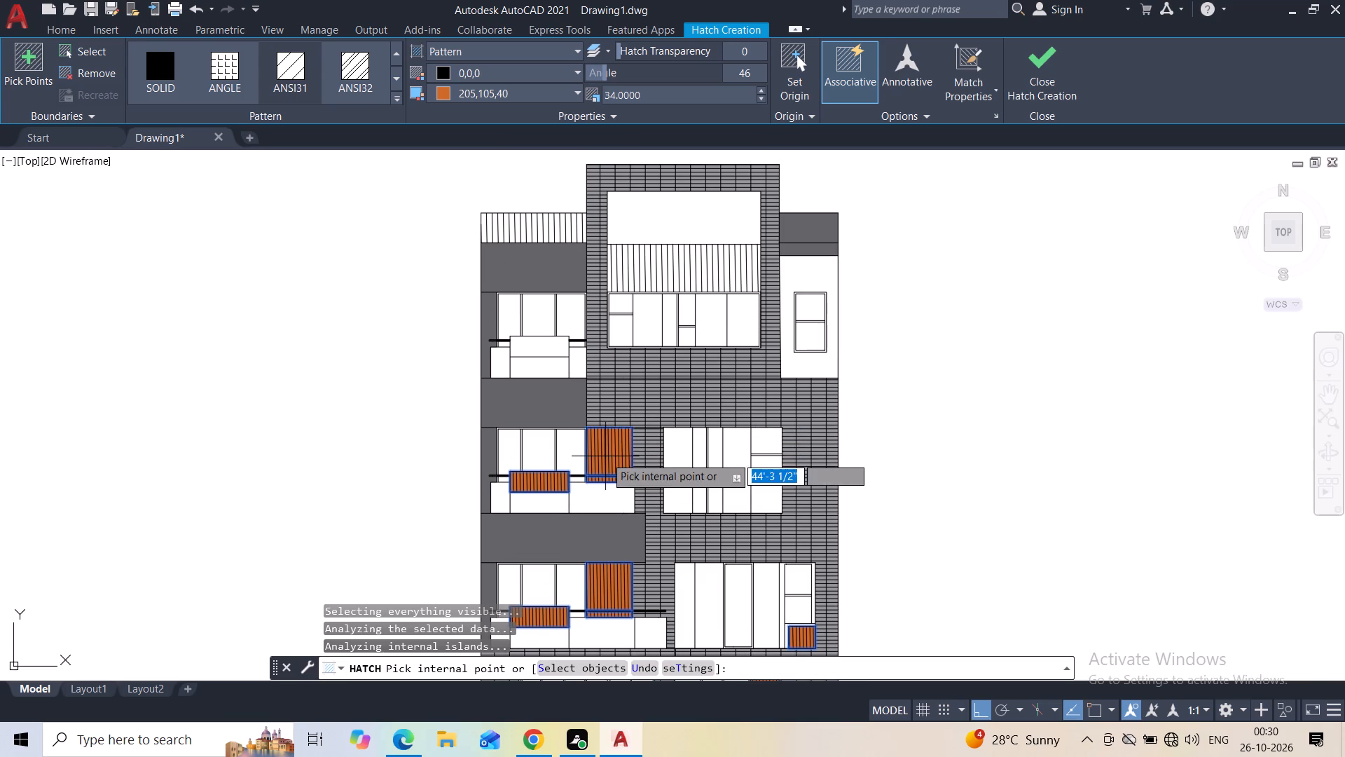
click(553, 353)
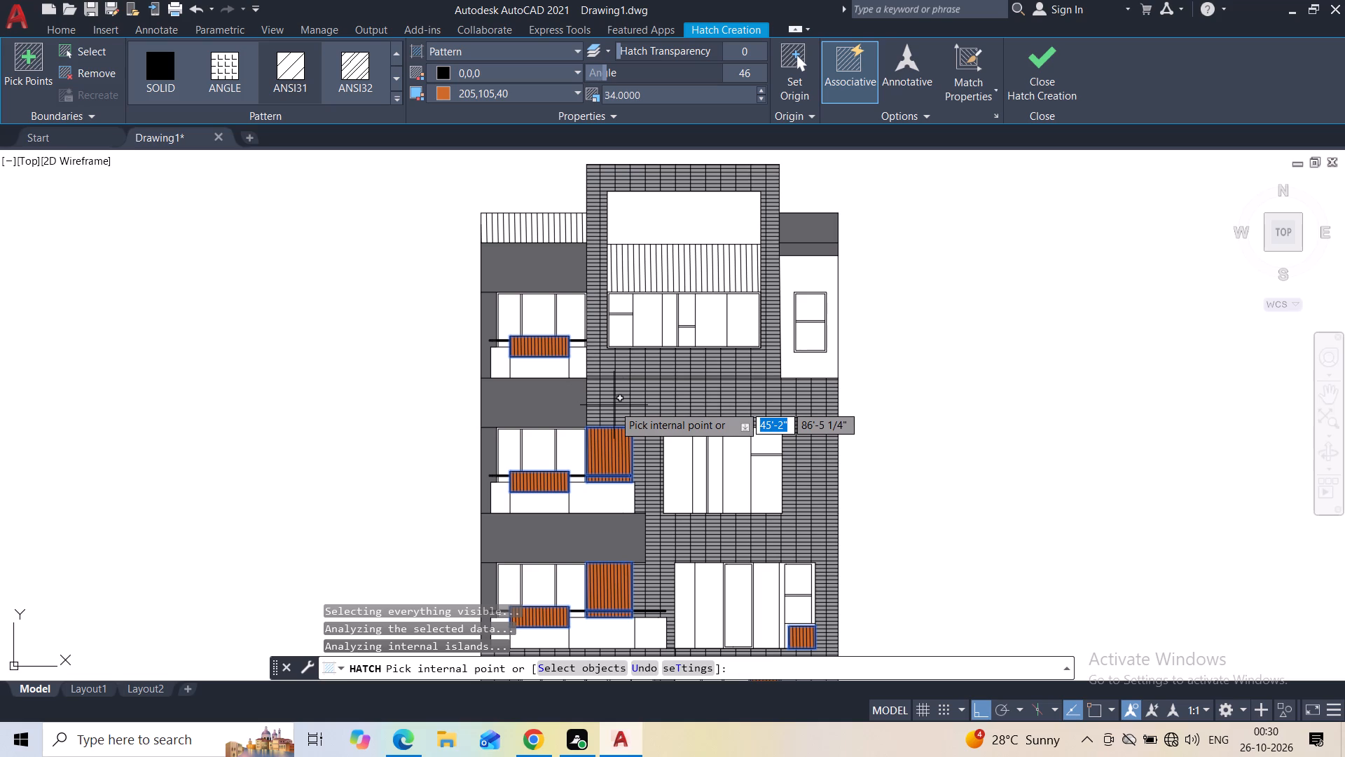
Set the angle of the orange-backed hatch to 45 and finish the hatch.
scroll(619, 404, down, 2)
scroll(702, 406, down, 1)
middle_drag(814, 433, 814, 419)
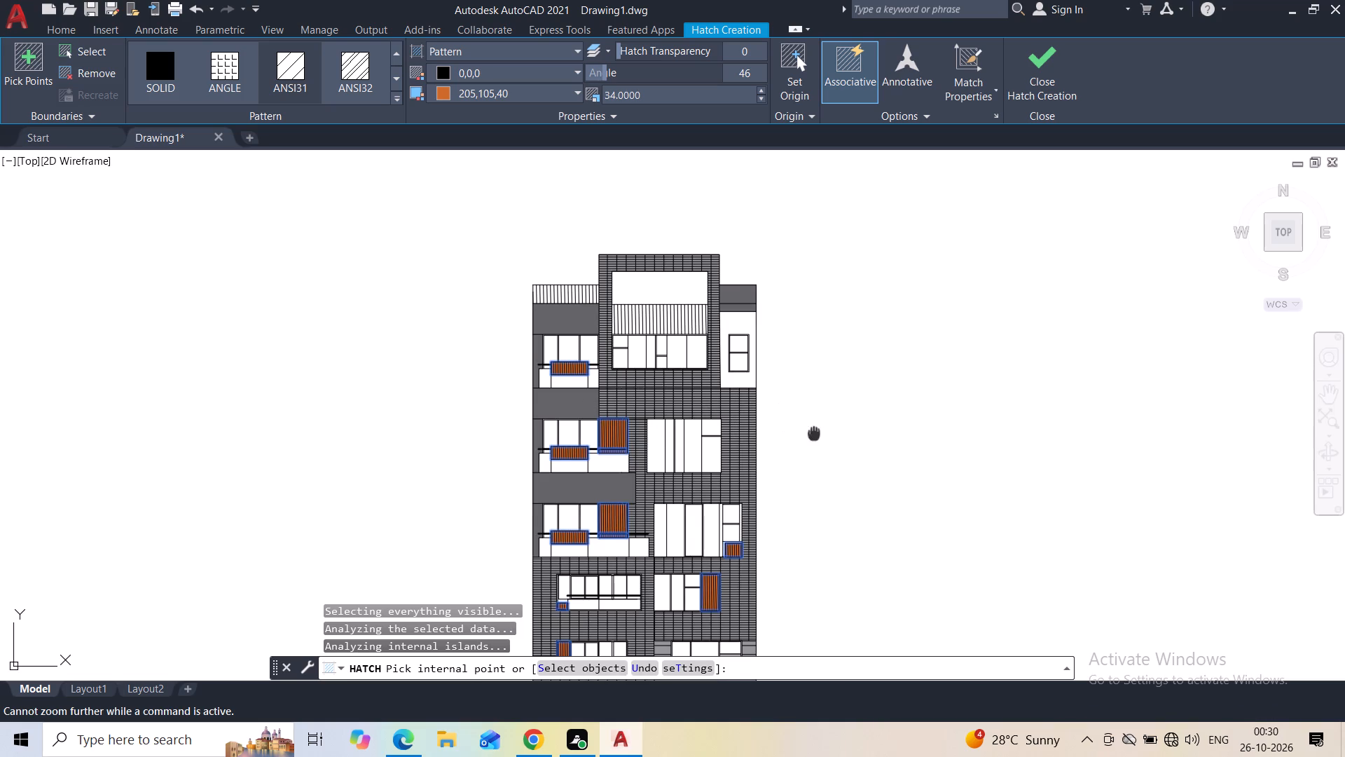
middle_drag(814, 419, 805, 273)
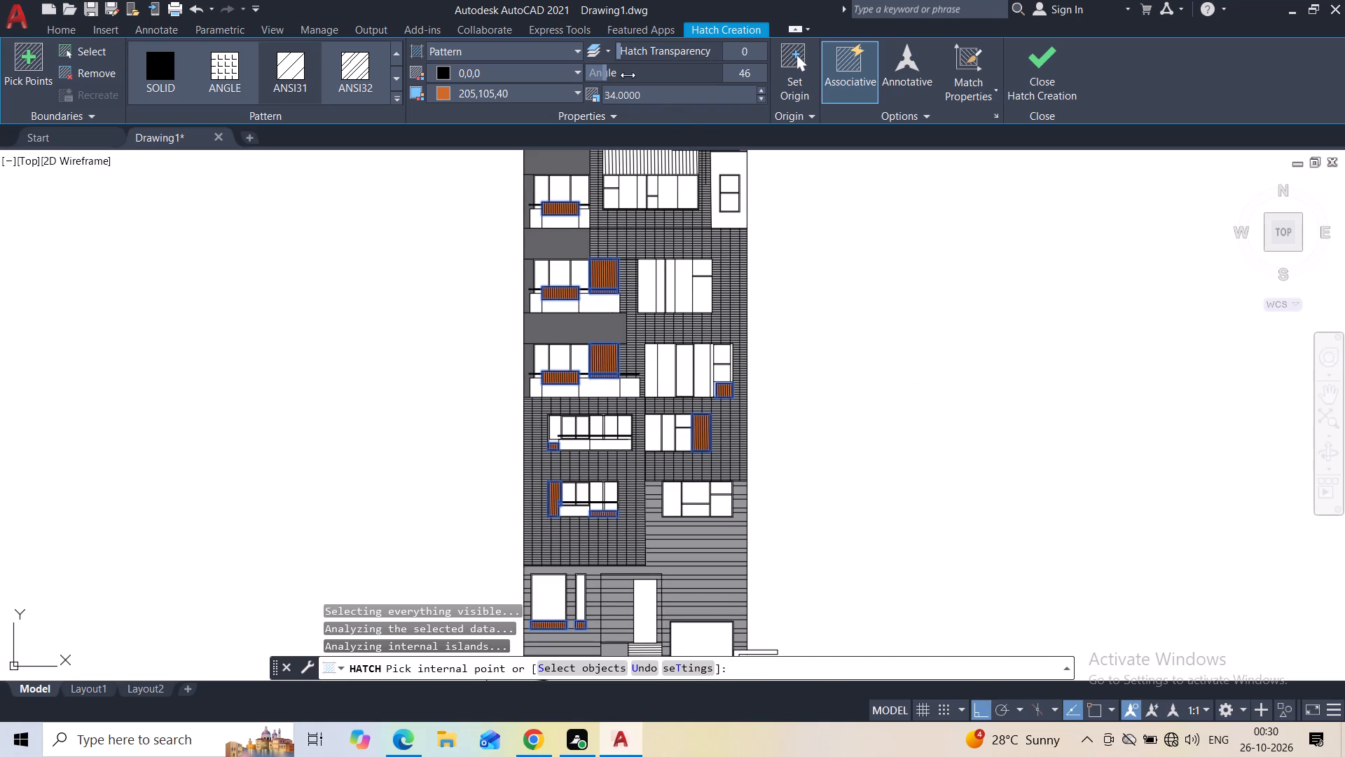
scroll(626, 75, up, 2)
drag(606, 76, 606, 77)
drag(606, 77, 604, 78)
drag(604, 78, 600, 79)
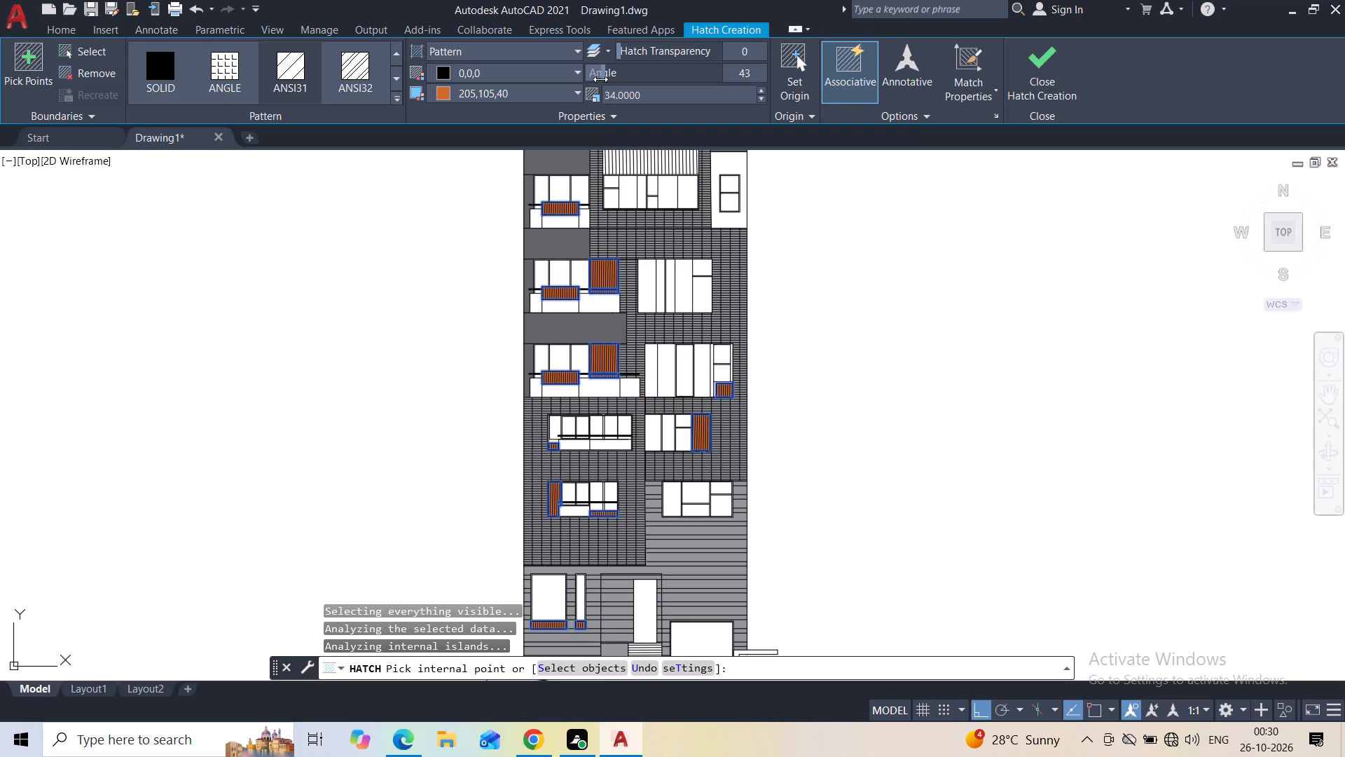
drag(600, 79, 603, 81)
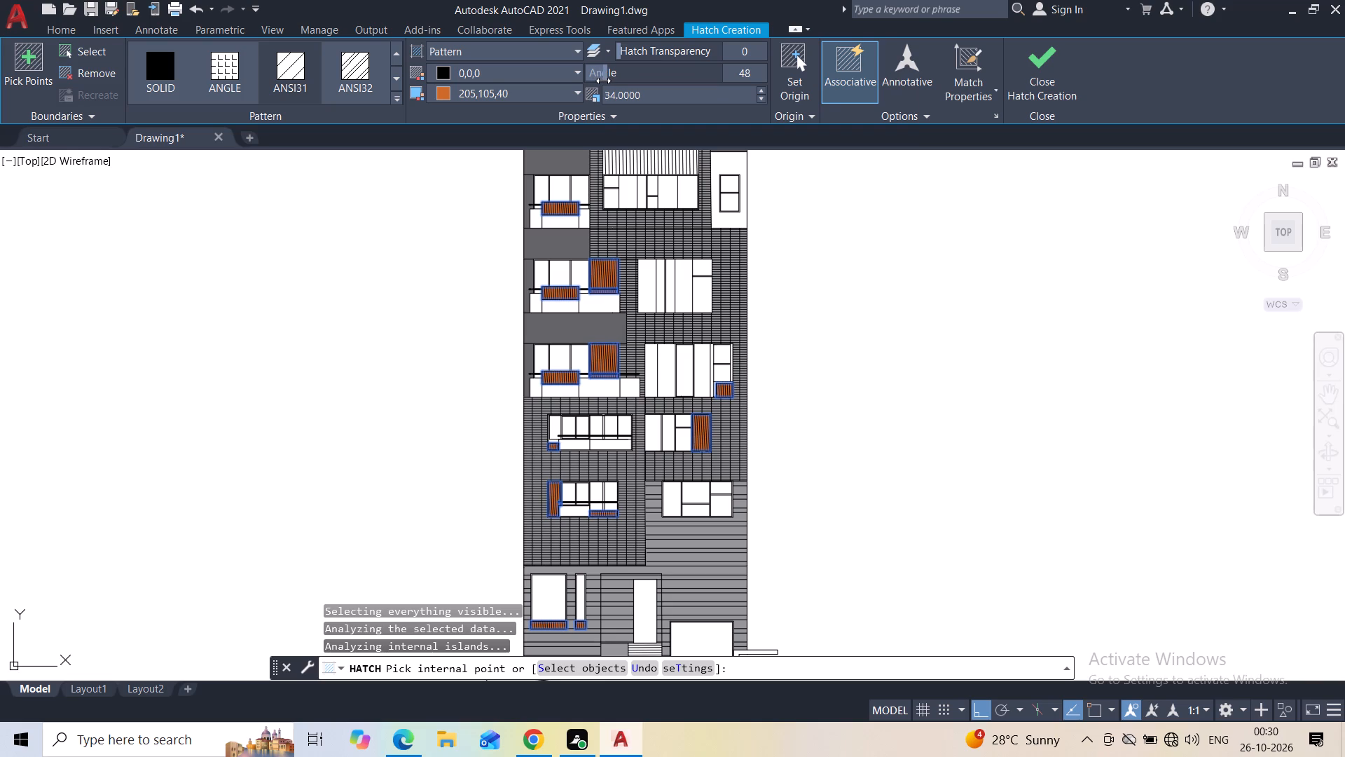
drag(603, 81, 602, 83)
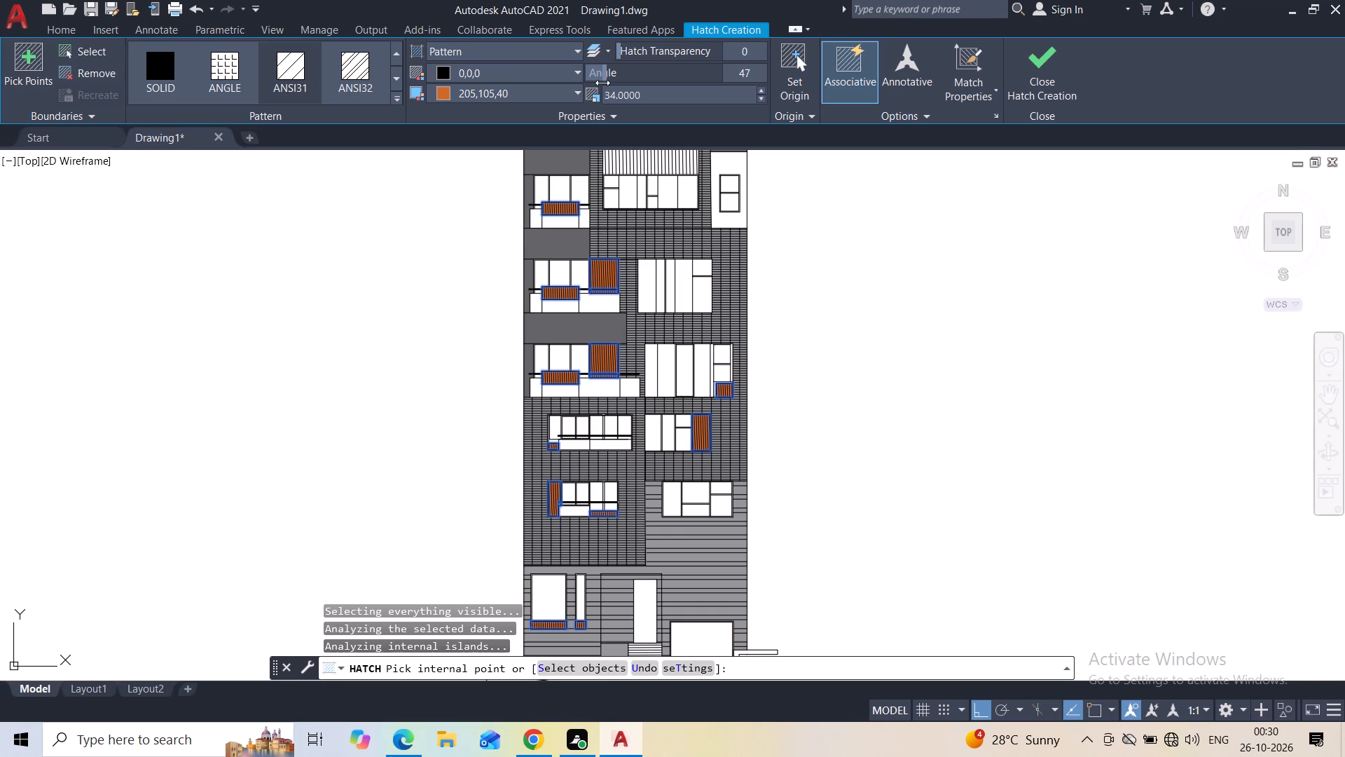
drag(602, 83, 600, 83)
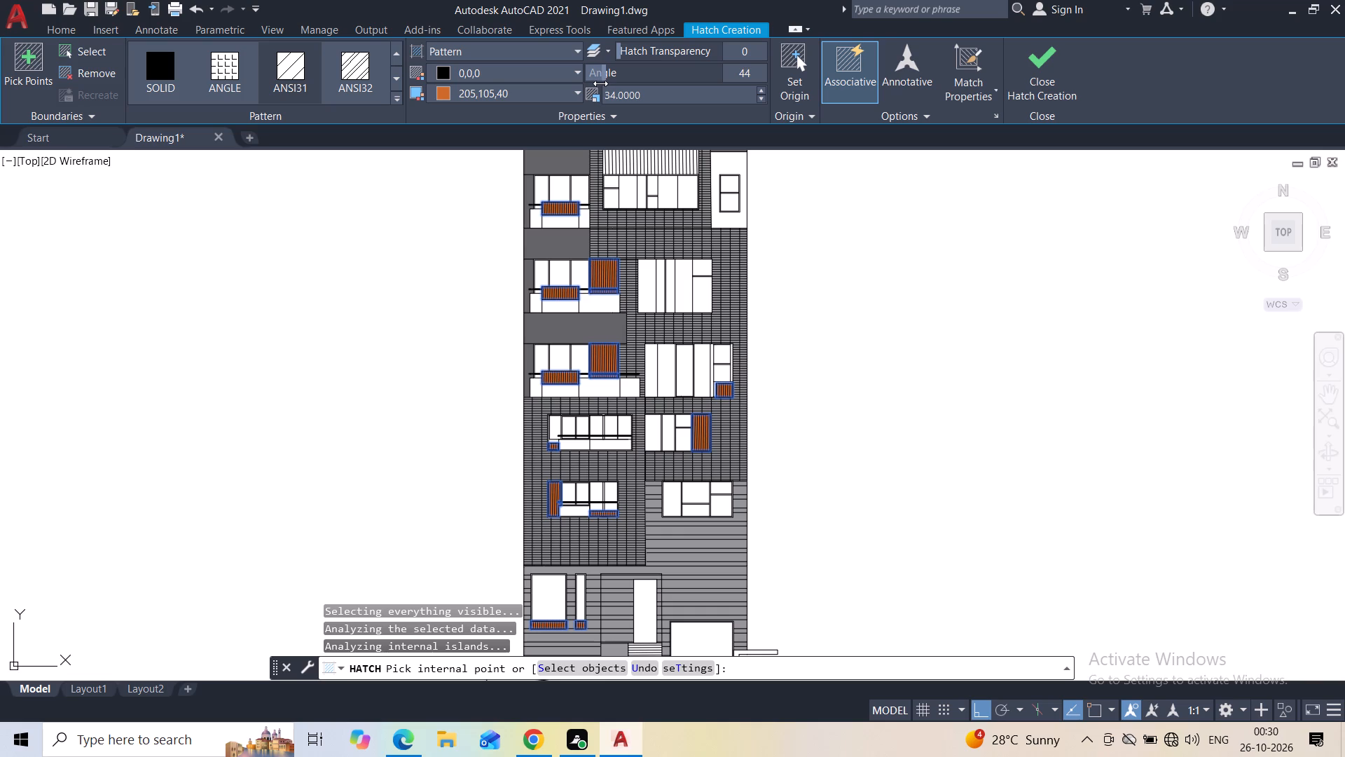
drag(600, 83, 601, 84)
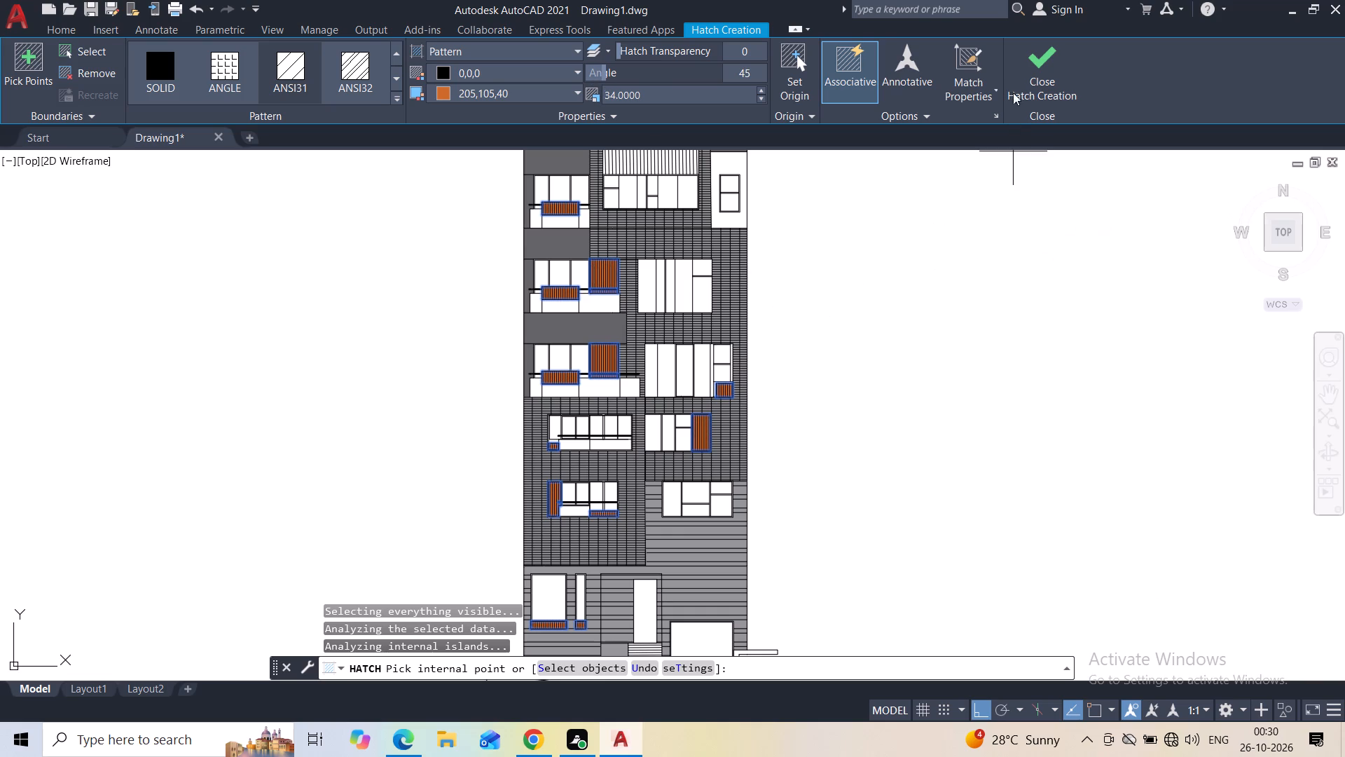
click(1019, 67)
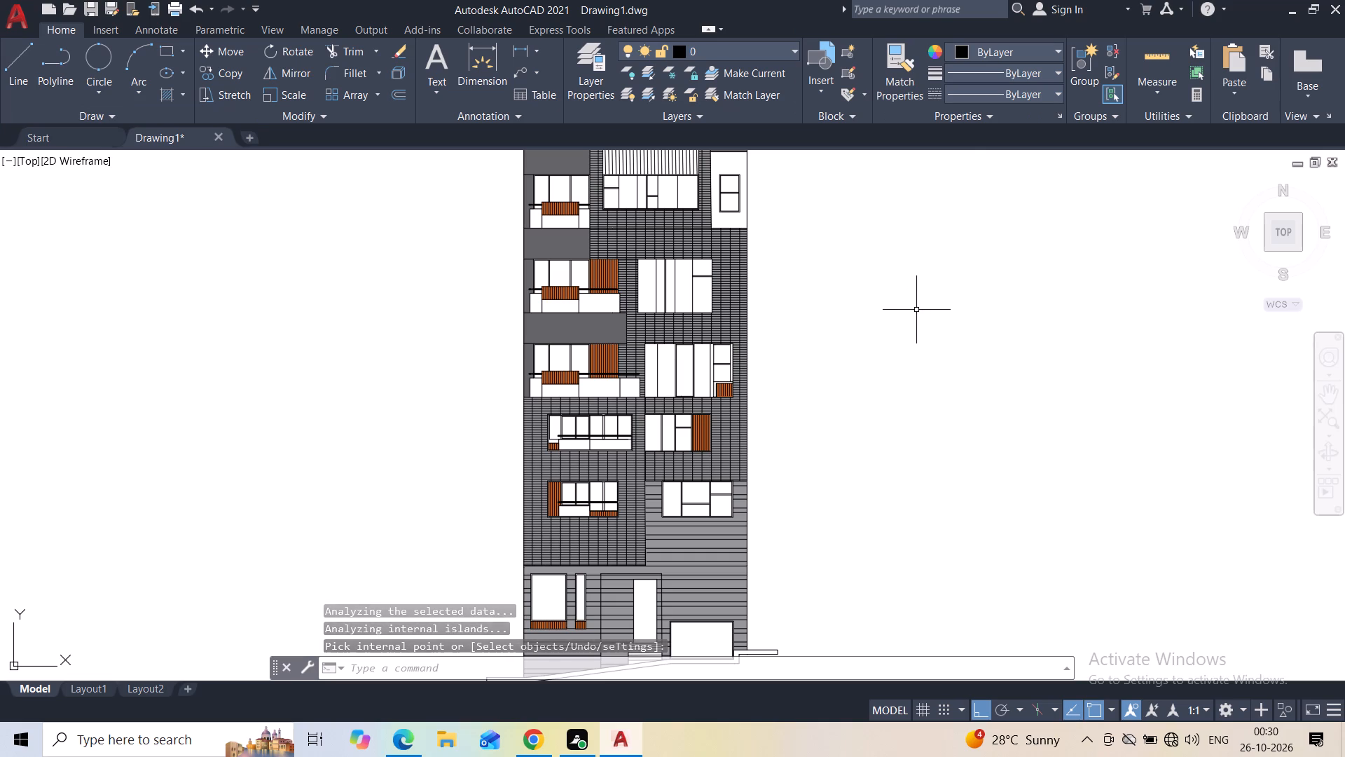
Start a vertical-line hatch with its background colour set to None and apply it to the rightmost pane of the top storey's central window.
scroll(916, 310, down, 1)
scroll(913, 310, up, 1)
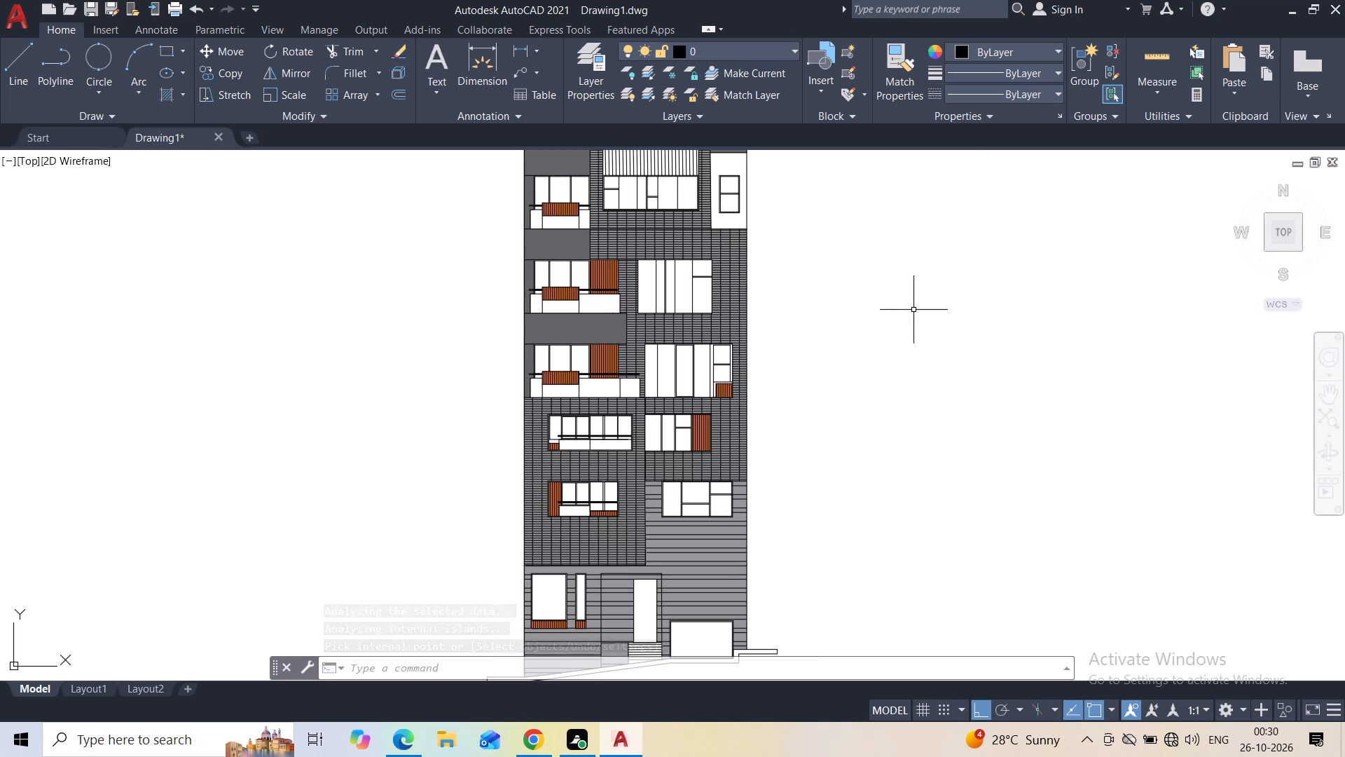
key(h)
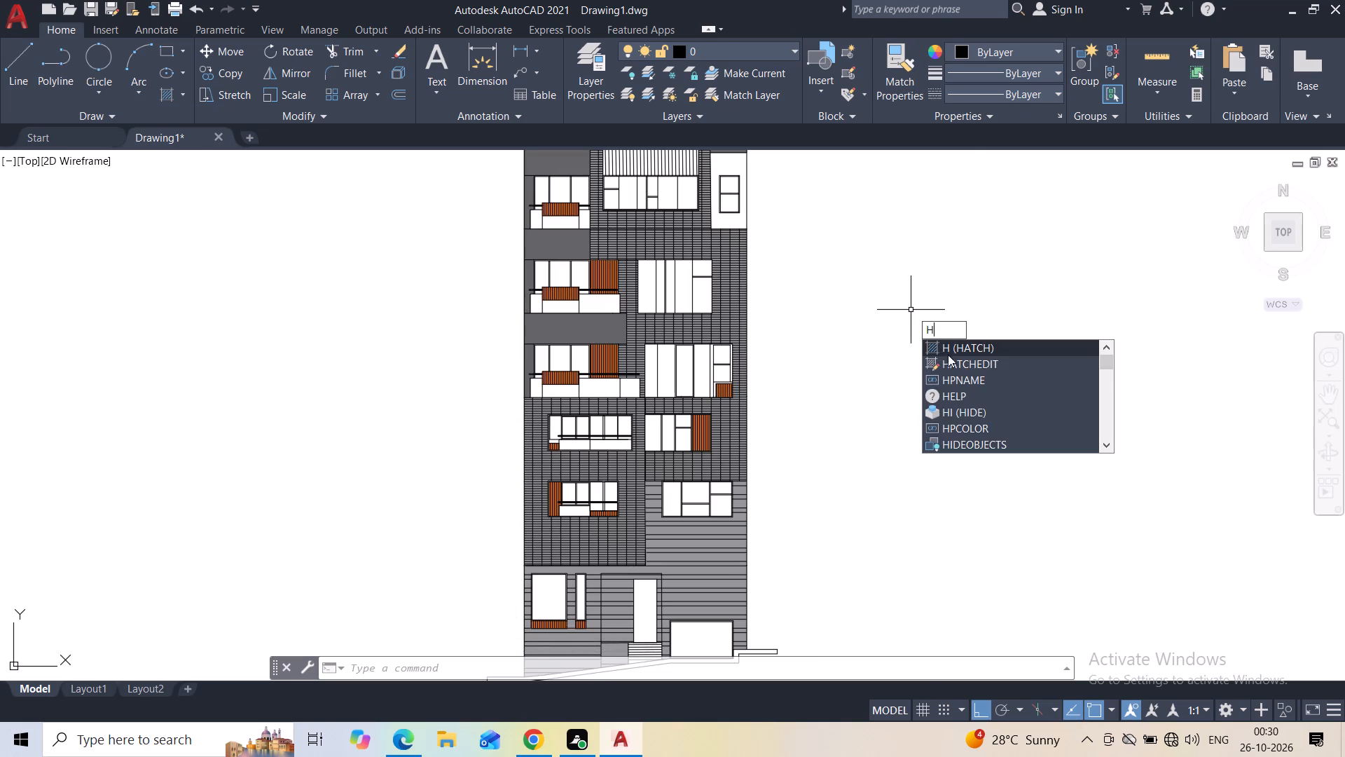
click(948, 346)
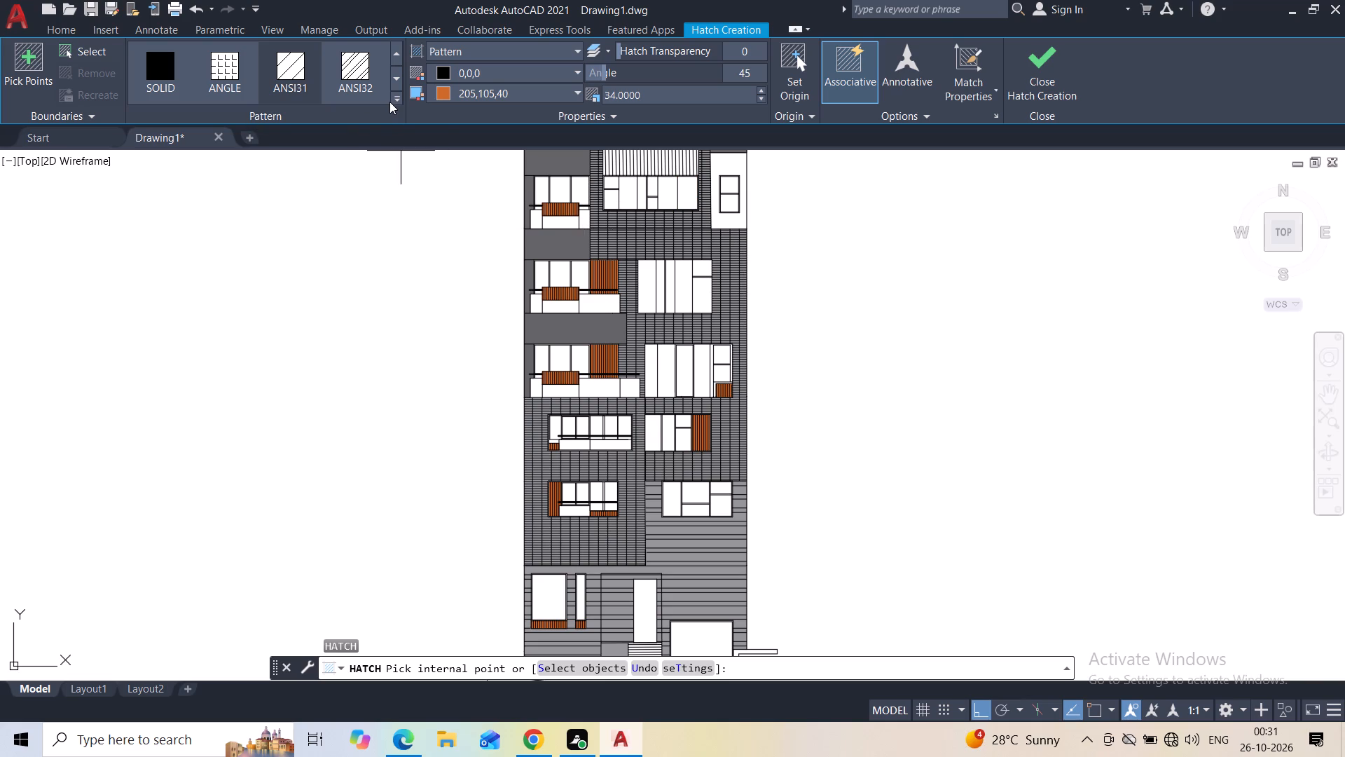
click(488, 91)
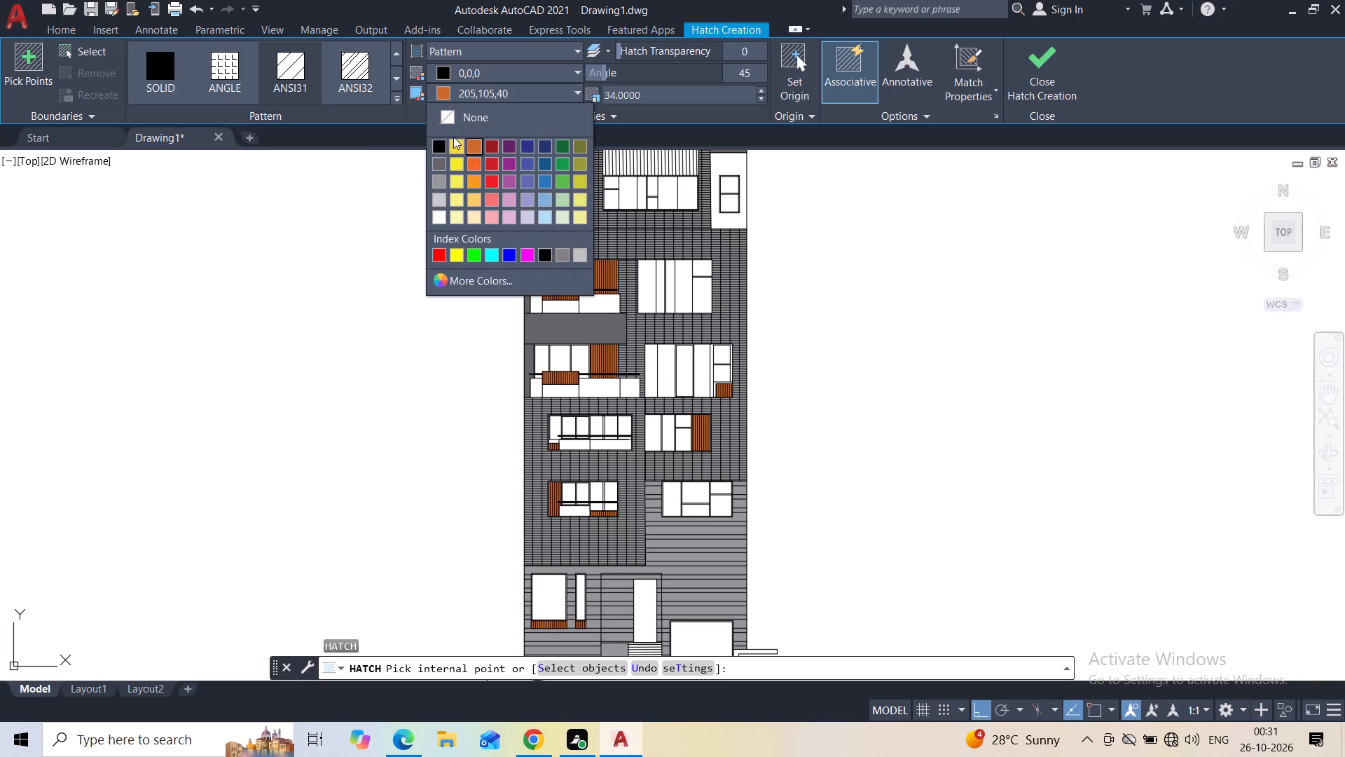
click(450, 115)
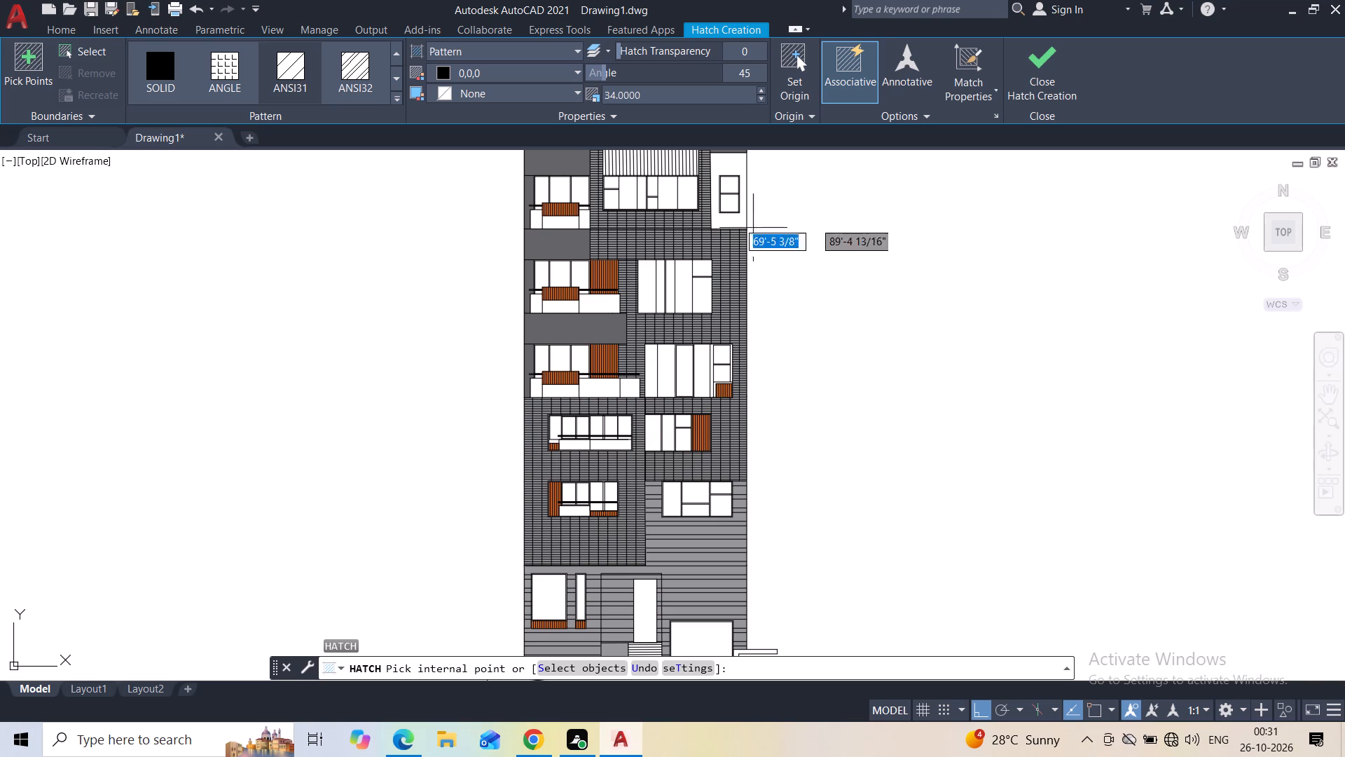
scroll(685, 193, up, 2)
click(685, 193)
scroll(888, 373, down, 2)
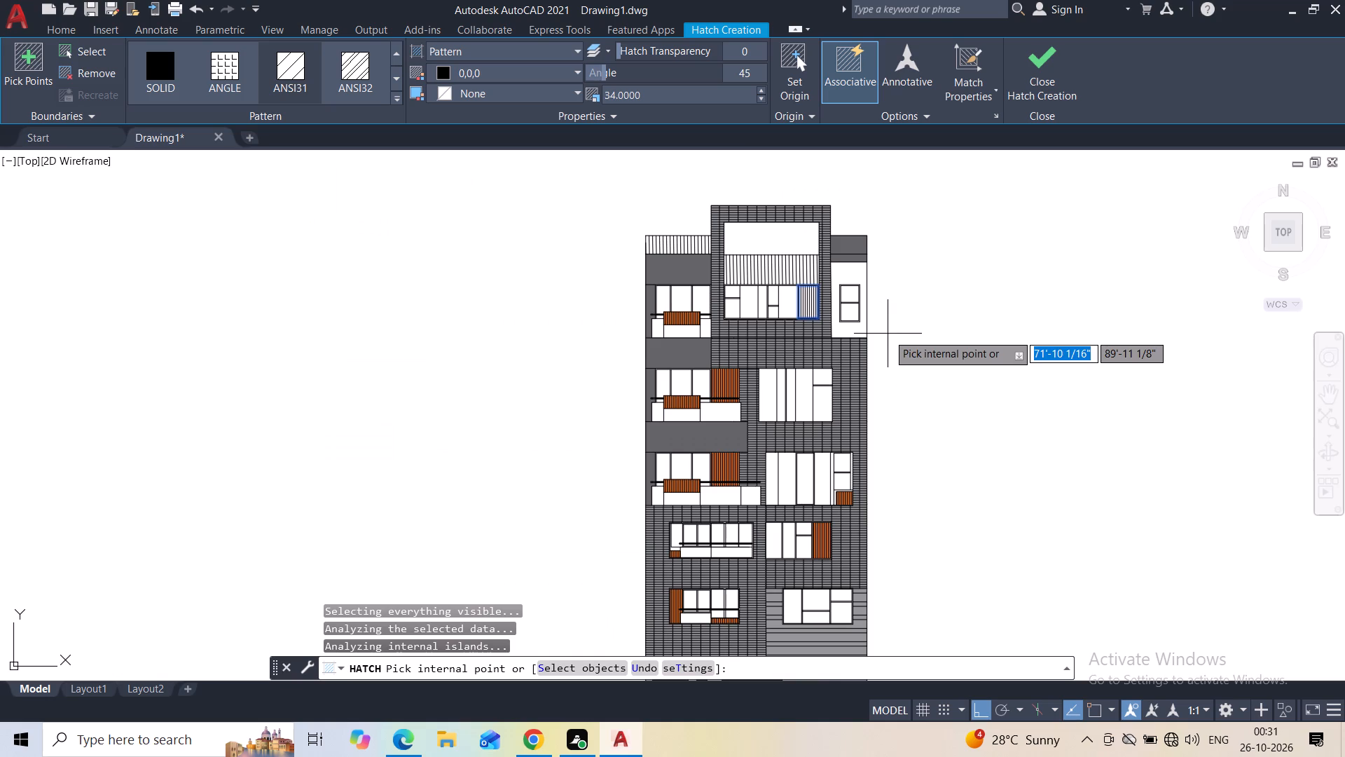
On the lowest large balcony's storey, apply the vertical-line hatch to the right window's leftmost pane and finish the hatch.
middle_drag(878, 395, 879, 301)
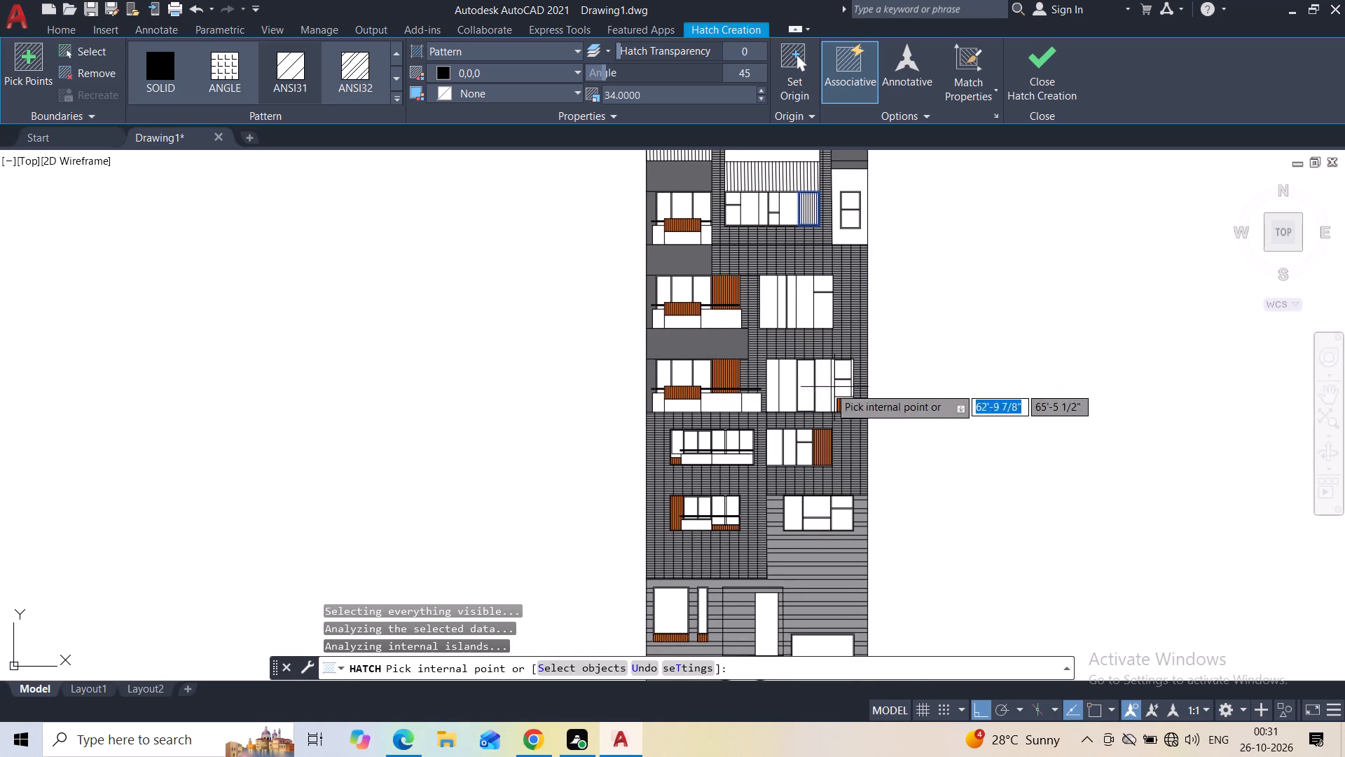
scroll(783, 383, up, 2)
click(759, 385)
scroll(1008, 391, down, 1)
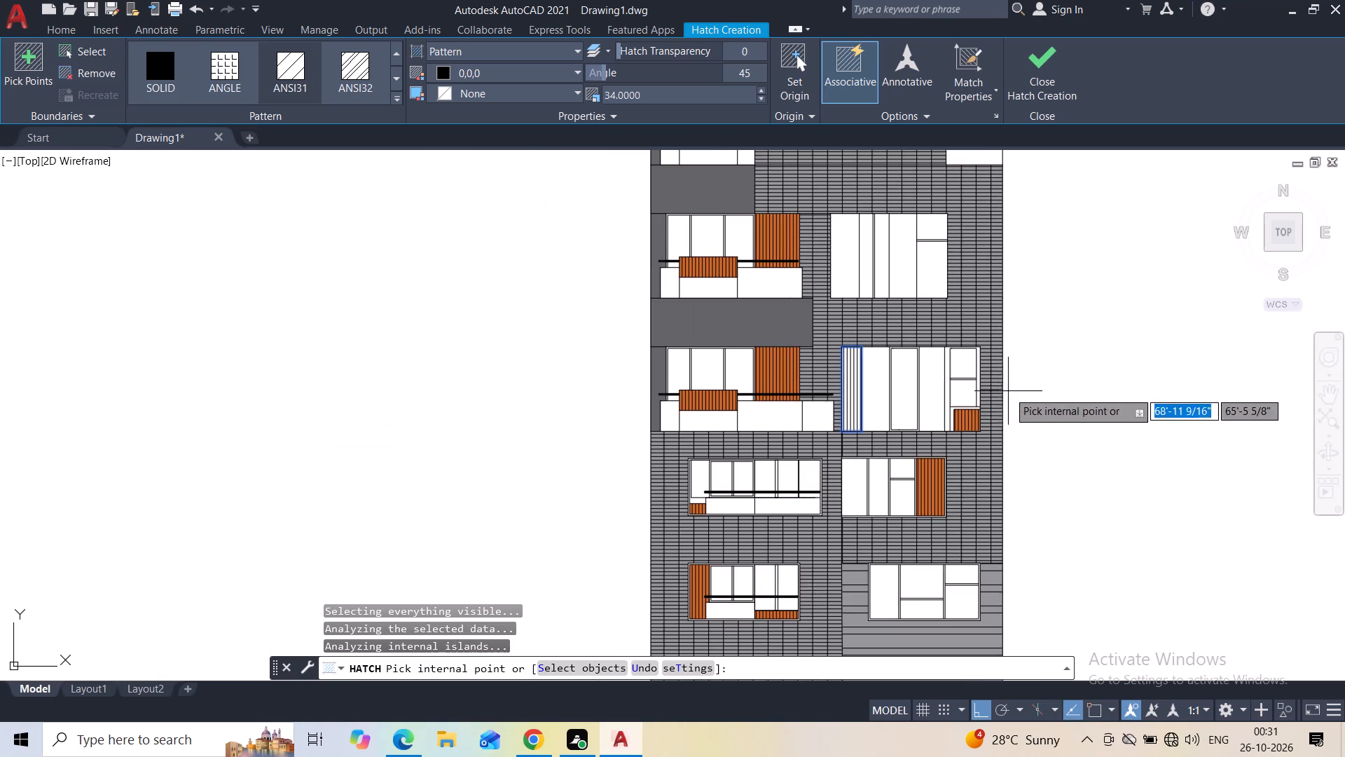
middle_drag(1059, 429, 939, 291)
click(1033, 79)
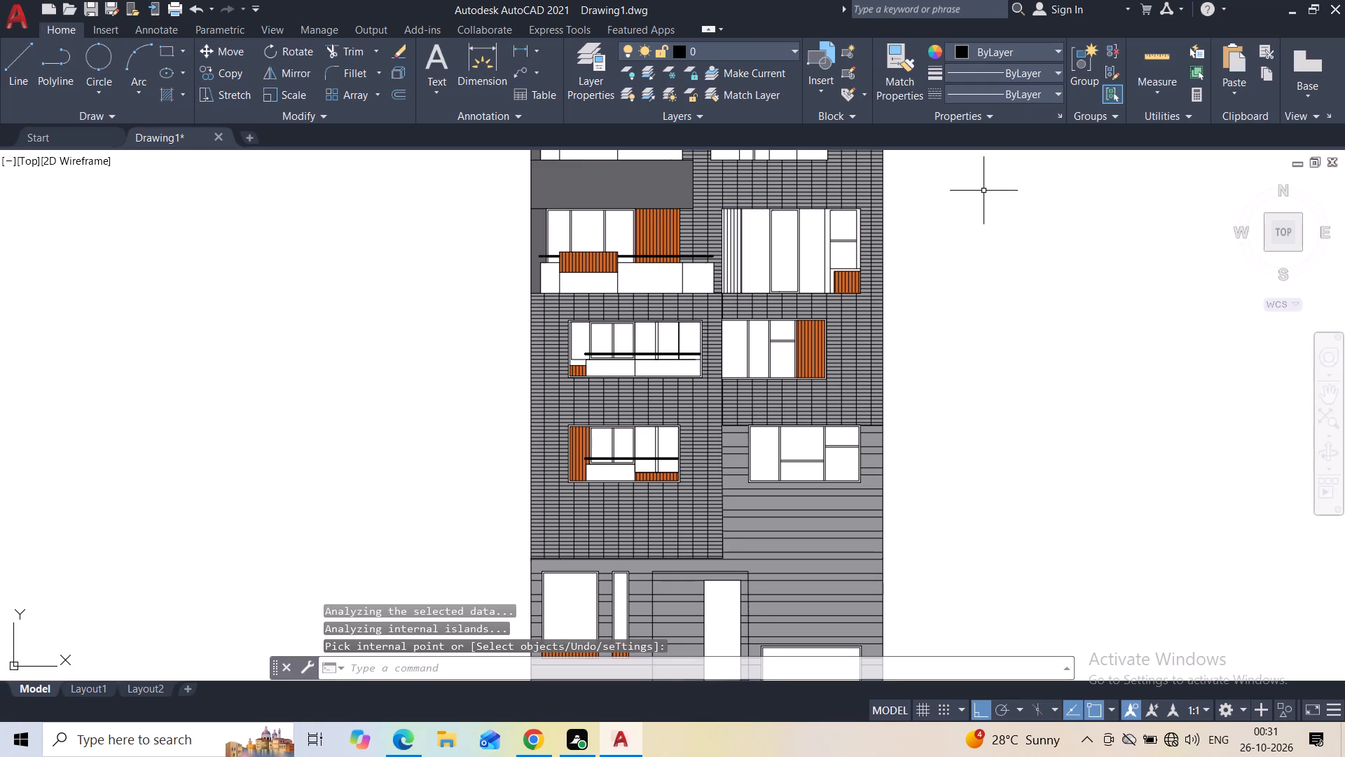
Hatch the two left panes of the right window on the second storey above ground with GOST_GLASS, angle 0, scale 0.89.
key(h)
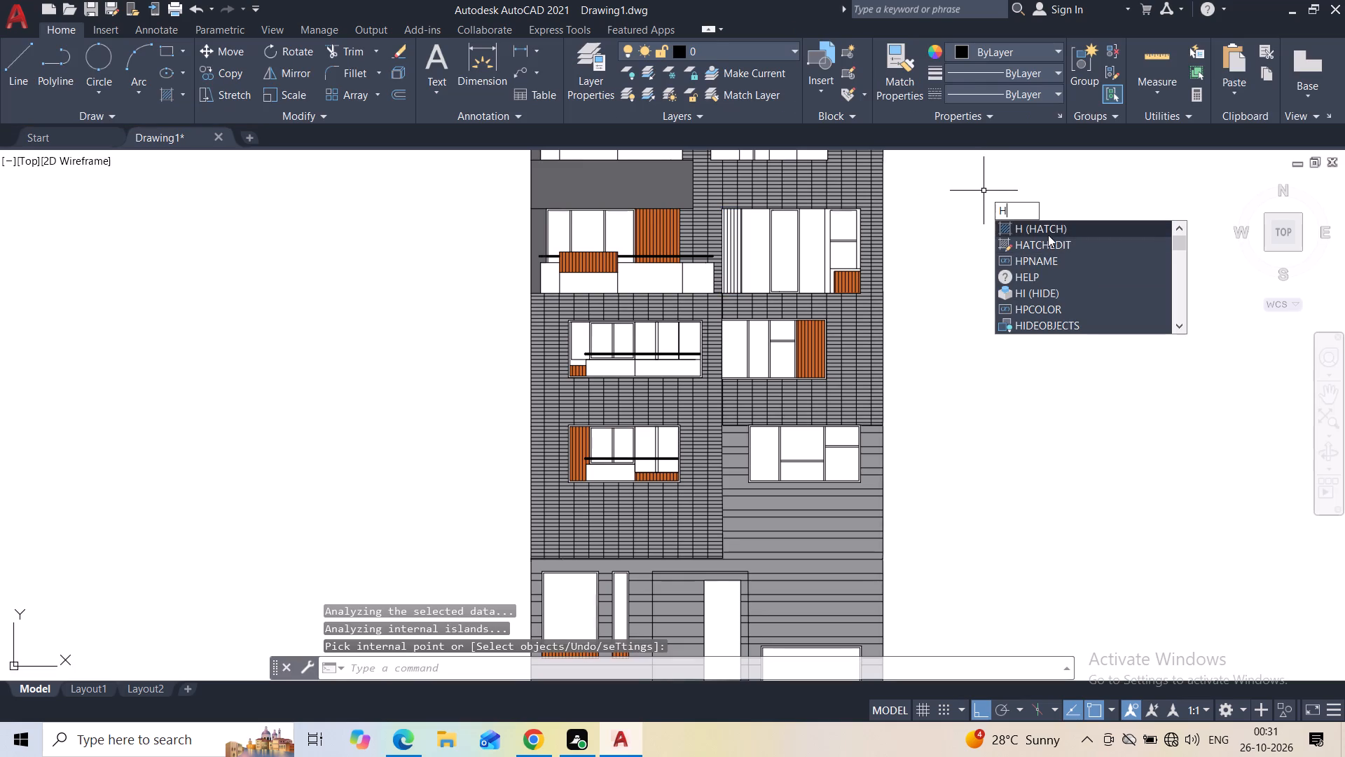
click(1048, 233)
click(400, 102)
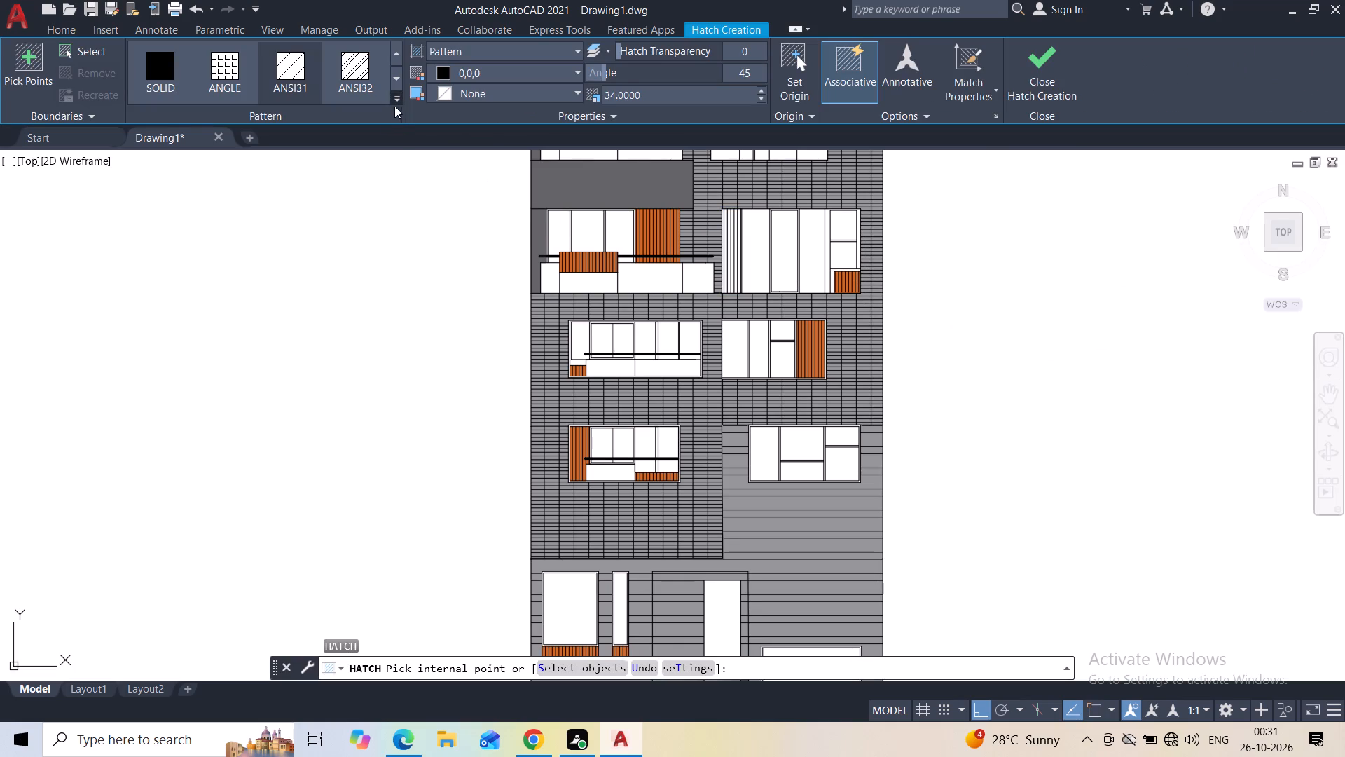
scroll(303, 253, down, 5)
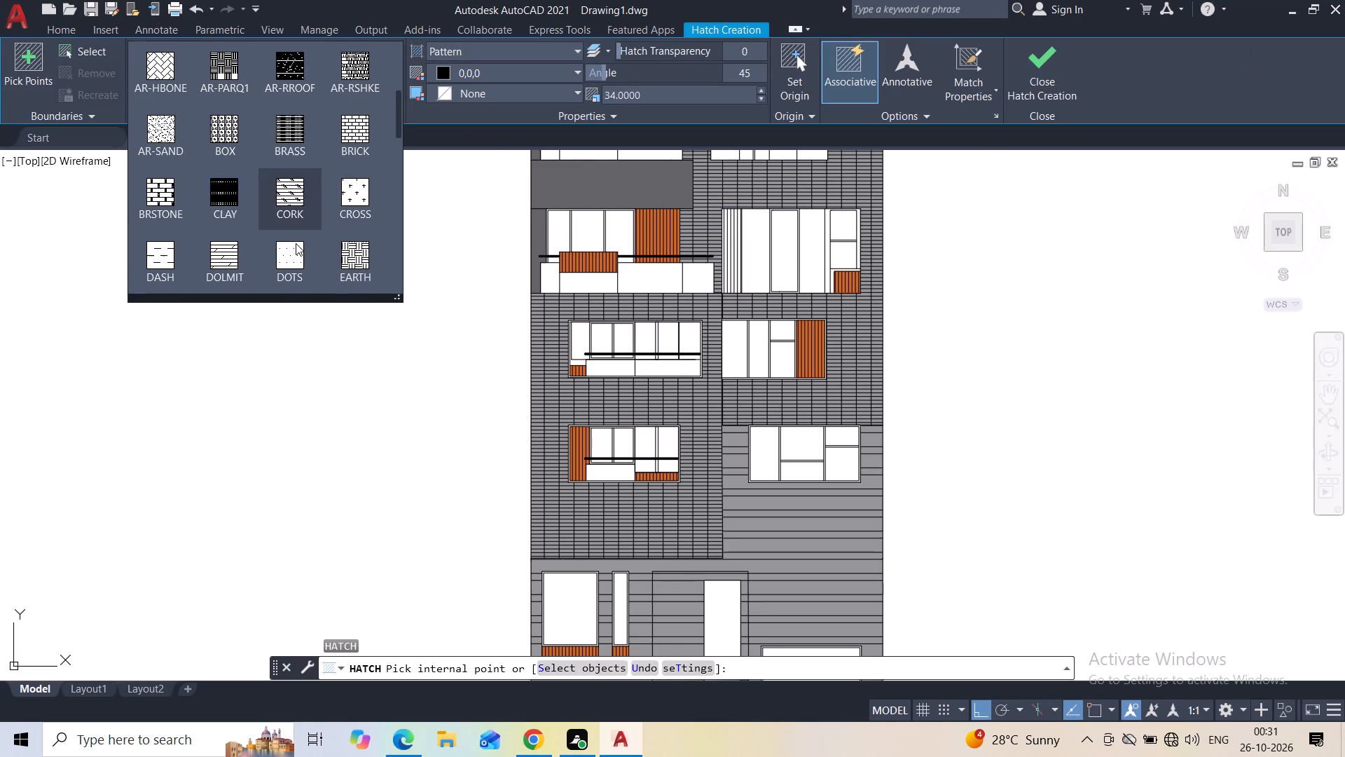
click(293, 244)
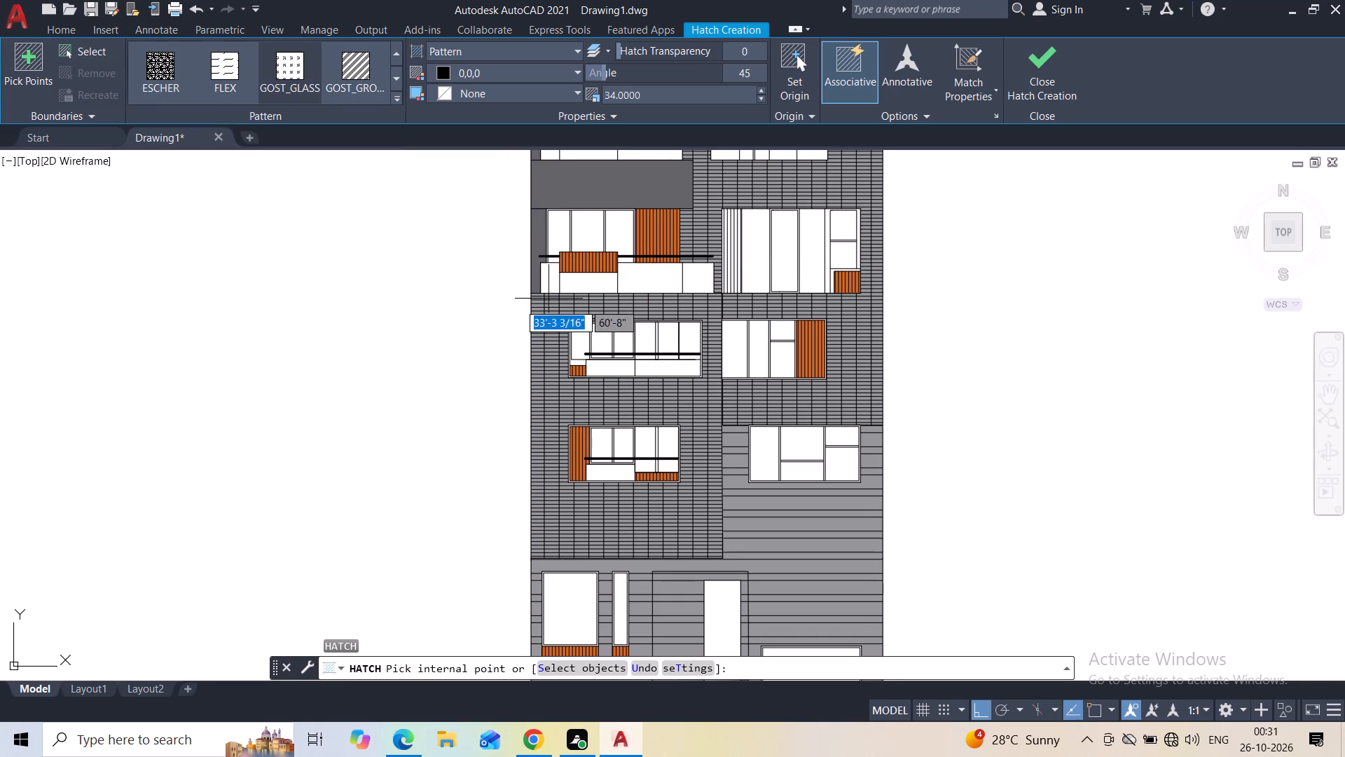
drag(603, 75, 562, 78)
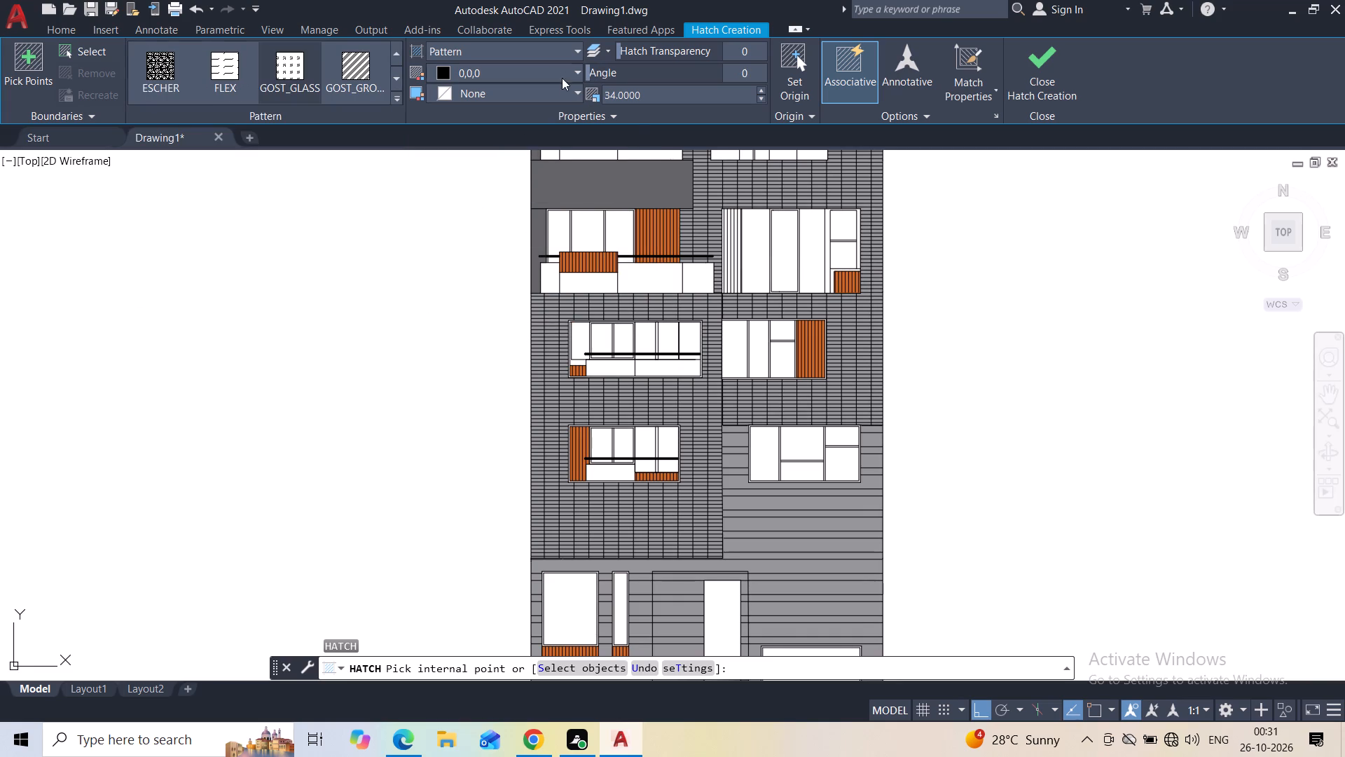
click(760, 102)
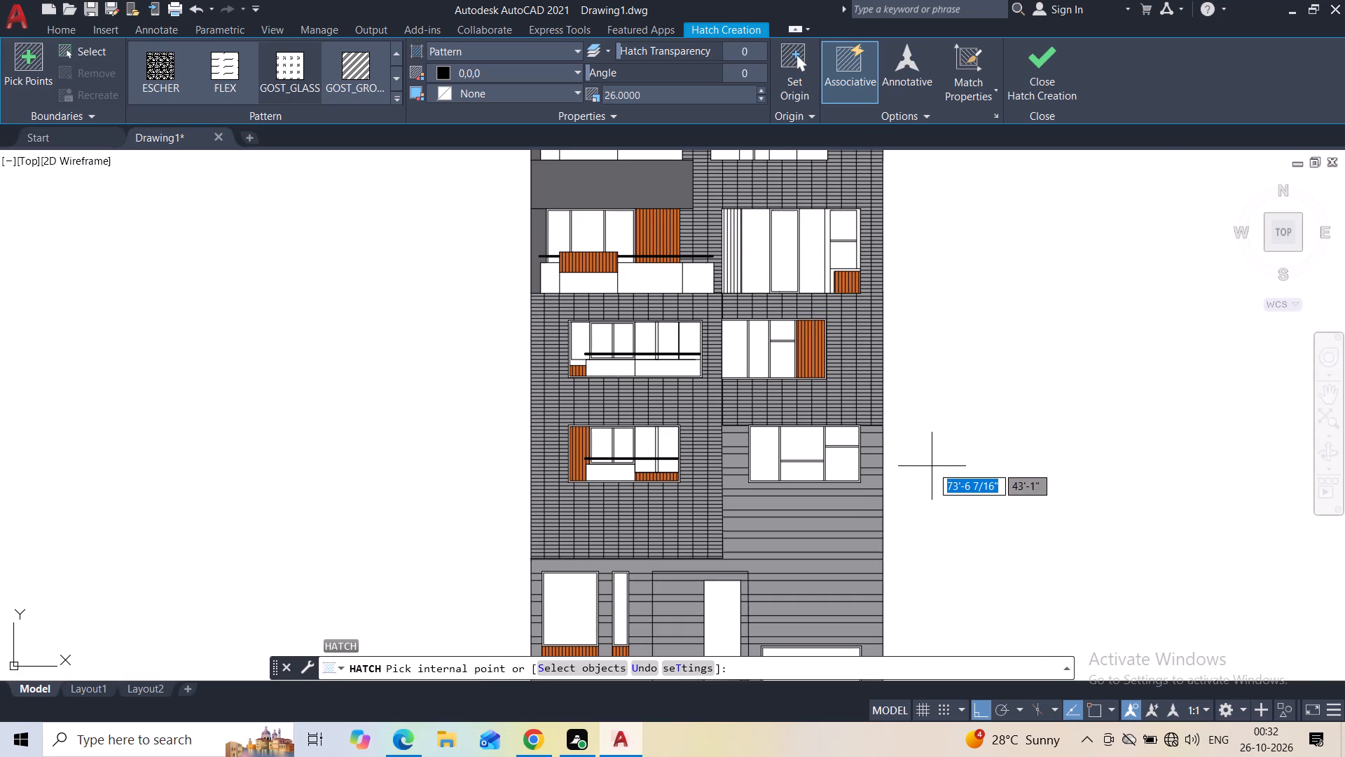
middle_drag(921, 482, 920, 393)
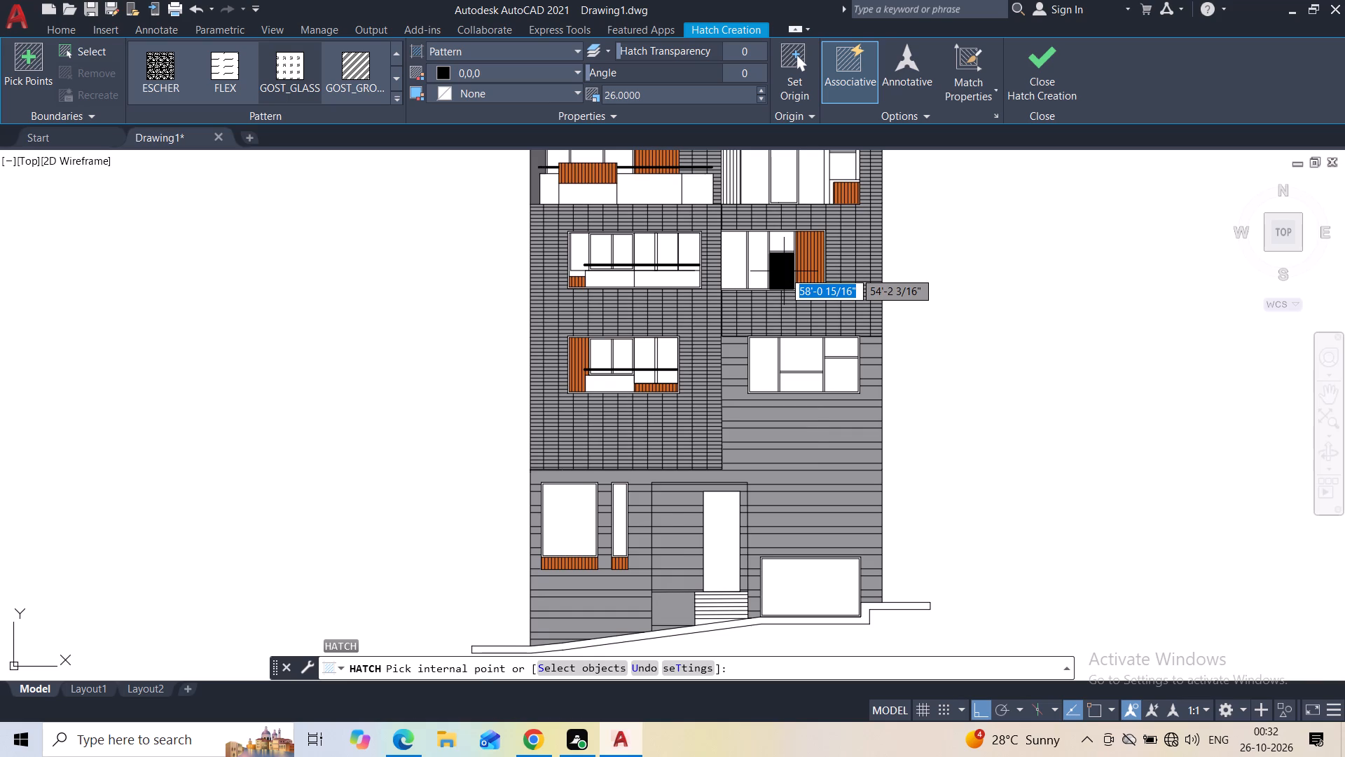
scroll(783, 271, up, 2)
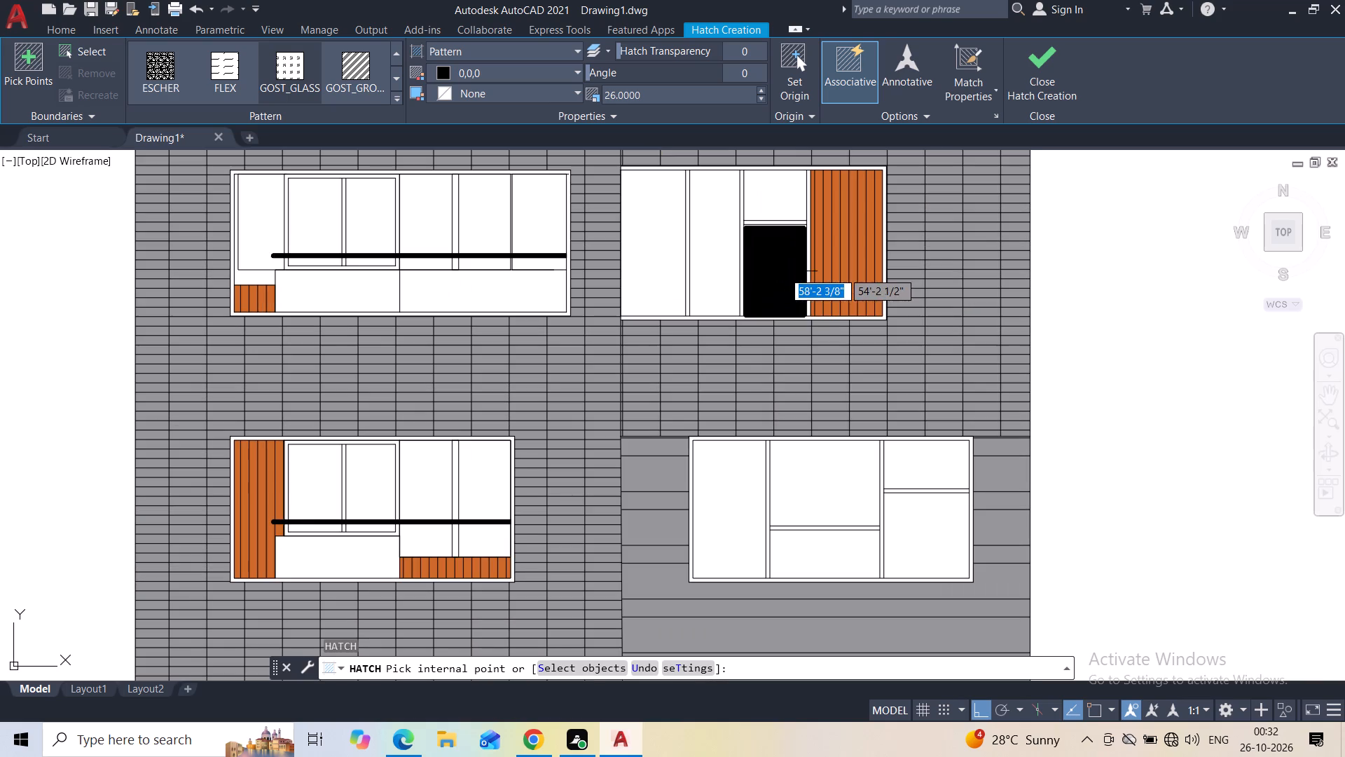
click(723, 259)
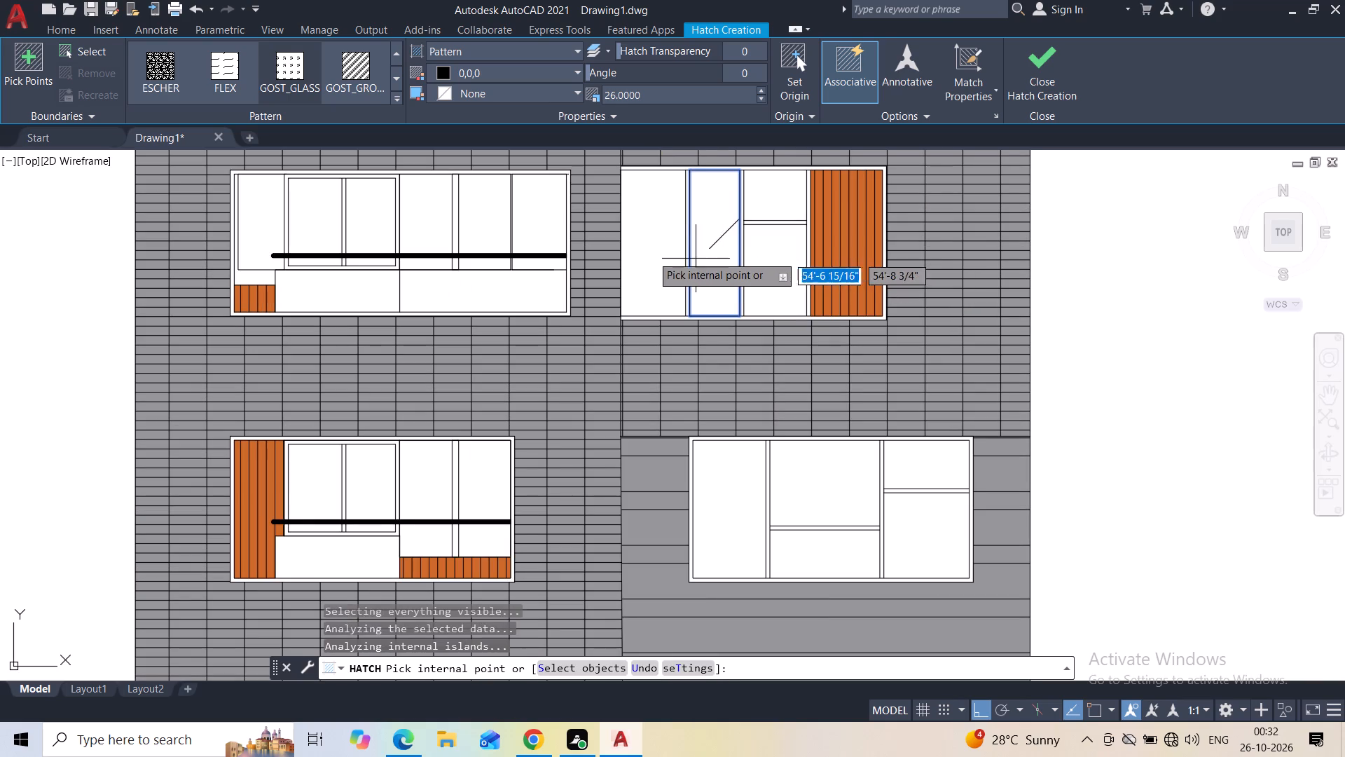
click(642, 251)
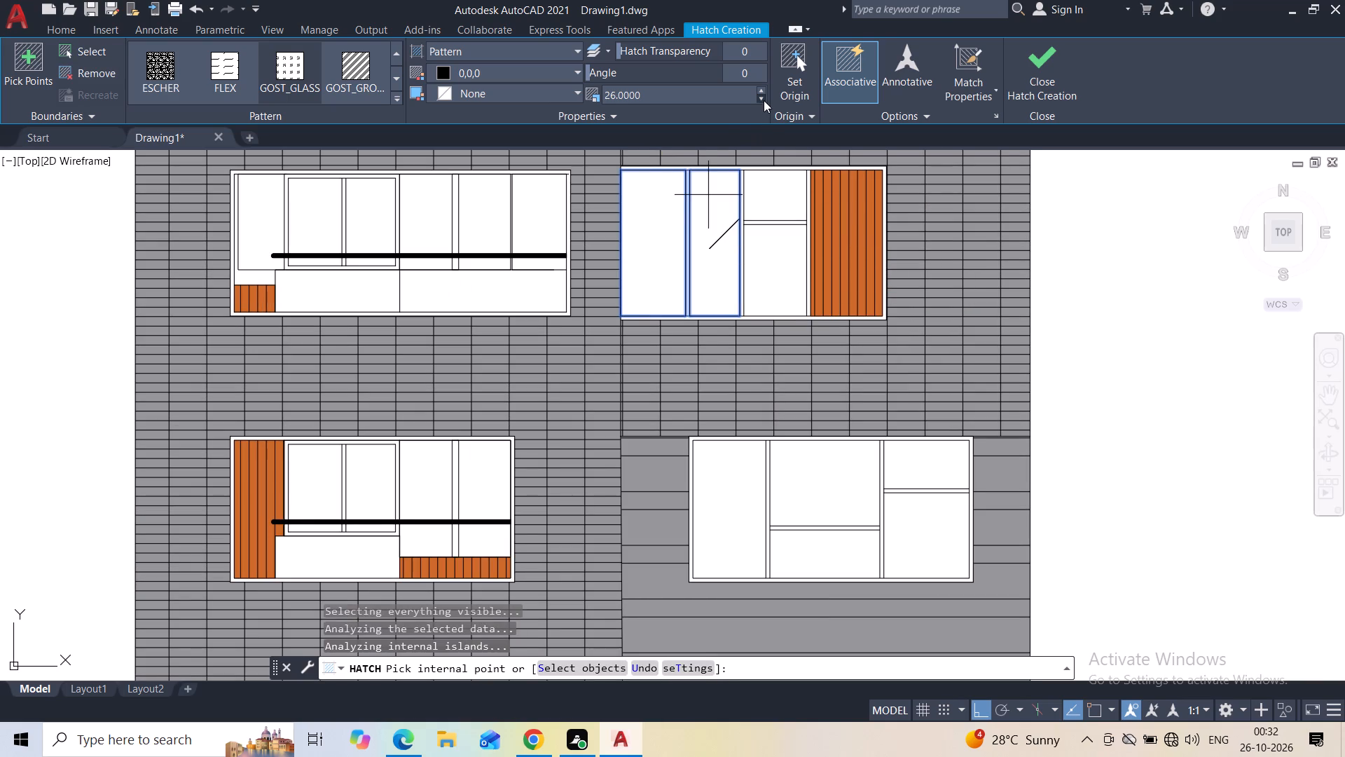
click(764, 100)
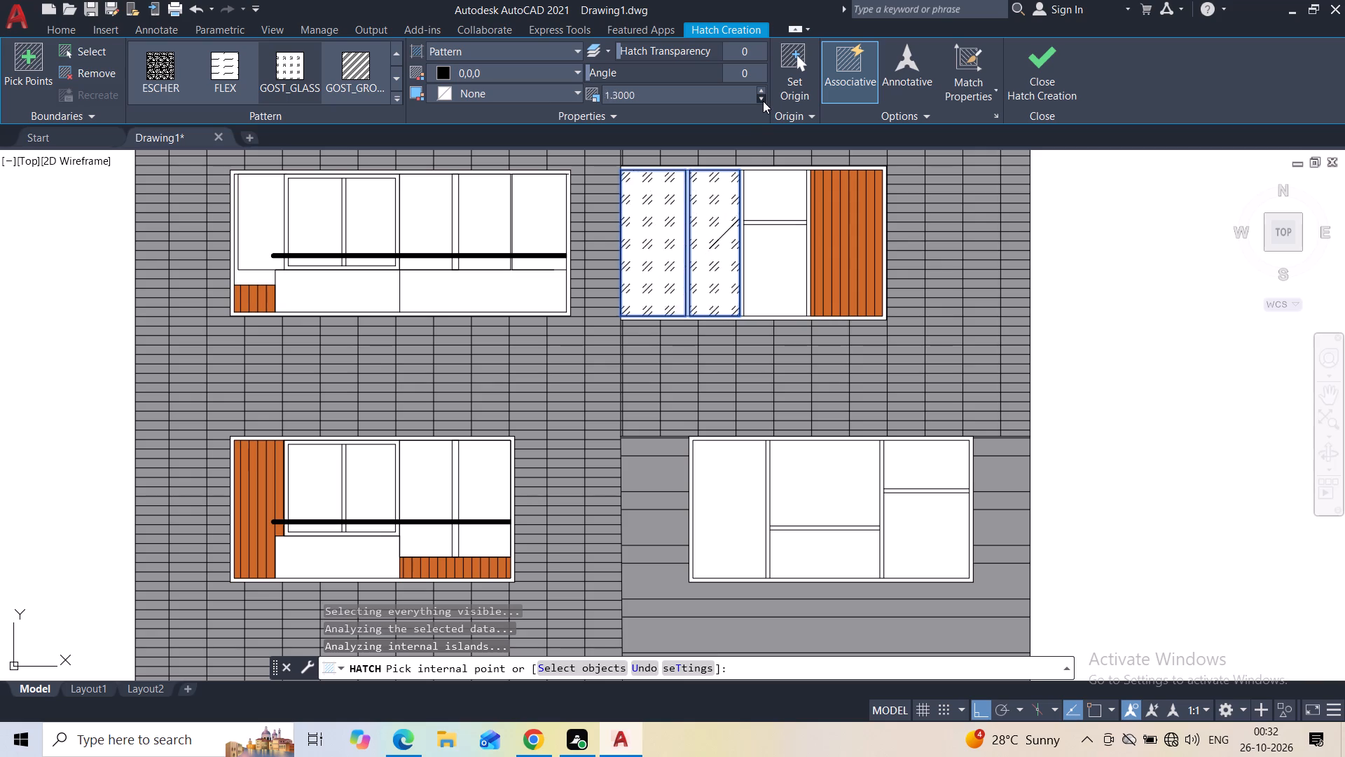
On the lowest large balcony's storey, apply the glass hatch to the two panes flanking the right window's framed central pane.
middle_drag(1070, 236, 1045, 301)
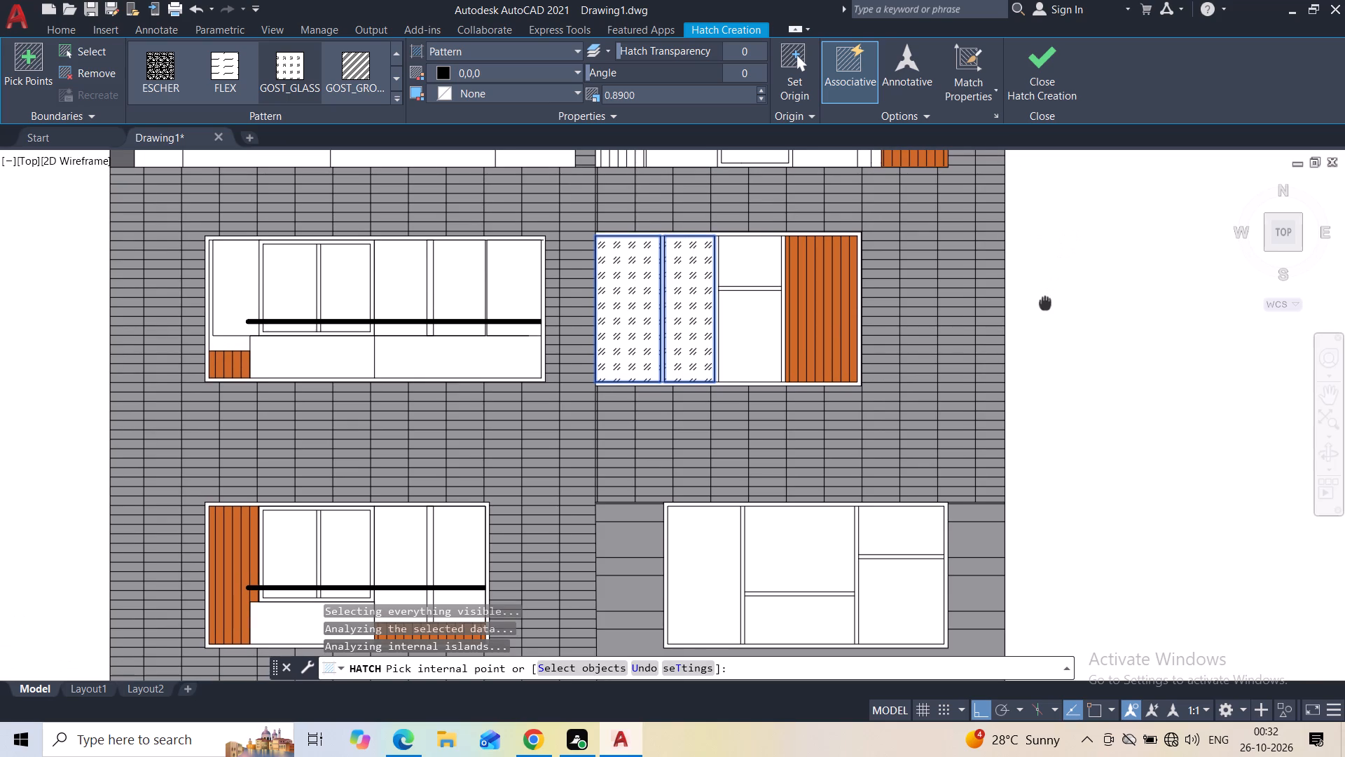
middle_drag(1045, 301, 1019, 484)
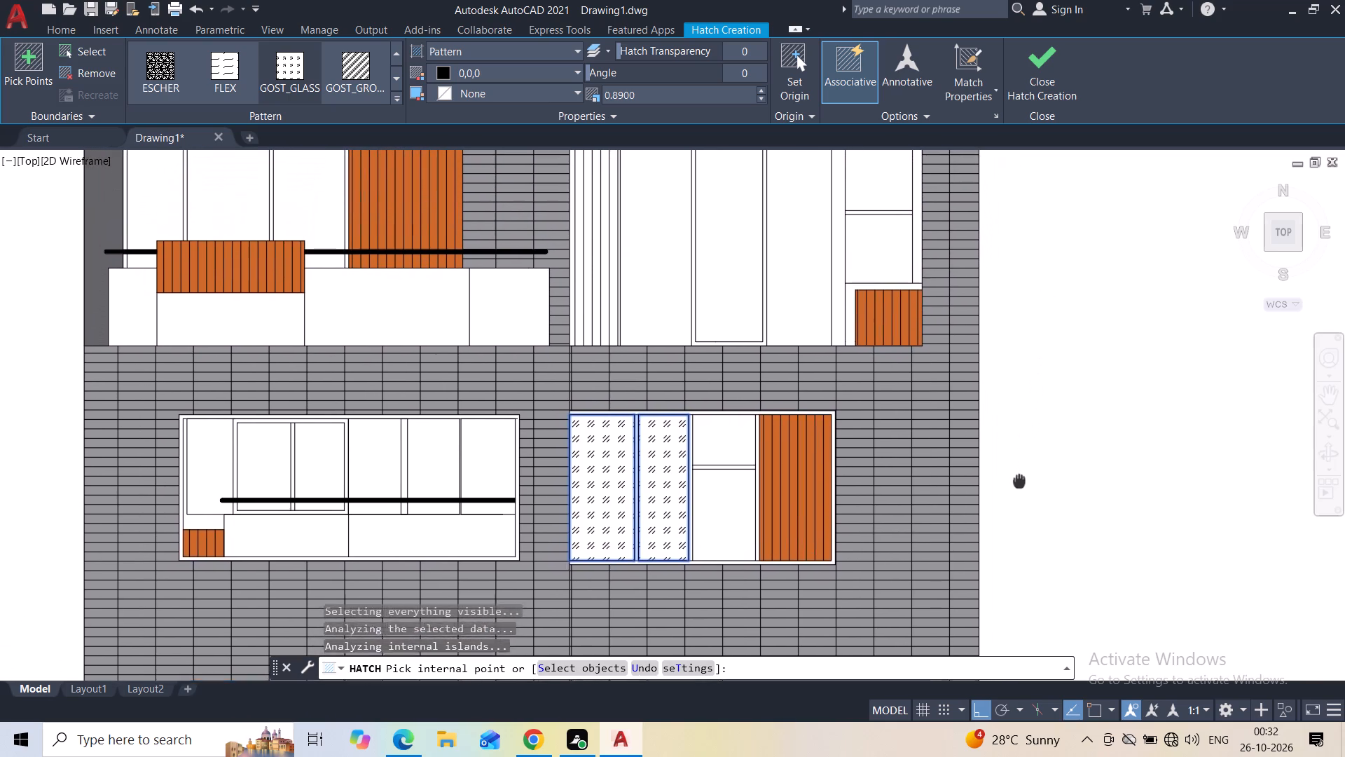
middle_drag(1019, 484, 1016, 538)
click(795, 318)
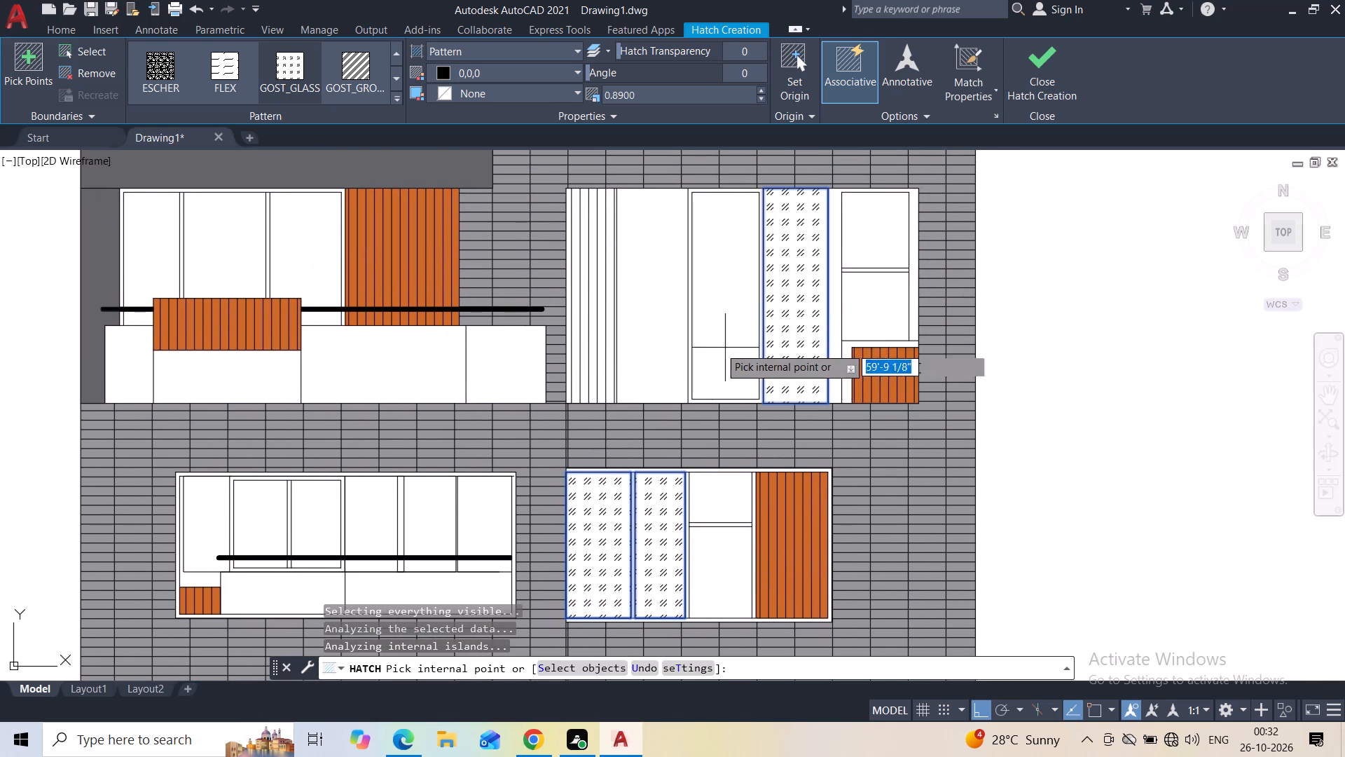
click(656, 304)
On the middle balcony's storey, apply the glass hatch to the right window's leftmost pane and the wide pane beside its divided right section.
middle_drag(1096, 302, 1054, 397)
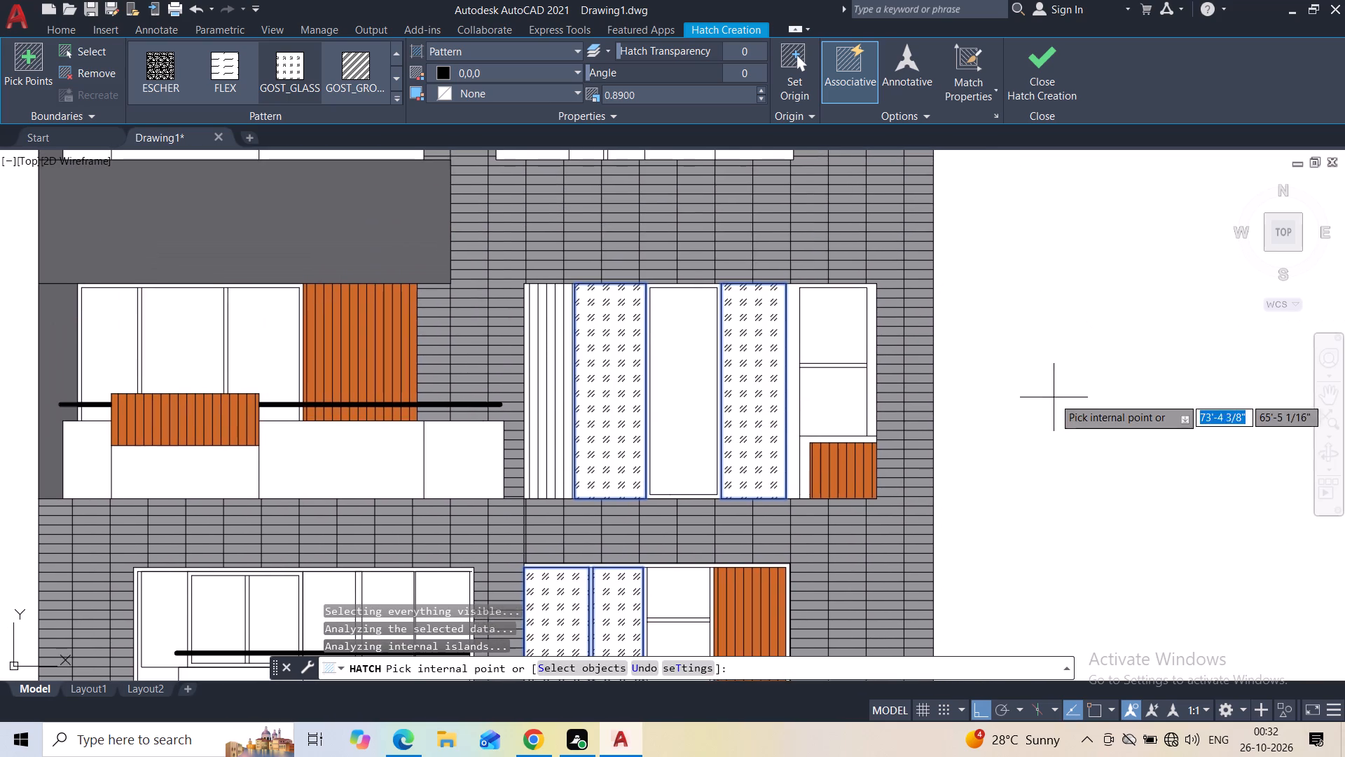
scroll(1048, 389, down, 2)
middle_drag(1057, 339, 1005, 422)
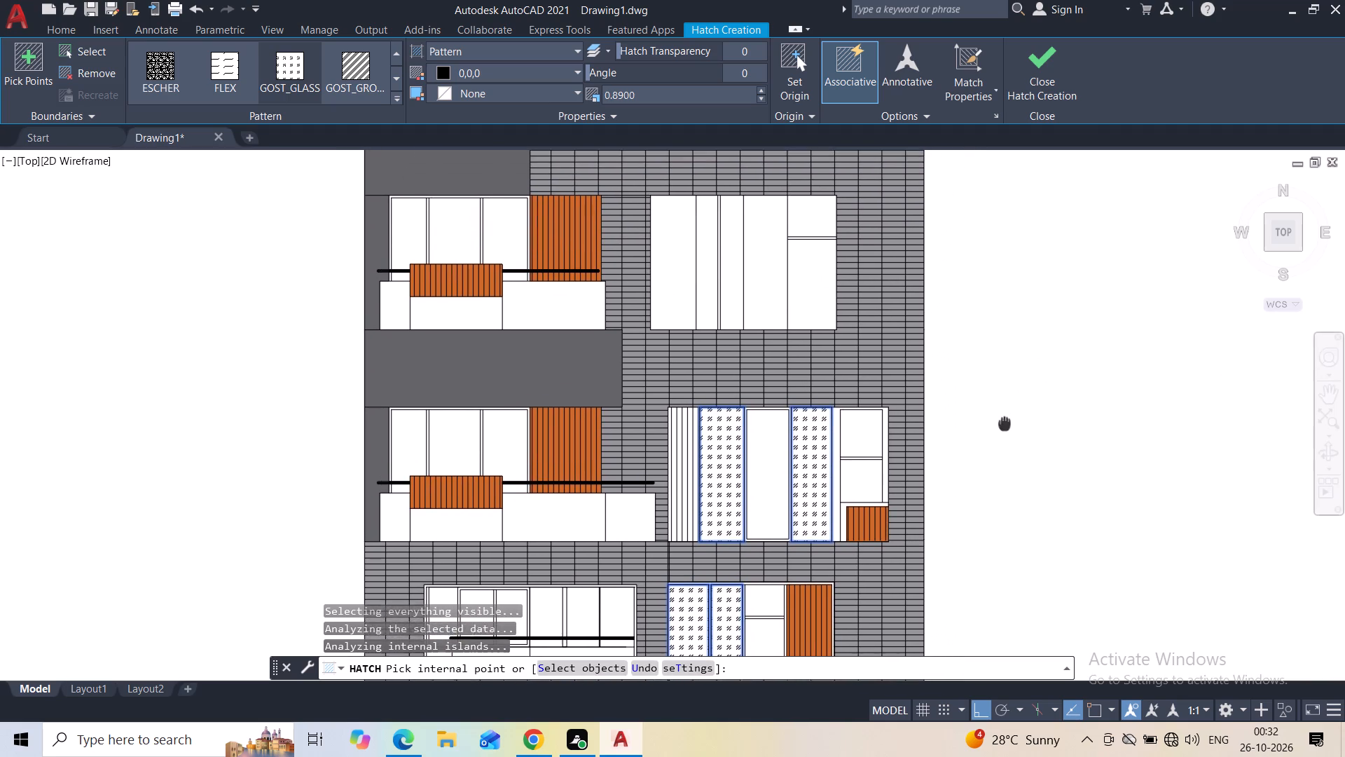
middle_drag(1005, 422, 1017, 482)
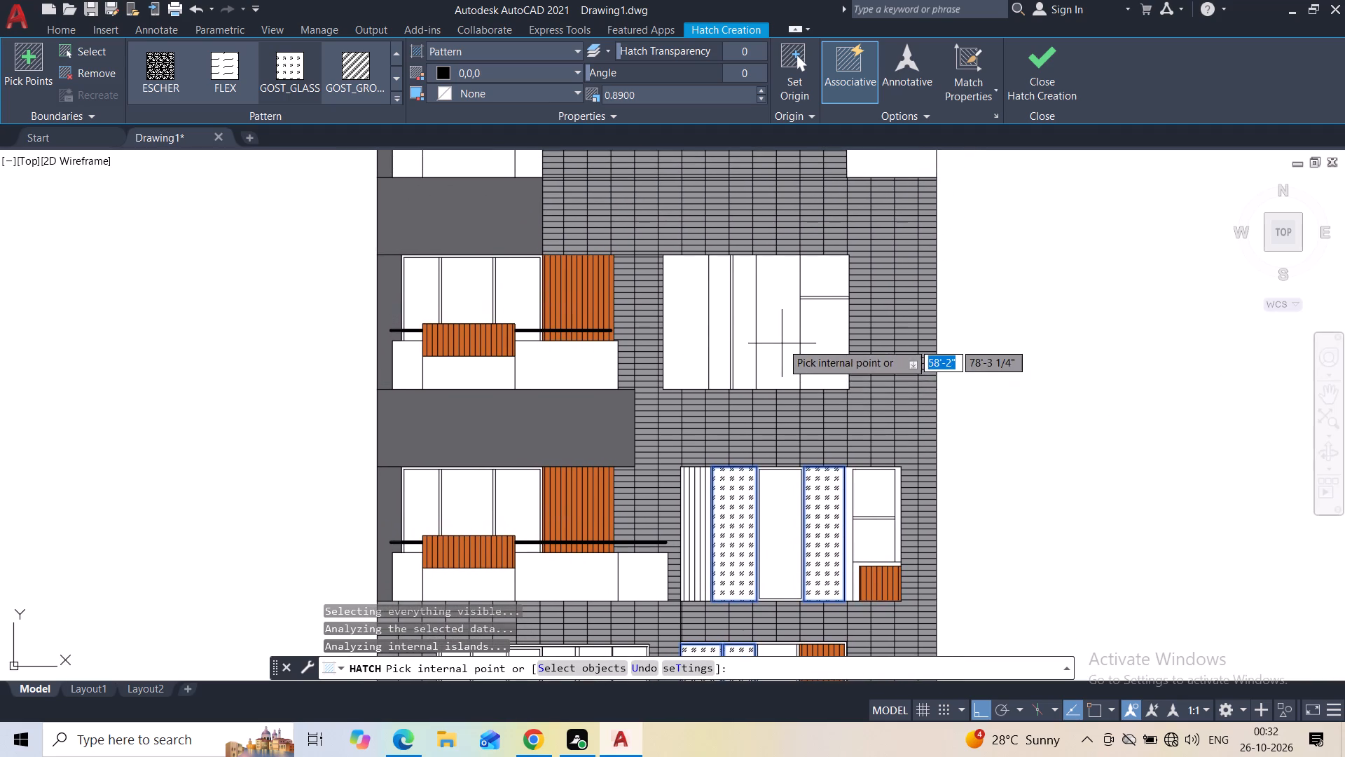
click(781, 340)
click(691, 339)
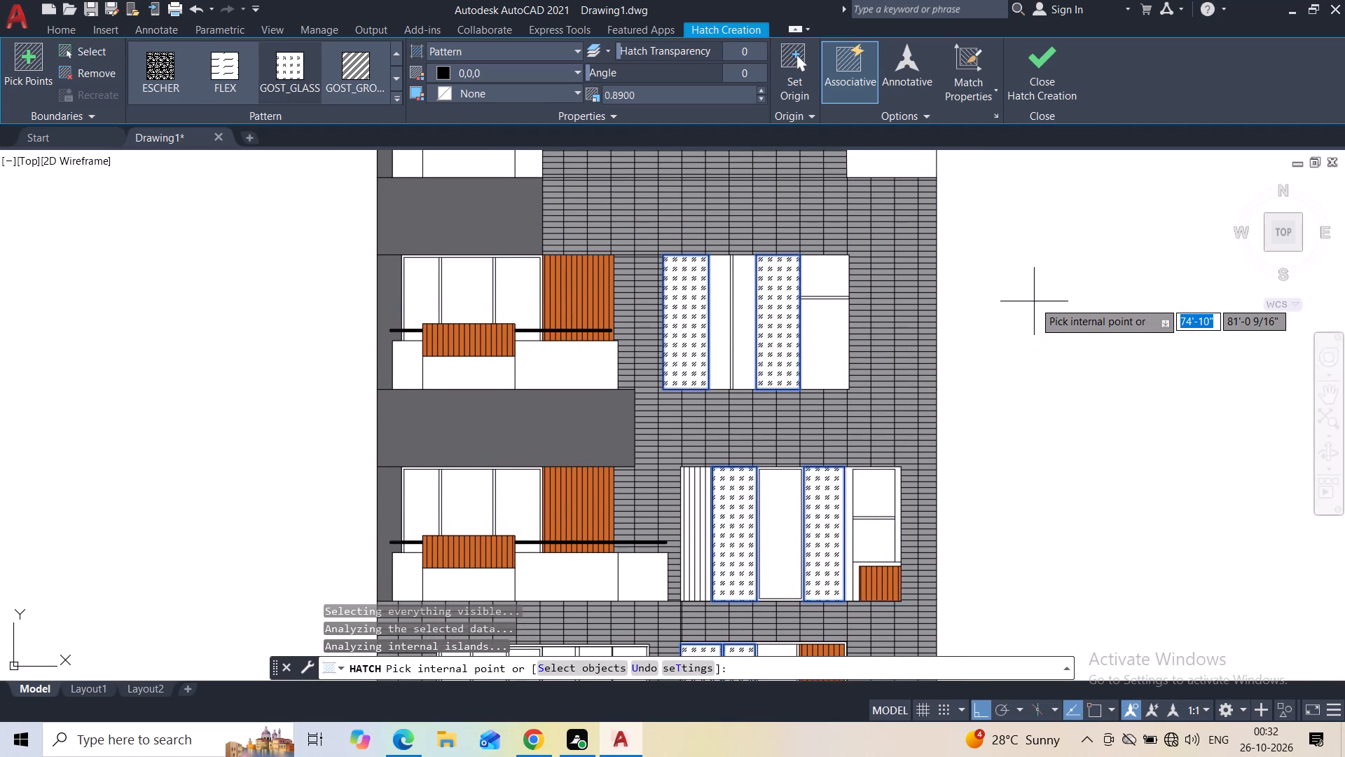
Apply the glass hatch to the two wide panes of the top storey's central window and finish the hatch.
middle_drag(1027, 275, 1019, 529)
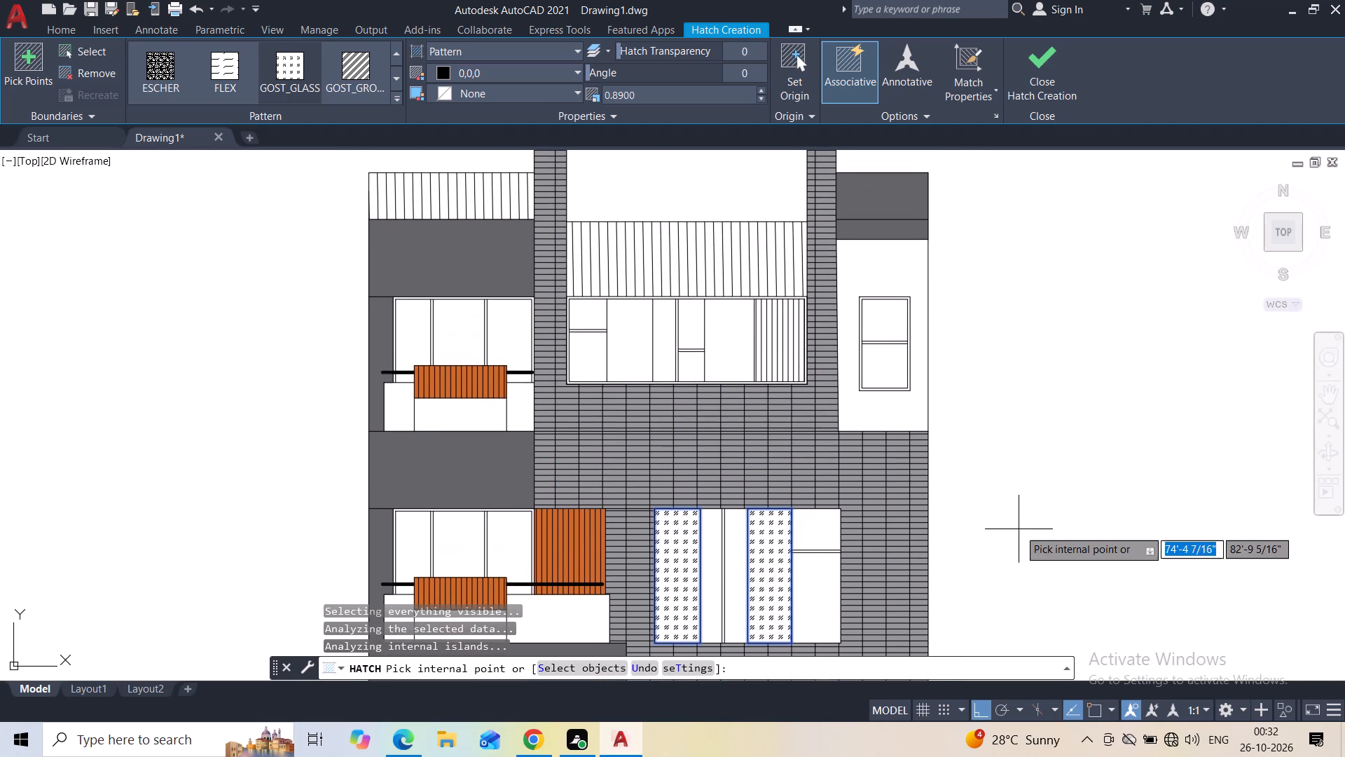
click(730, 355)
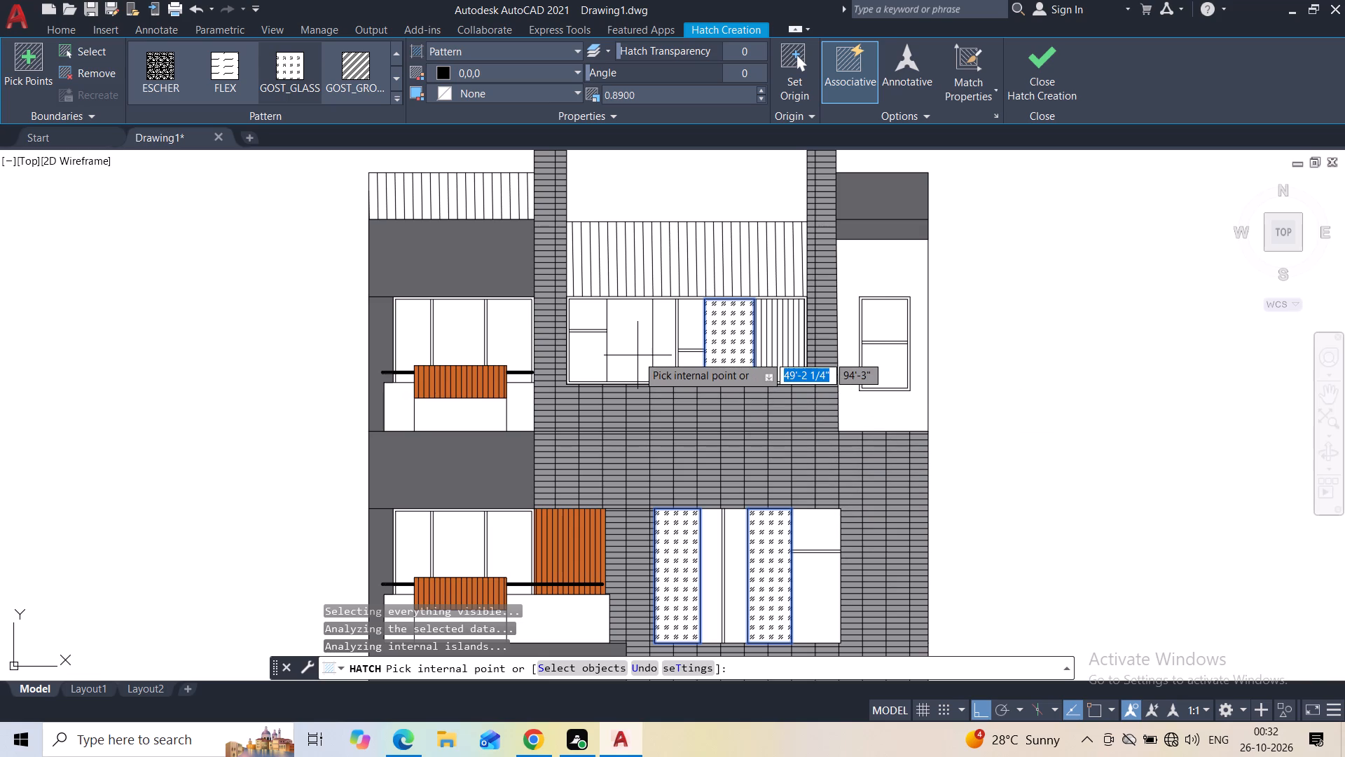
click(637, 355)
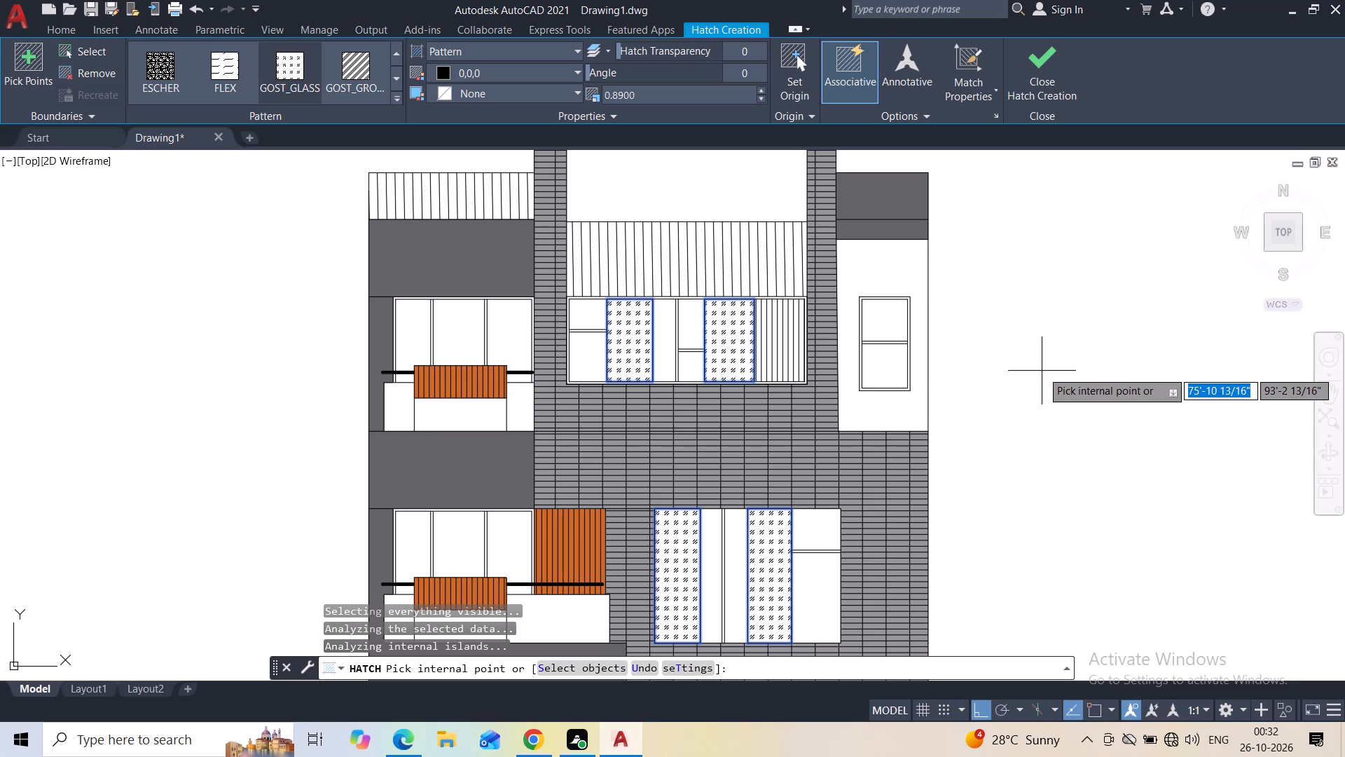
scroll(1041, 374, down, 2)
middle_drag(1054, 442, 934, 237)
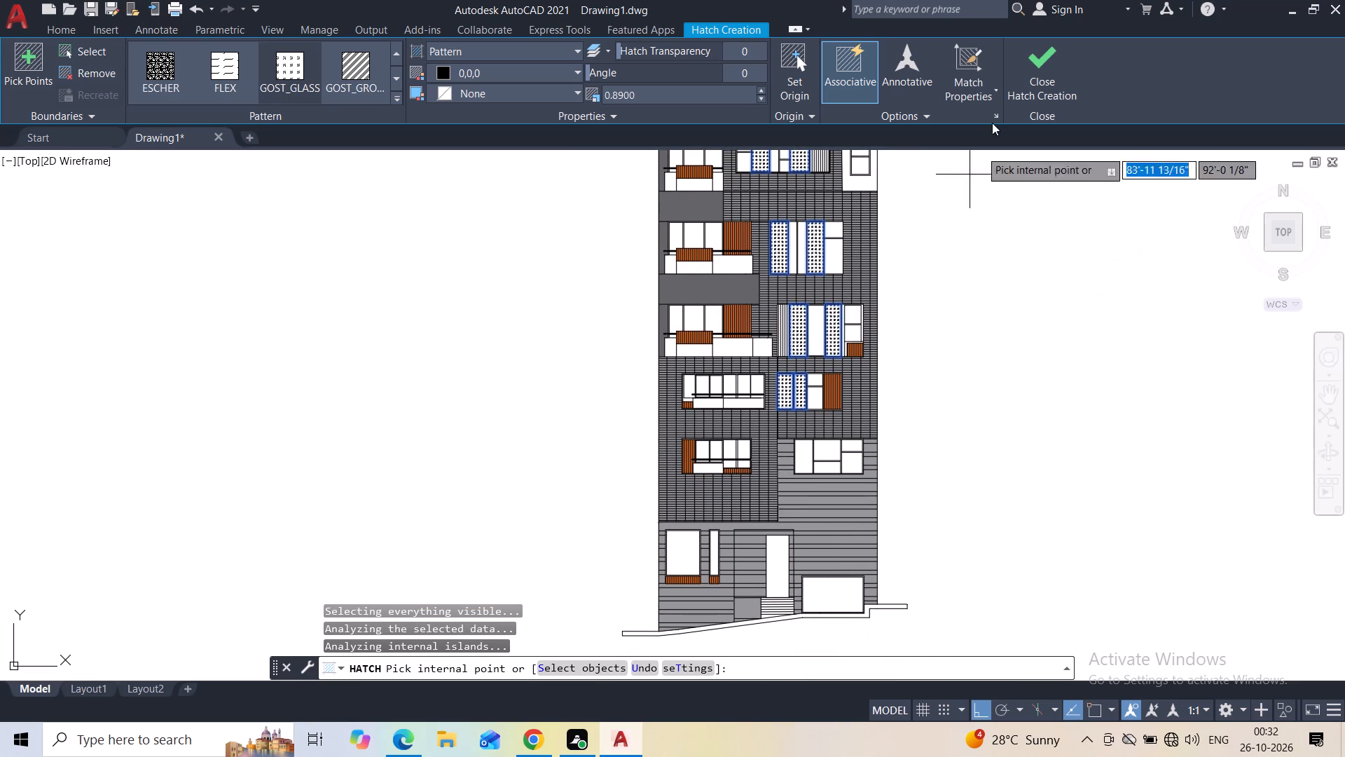
click(1016, 86)
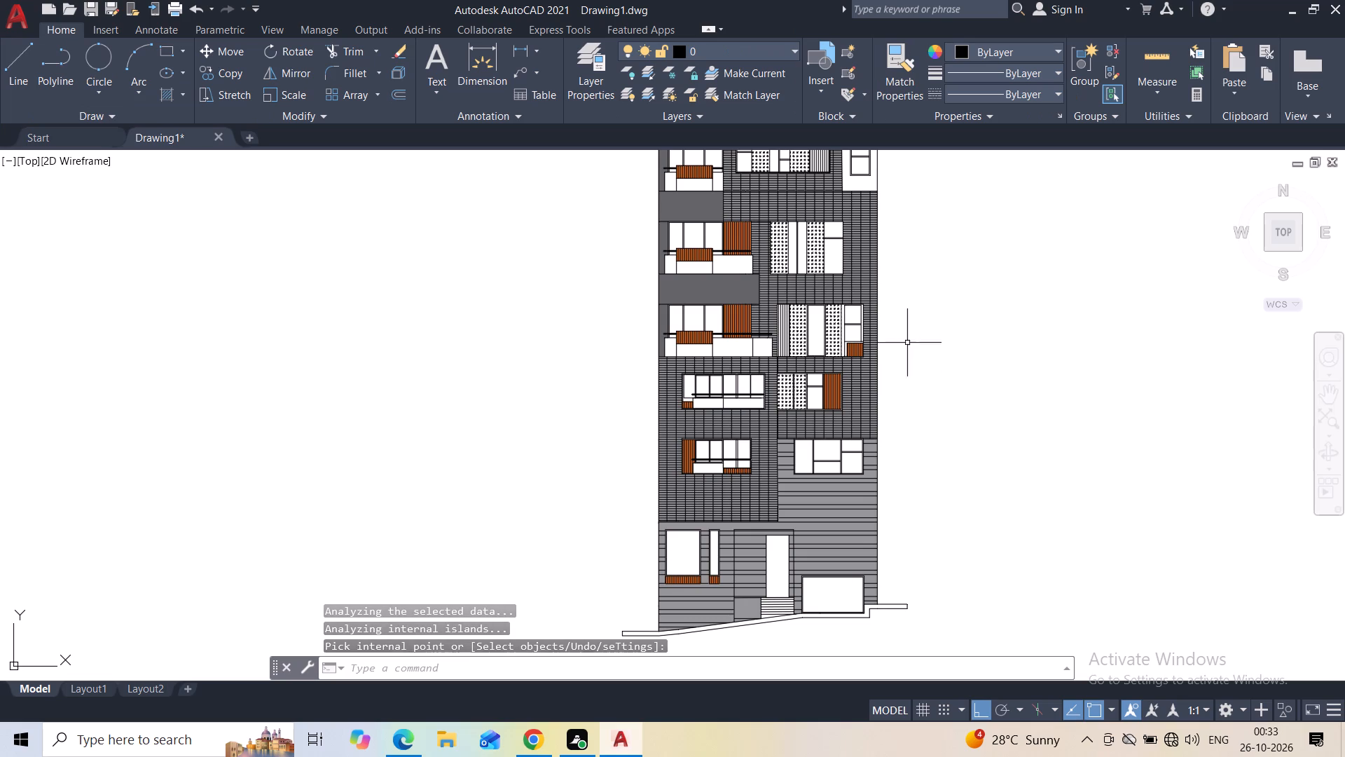
Fill the outer frame of the right window on the first storey above ground with a solid hatch coloured 199,200,202.
key(h)
click(920, 405)
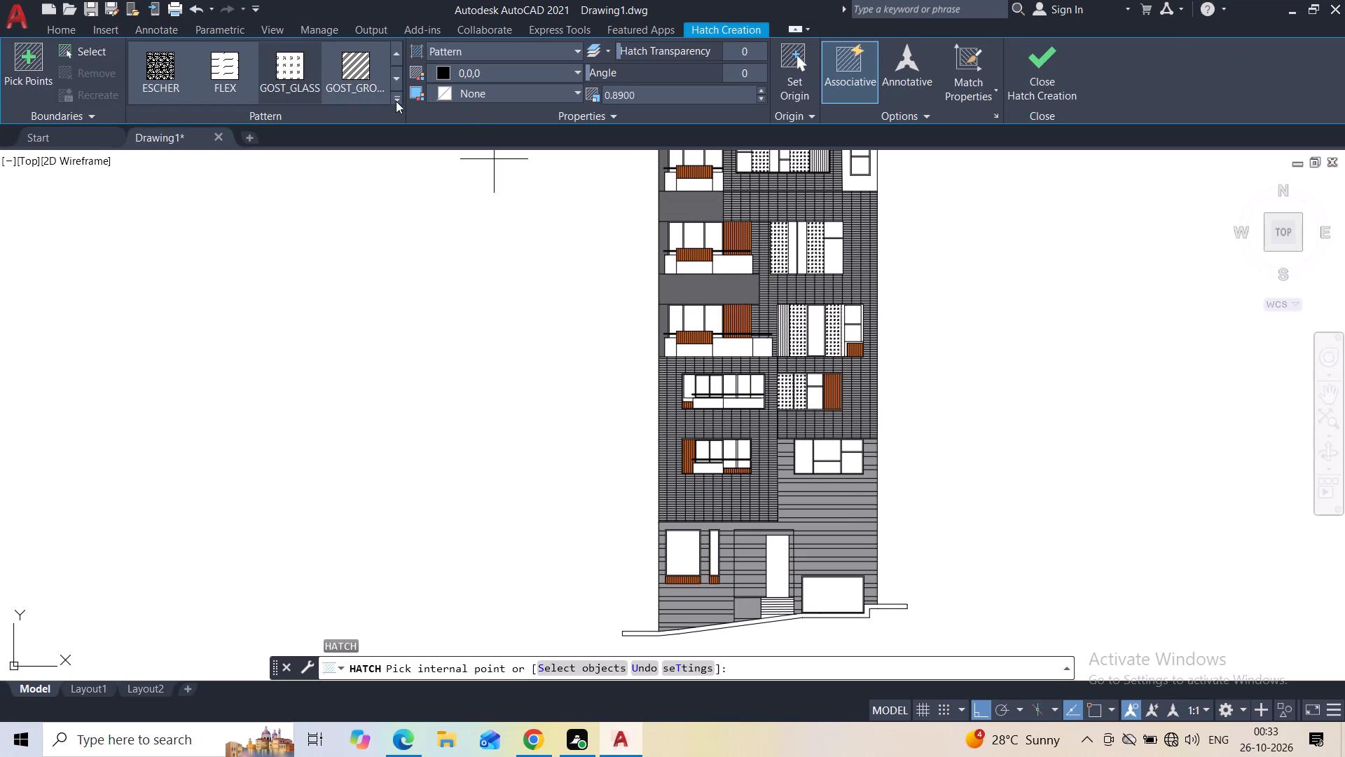
click(399, 100)
scroll(266, 128, up, 17)
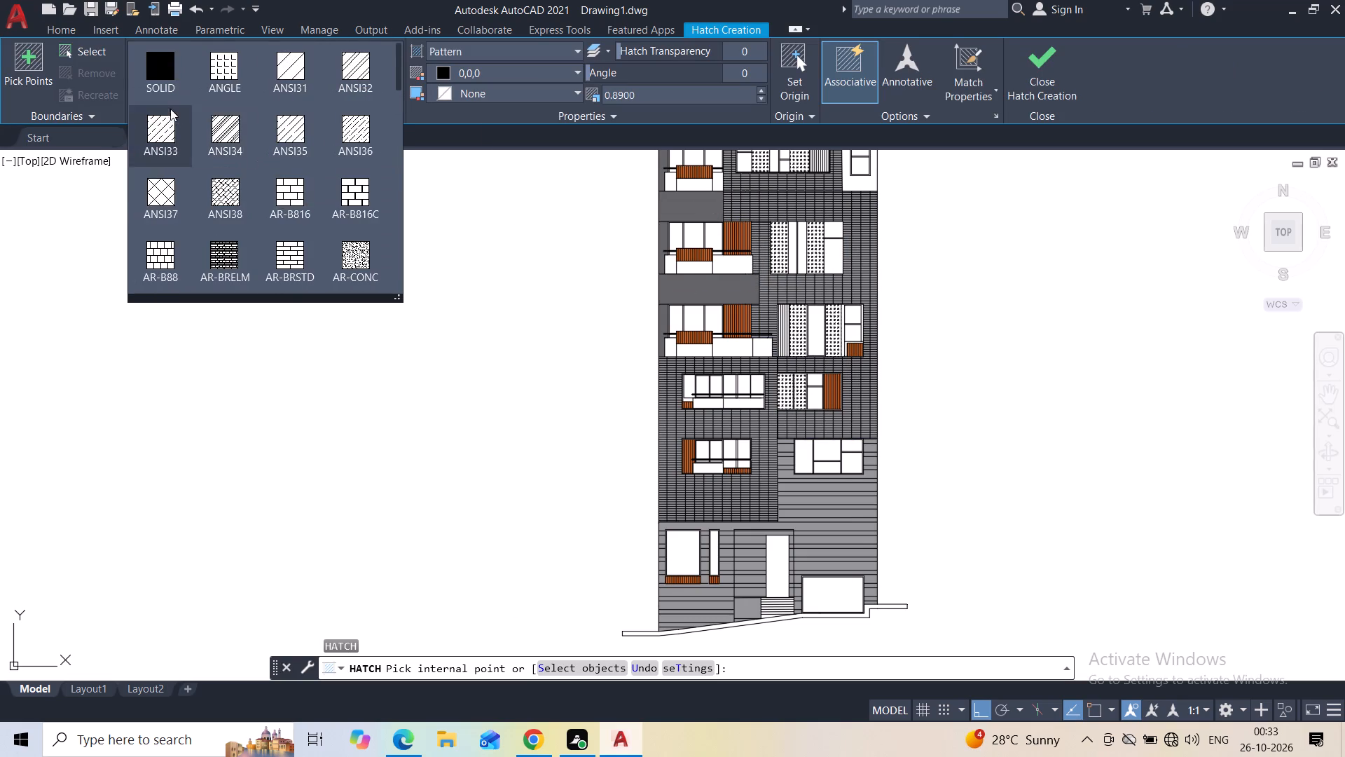
click(170, 90)
click(483, 79)
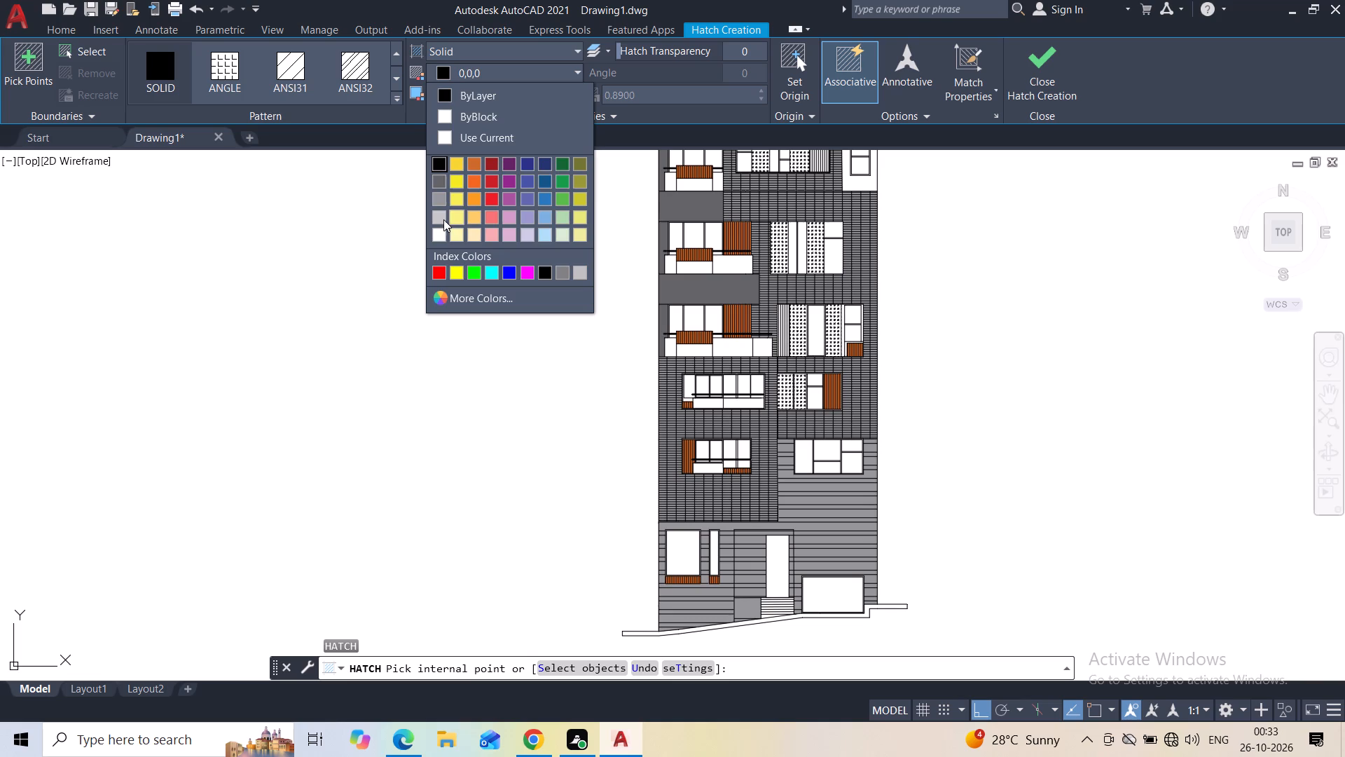
click(439, 219)
scroll(822, 452, up, 4)
scroll(760, 458, up, 2)
click(733, 420)
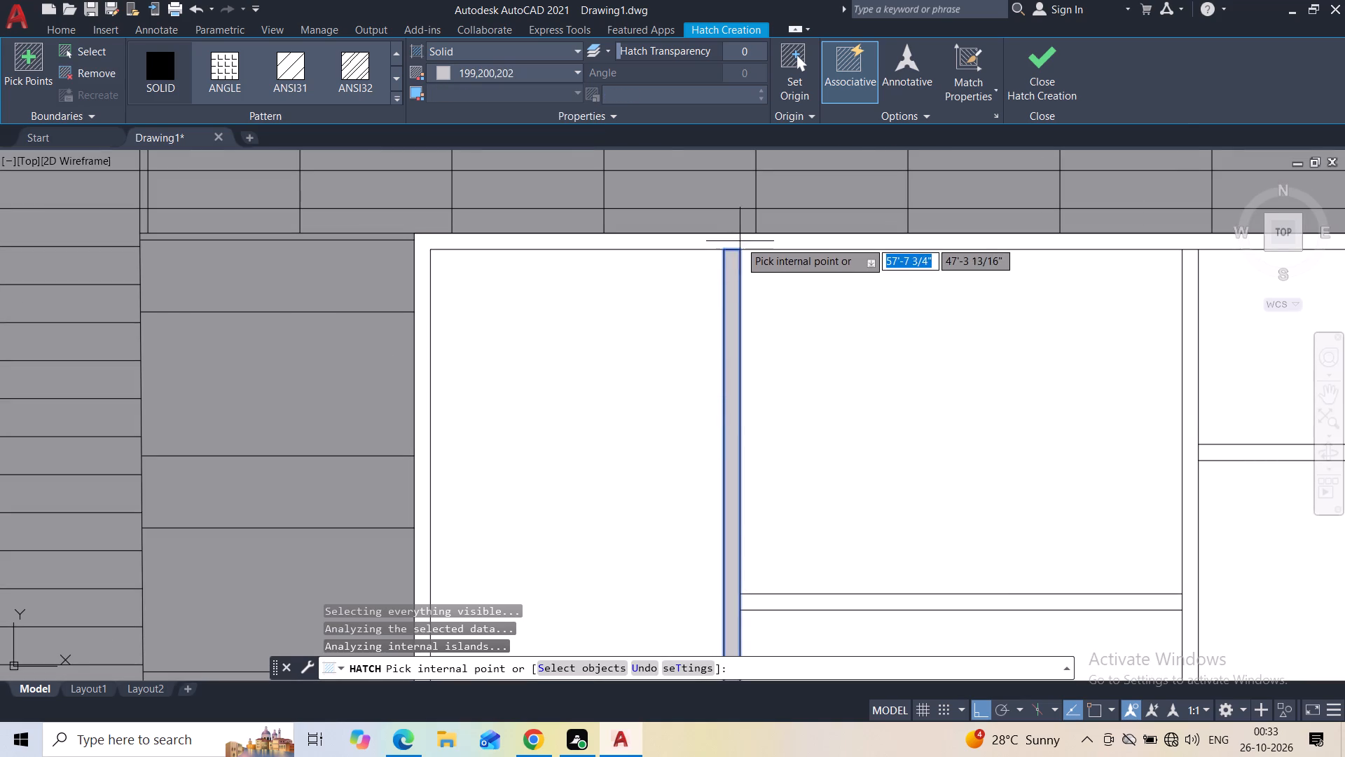
click(740, 241)
click(735, 330)
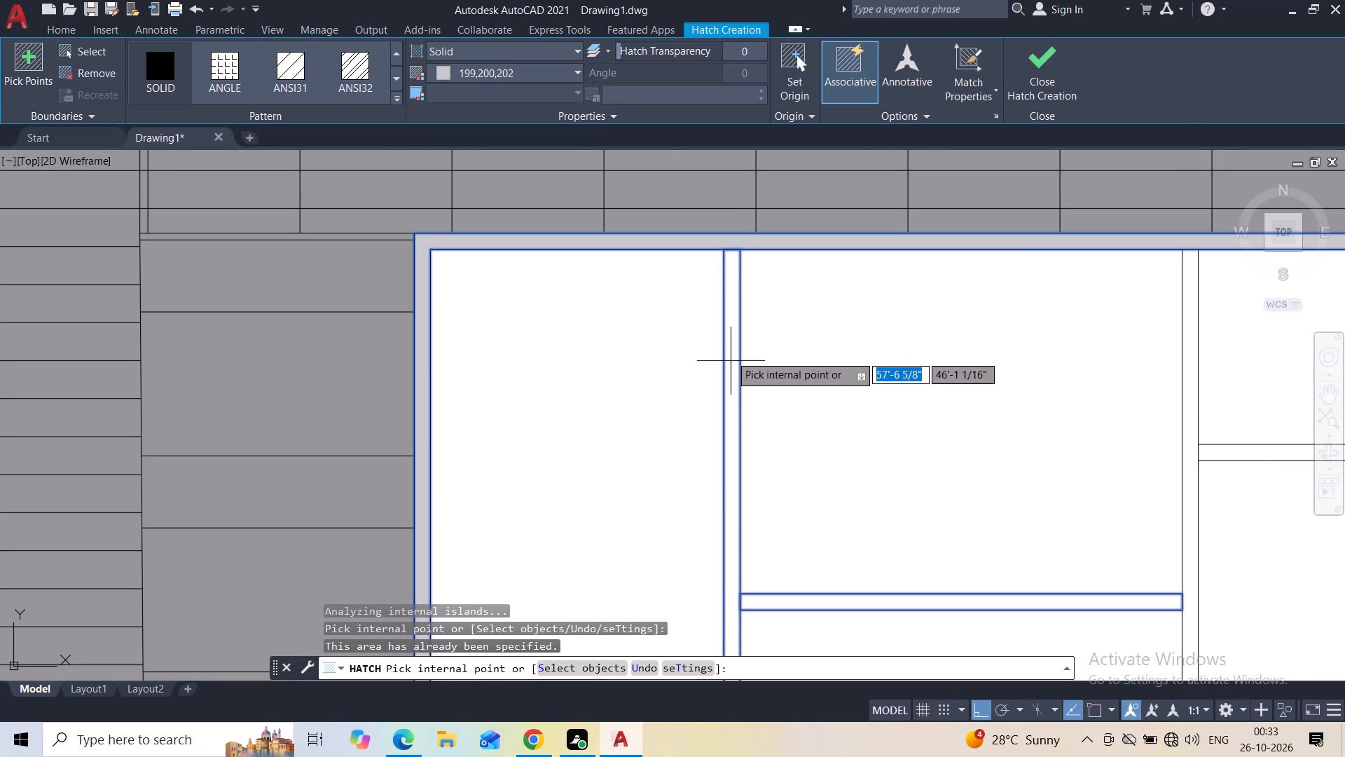
click(730, 322)
middle_drag(729, 383, 694, 211)
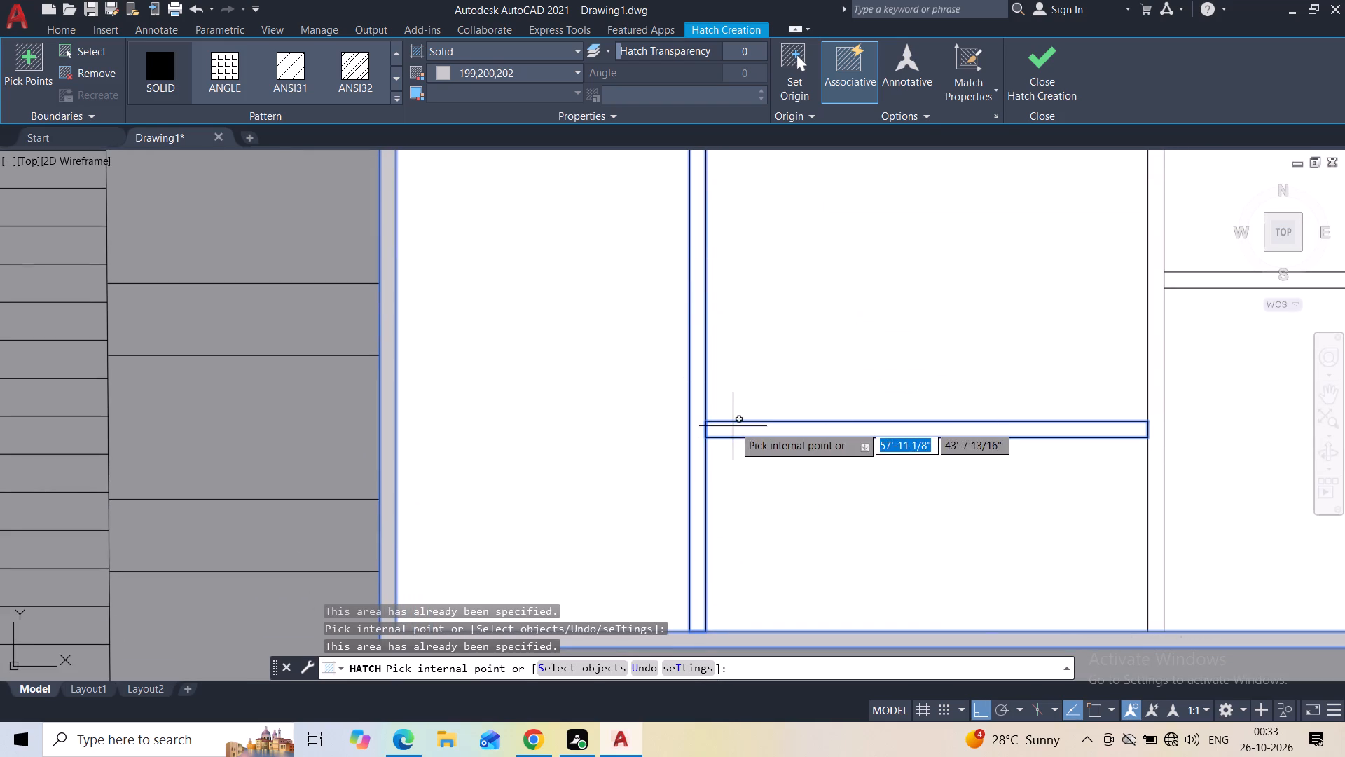
click(733, 425)
click(939, 430)
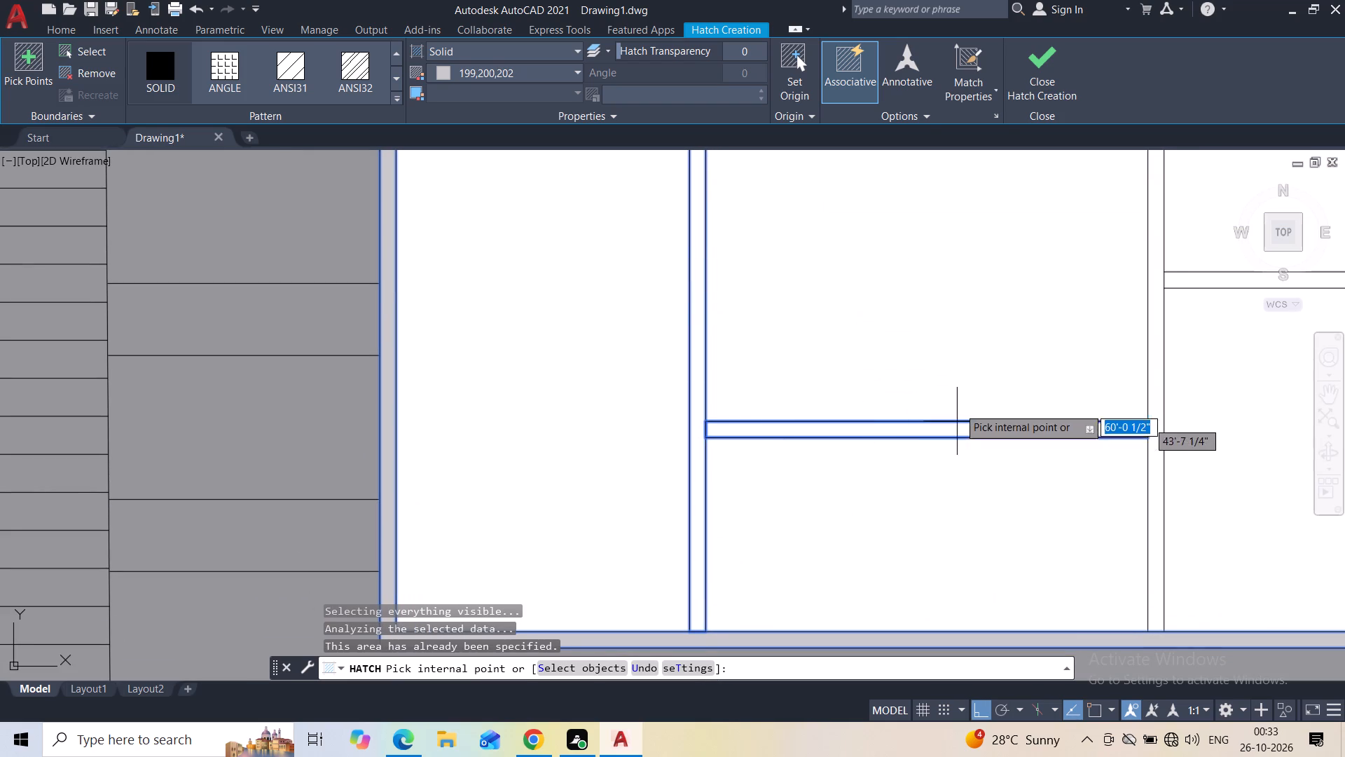
middle_drag(948, 387, 675, 230)
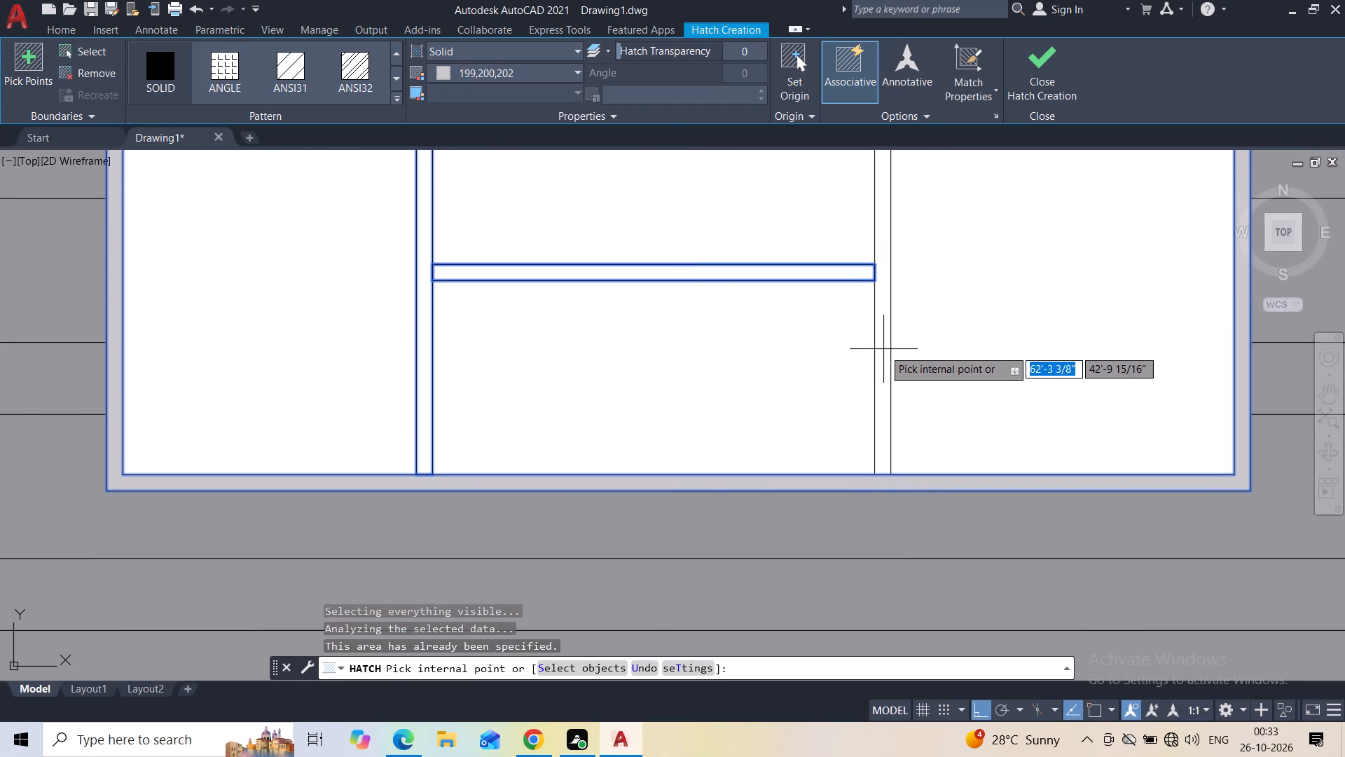
click(883, 349)
click(1031, 72)
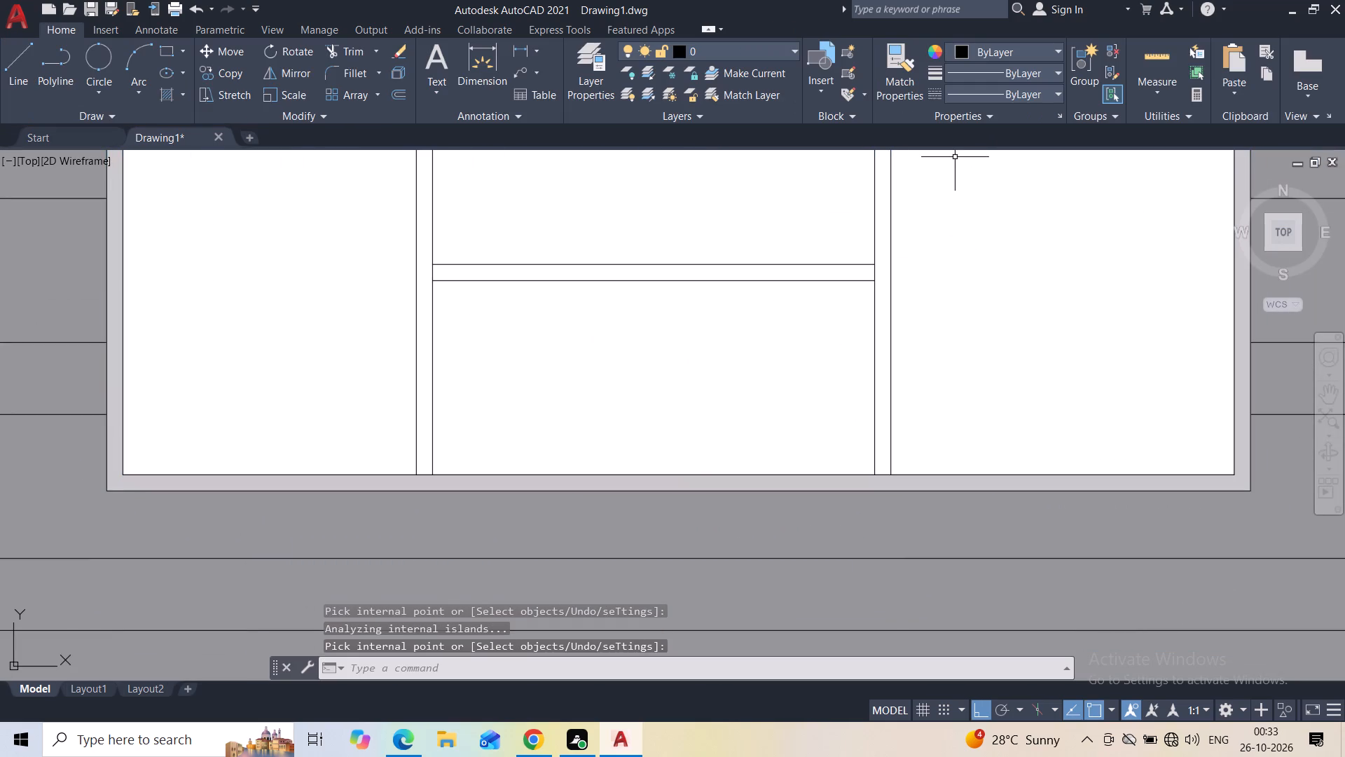
Fill the same window's two vertical mullions and both horizontal crossbars with the solid 199,200,202 hatch.
key(h)
click(965, 292)
click(967, 296)
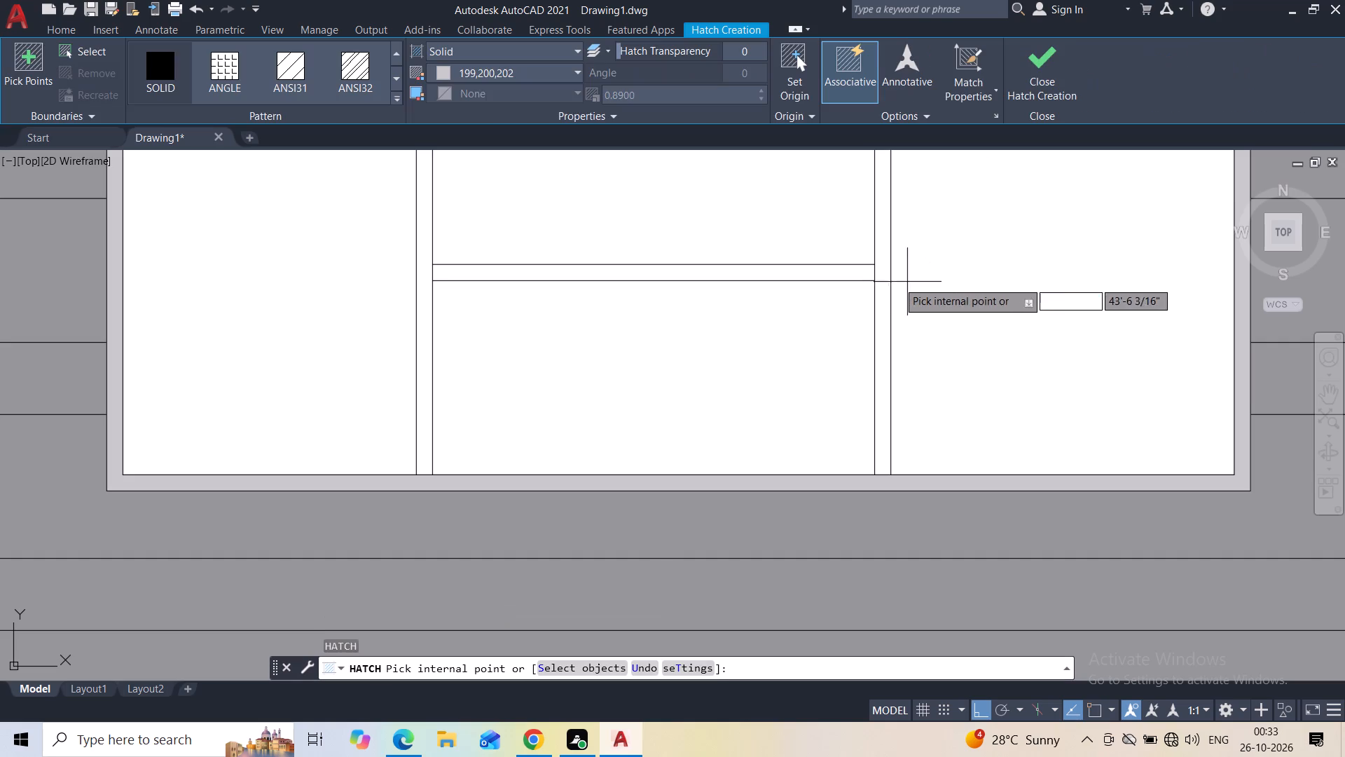
click(884, 275)
click(828, 275)
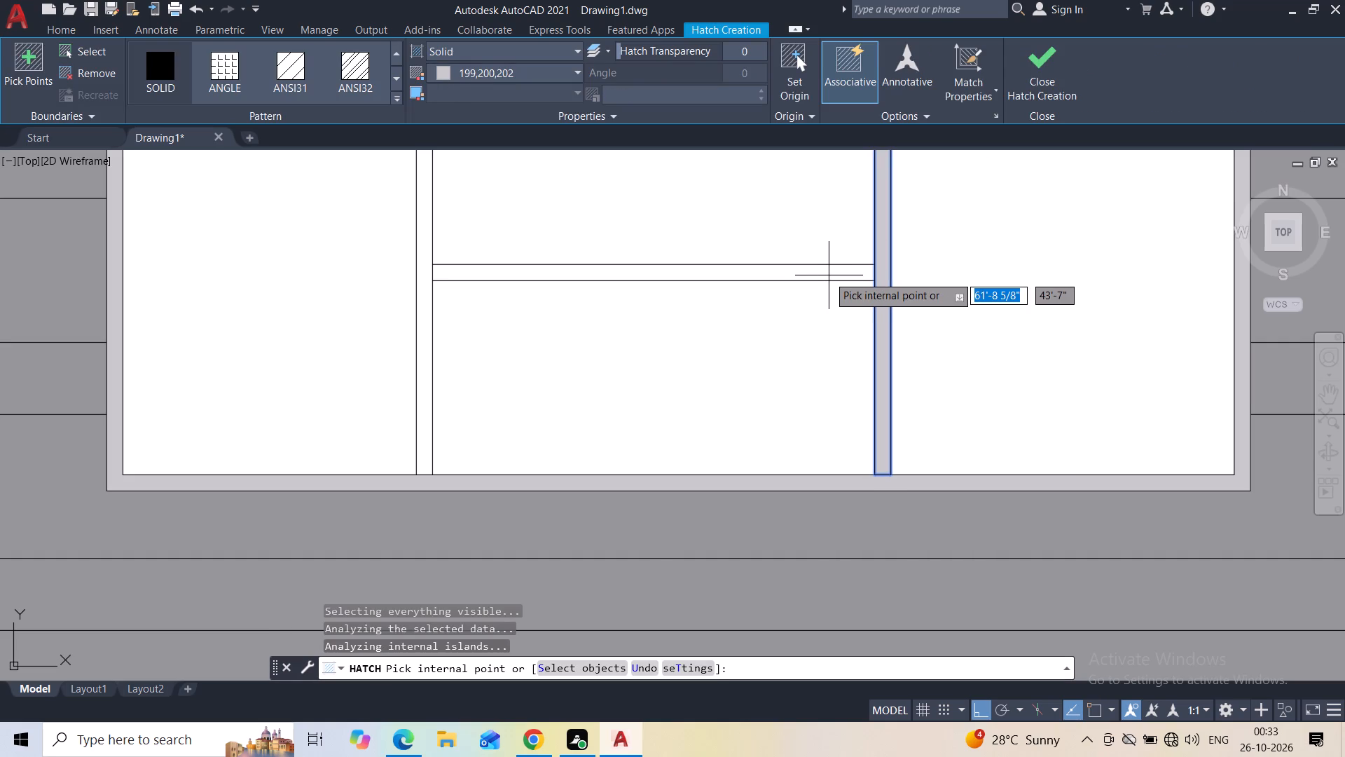
click(418, 266)
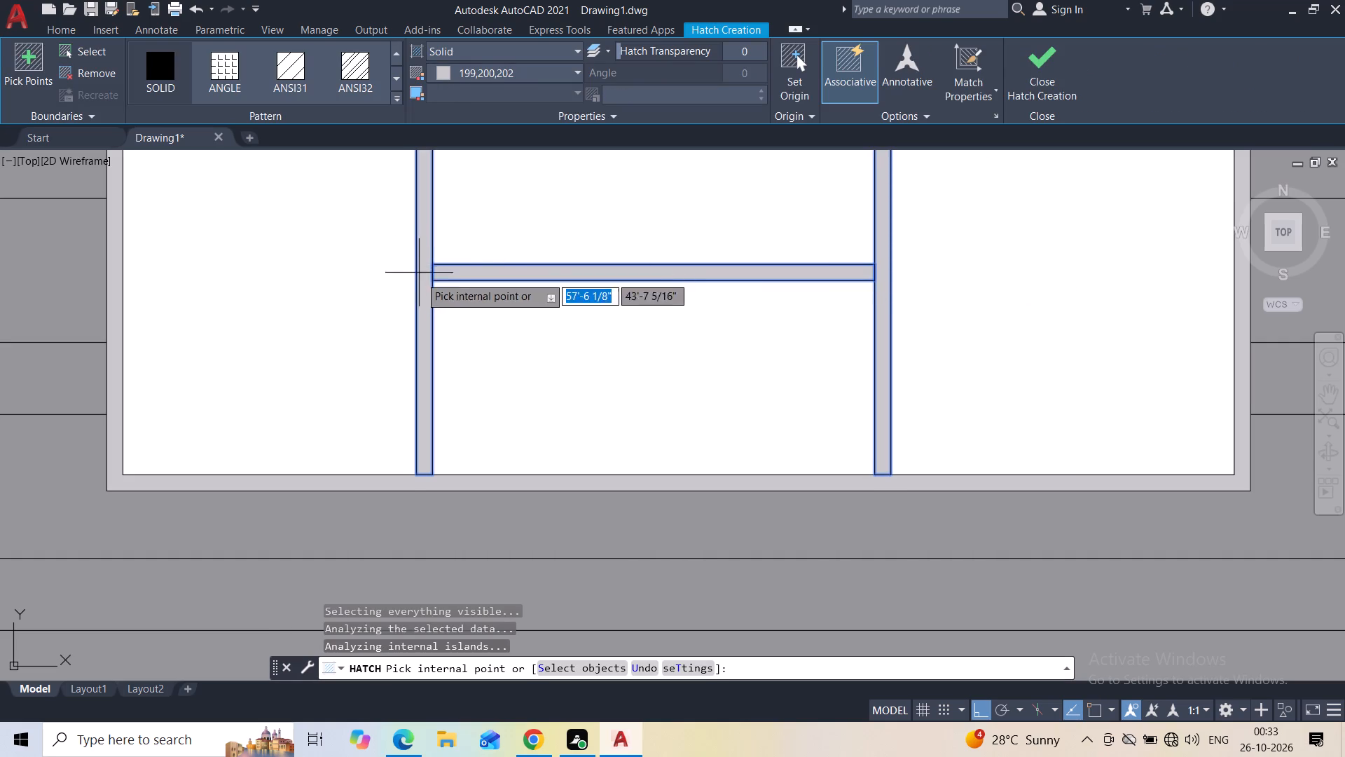
scroll(741, 336, down, 2)
scroll(839, 261, up, 2)
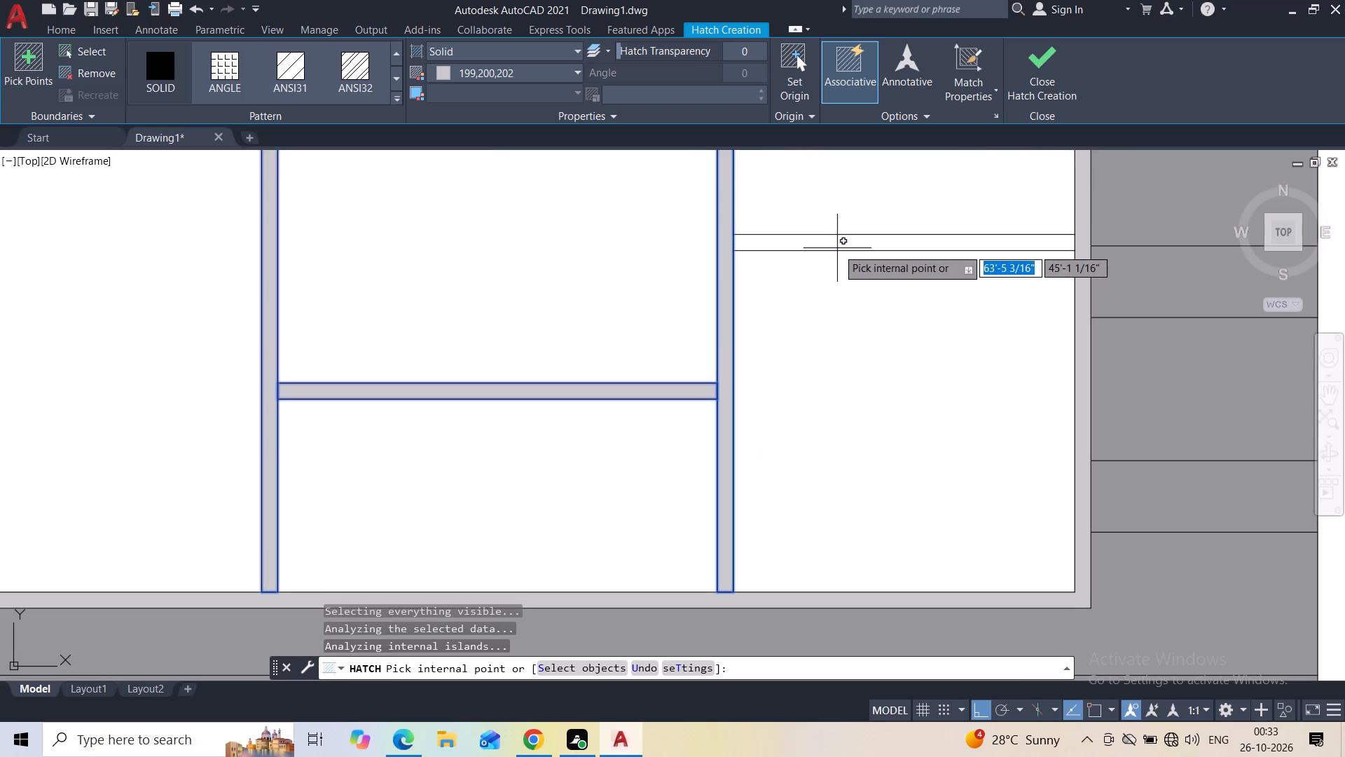
click(837, 248)
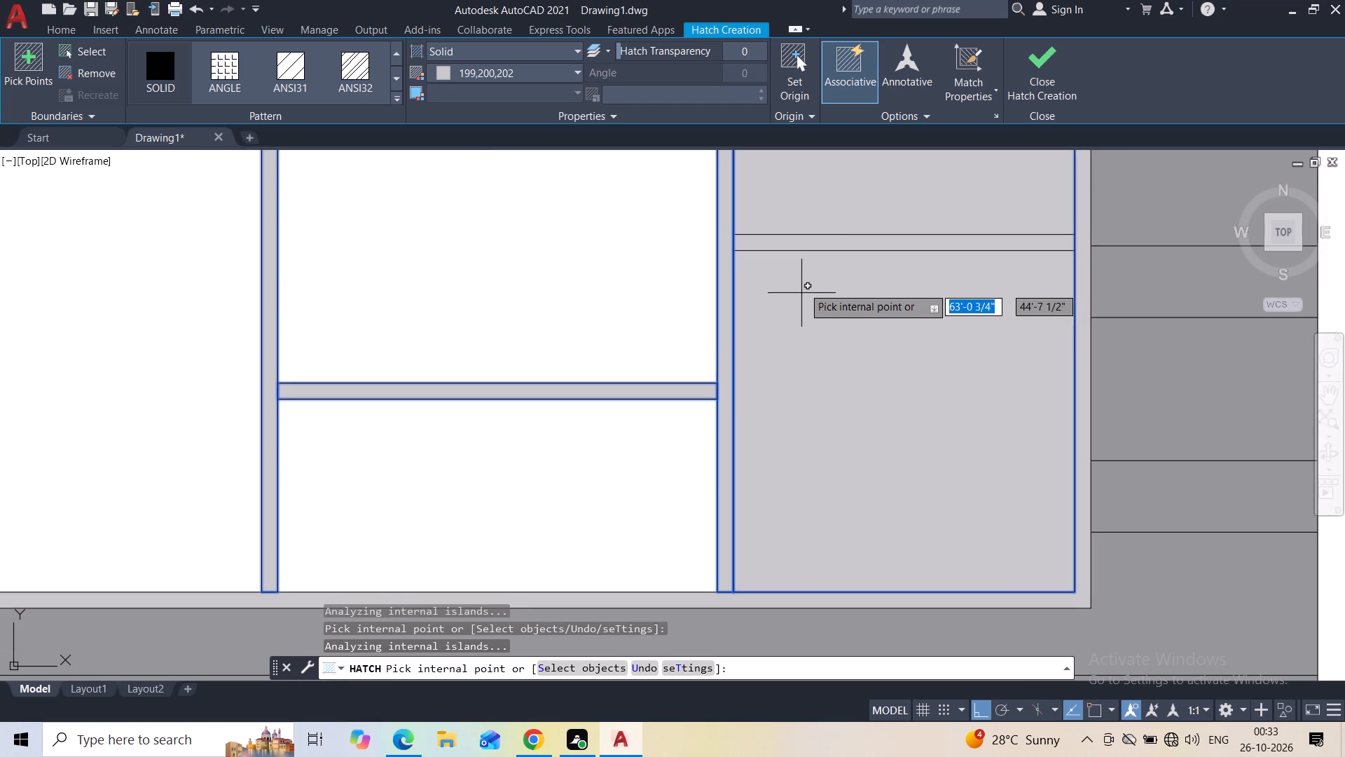
key(ctrl+z)
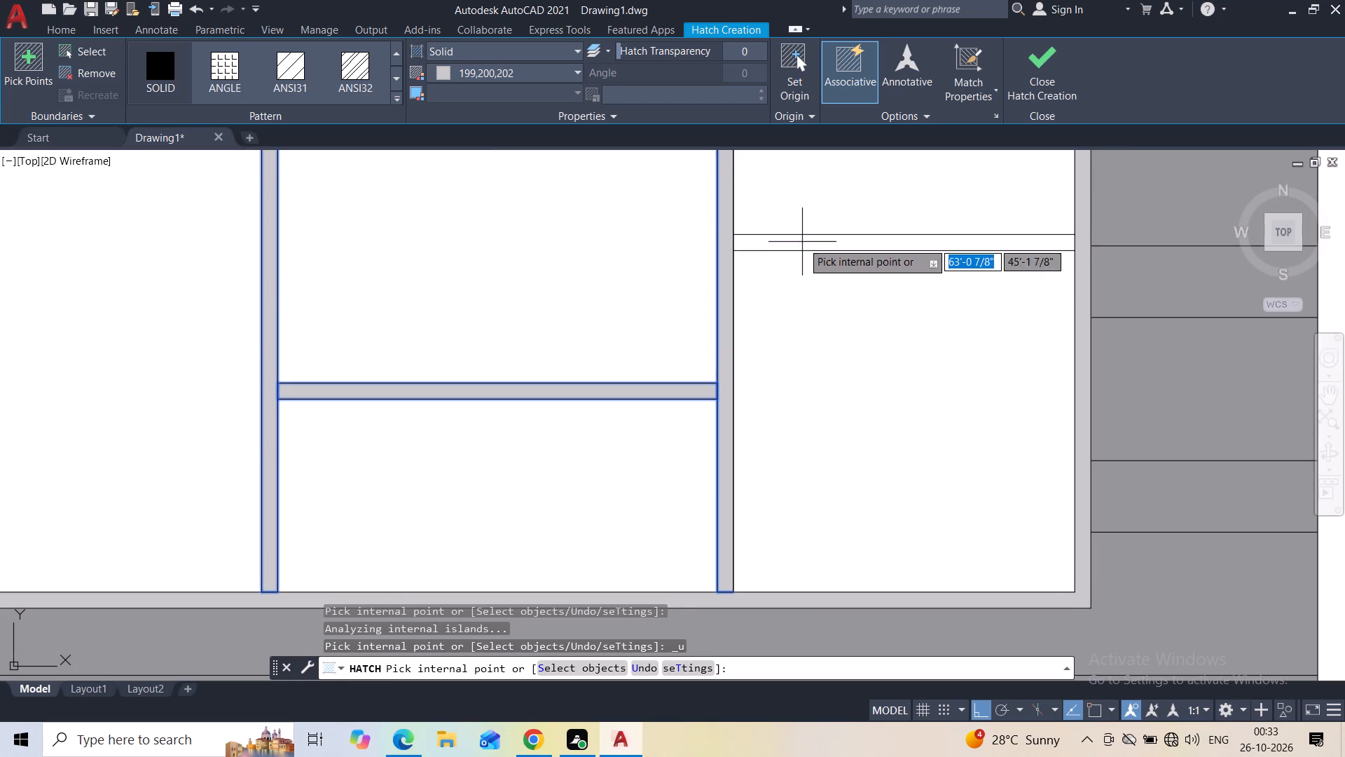
click(802, 242)
key(ctrl+z)
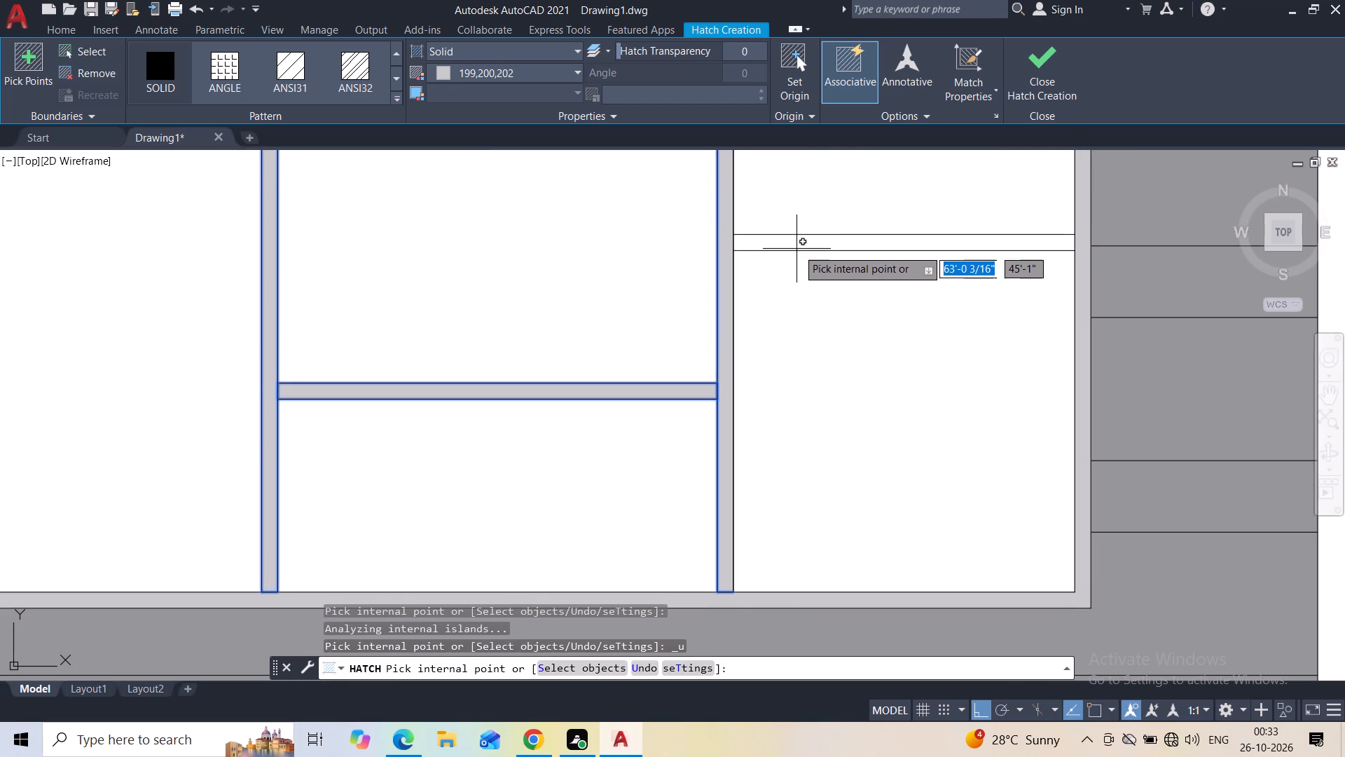
click(799, 248)
Add the solid light-grey fill to the frames of the two ground-floor windows above orange panels and the wide opening beside the entrance steps.
scroll(766, 308, down, 3)
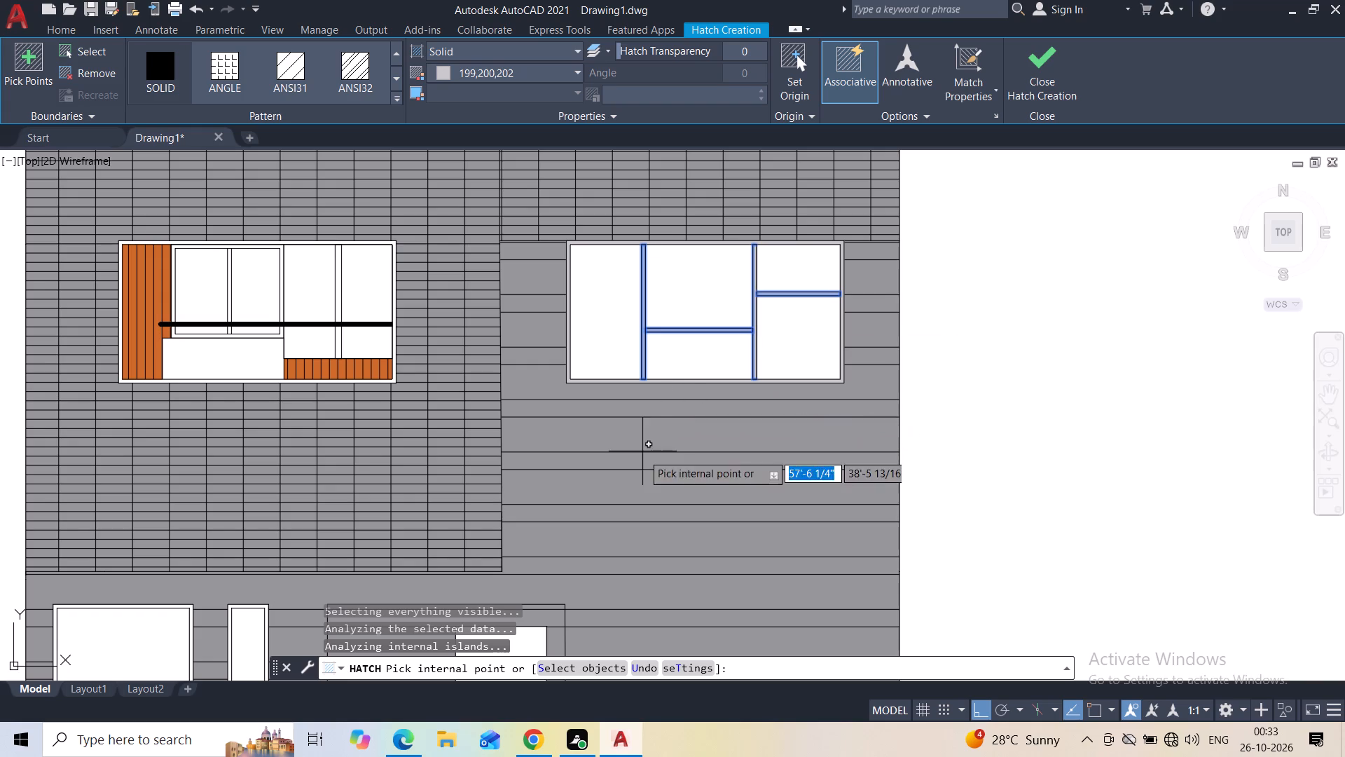
middle_drag(644, 457, 817, 277)
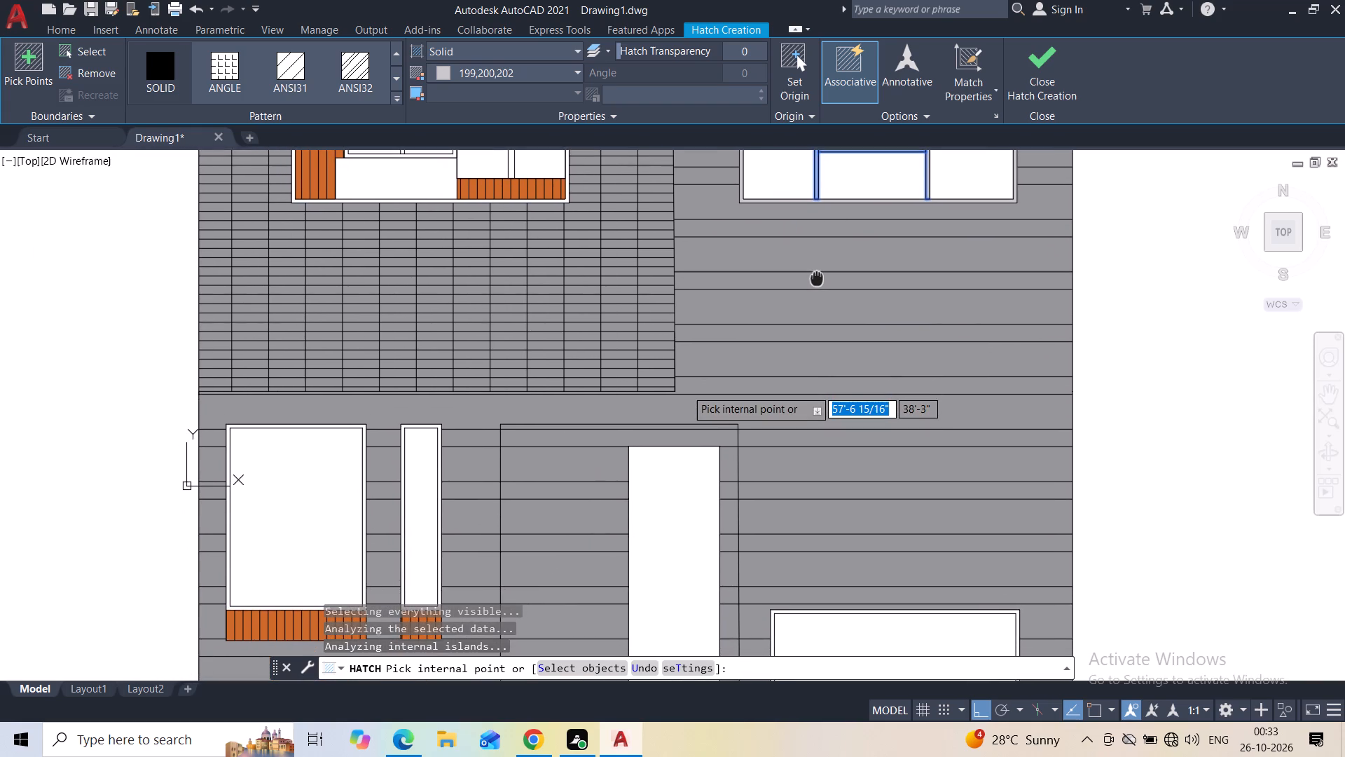
middle_drag(817, 277, 840, 186)
middle_drag(553, 462, 691, 326)
scroll(579, 368, up, 2)
click(566, 403)
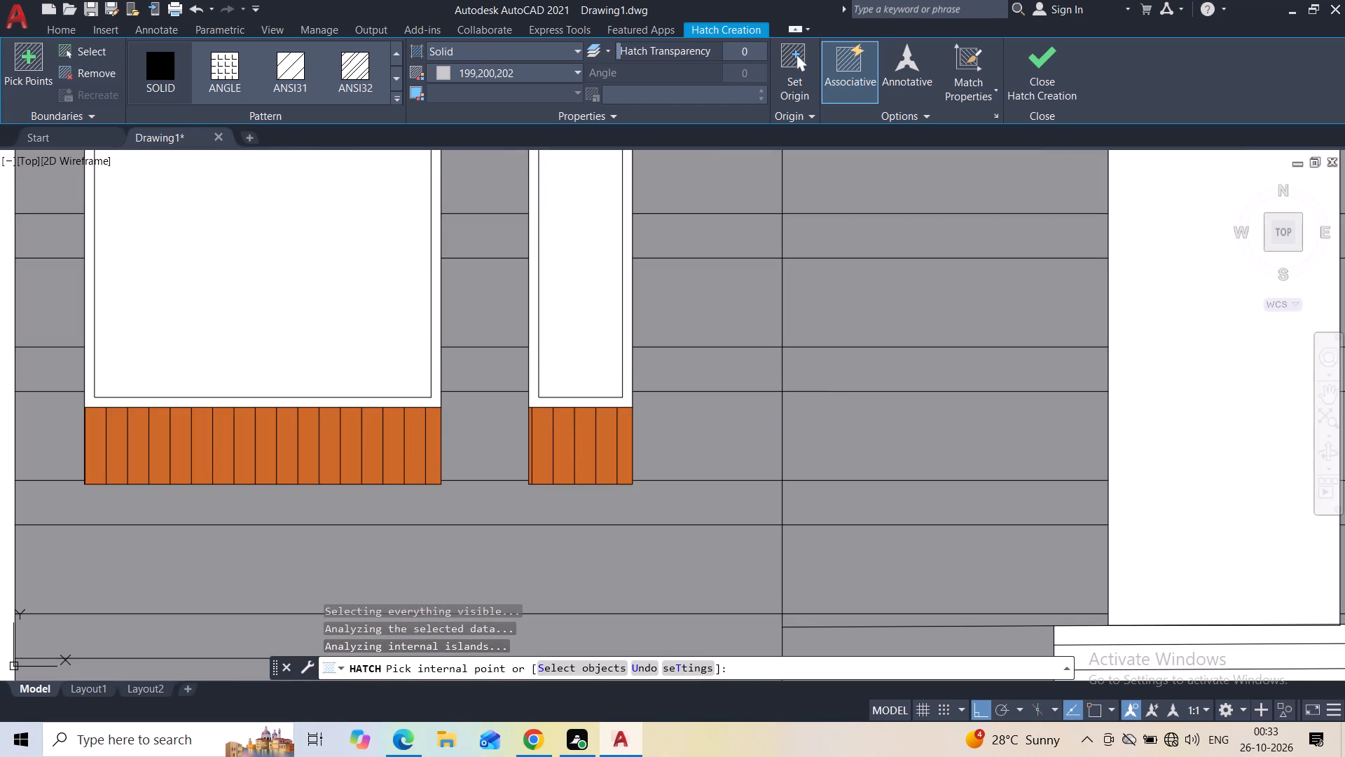
click(416, 402)
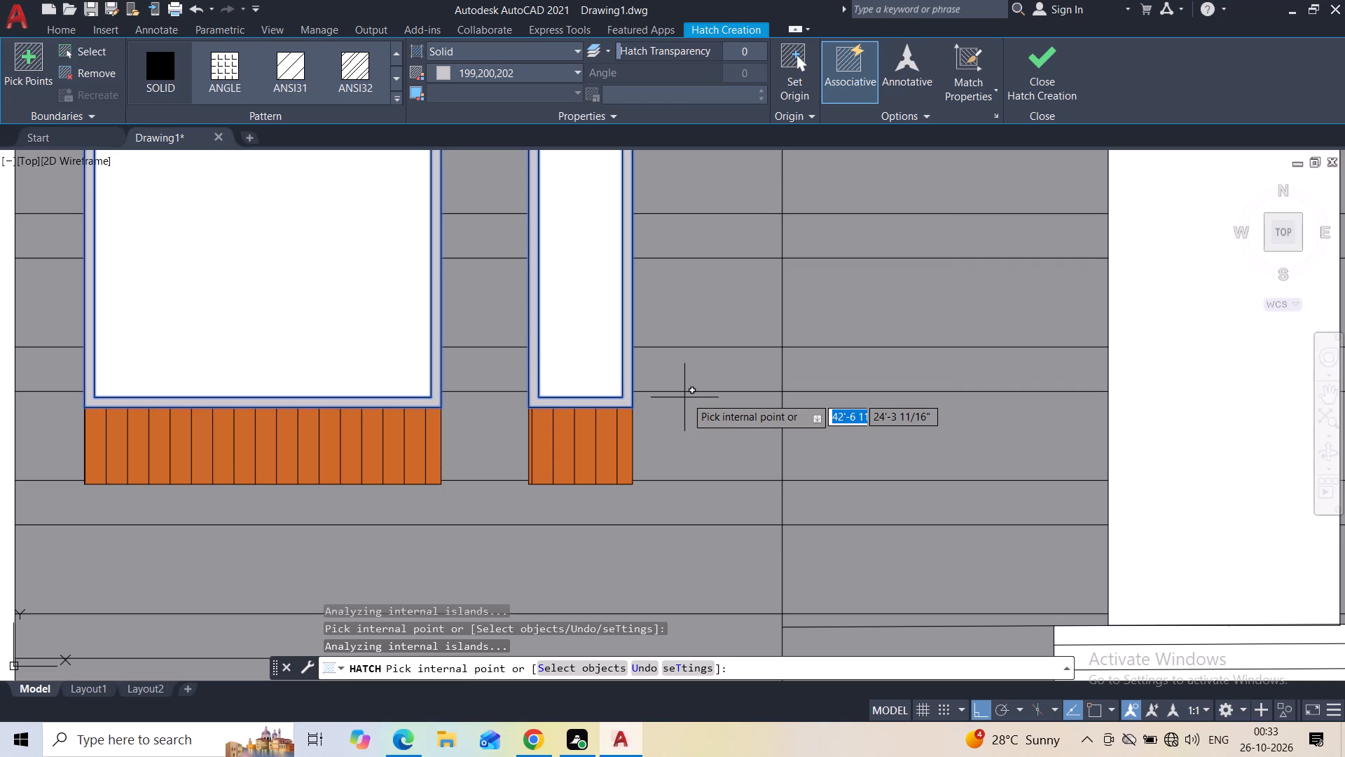
middle_drag(892, 460, 645, 342)
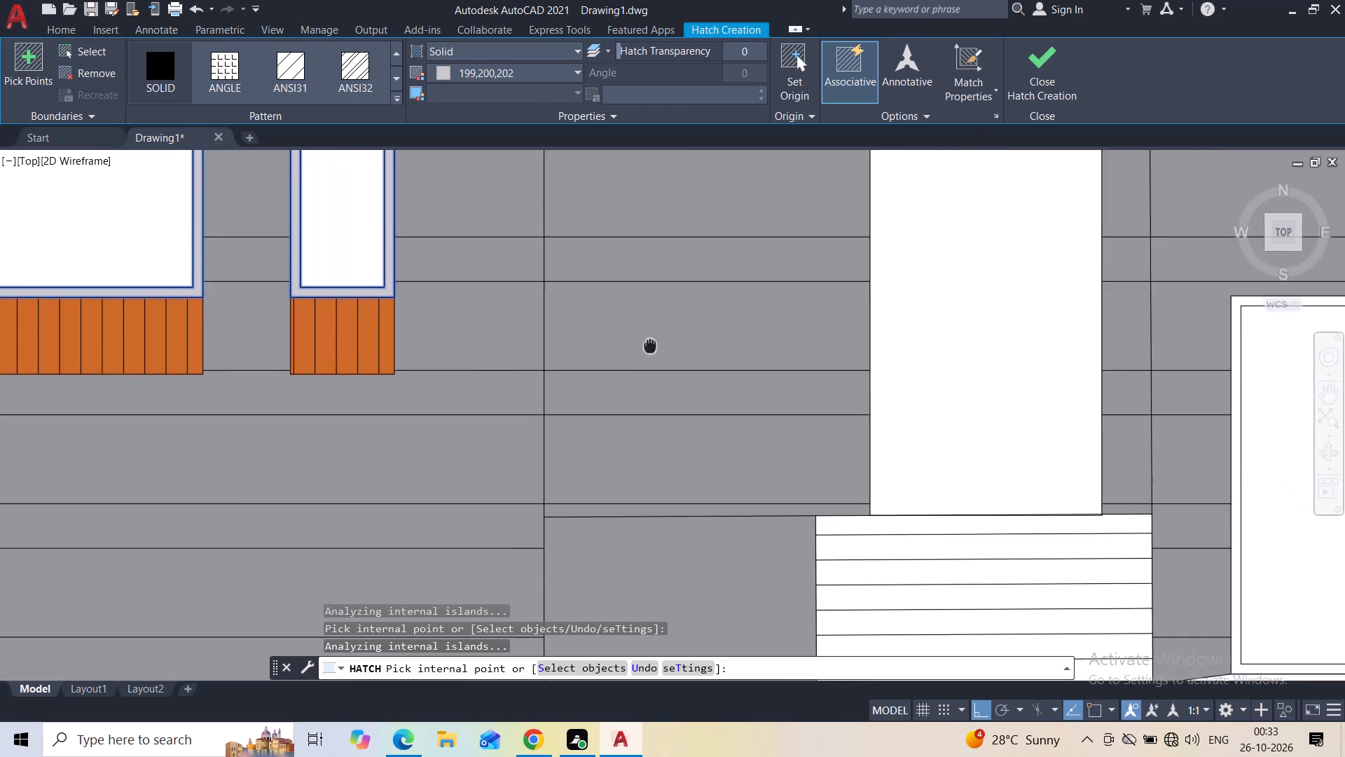
middle_drag(645, 342, 338, 294)
scroll(950, 253, up, 2)
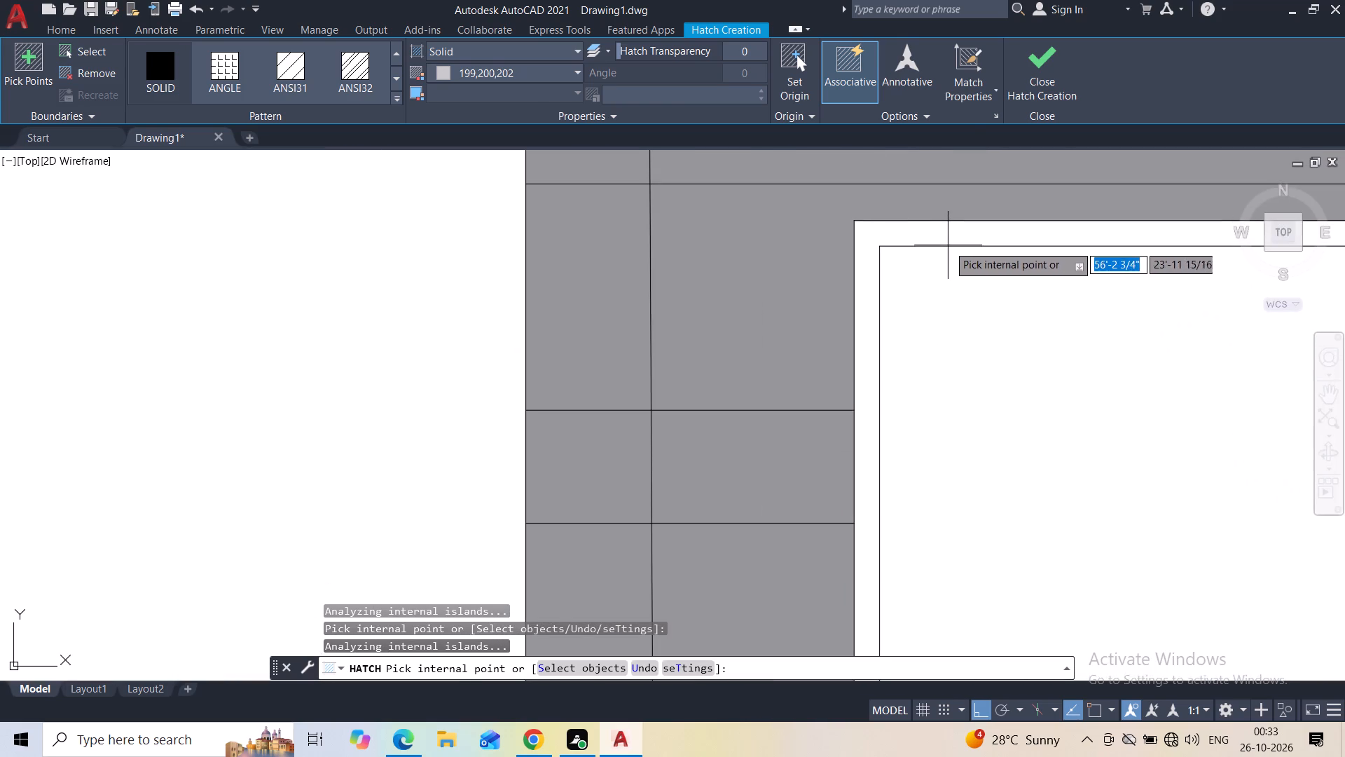
click(946, 238)
On the first storey above ground, fill the left window's inner frame and its right section's mullion light grey, above and below the railing.
scroll(767, 315, down, 6)
scroll(658, 322, down, 2)
middle_drag(630, 271, 636, 512)
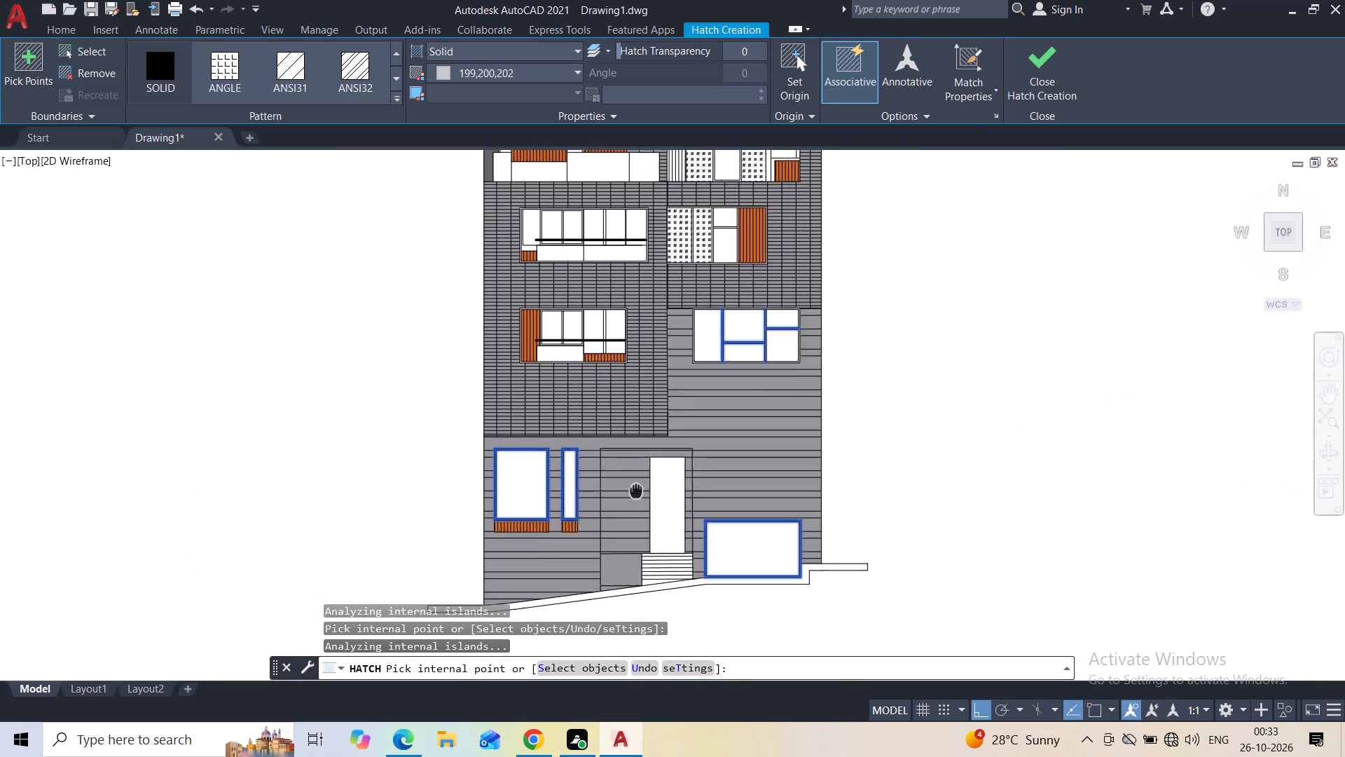
middle_drag(636, 512, 636, 524)
scroll(574, 390, up, 3)
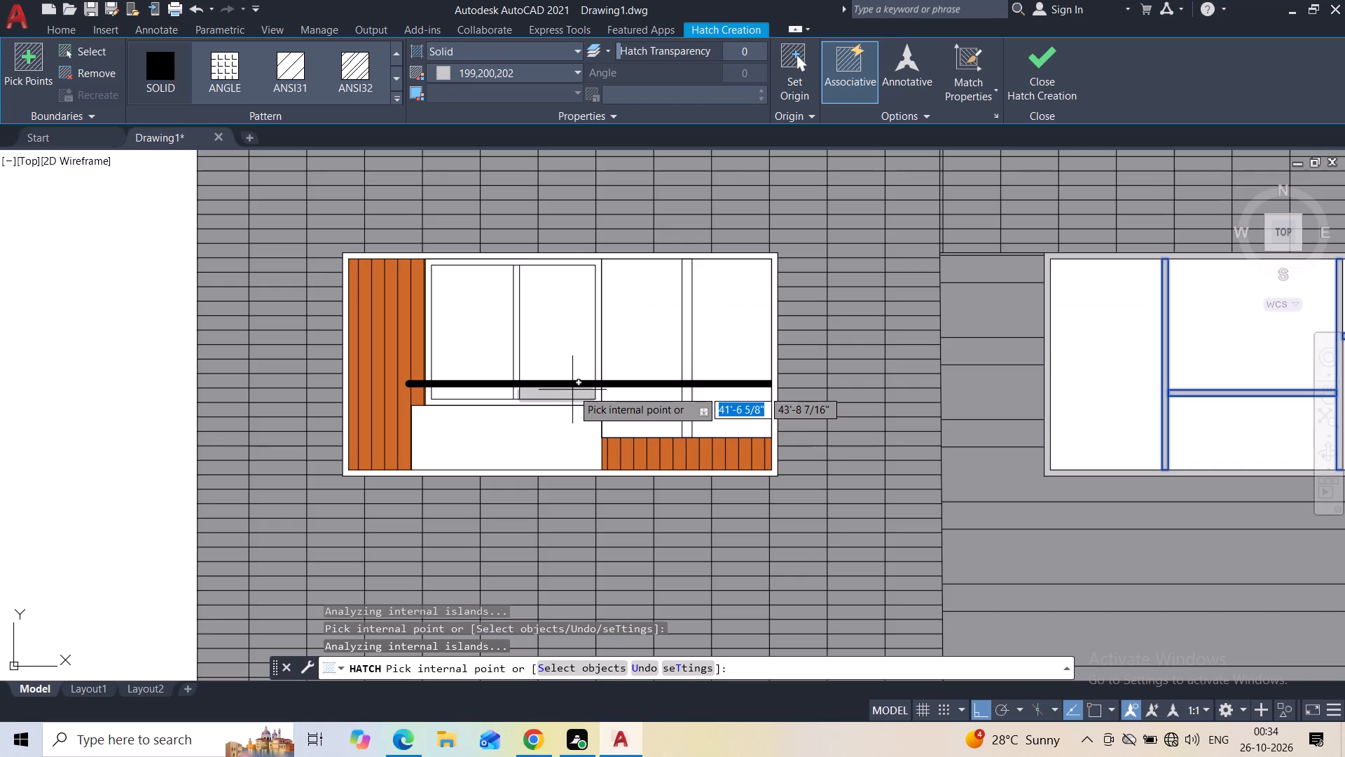
scroll(560, 402, up, 2)
click(553, 402)
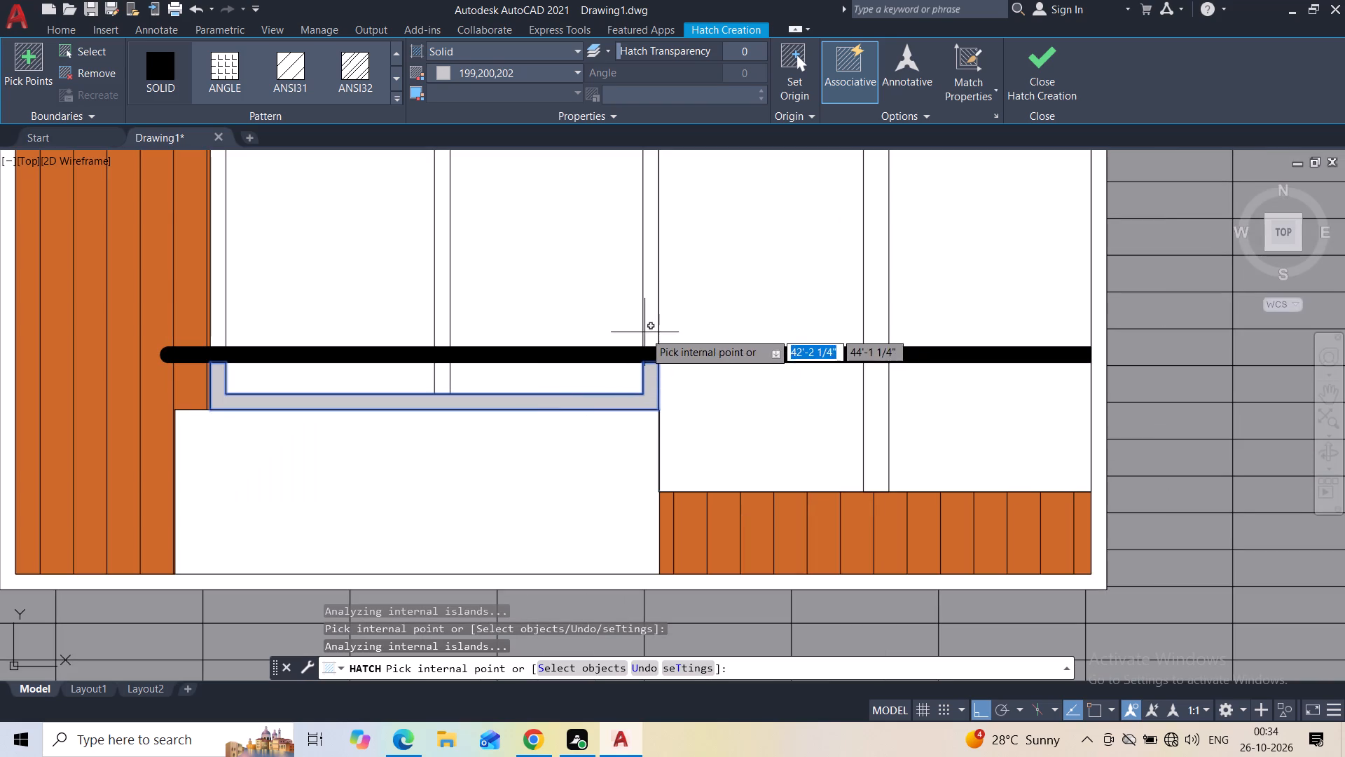
click(649, 322)
click(878, 317)
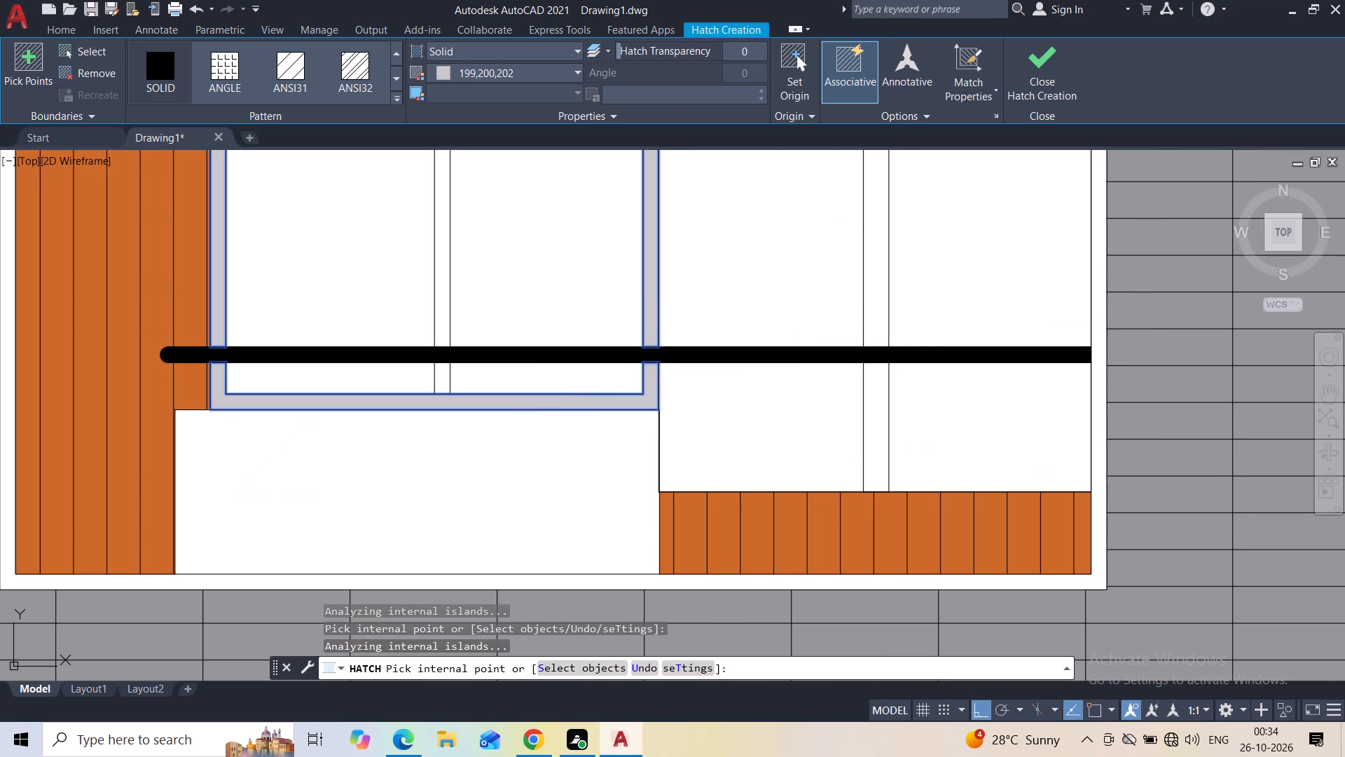
click(874, 392)
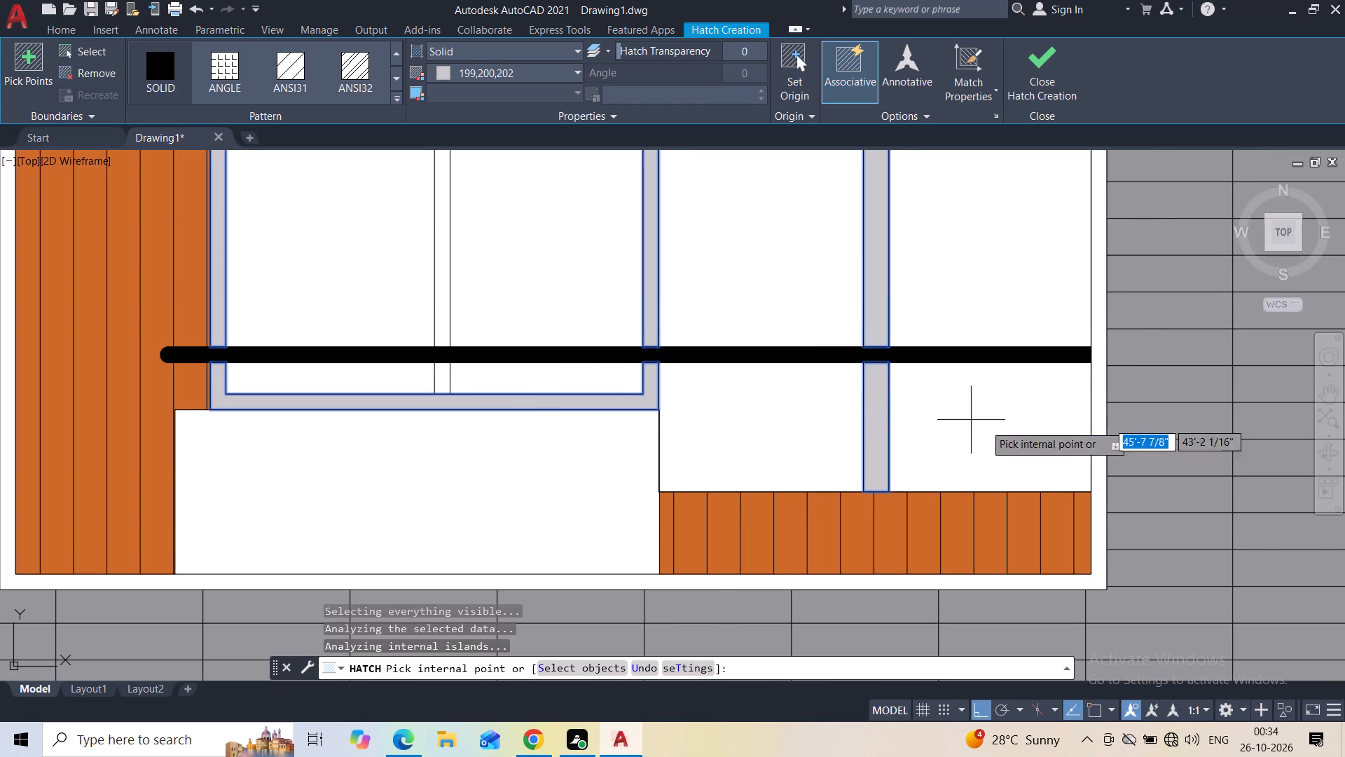
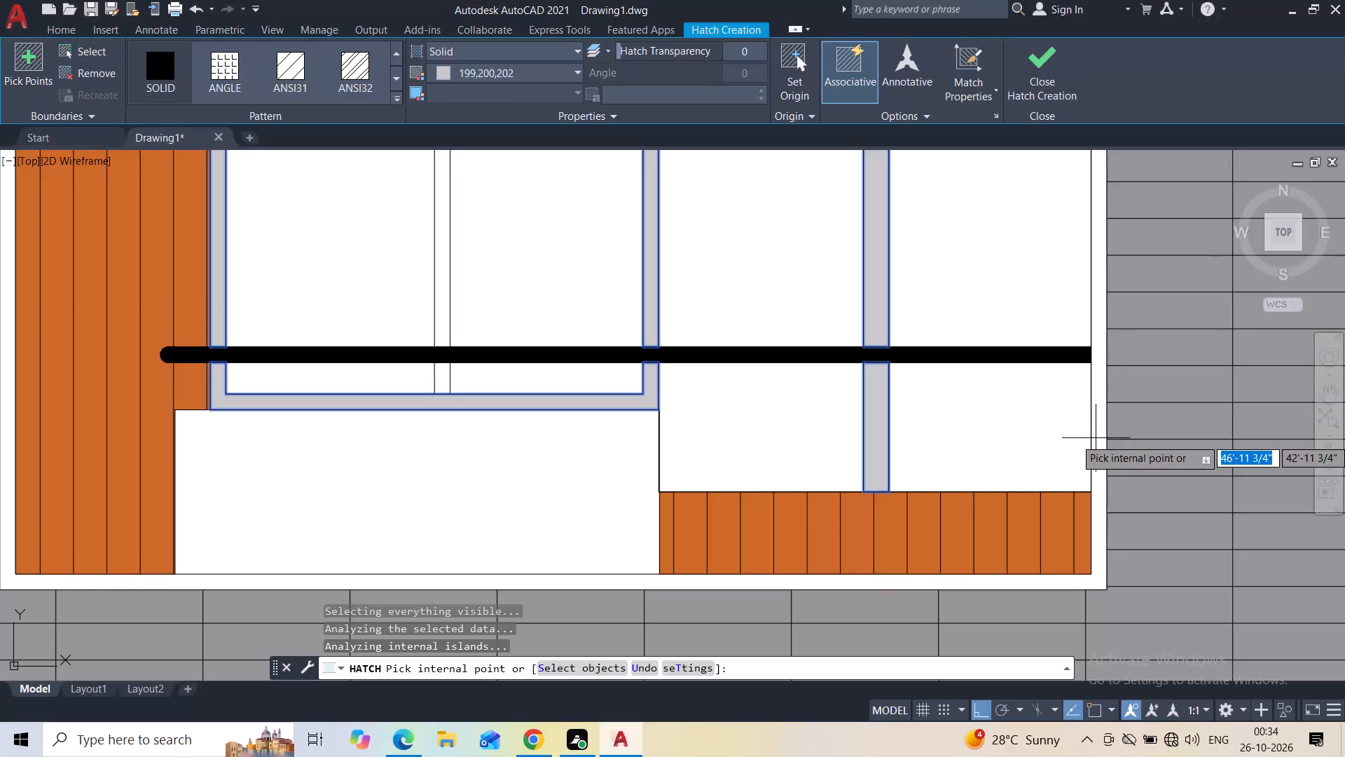
Fill the outer frame of the first-storey left window with the solid 199,200,202 hatch.
click(1100, 428)
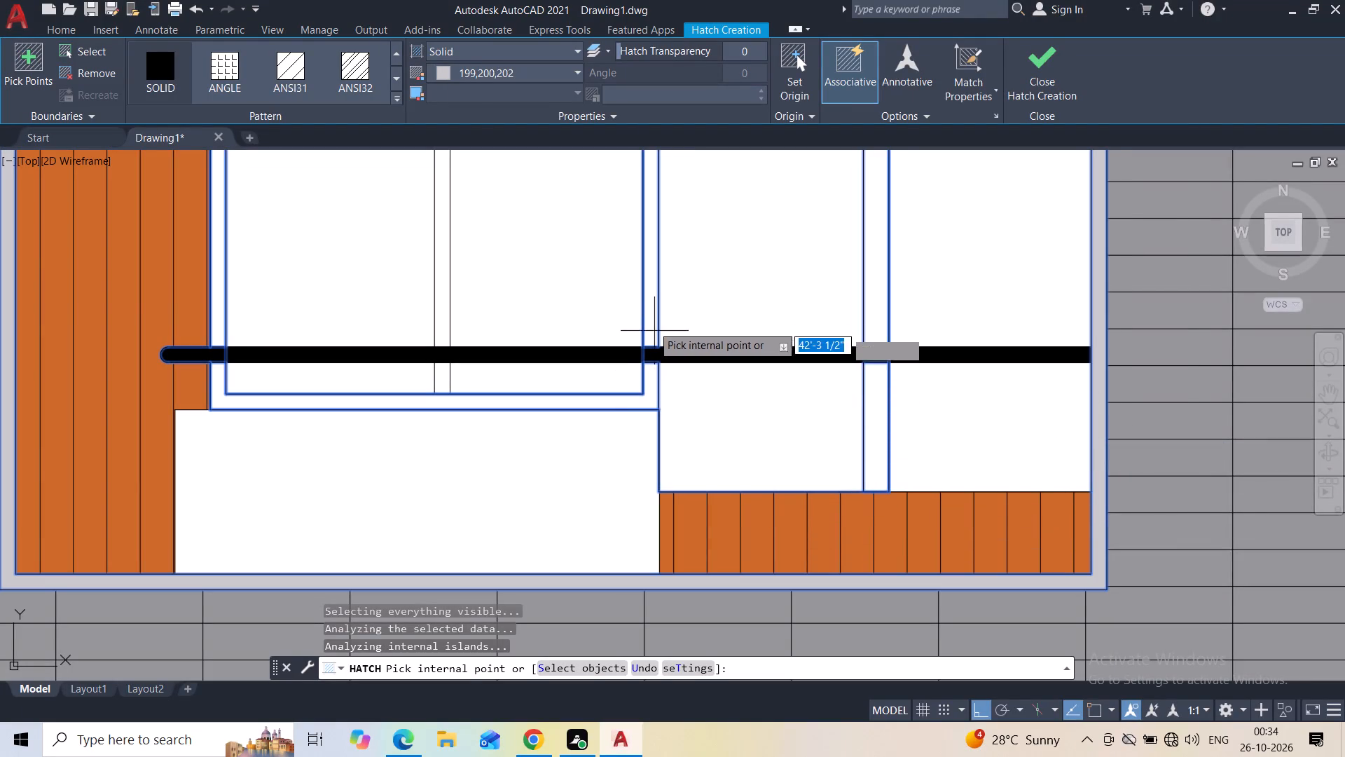
click(648, 304)
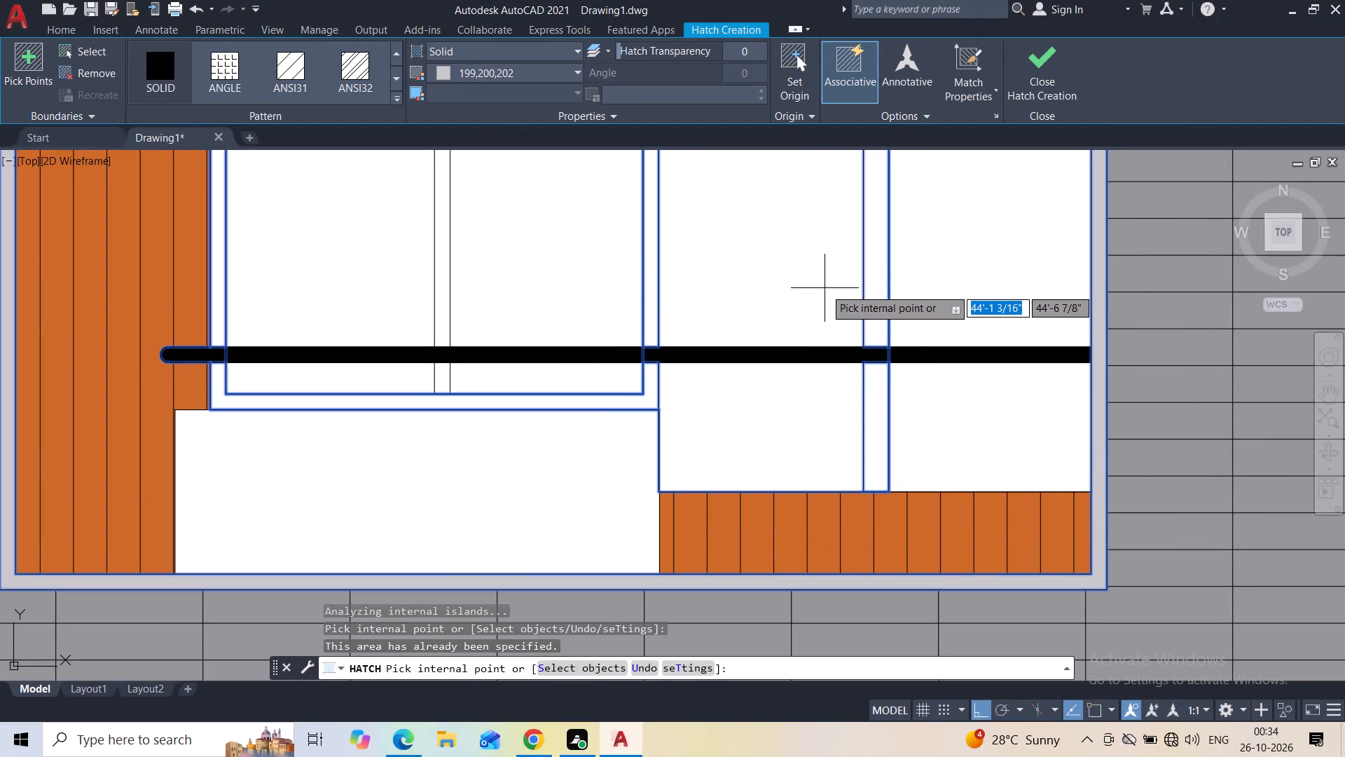
click(871, 288)
click(1035, 90)
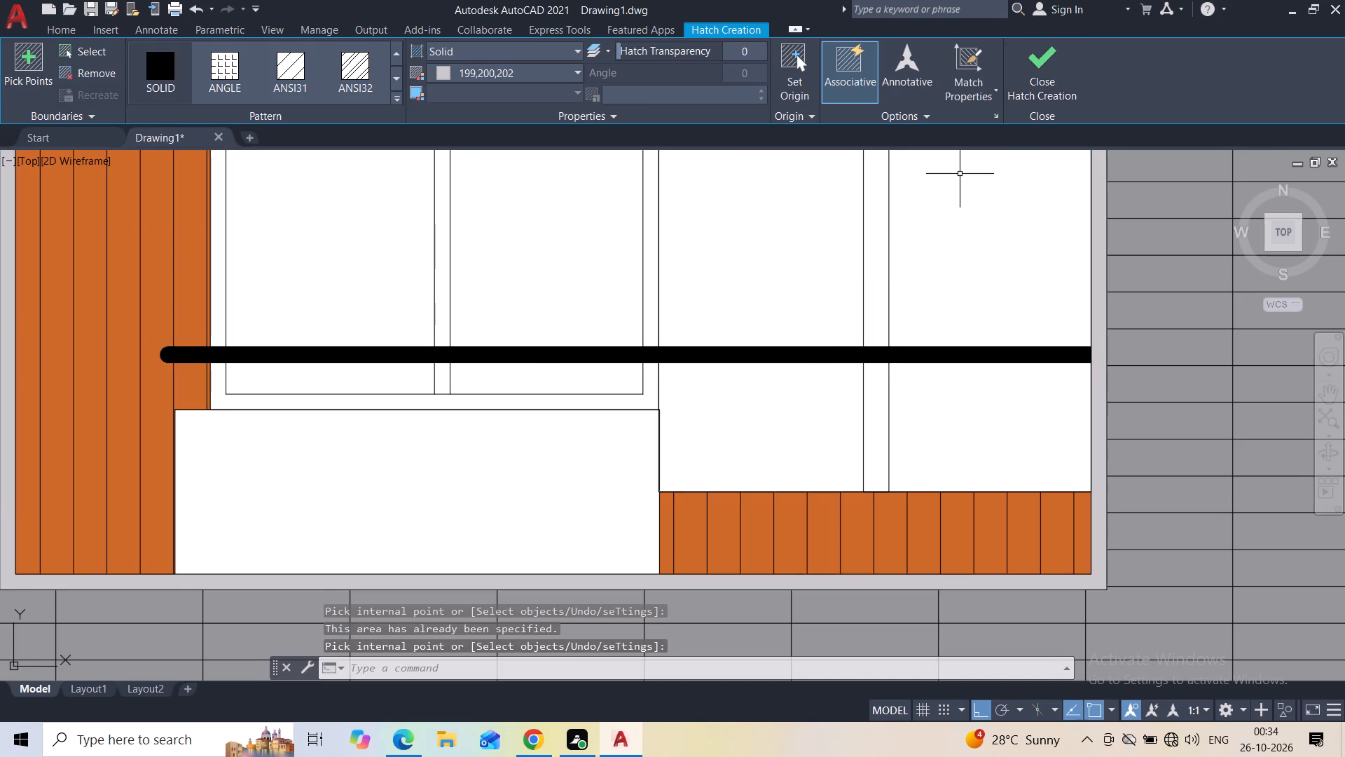
Fill that window's inner frame, its central mullion and the wider mullion beside it light grey, above and below the railing.
scroll(874, 298, down, 1)
key(h)
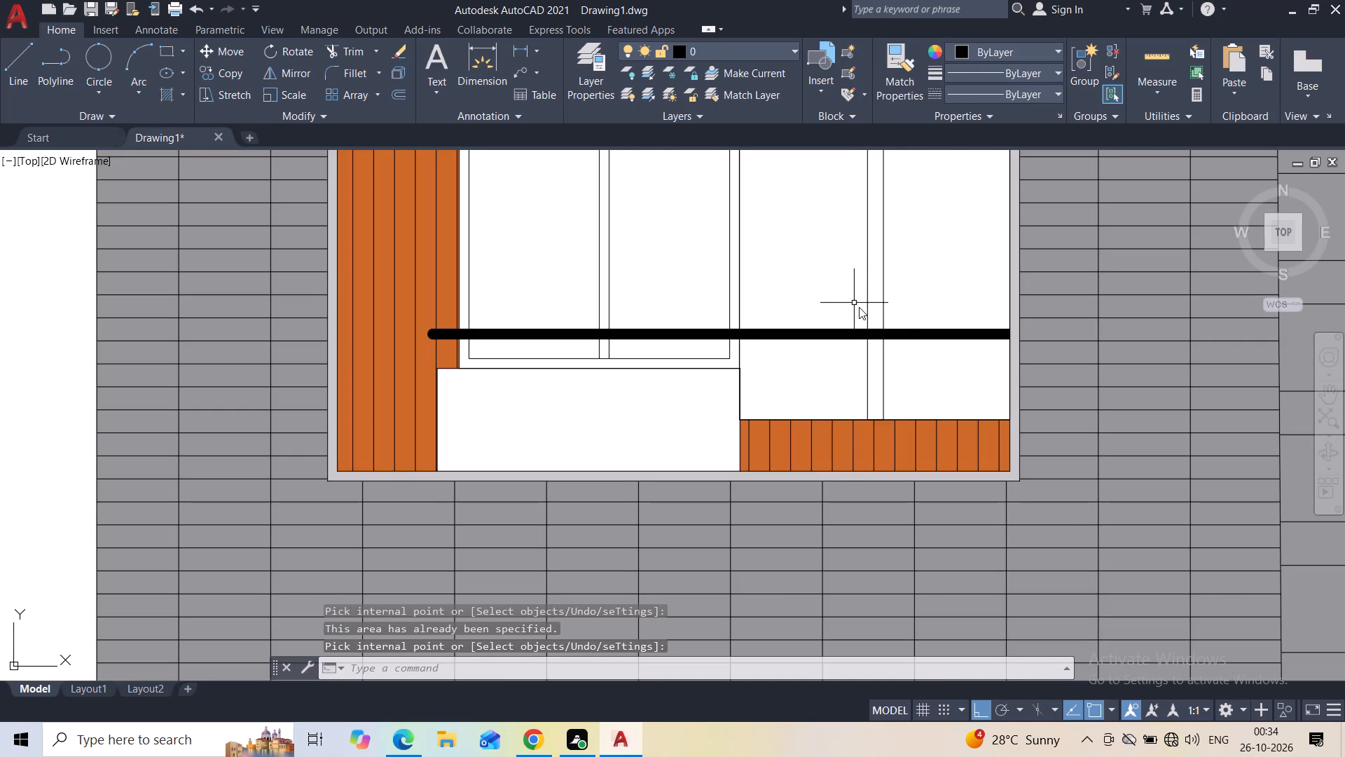
click(888, 346)
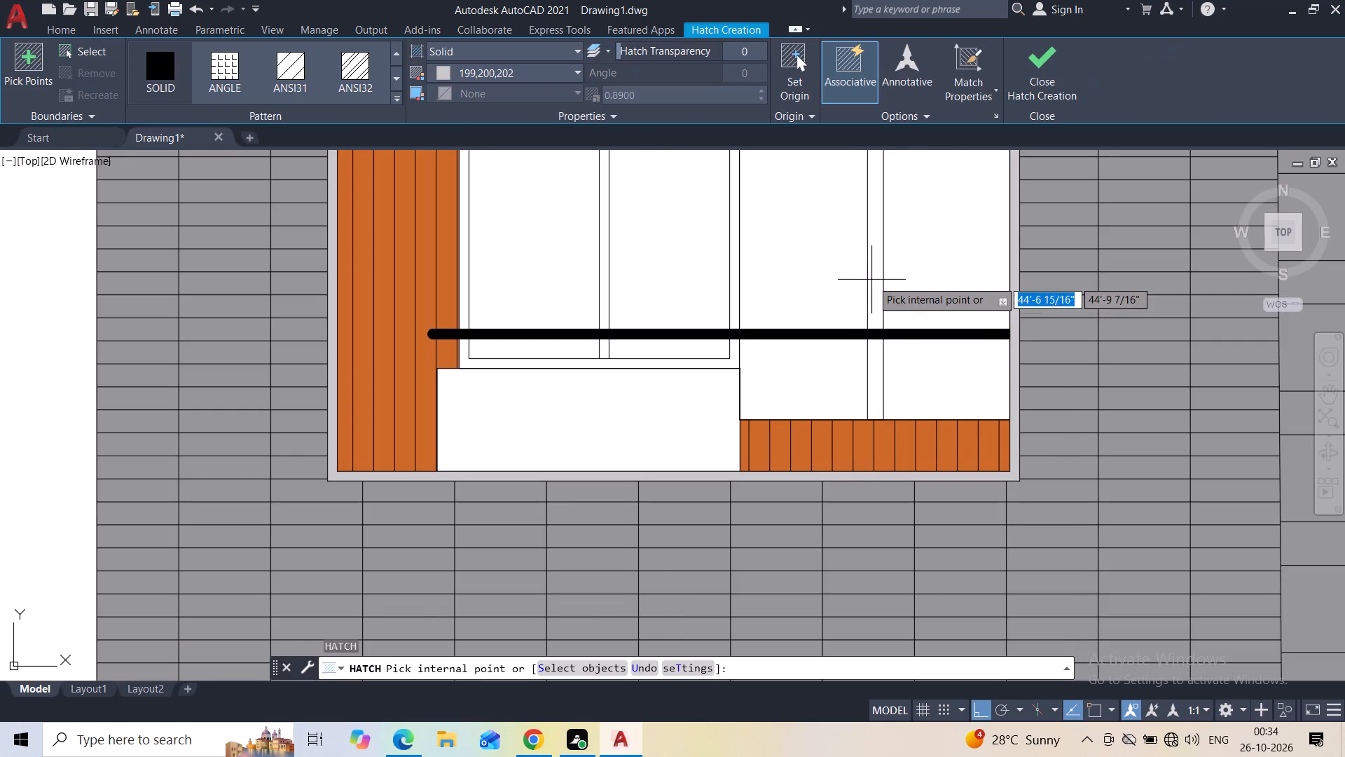
click(871, 280)
scroll(718, 282, up, 2)
click(756, 284)
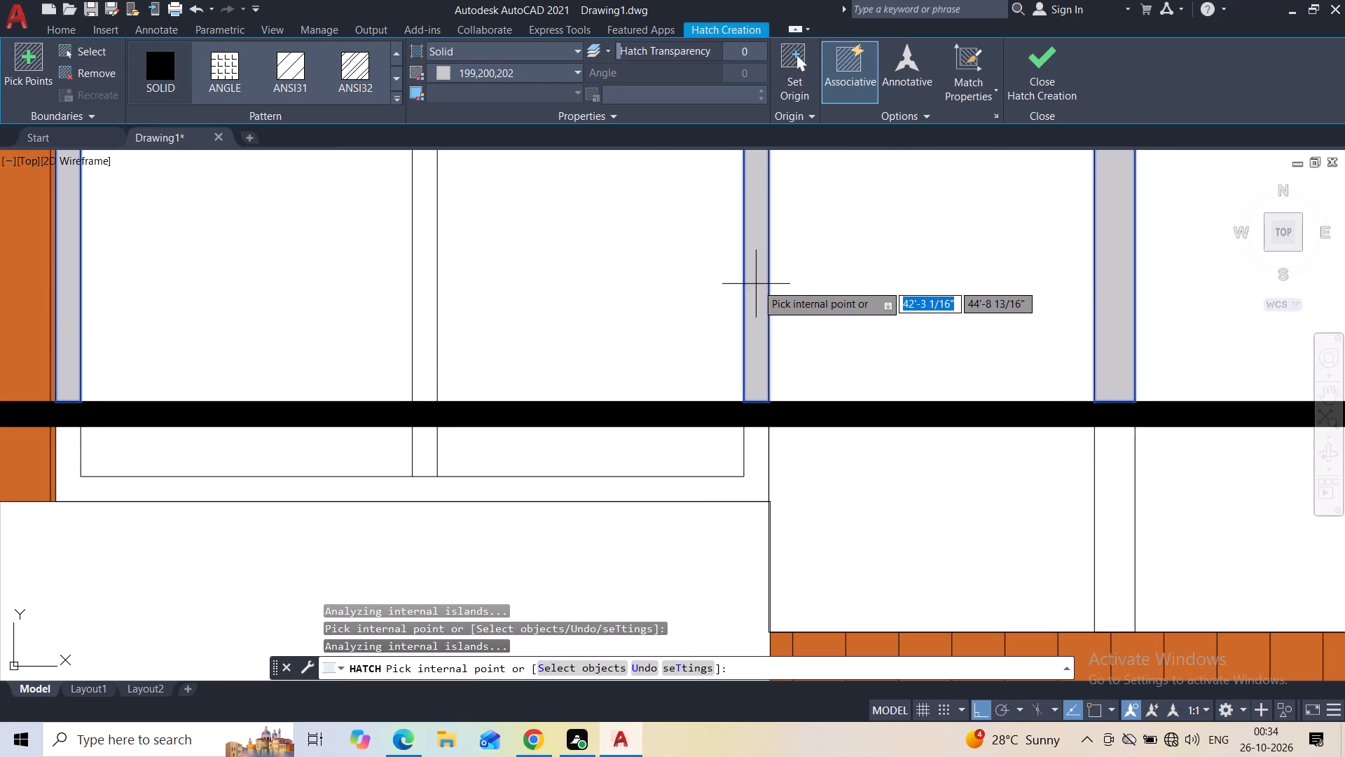
click(427, 294)
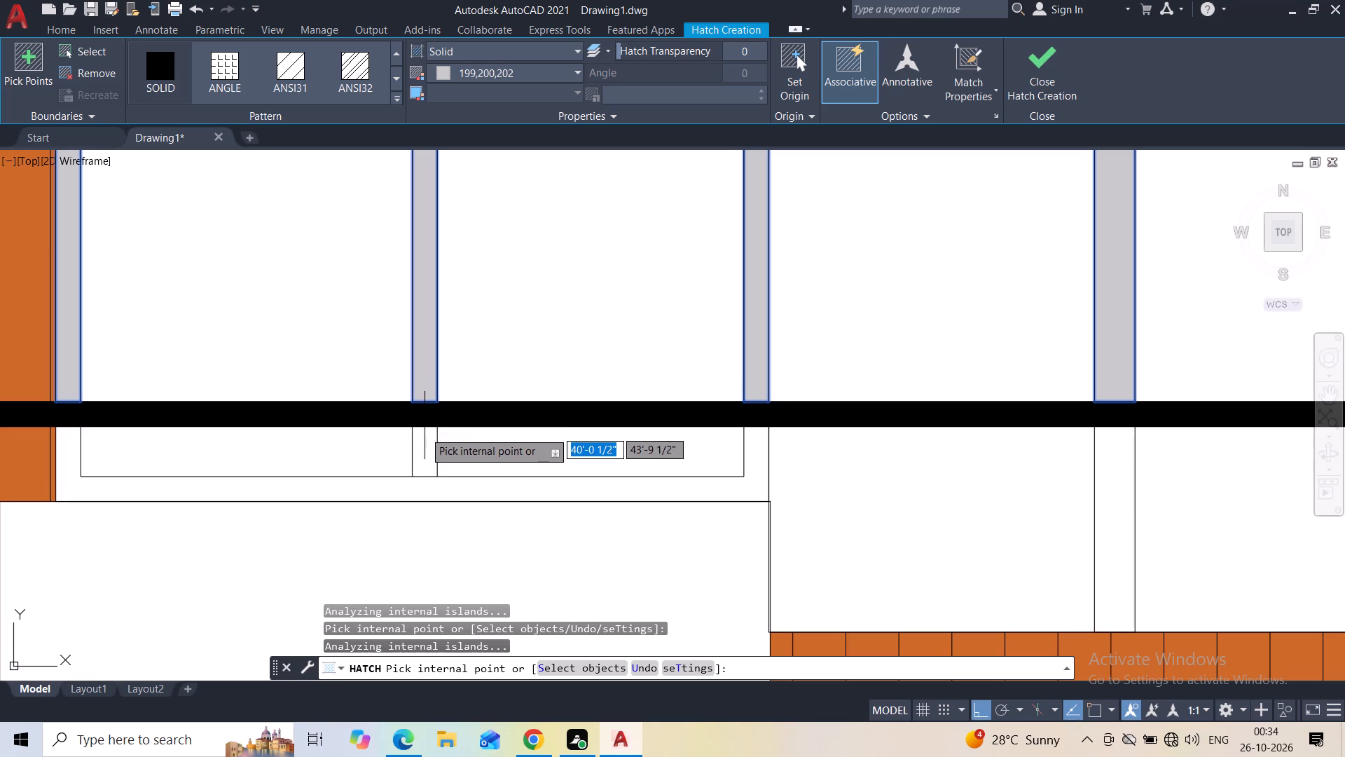
click(420, 439)
click(413, 485)
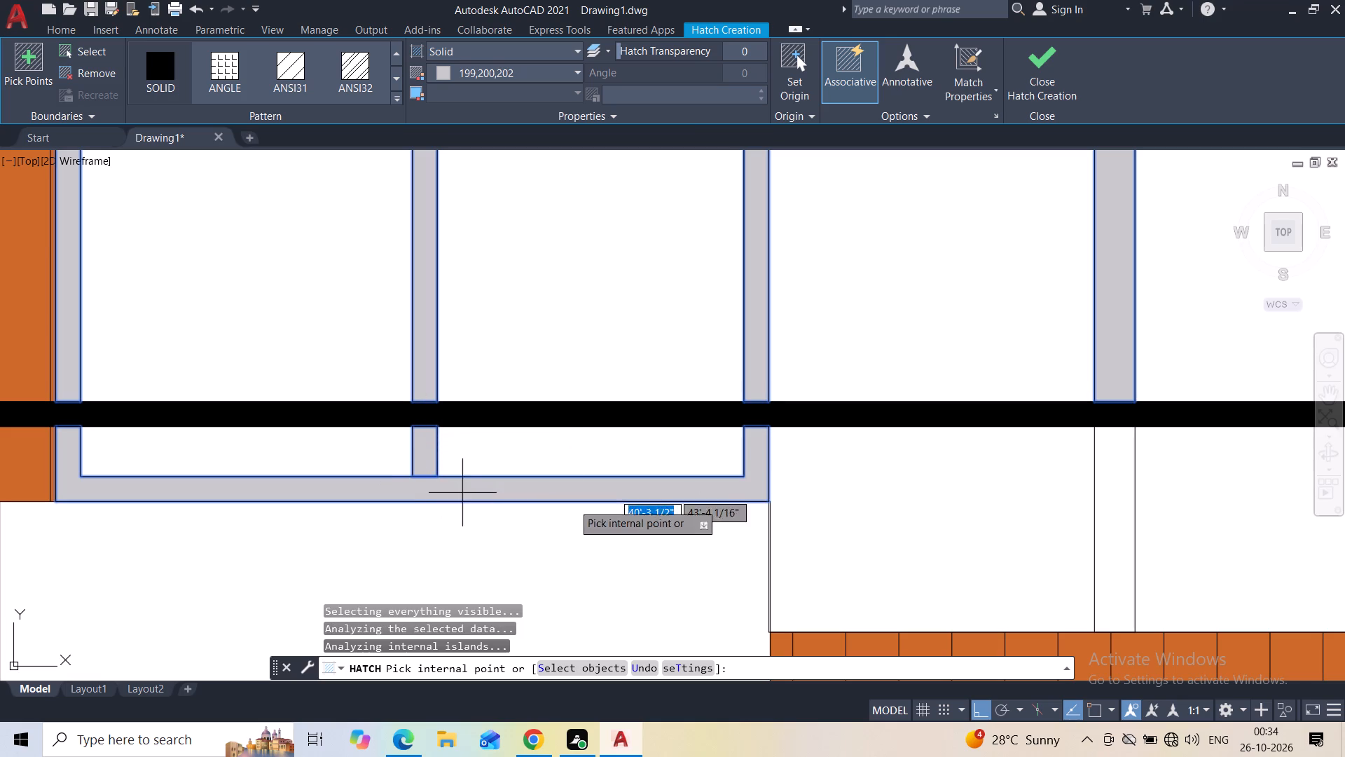
click(1105, 478)
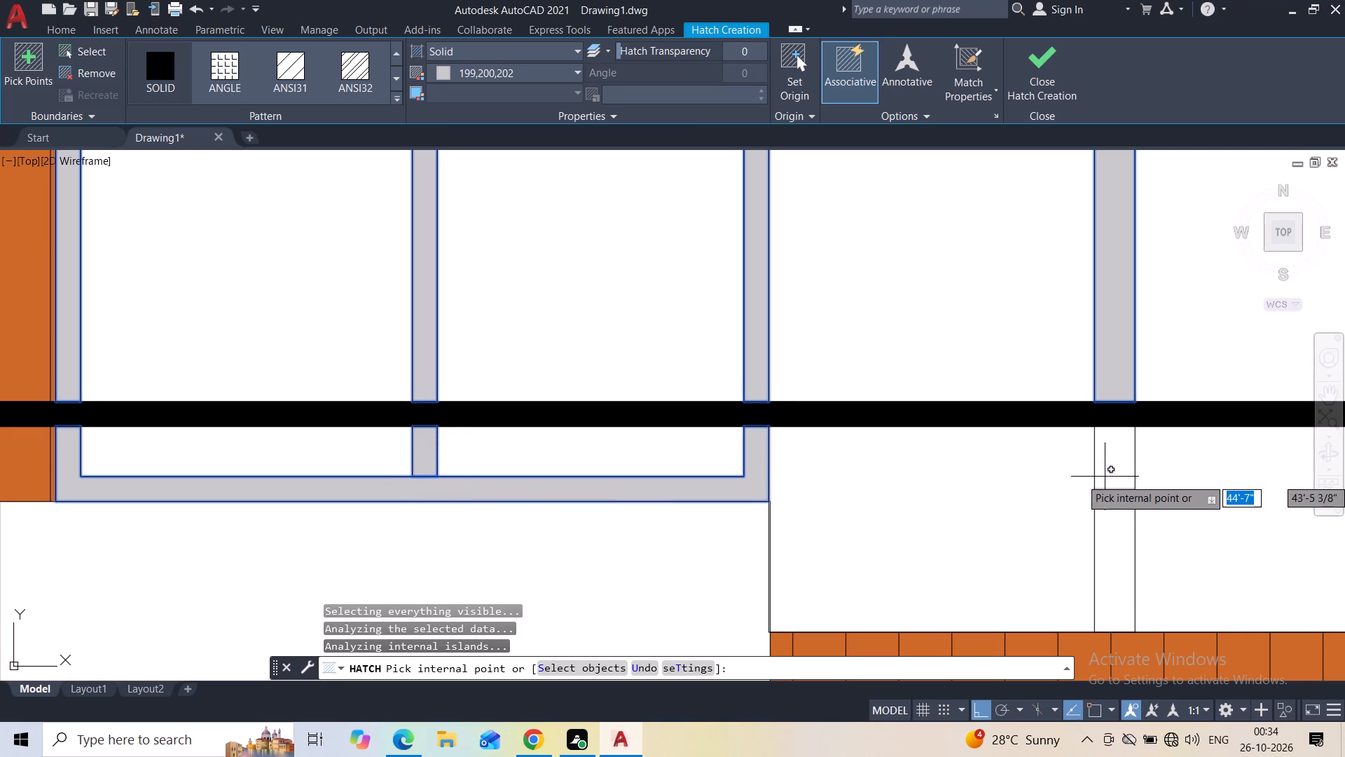
On the storey above, fill the right window's outer frame, three vertical mullions and horizontal crossbar with the solid 199,200,202 hatch.
scroll(977, 409, down, 2)
middle_drag(958, 344, 805, 528)
scroll(745, 301, down, 1)
middle_drag(750, 280, 391, 322)
middle_drag(577, 265, 442, 406)
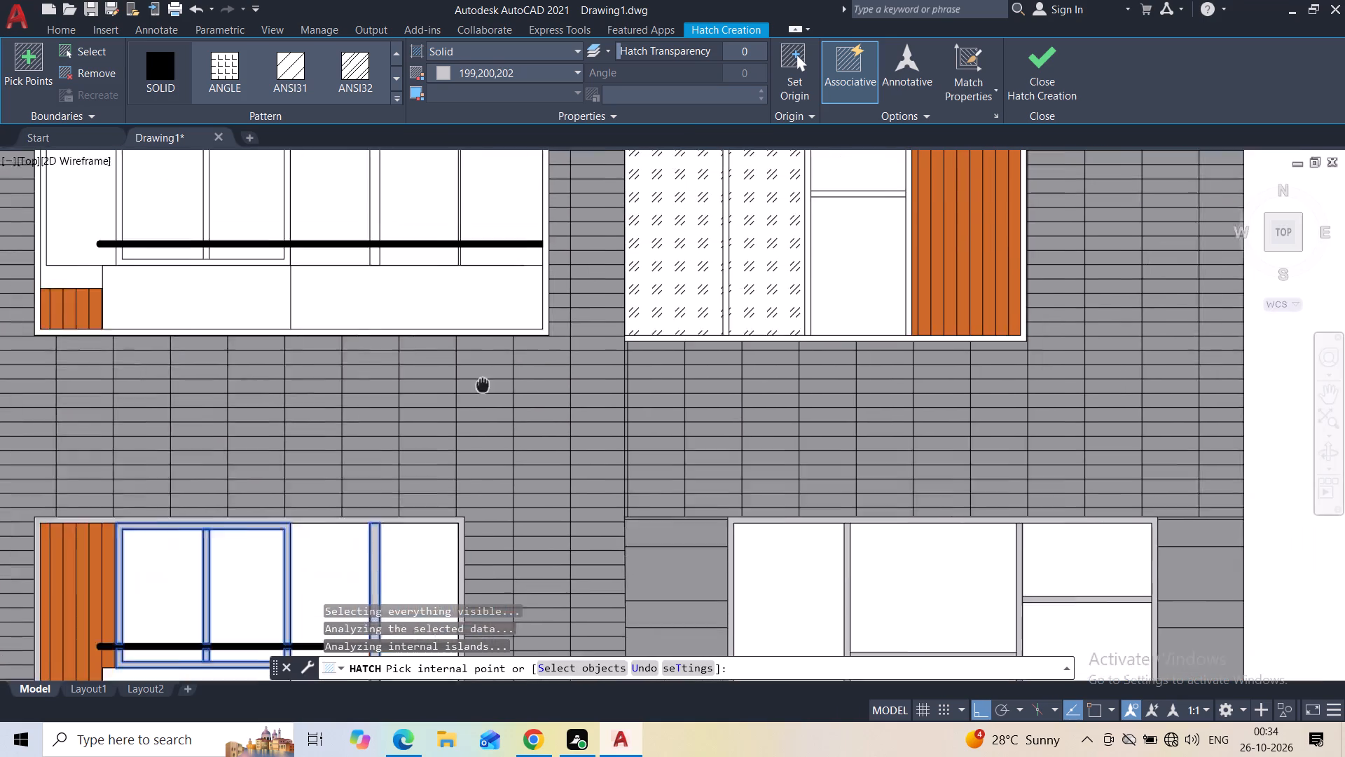
middle_drag(442, 406, 339, 451)
scroll(556, 374, up, 2)
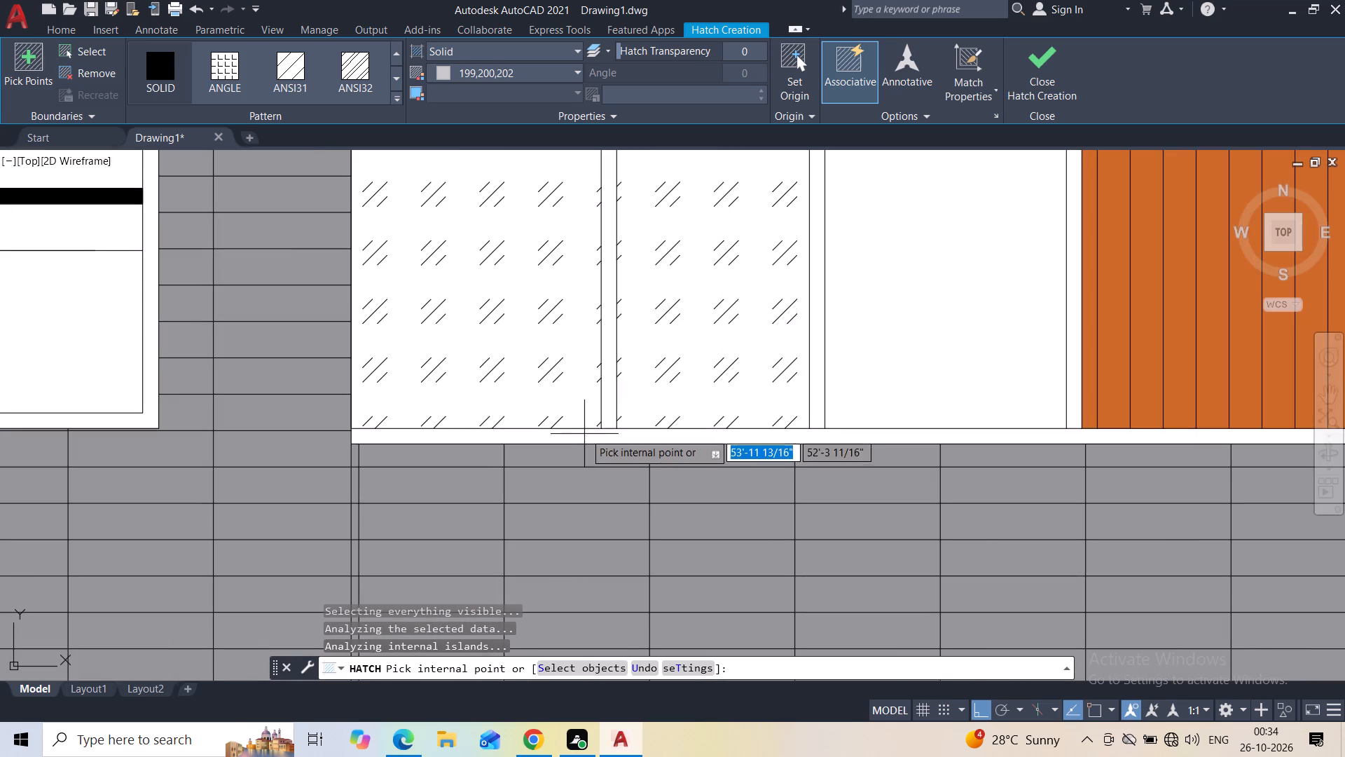
click(587, 430)
click(608, 403)
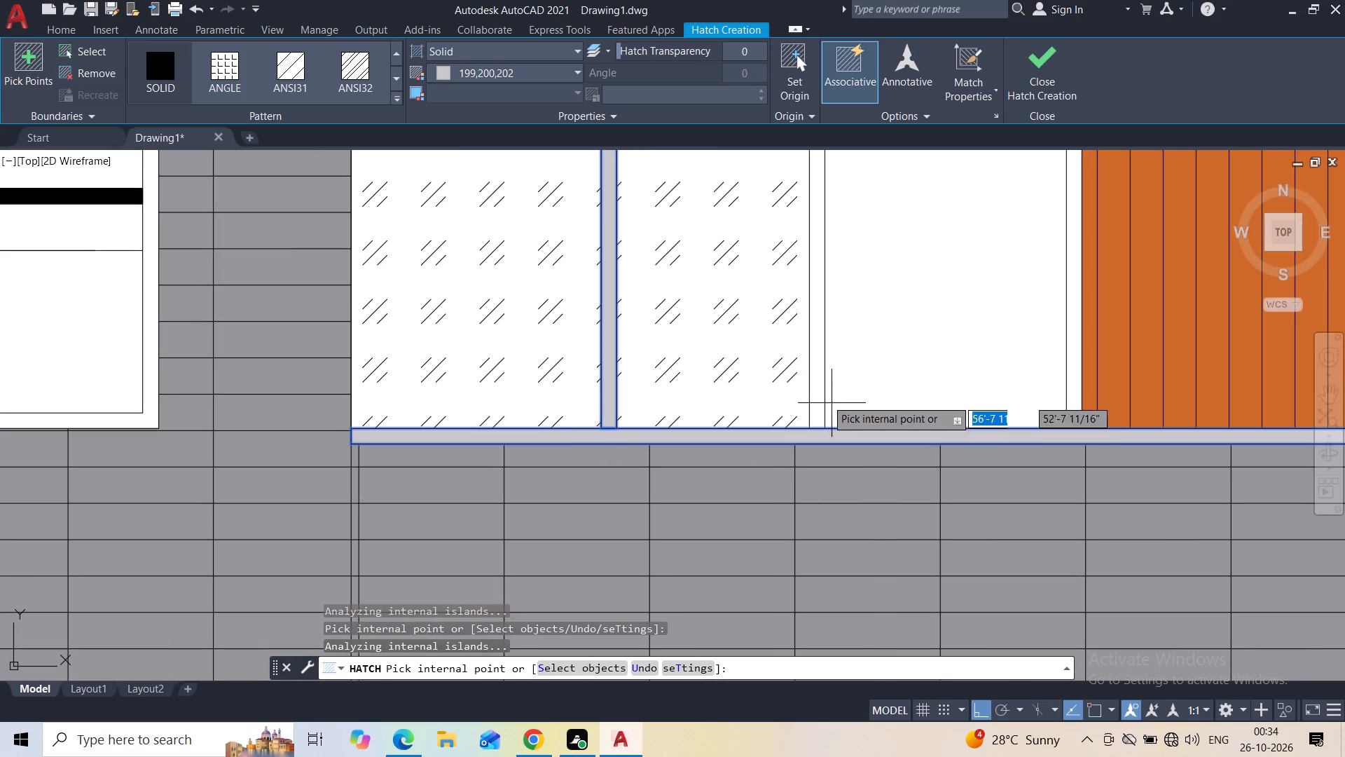
click(817, 388)
click(1078, 393)
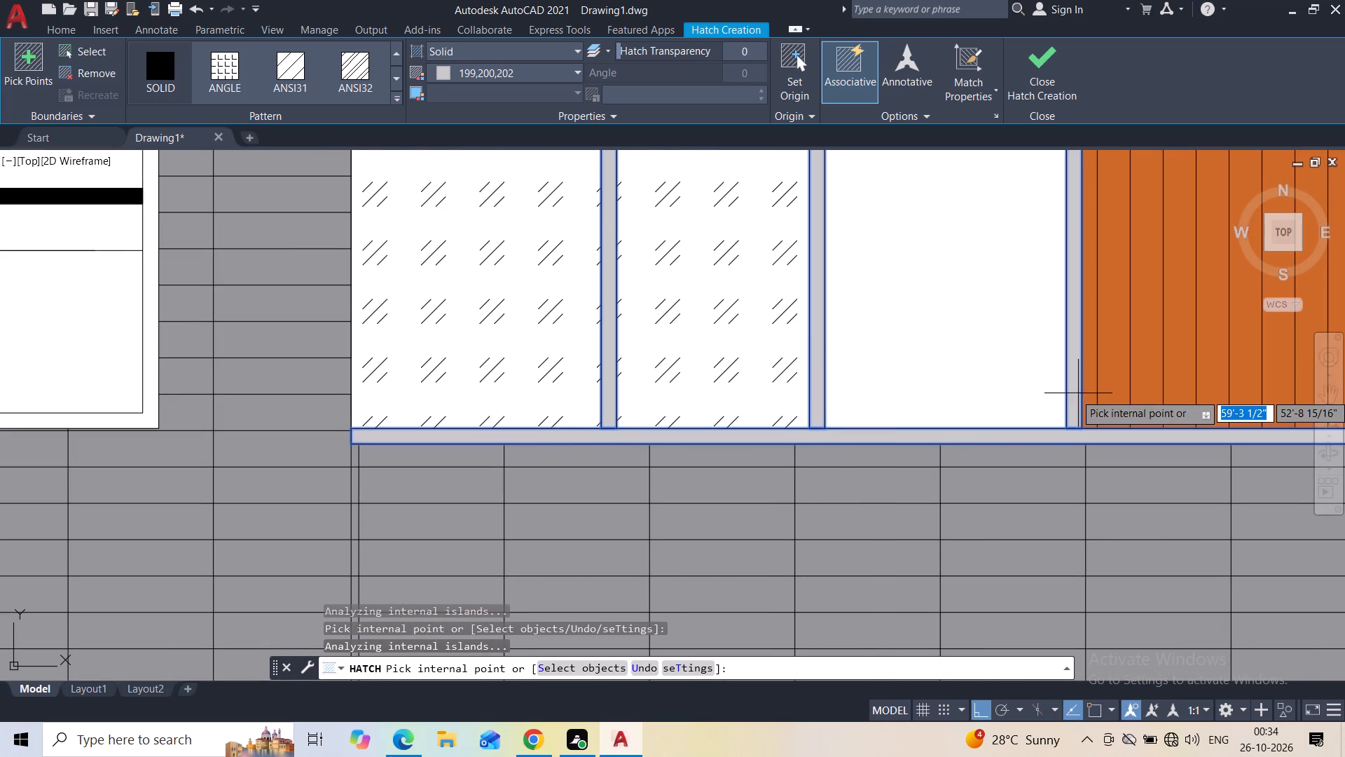
middle_drag(1072, 397, 293, 395)
scroll(427, 315, down, 1)
middle_drag(359, 282, 462, 574)
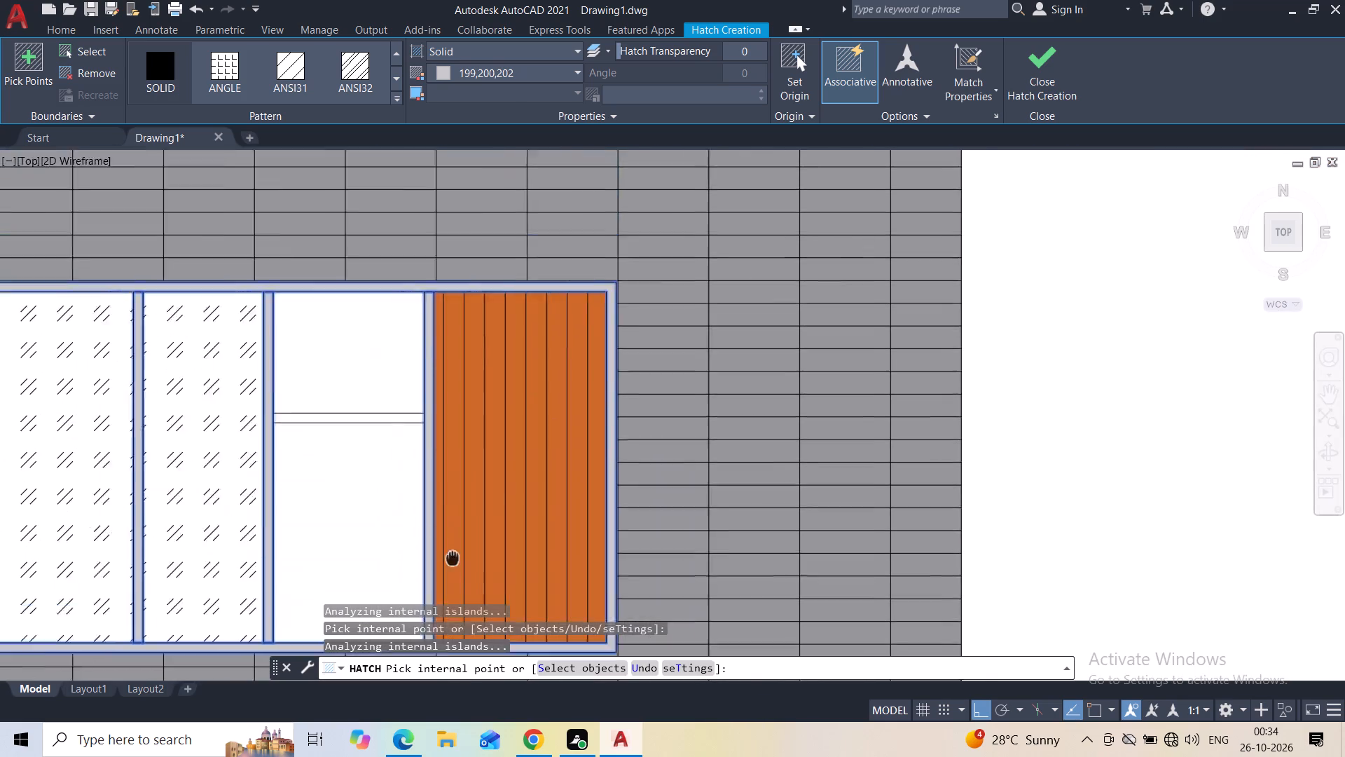
middle_drag(462, 574, 470, 592)
click(386, 472)
middle_drag(333, 493, 506, 463)
key(ctrl+z)
scroll(506, 444, up, 2)
click(506, 444)
scroll(467, 470, down, 5)
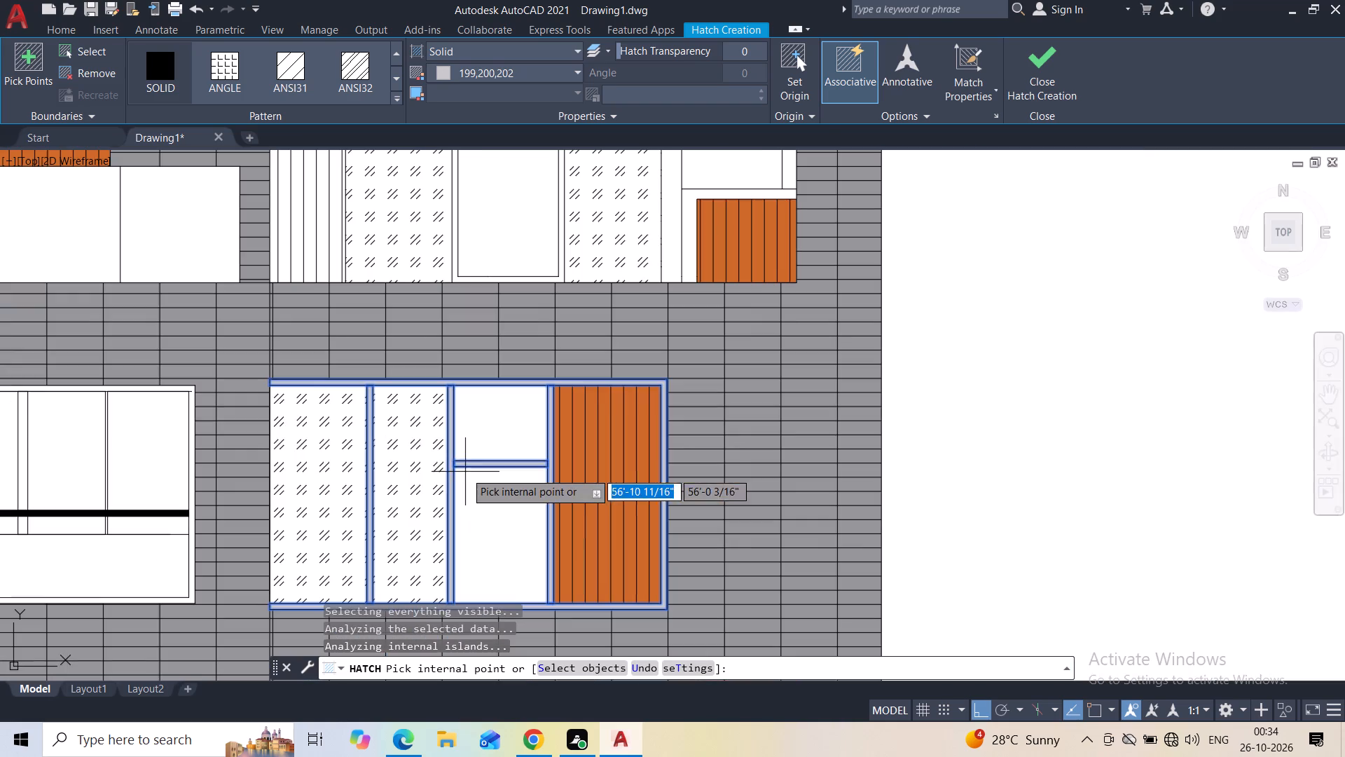
Fill the outer frame of the left railed window on the same storey with the solid light-grey hatch.
middle_drag(213, 423, 567, 397)
scroll(385, 397, up, 2)
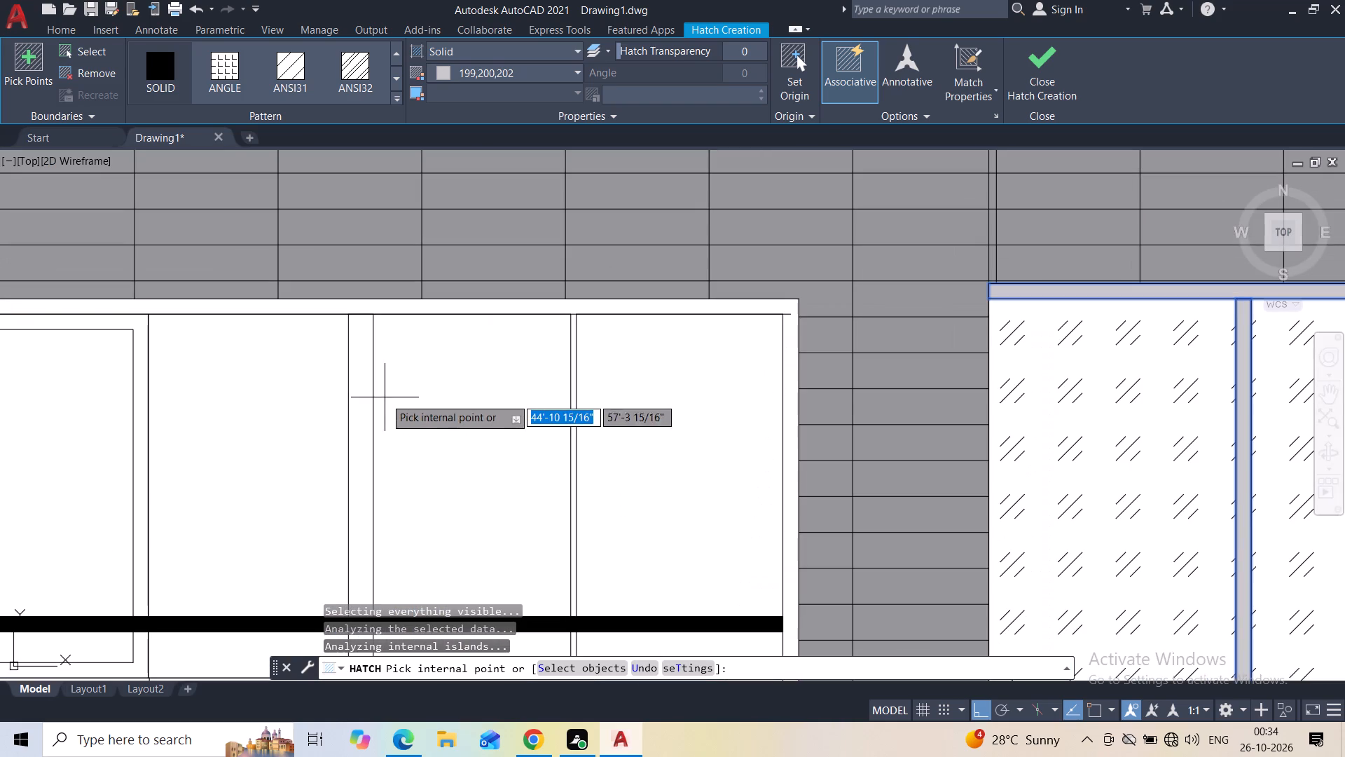
click(357, 383)
click(373, 310)
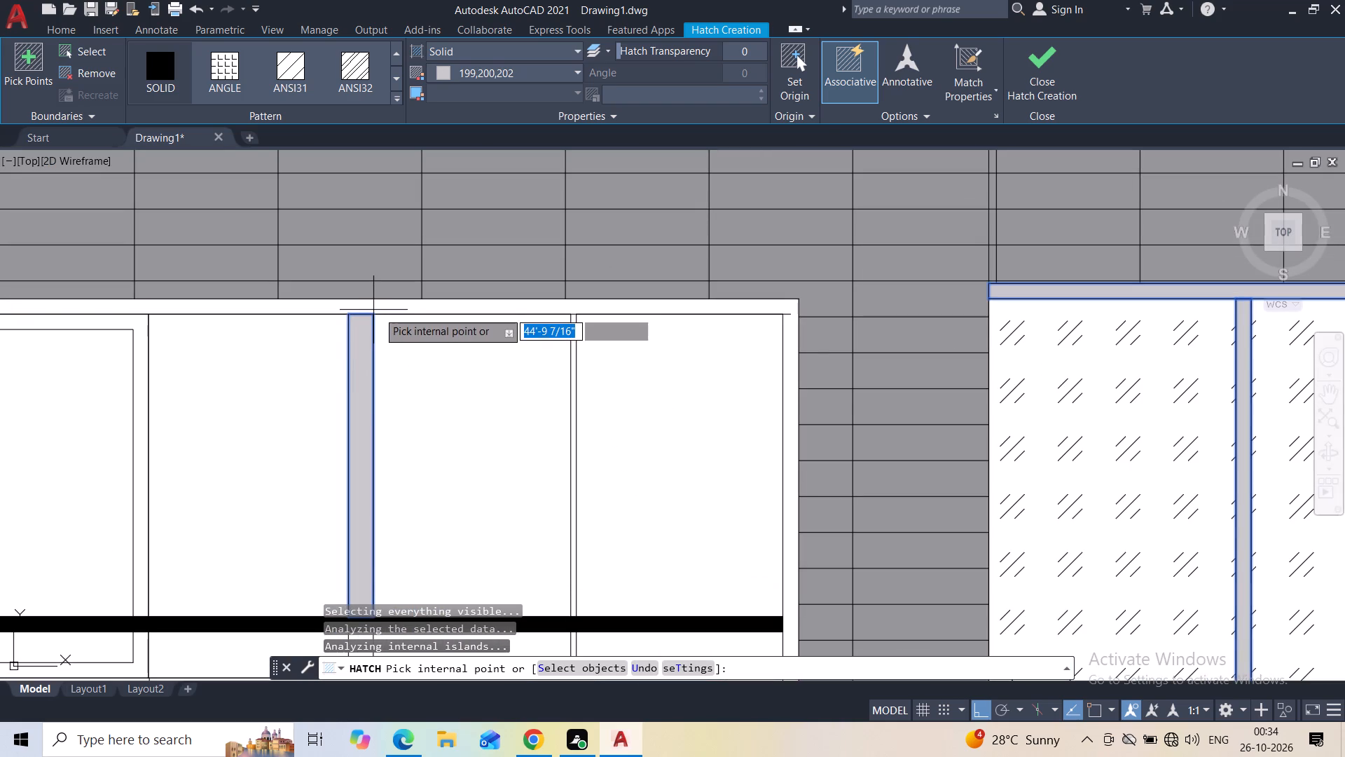
scroll(585, 338, up, 4)
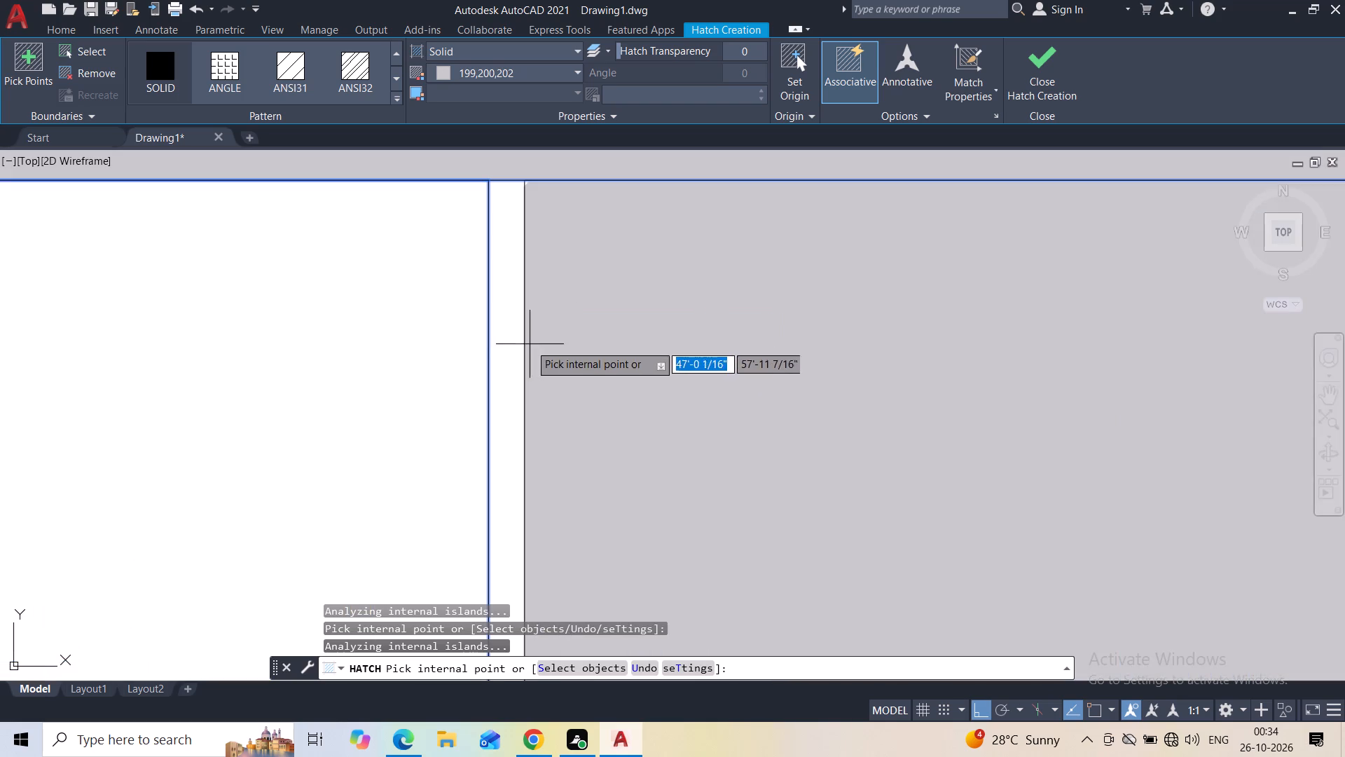
click(504, 334)
click(506, 247)
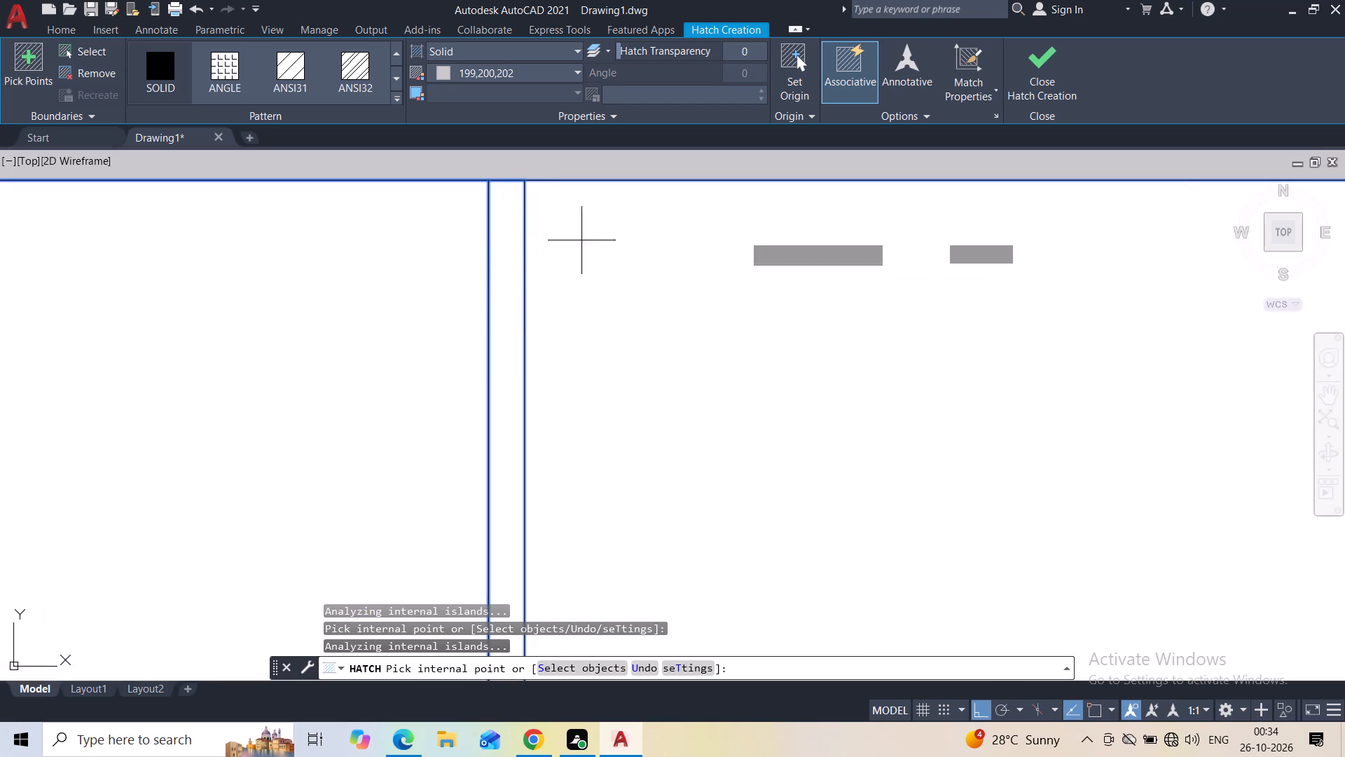
click(1039, 69)
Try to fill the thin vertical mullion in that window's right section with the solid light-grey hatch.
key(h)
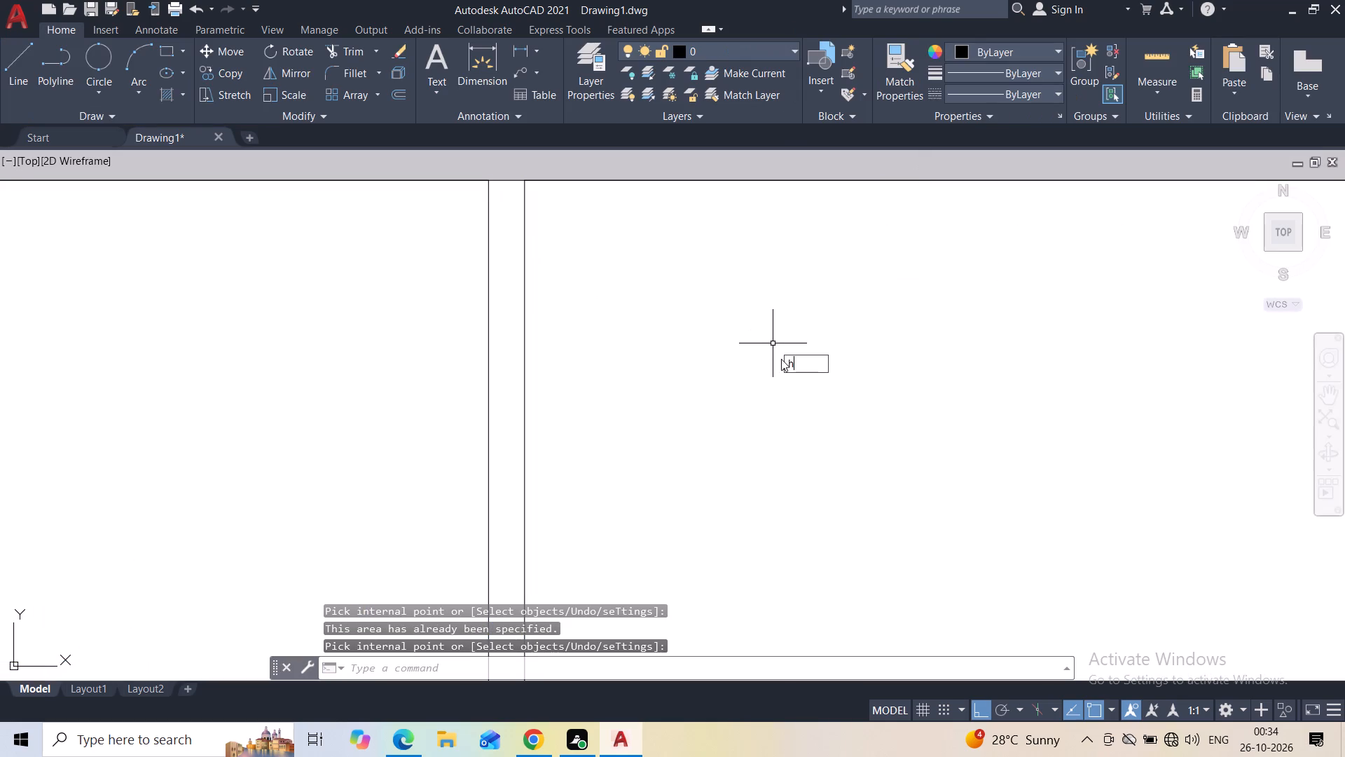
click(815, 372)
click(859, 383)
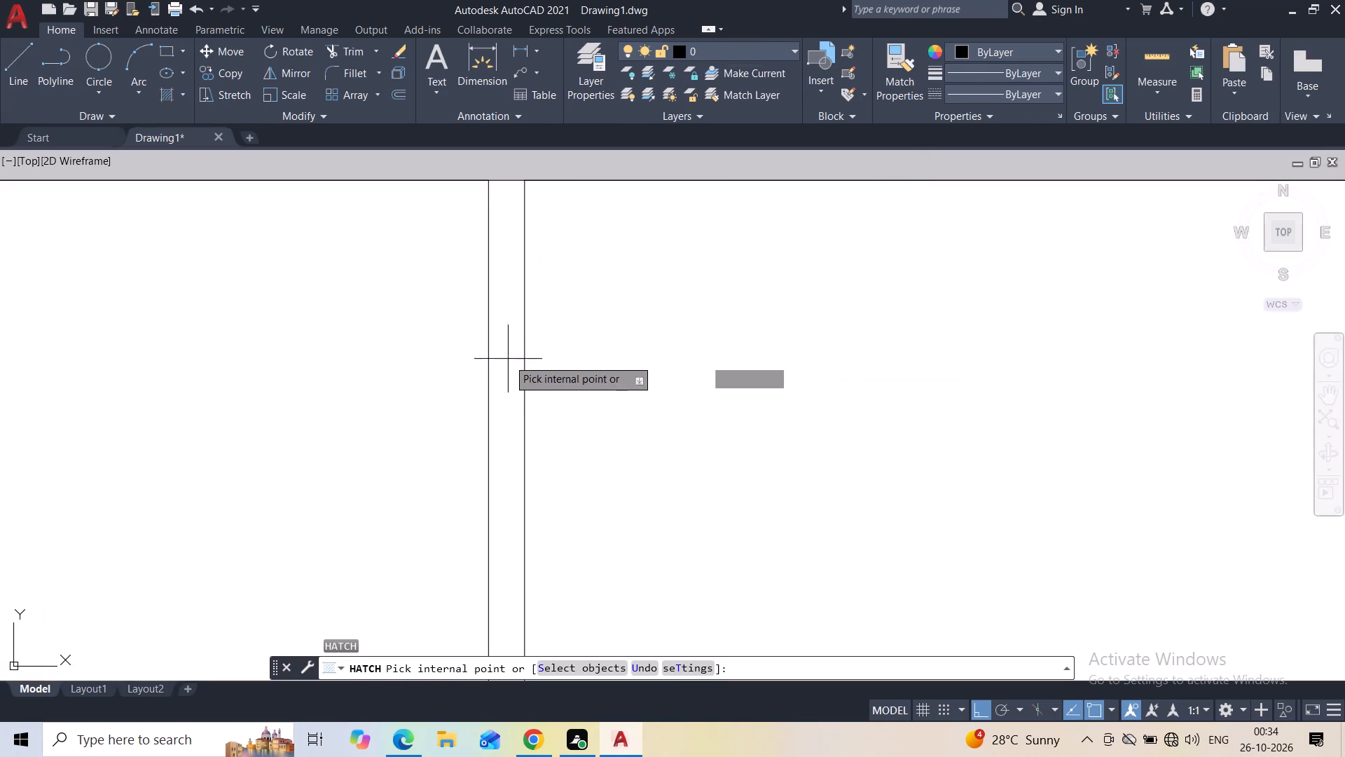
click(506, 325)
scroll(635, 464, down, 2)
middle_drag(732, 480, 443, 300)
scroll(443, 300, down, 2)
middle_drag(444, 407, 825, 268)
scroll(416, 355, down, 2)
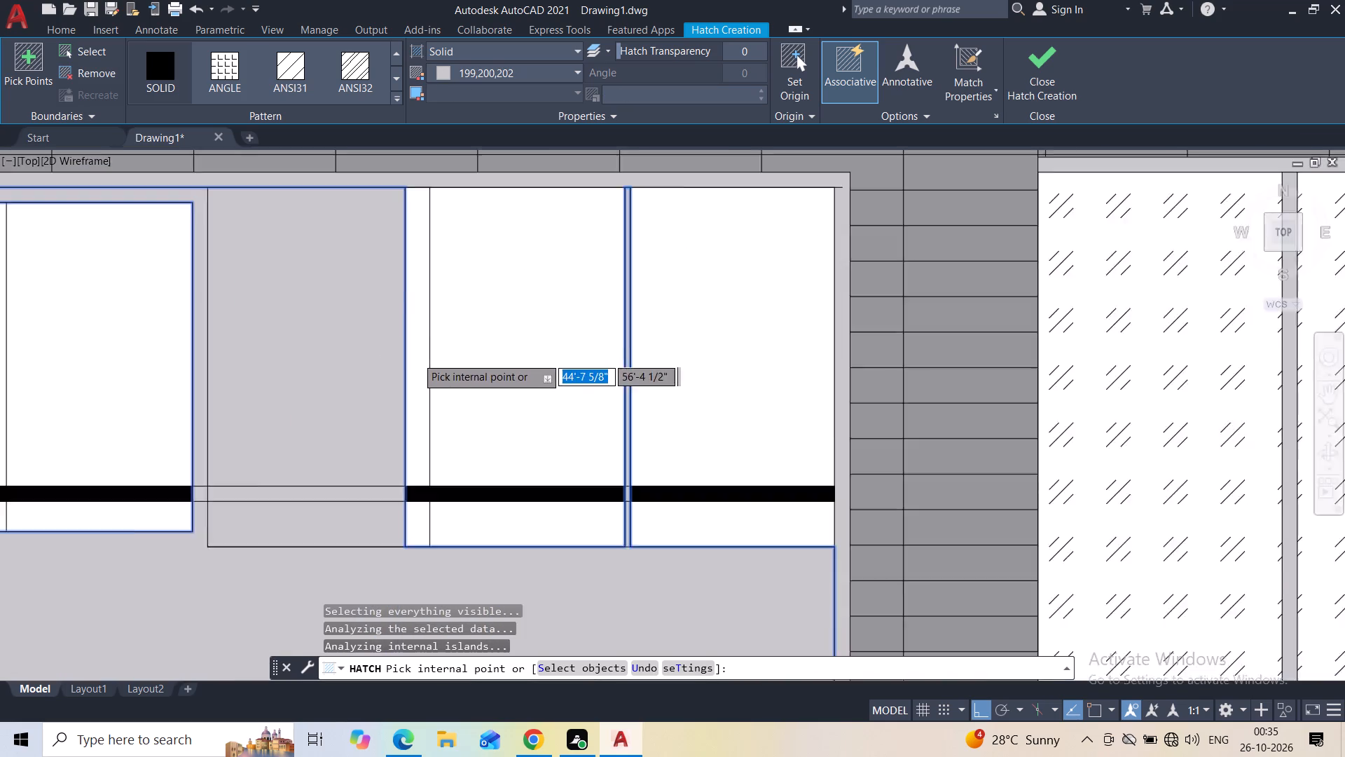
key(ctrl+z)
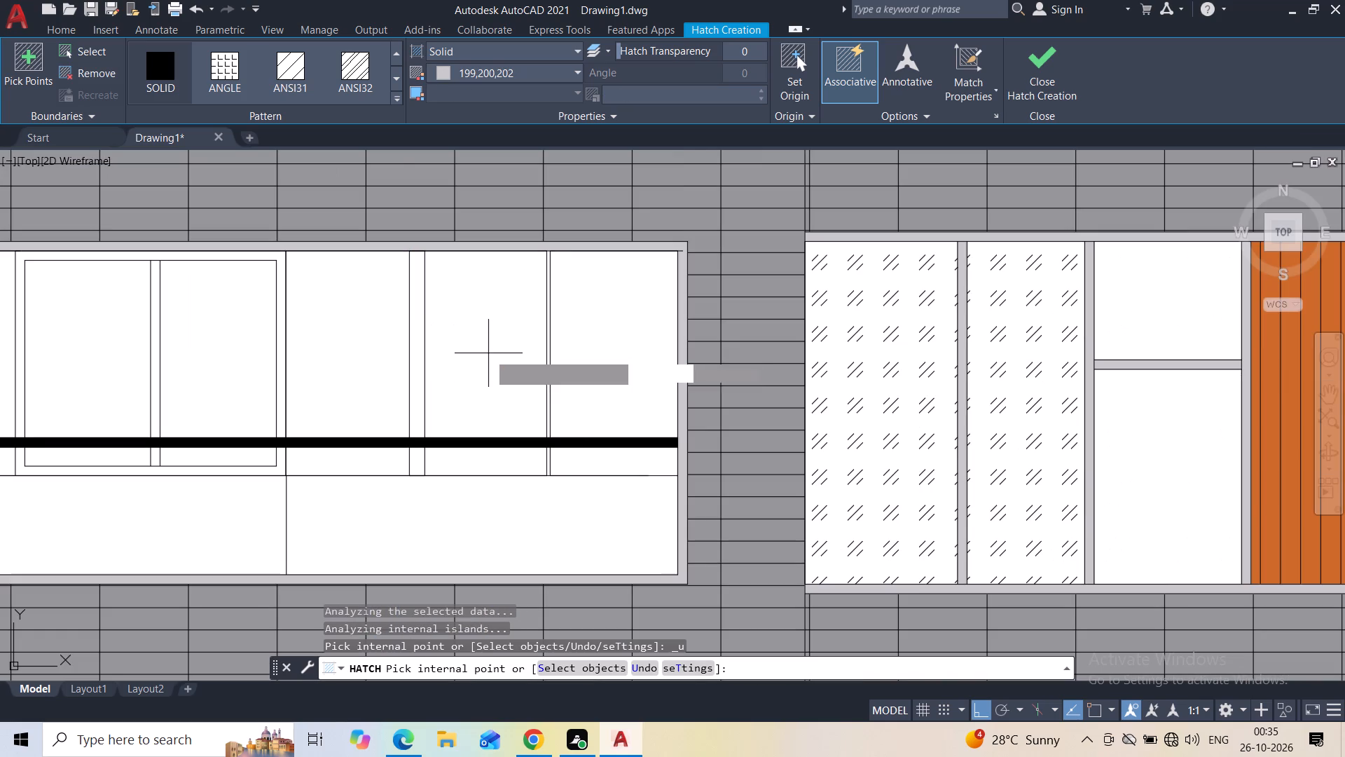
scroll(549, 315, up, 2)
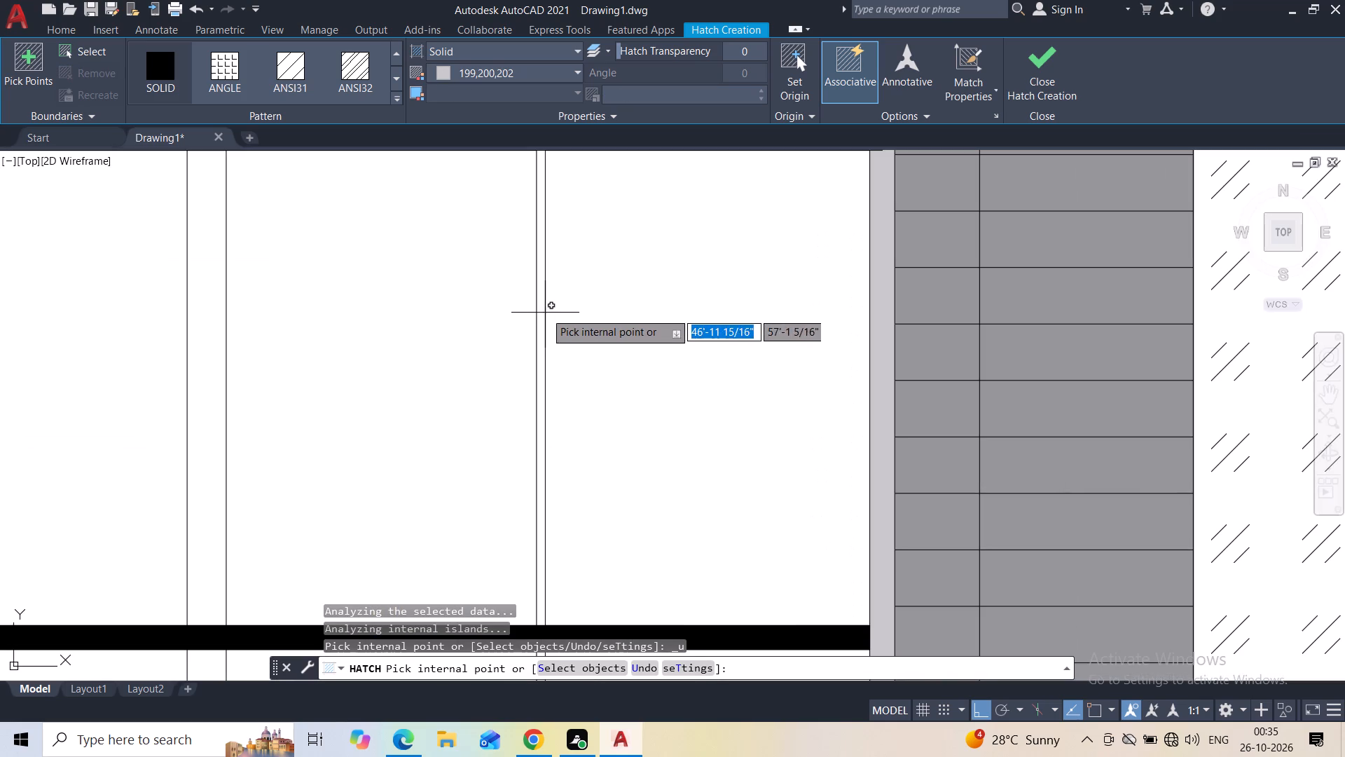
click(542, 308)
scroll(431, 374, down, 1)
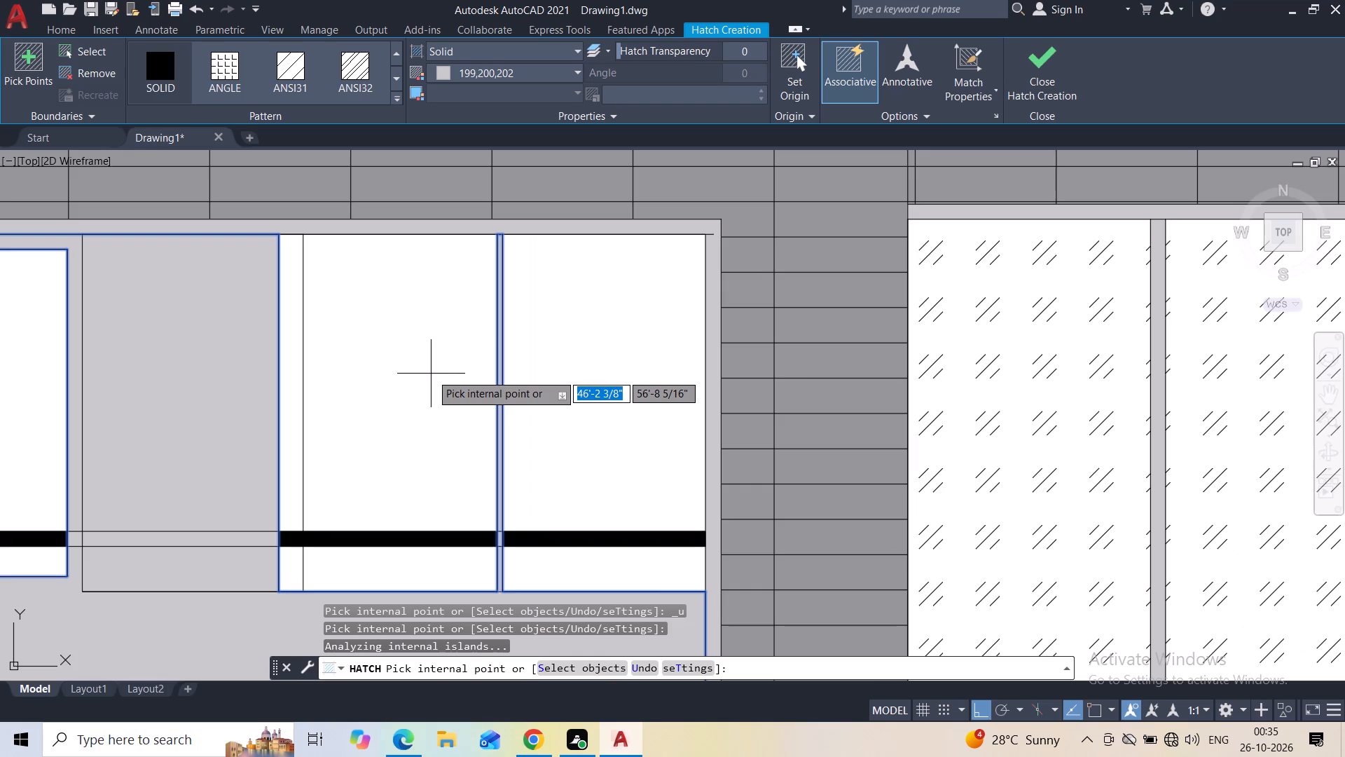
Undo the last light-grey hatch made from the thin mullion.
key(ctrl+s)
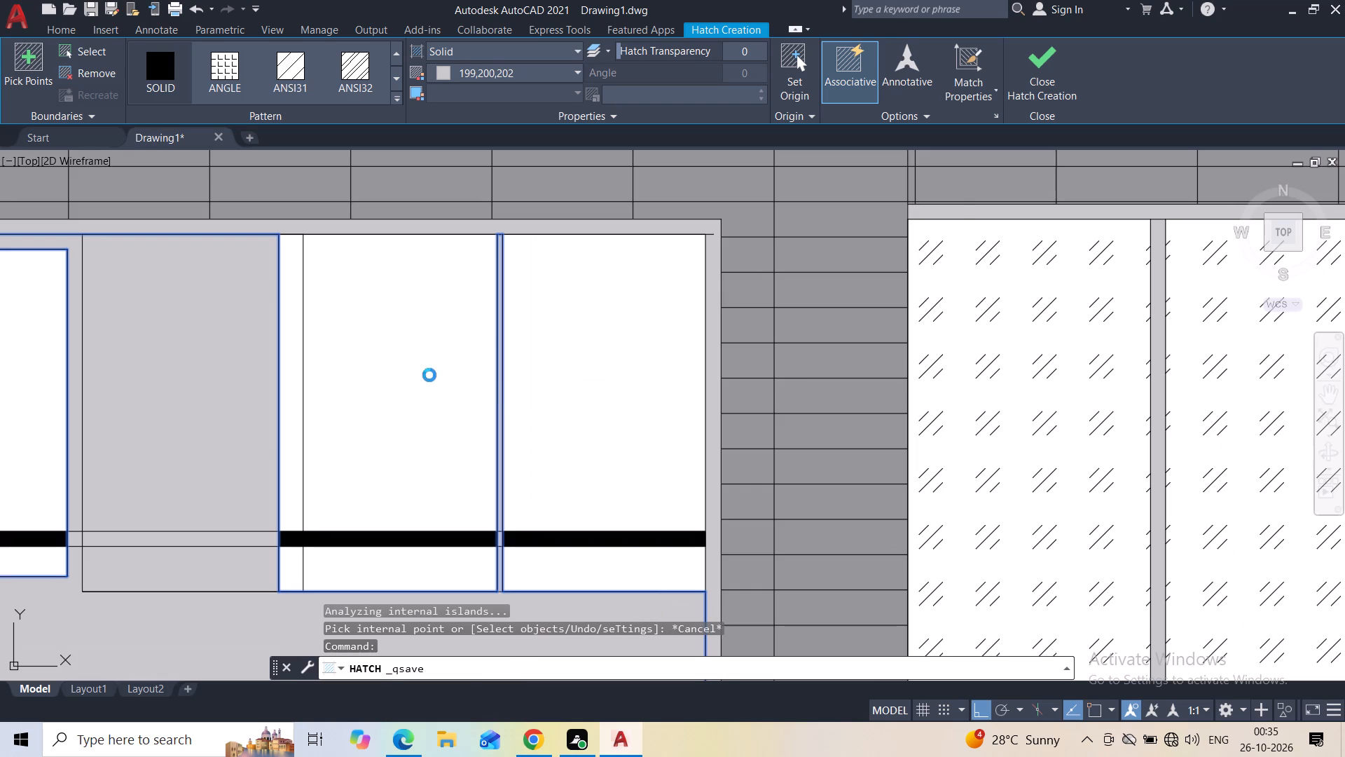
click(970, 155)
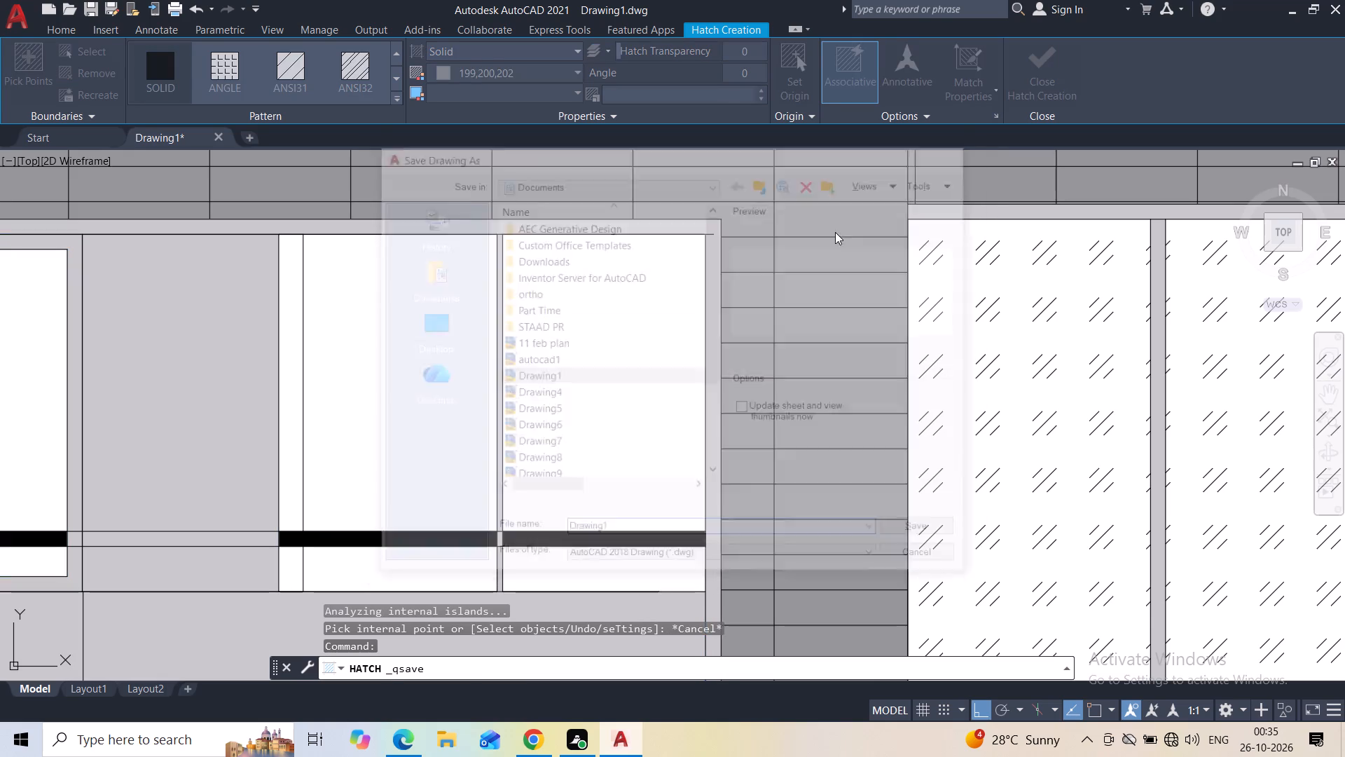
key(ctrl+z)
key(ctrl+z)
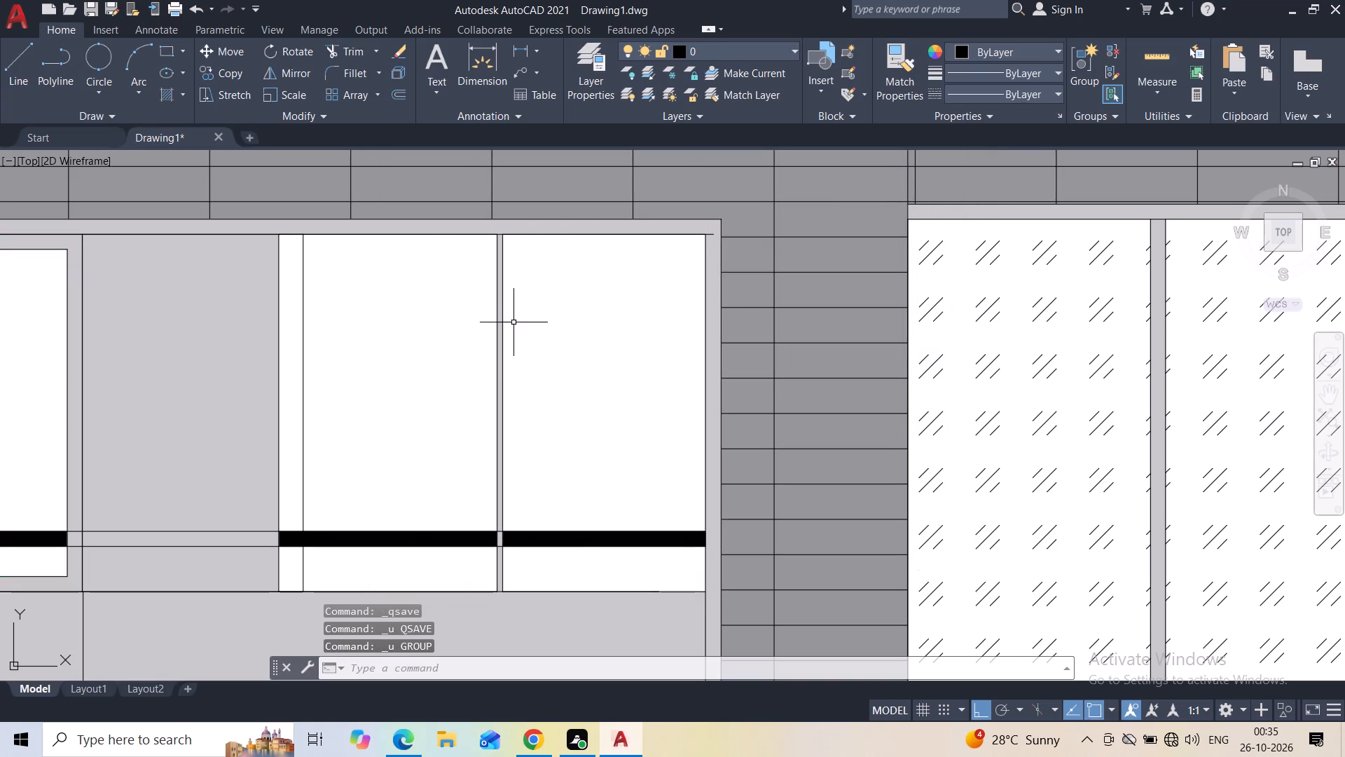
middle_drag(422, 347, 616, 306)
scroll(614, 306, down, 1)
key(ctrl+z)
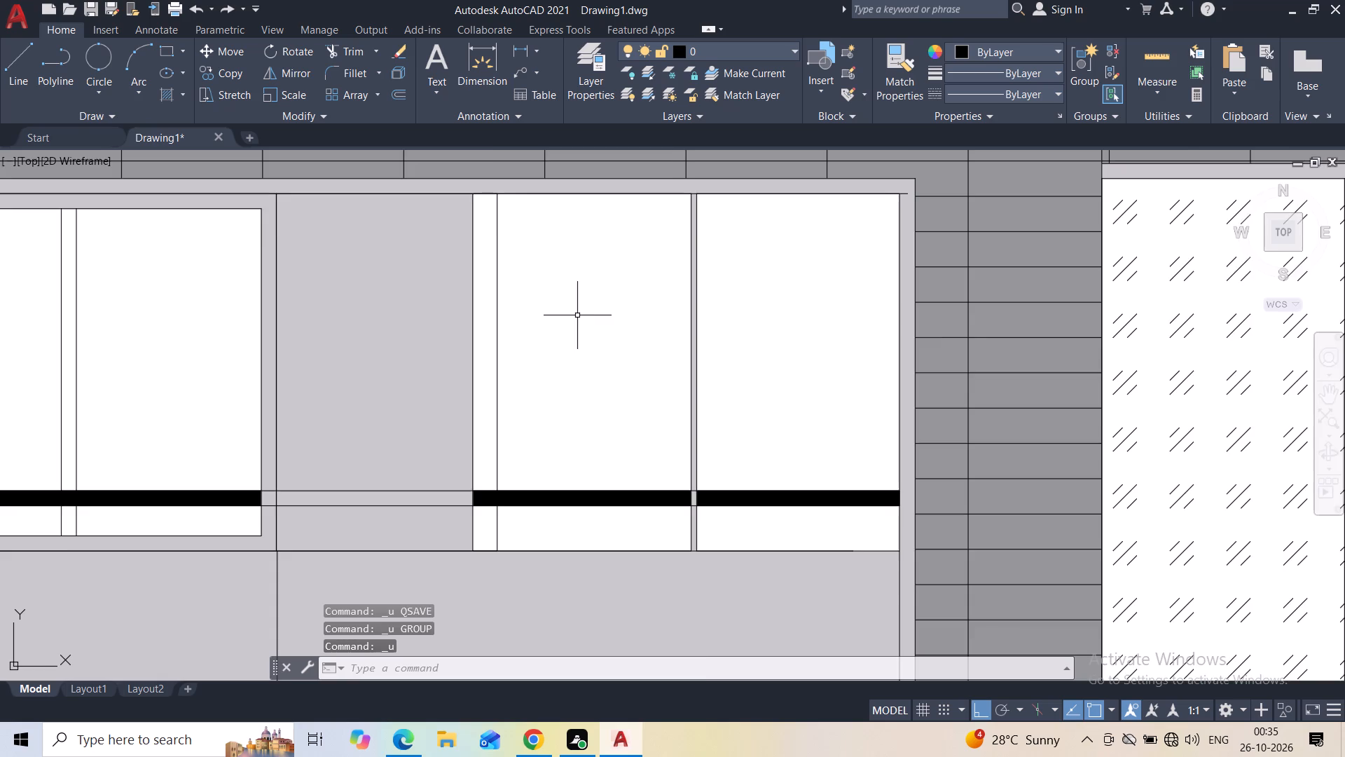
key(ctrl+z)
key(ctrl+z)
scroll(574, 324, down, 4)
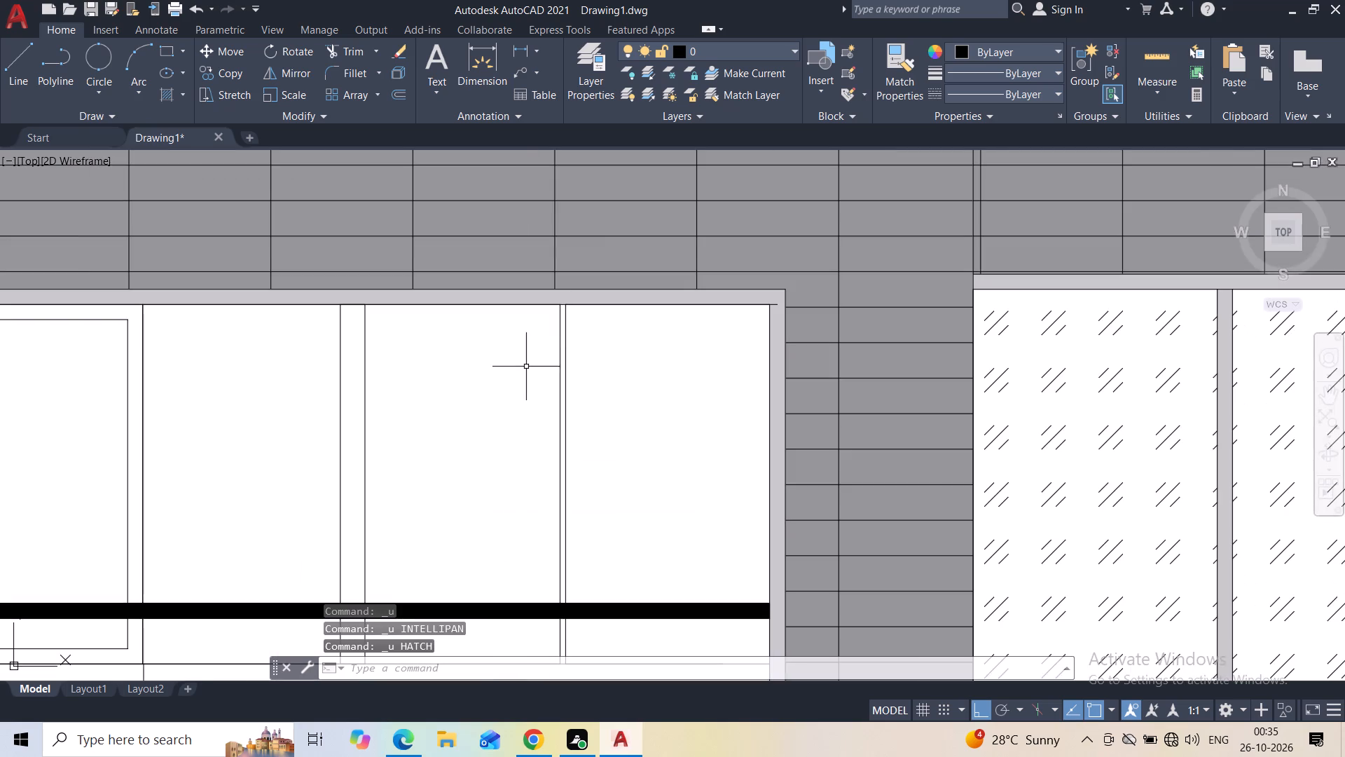
Fill the left railed window's wide mullion and the two-pane sash's frame and centre mullion, including below the railing, with solid 199,200,202 hatch.
middle_drag(524, 376, 663, 268)
key(h)
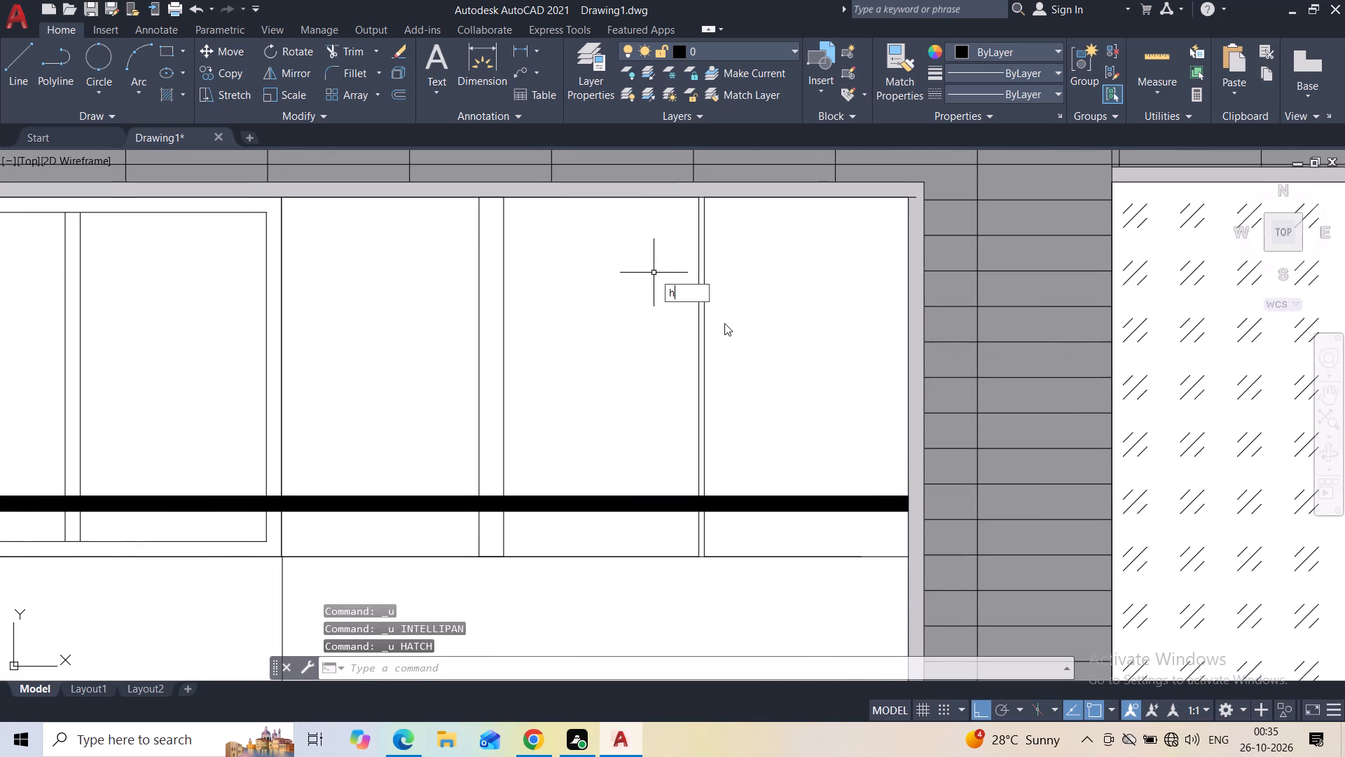
click(704, 314)
middle_drag(581, 340, 648, 308)
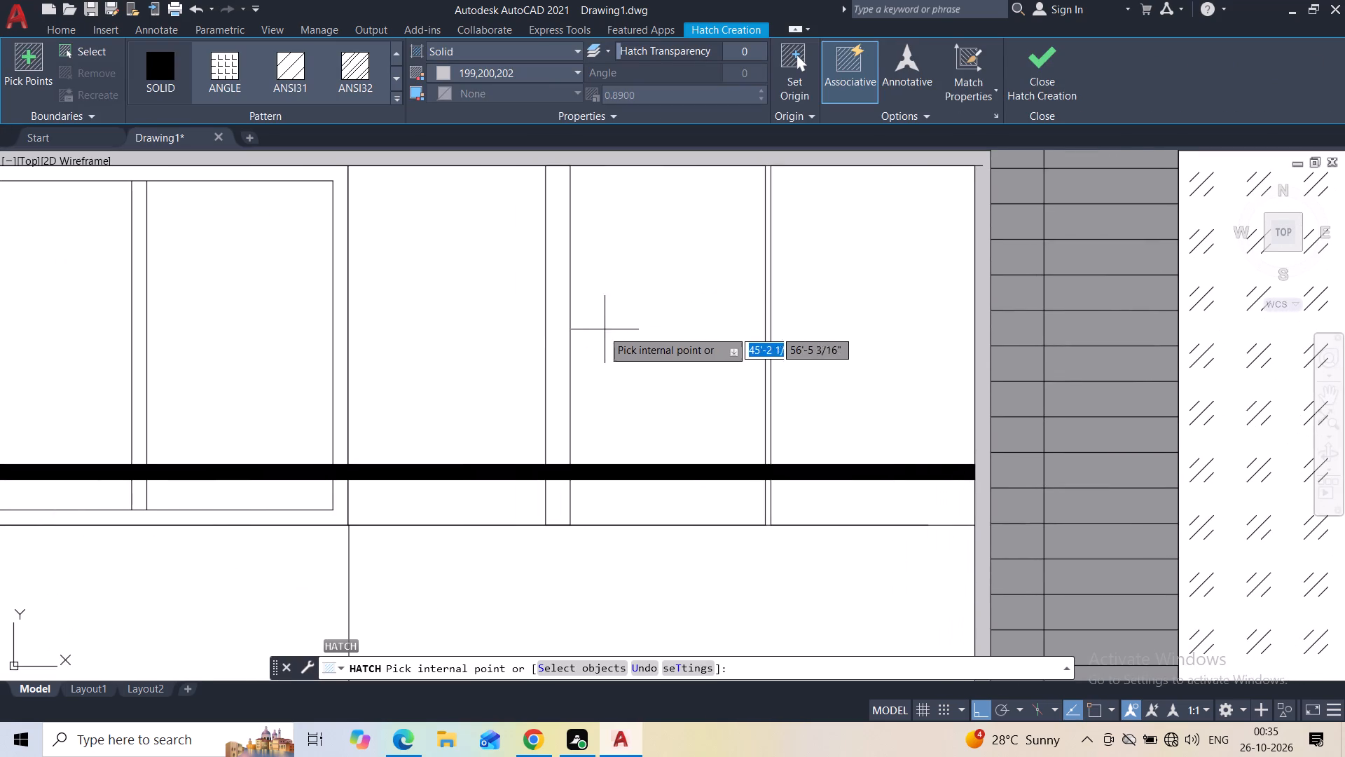
click(560, 329)
middle_drag(468, 346, 695, 282)
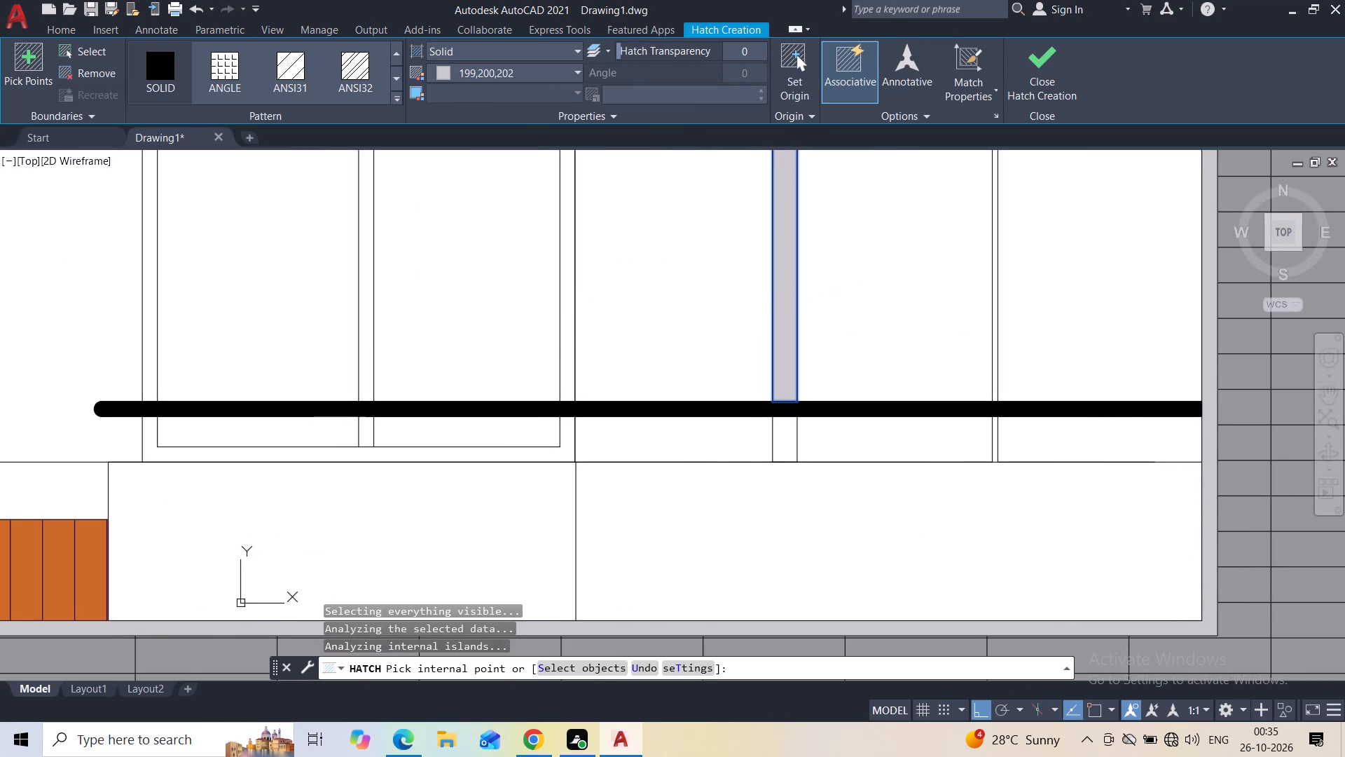
click(565, 314)
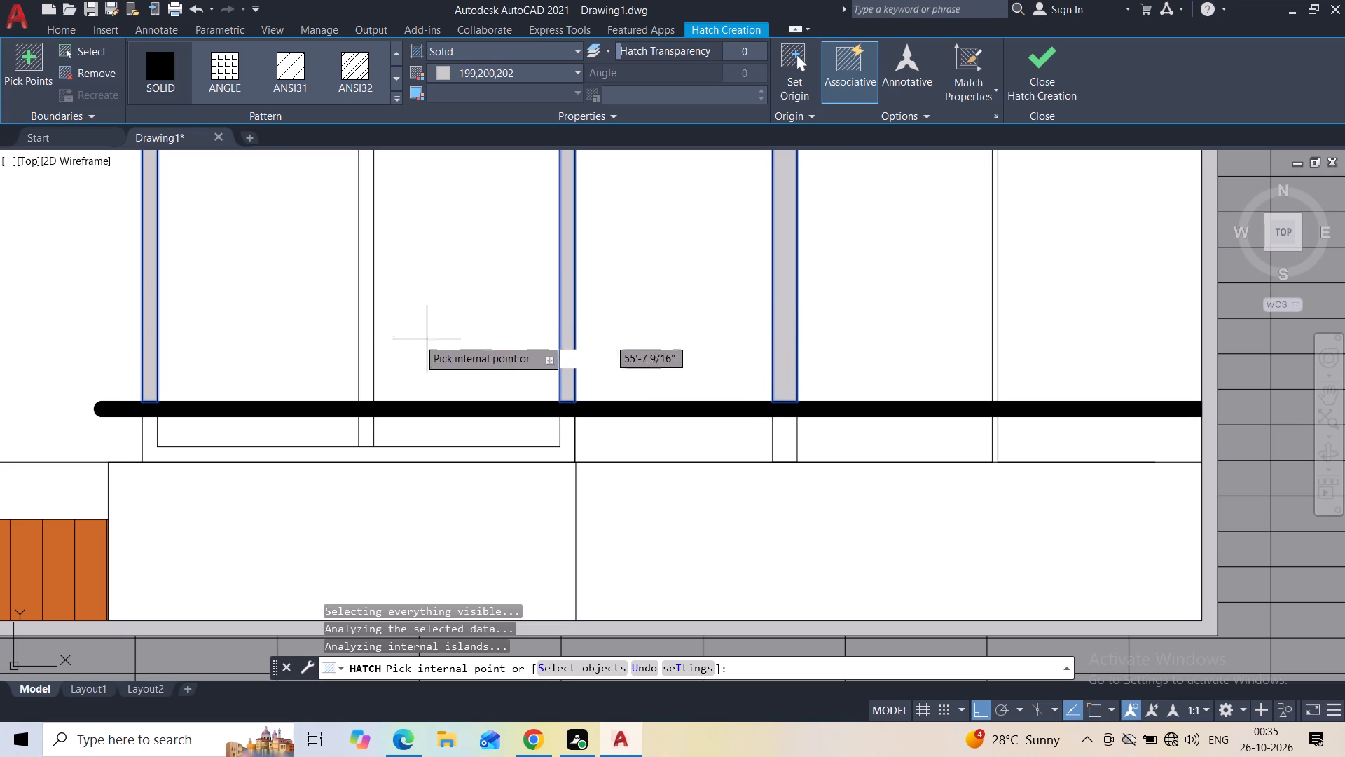
click(364, 323)
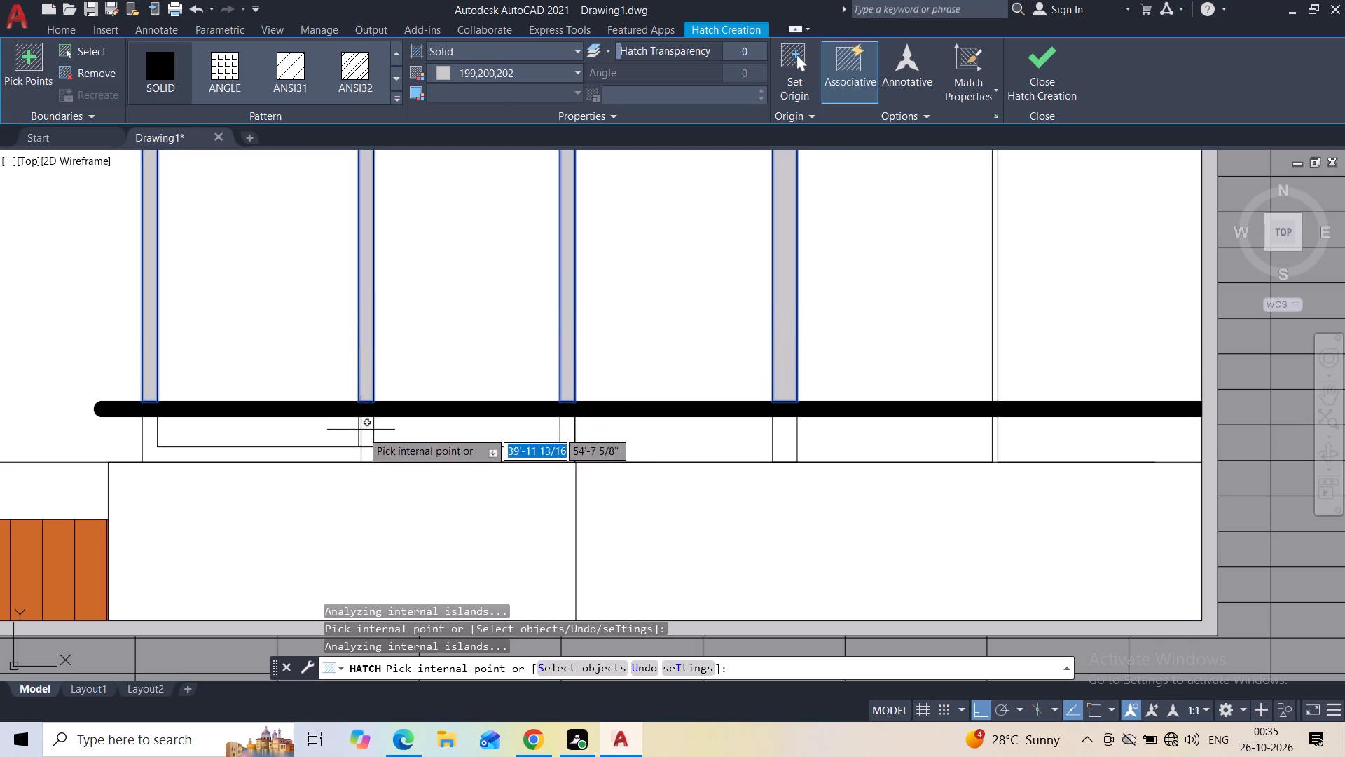
click(363, 432)
click(368, 461)
scroll(395, 477, down, 1)
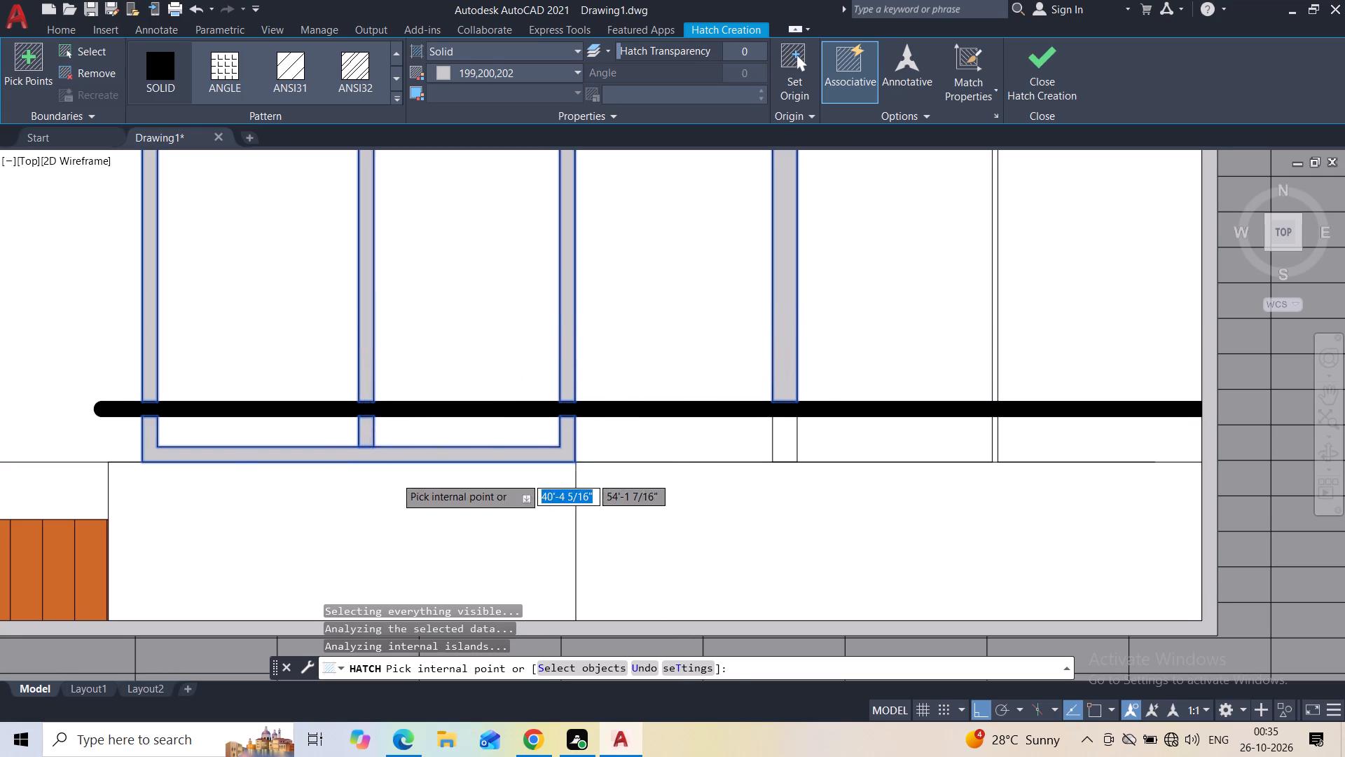
scroll(395, 477, down, 1)
middle_drag(396, 478, 495, 443)
scroll(332, 409, up, 1)
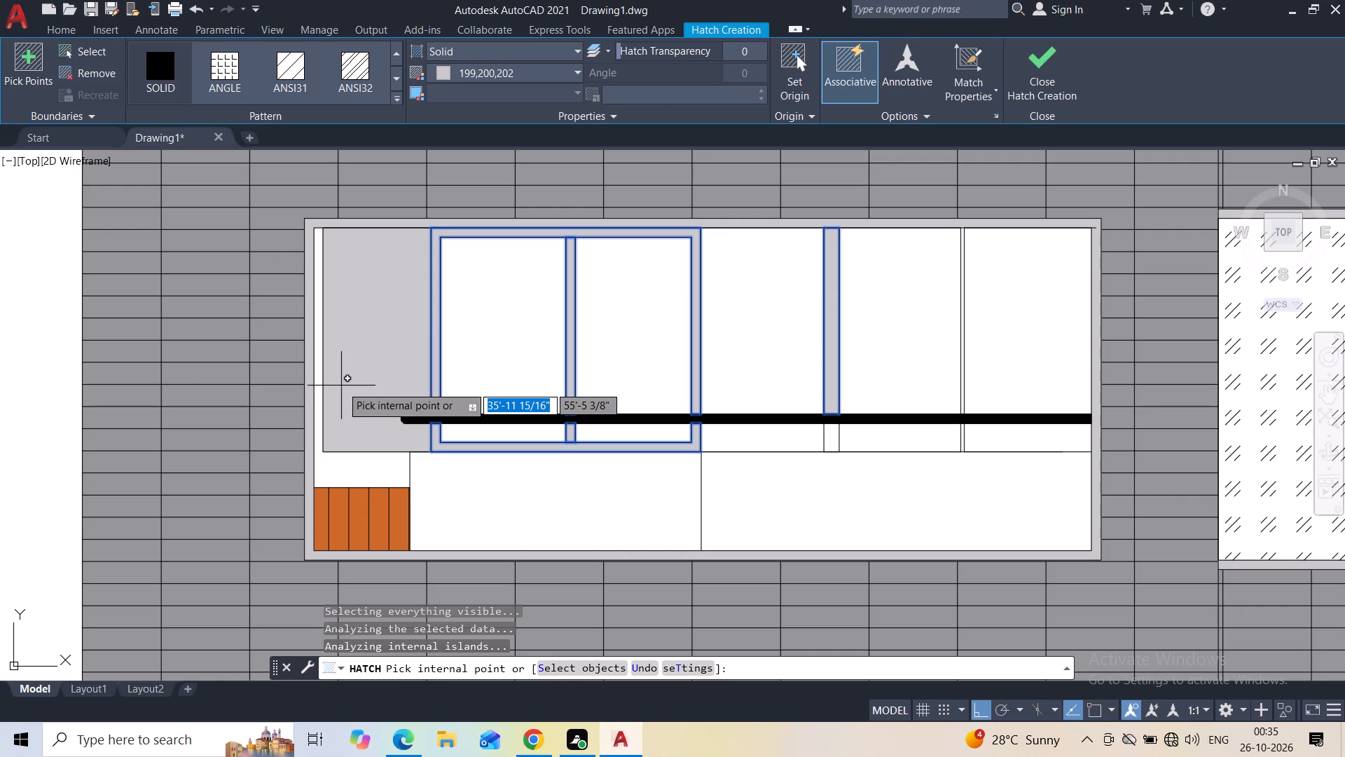
On the storey above, fill the left window's outer frame, its ends below the railing and both mullions with the solid light-grey hatch.
scroll(345, 323, down, 1)
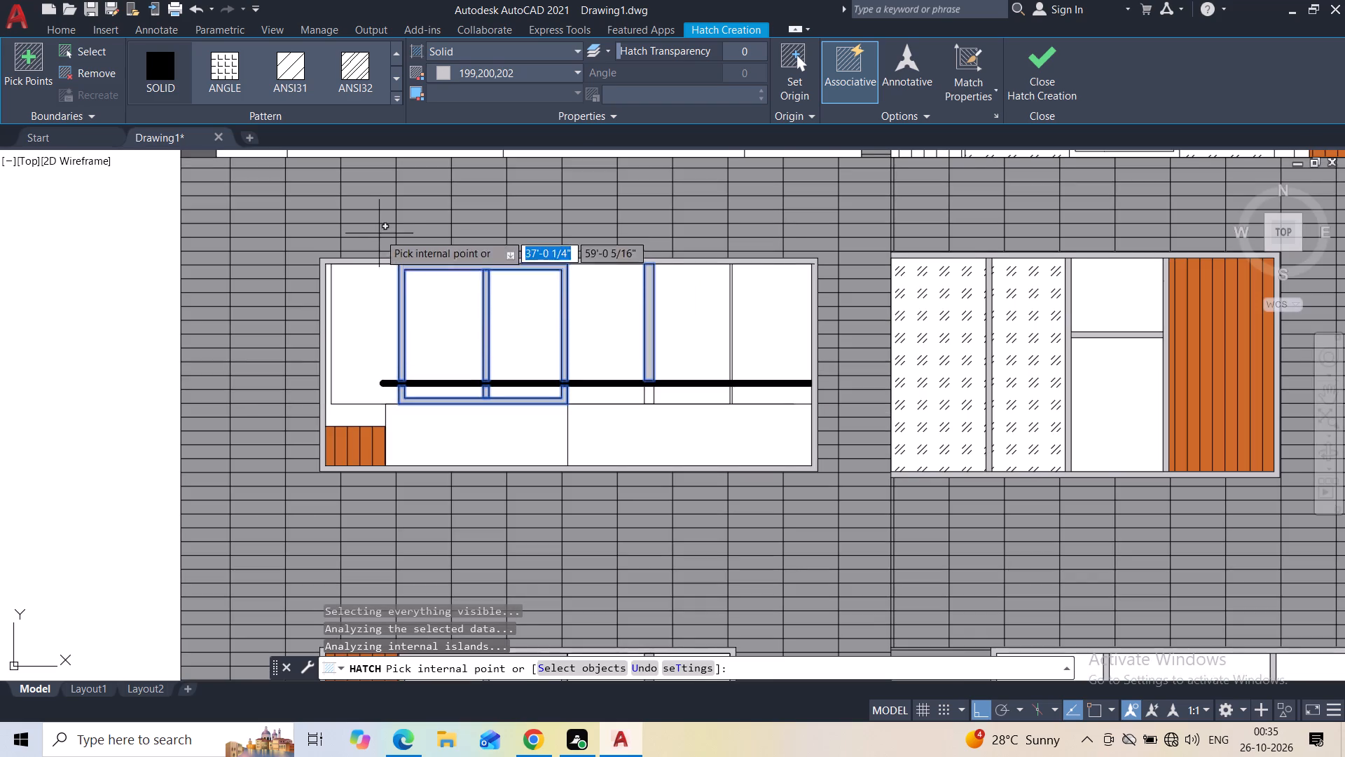
middle_drag(379, 233, 336, 416)
scroll(324, 407, down, 2)
scroll(306, 296, up, 3)
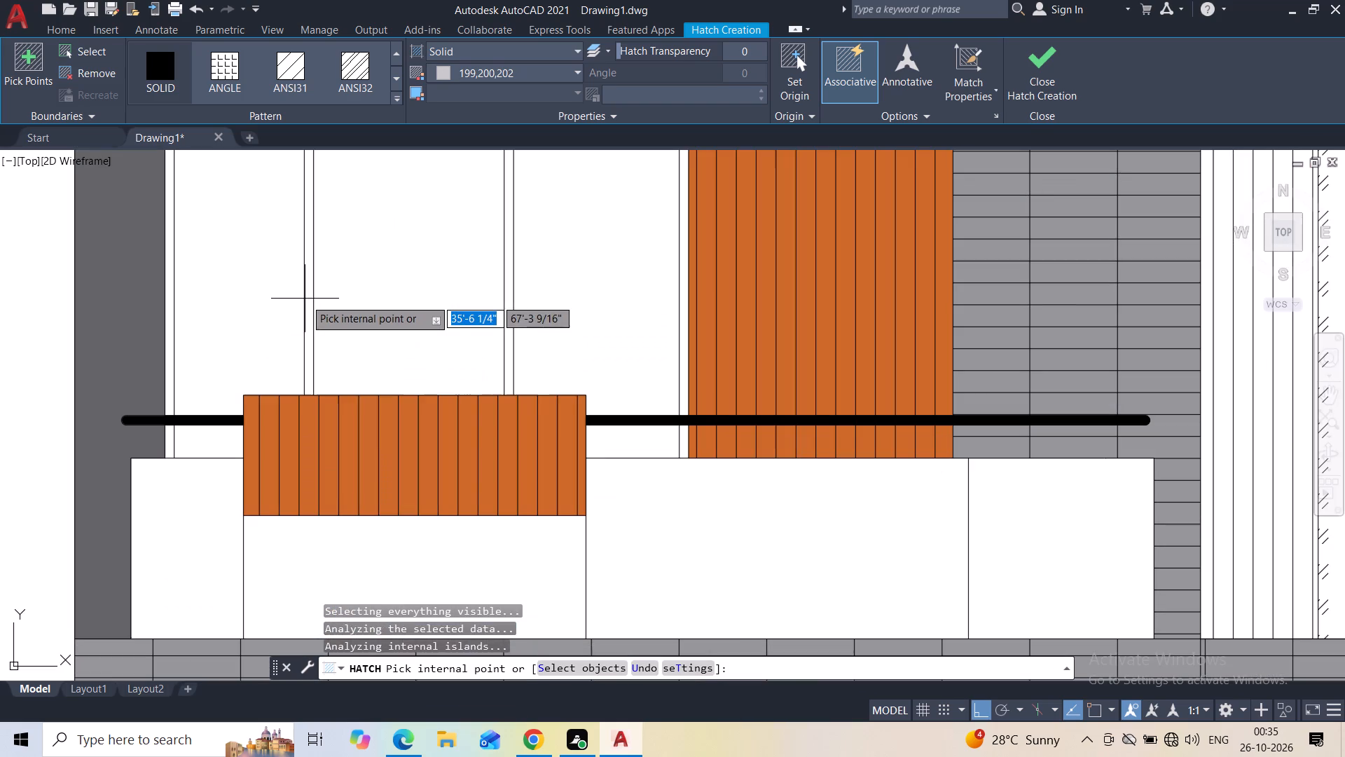
click(307, 291)
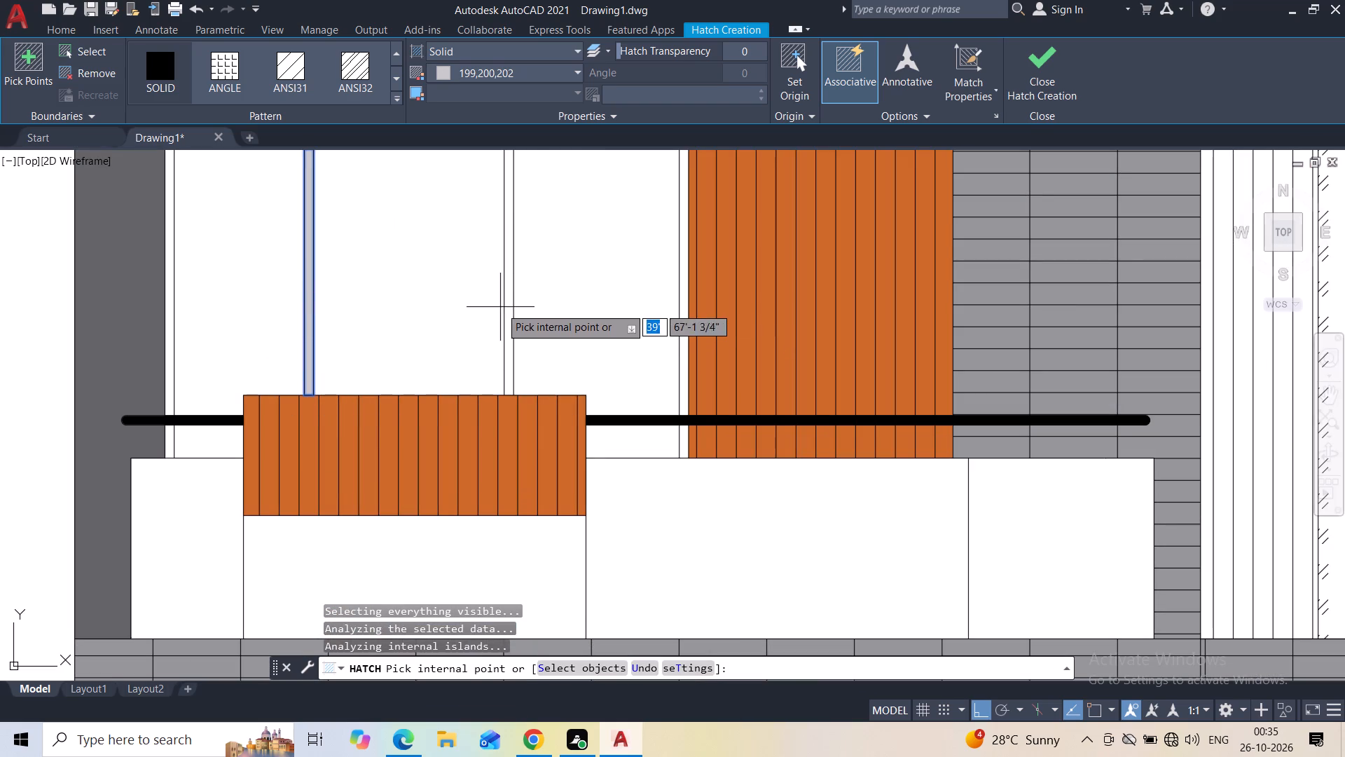
click(508, 311)
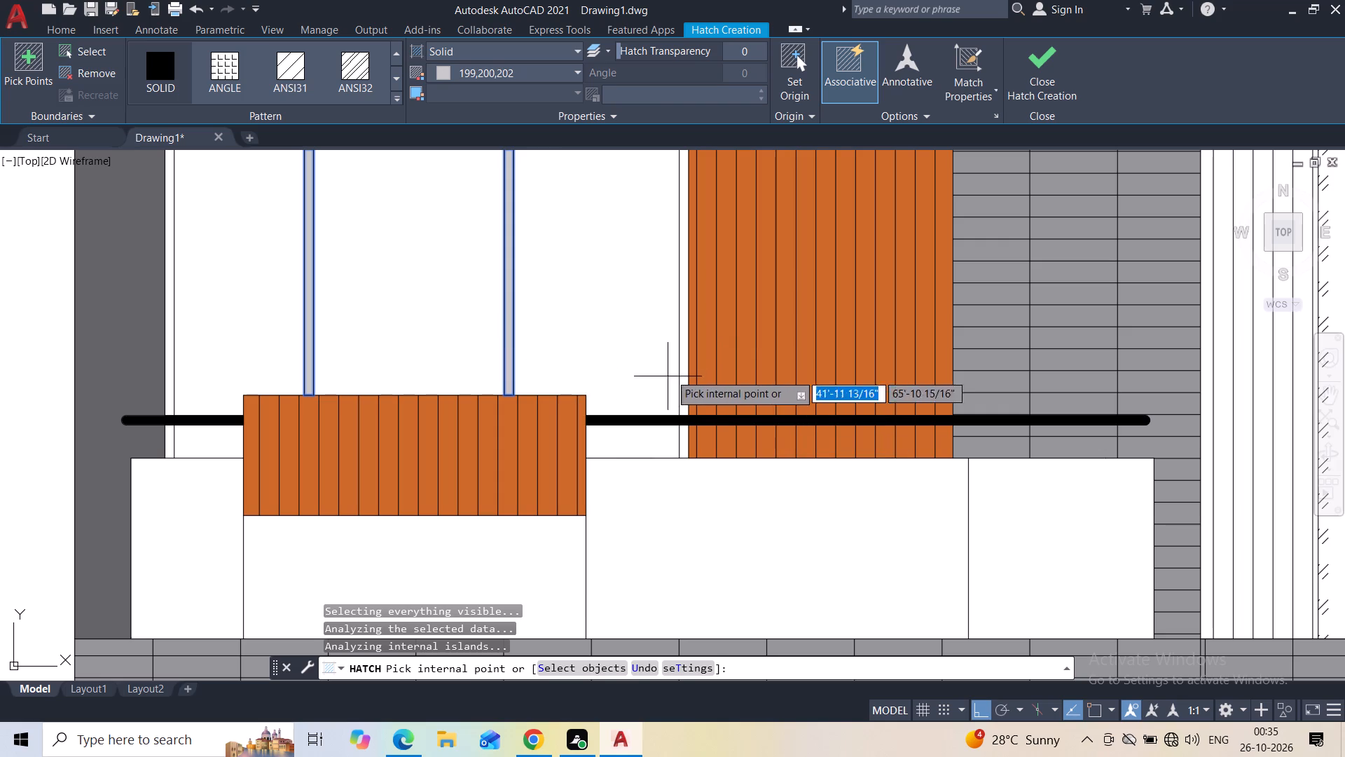
click(684, 361)
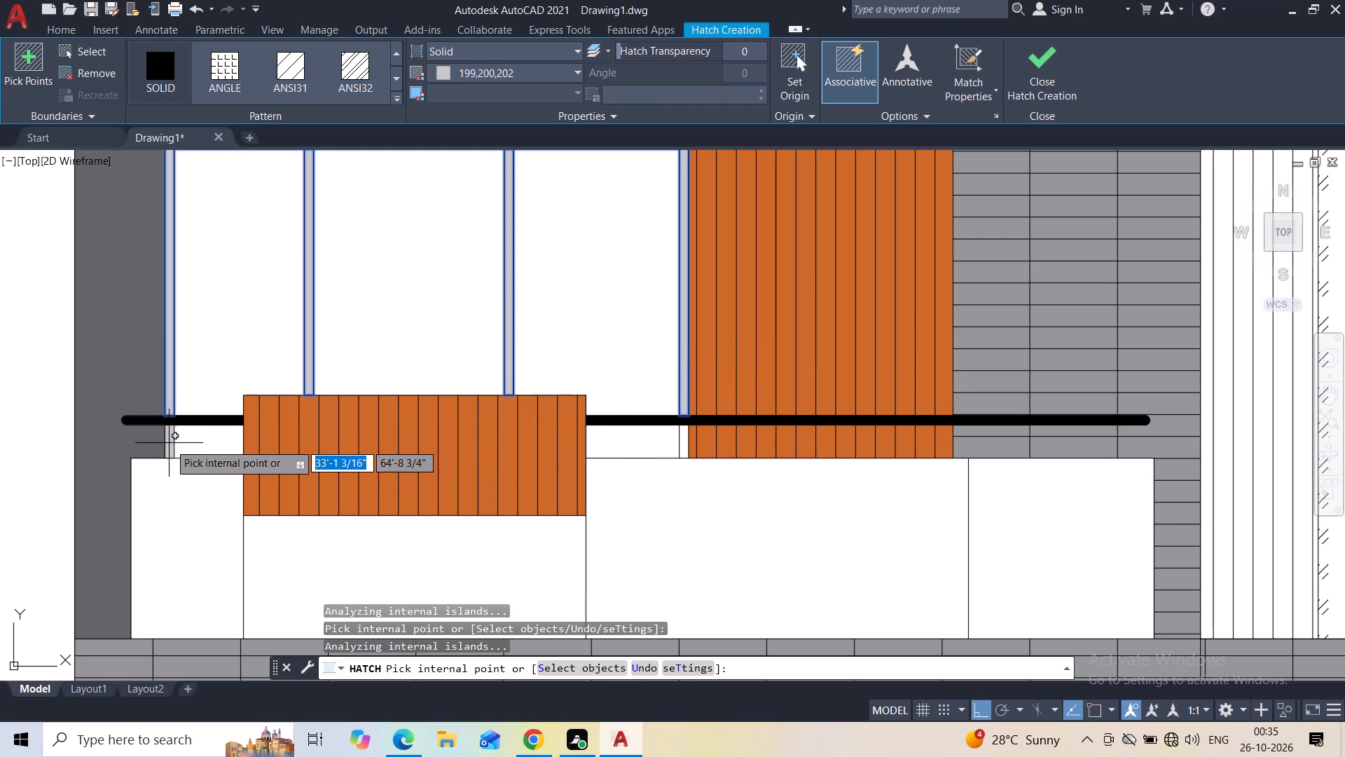
click(167, 444)
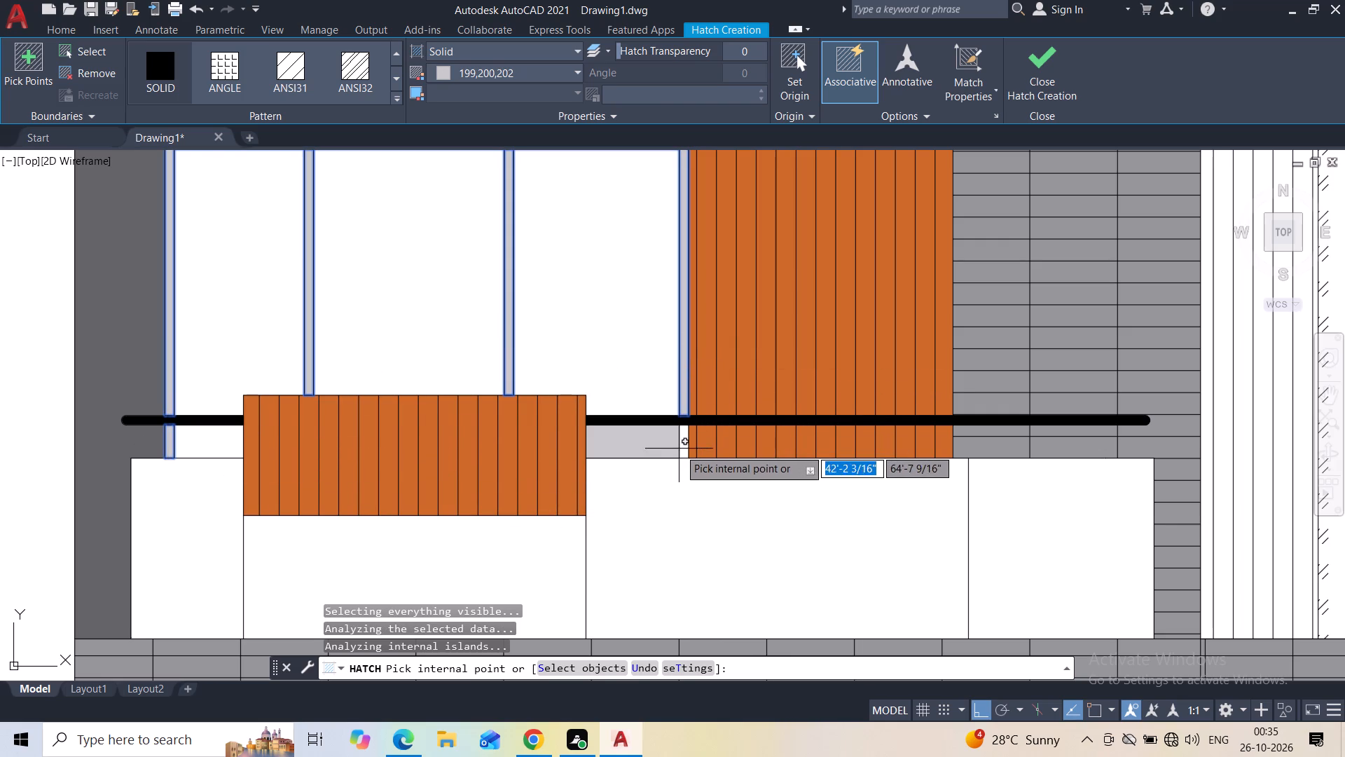
click(683, 445)
On the same storey, fill the frame of the tall centre pane between the two glass-hatched panels with solid light grey.
scroll(665, 481, down, 2)
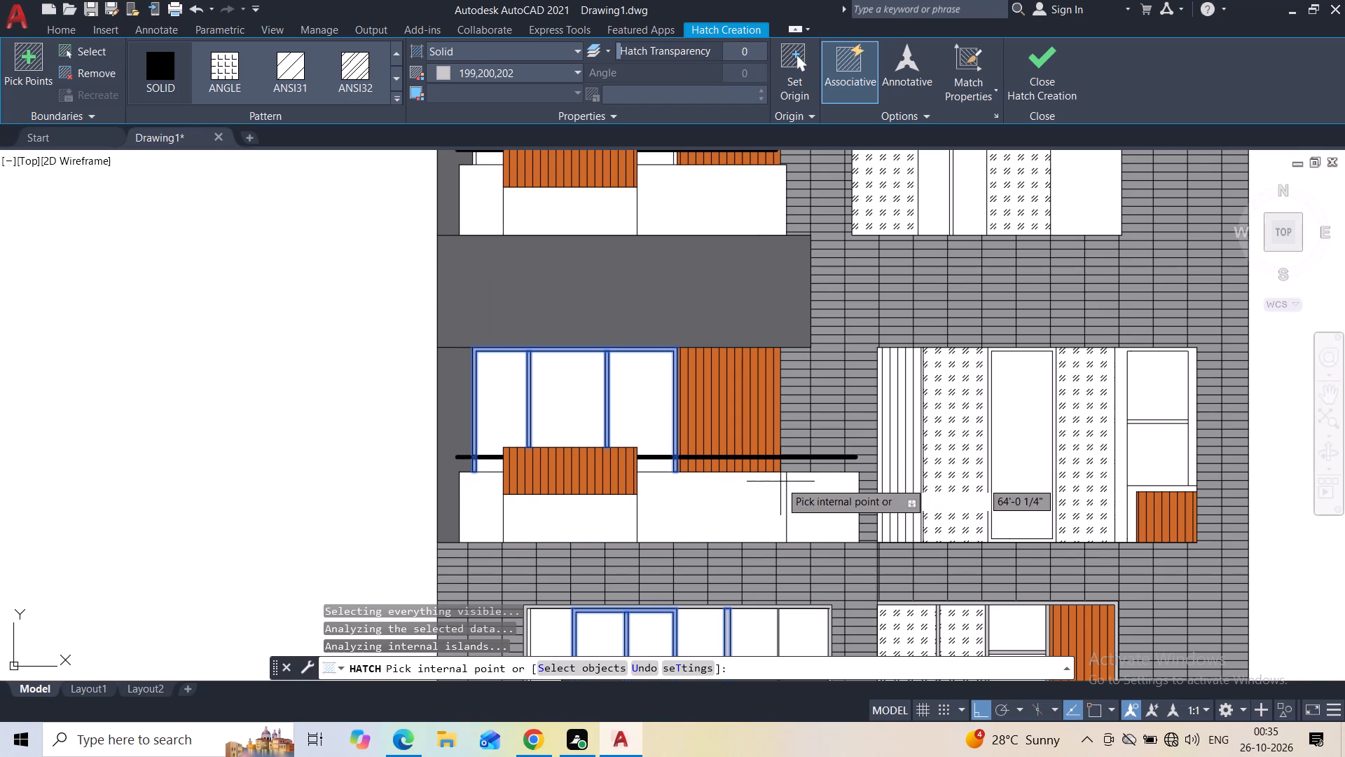
middle_drag(950, 402, 680, 317)
scroll(703, 379, up, 4)
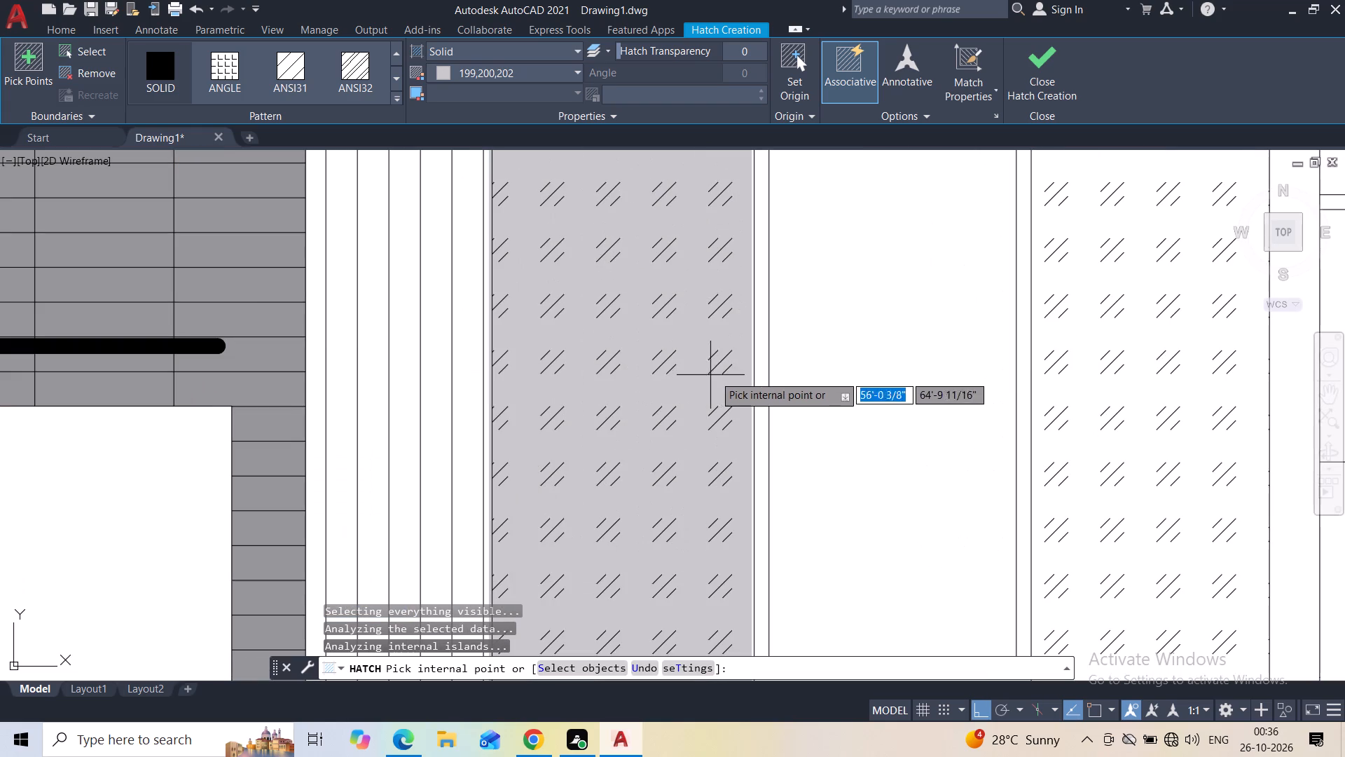
click(760, 358)
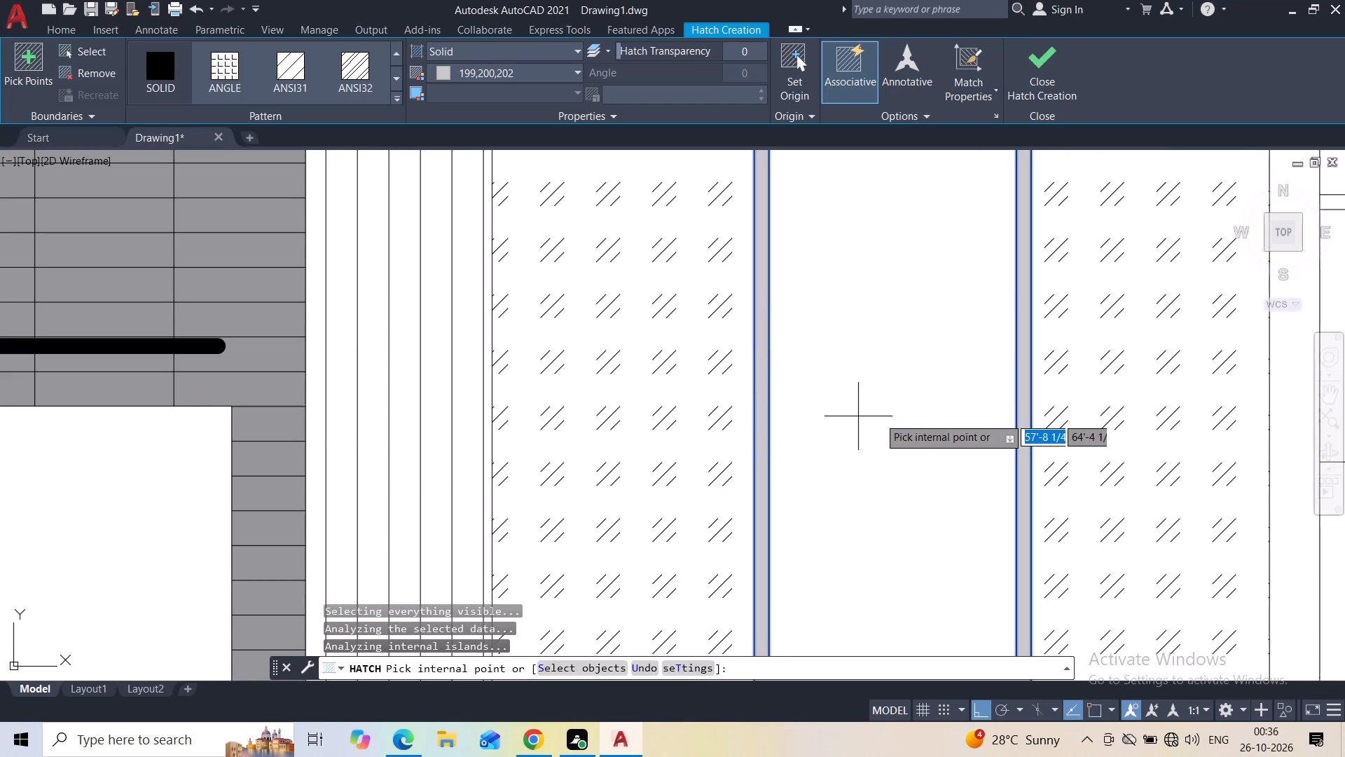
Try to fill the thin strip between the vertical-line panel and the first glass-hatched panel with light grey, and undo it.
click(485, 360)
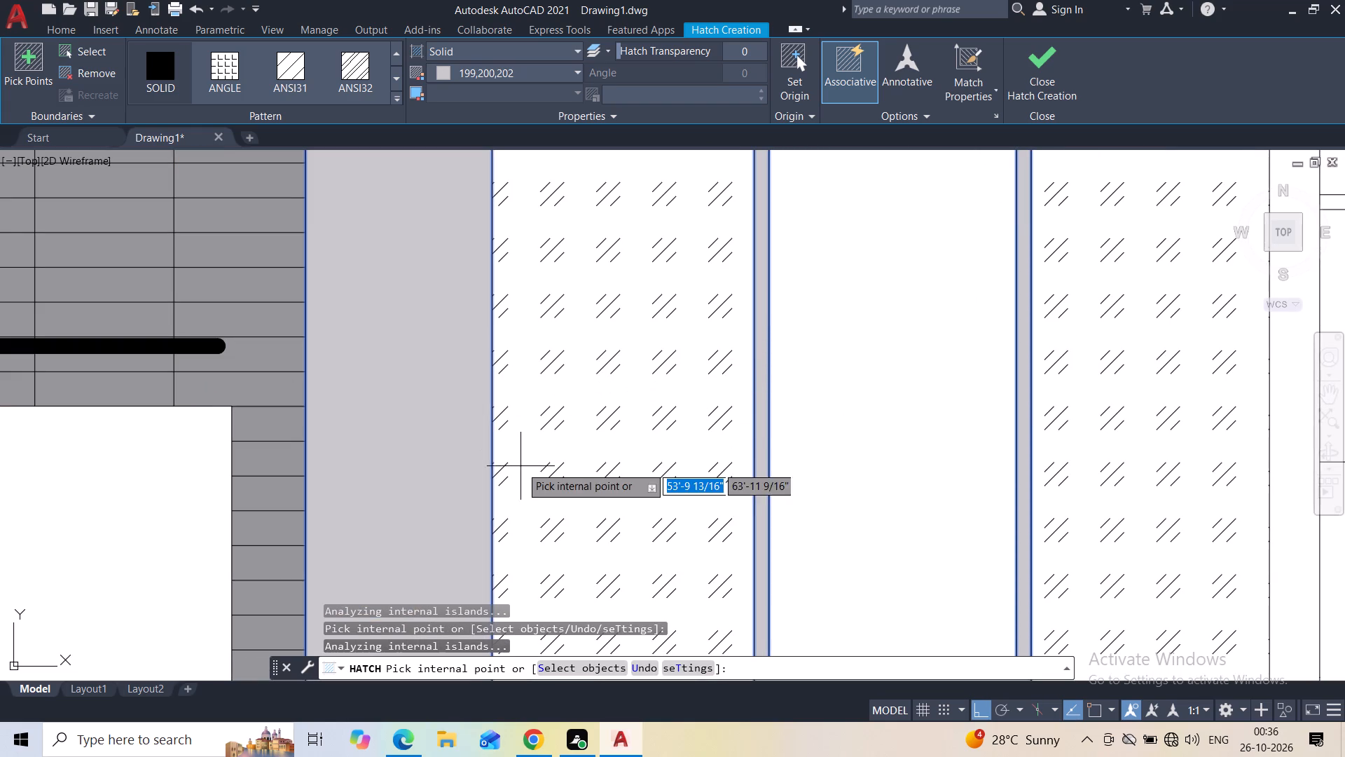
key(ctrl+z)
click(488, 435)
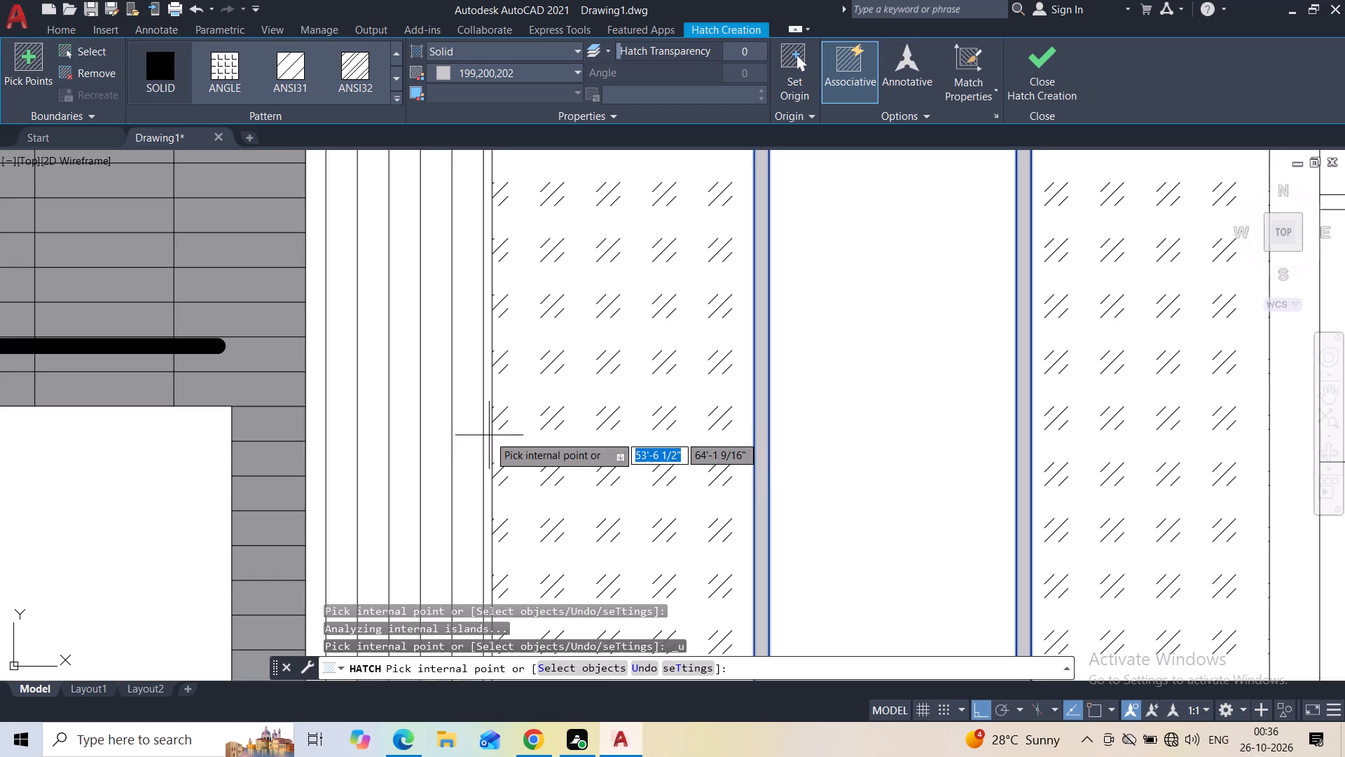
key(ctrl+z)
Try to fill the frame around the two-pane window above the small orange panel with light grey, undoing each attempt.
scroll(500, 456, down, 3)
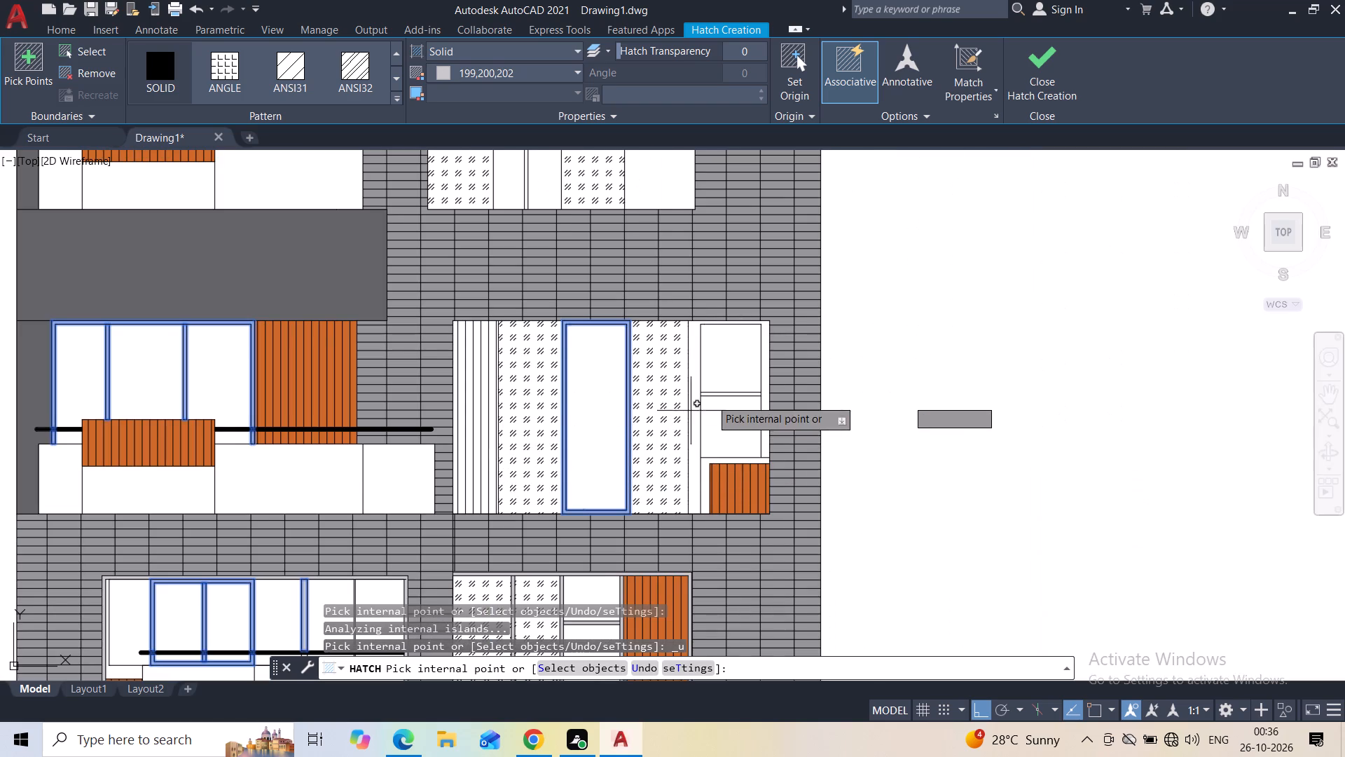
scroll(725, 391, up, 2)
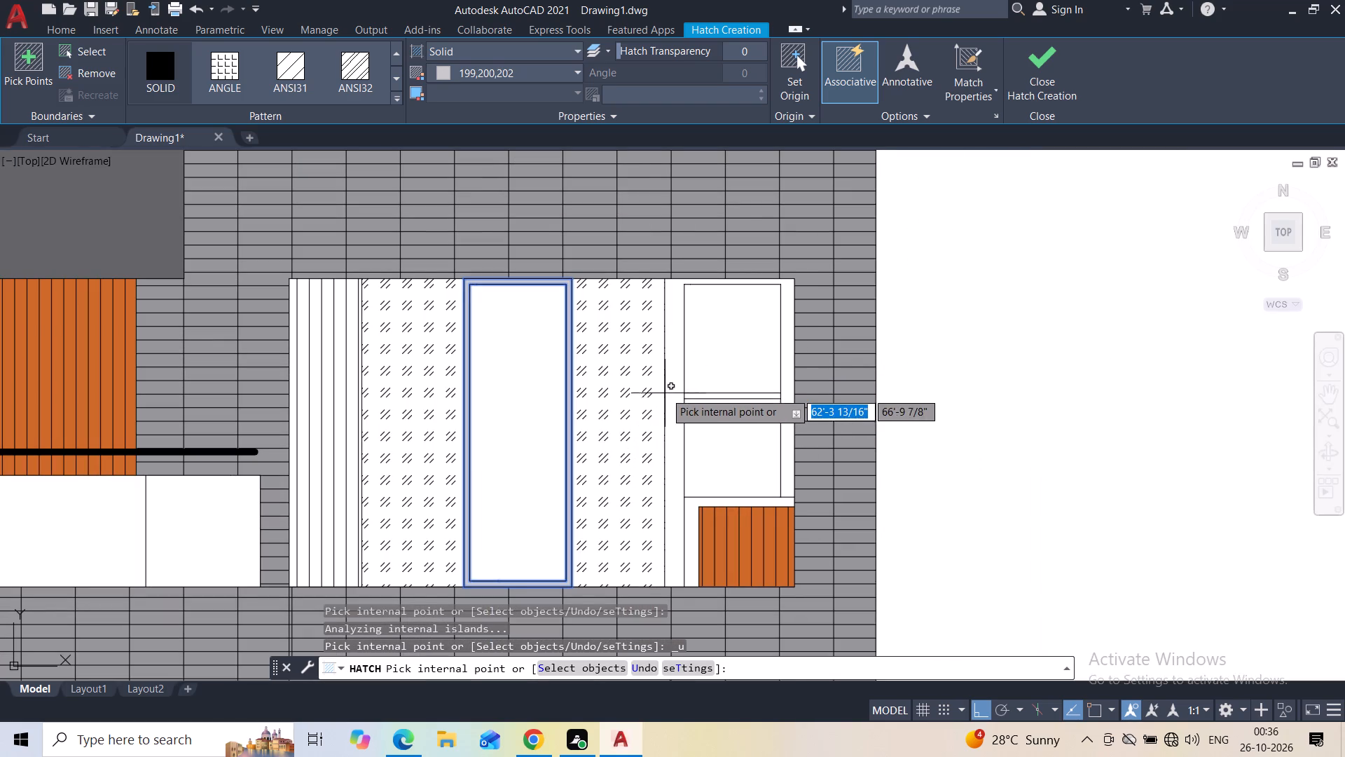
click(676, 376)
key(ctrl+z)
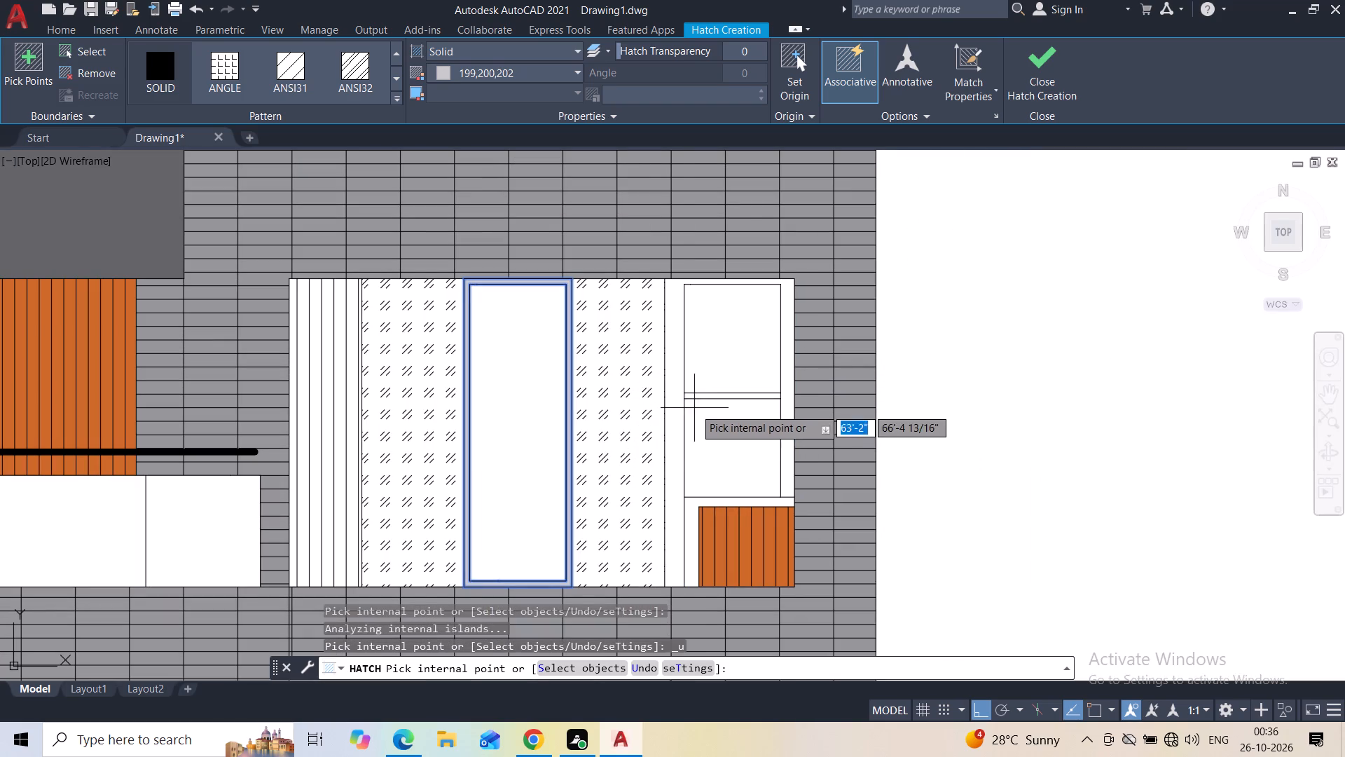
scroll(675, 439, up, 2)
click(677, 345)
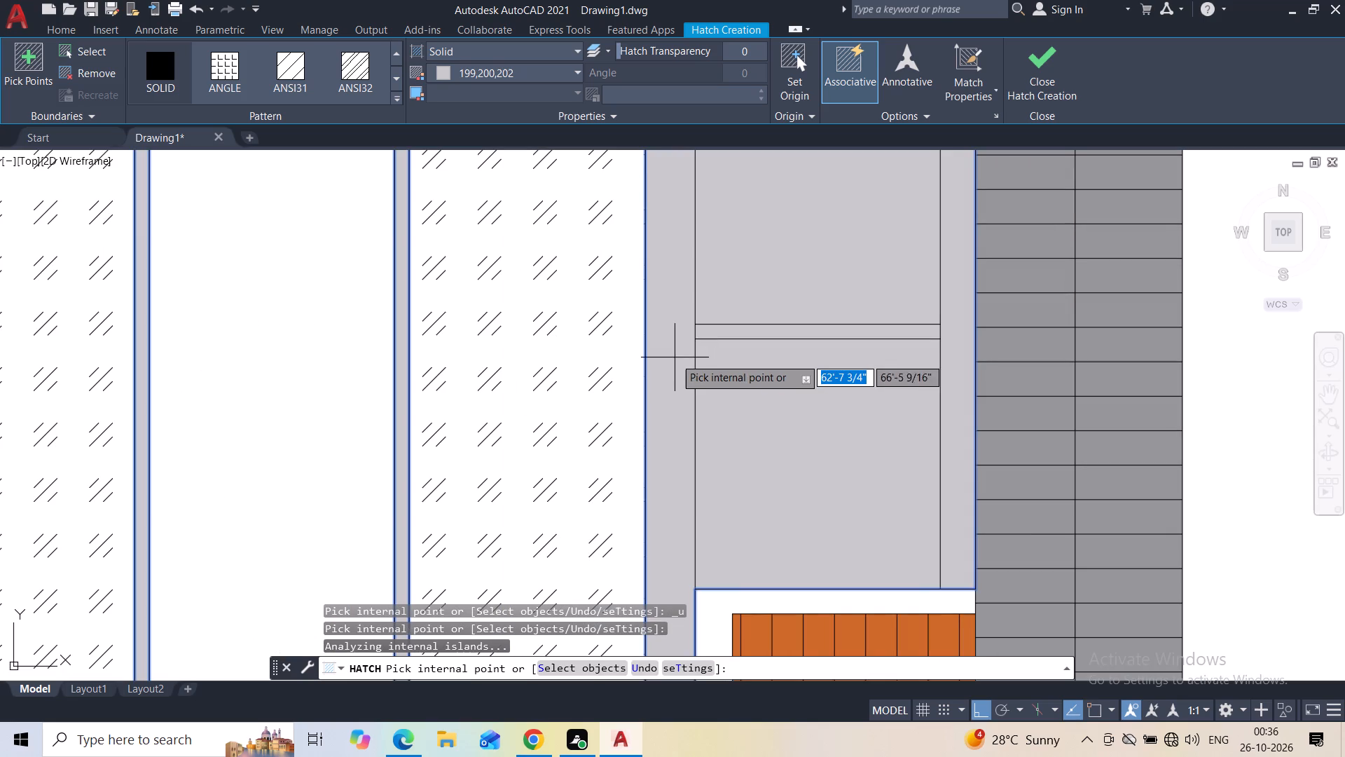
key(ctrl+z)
Fill the outer frame of the two-pane window above the small orange panel with the solid light-grey hatch.
scroll(645, 371, down, 3)
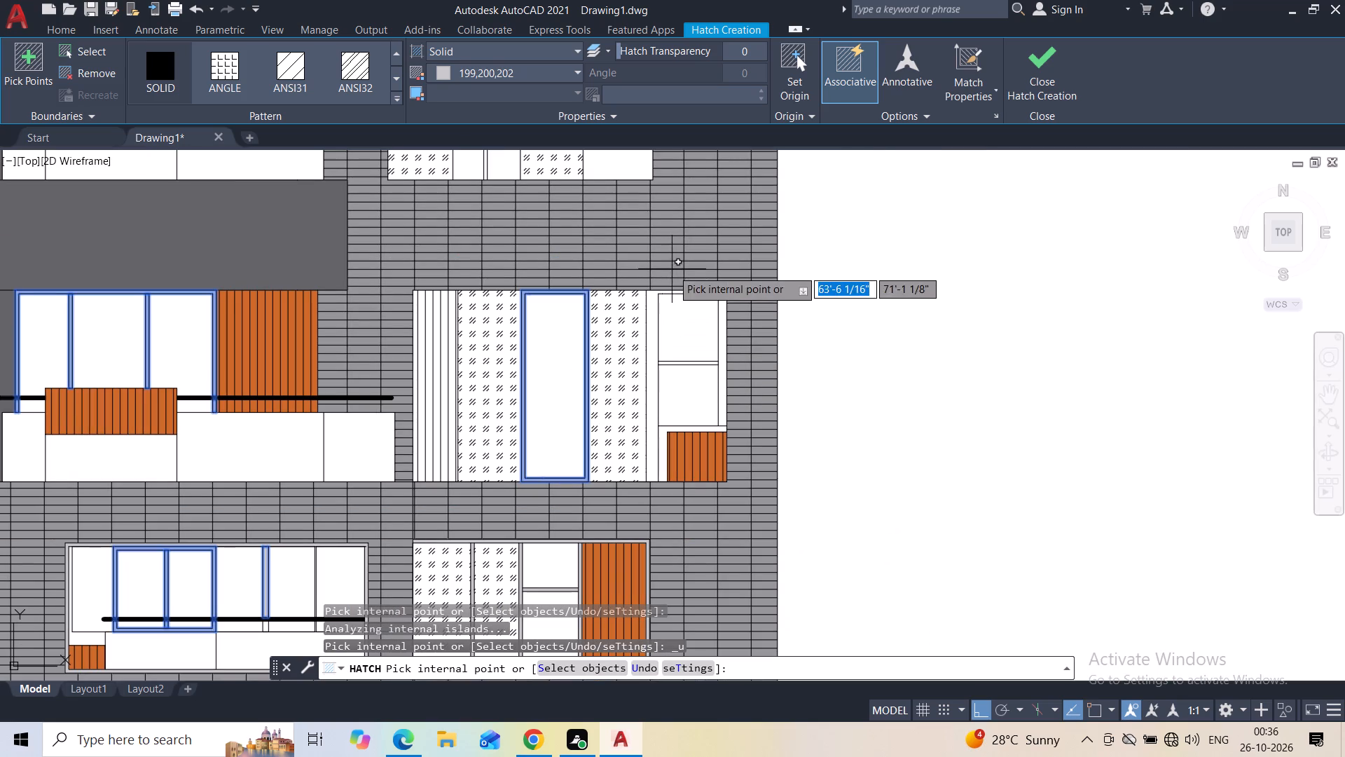
click(724, 347)
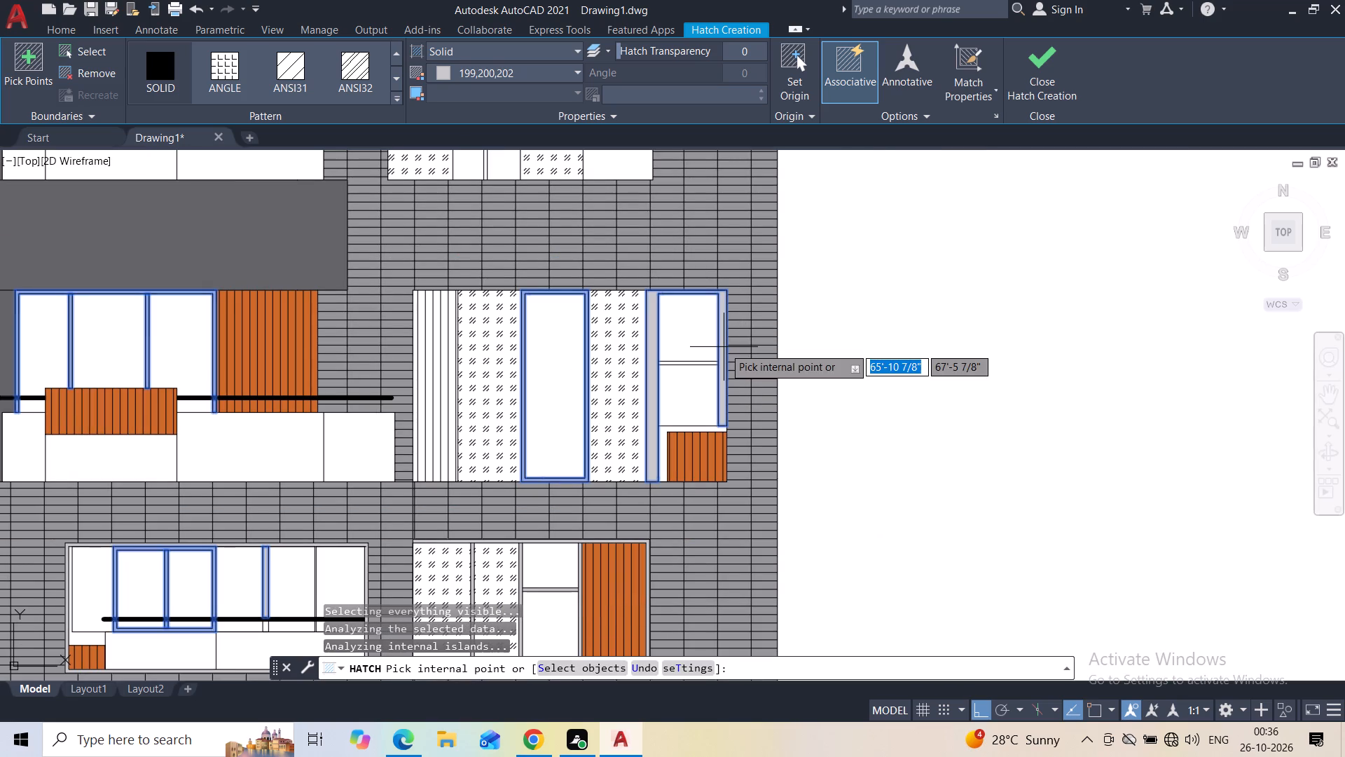
One storey up, fill the right opening's thin vertical mullion and the horizontal crossbar of its last section with solid light grey.
middle_drag(654, 241, 661, 460)
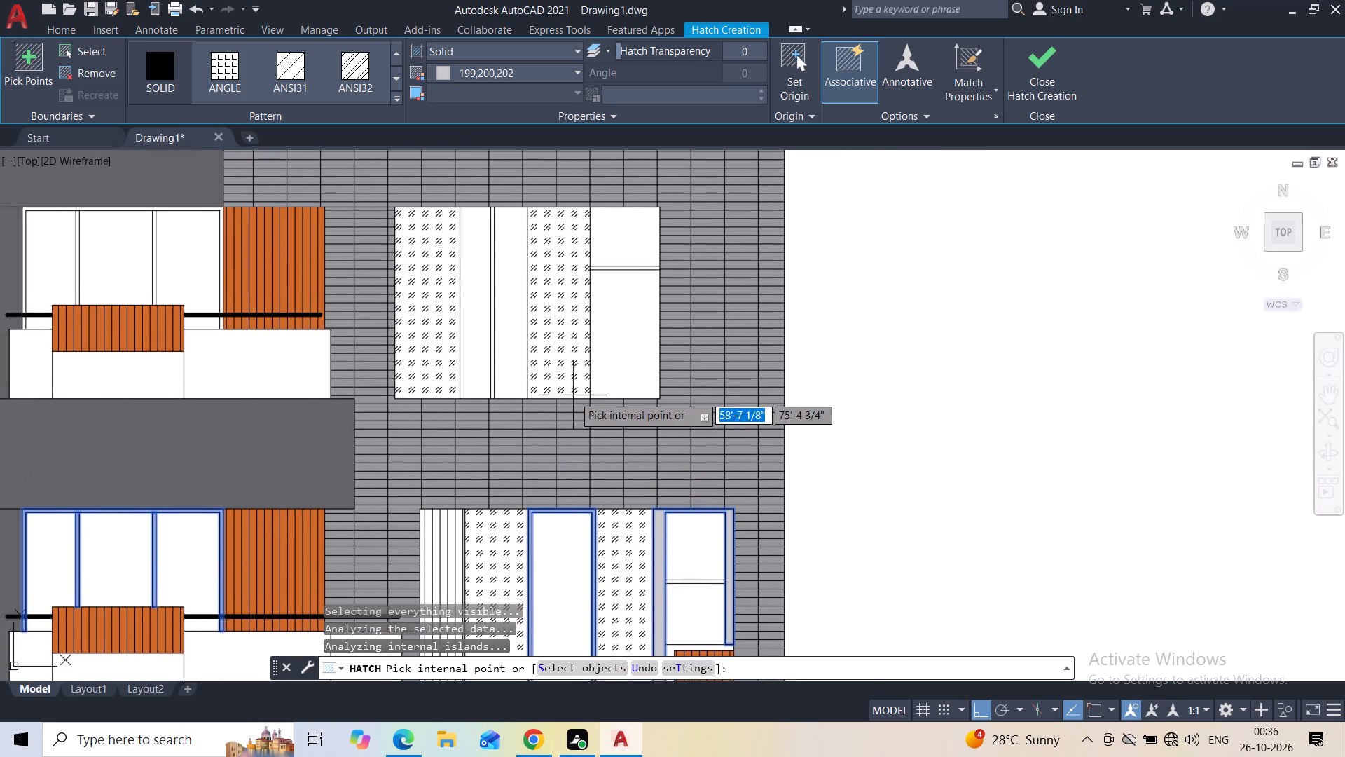
scroll(502, 356, up, 3)
click(457, 353)
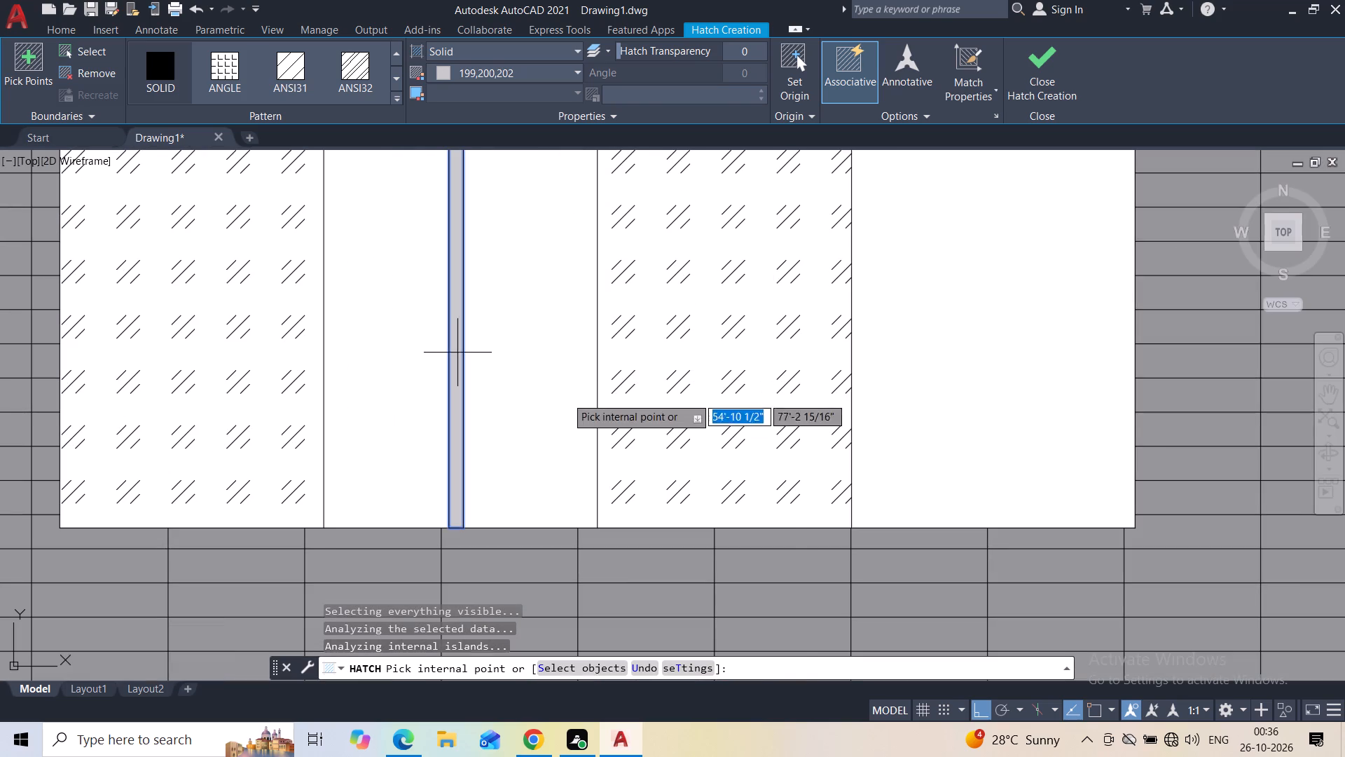
scroll(581, 403, down, 2)
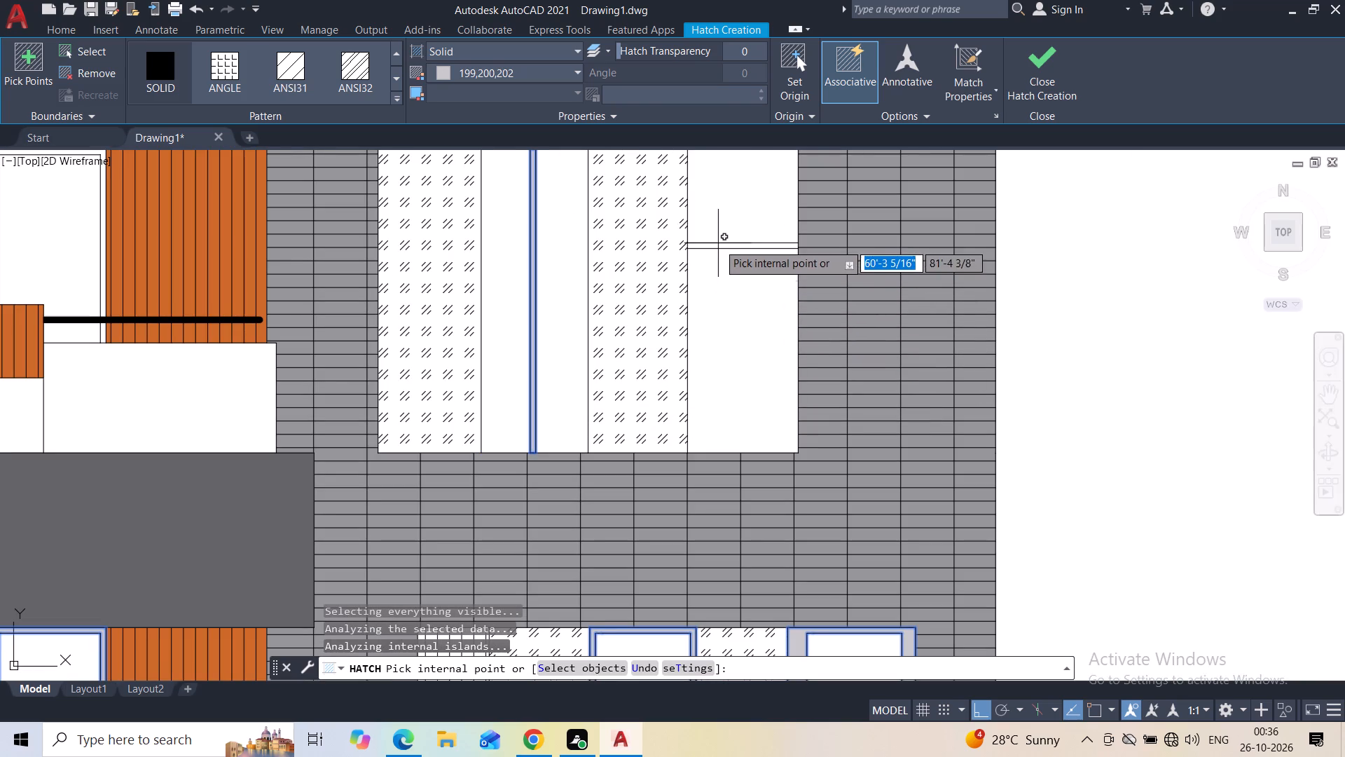
click(718, 246)
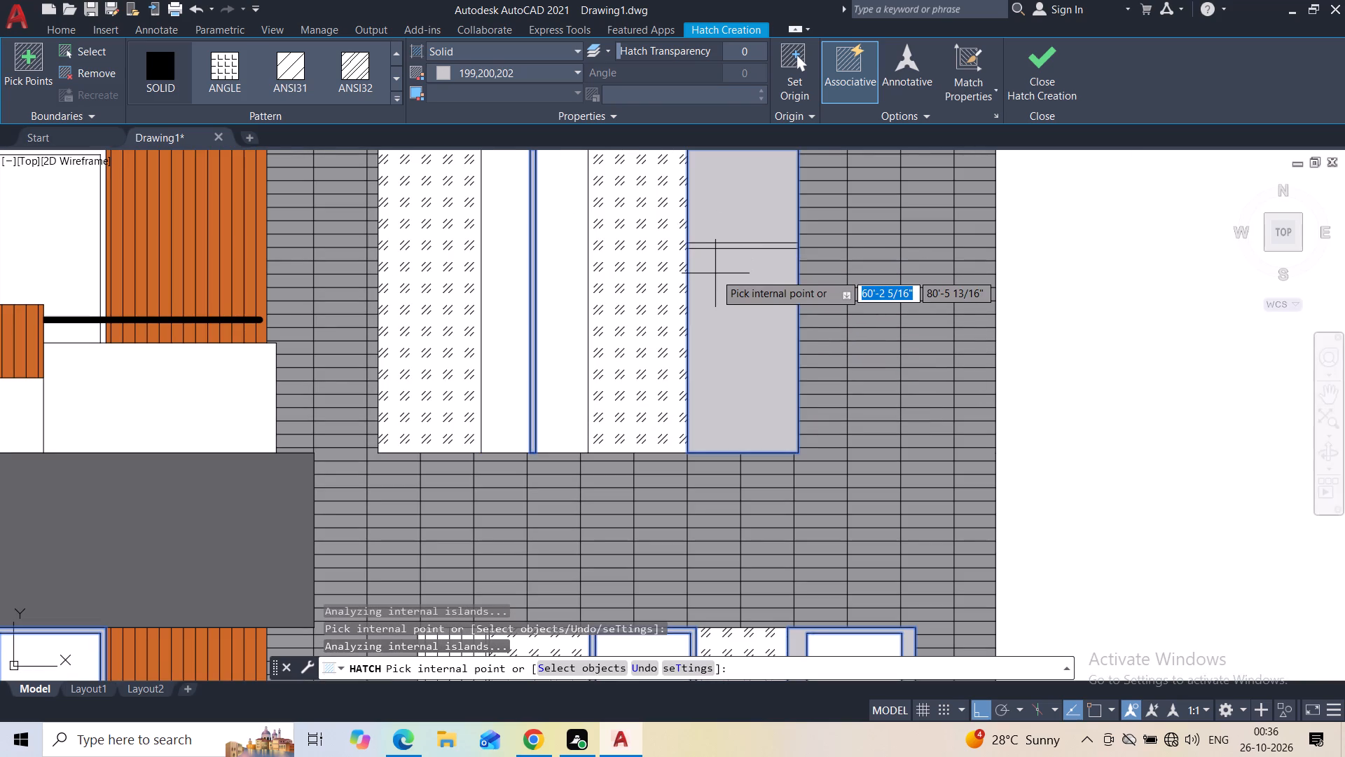
key(ctrl+z)
scroll(717, 254, up, 2)
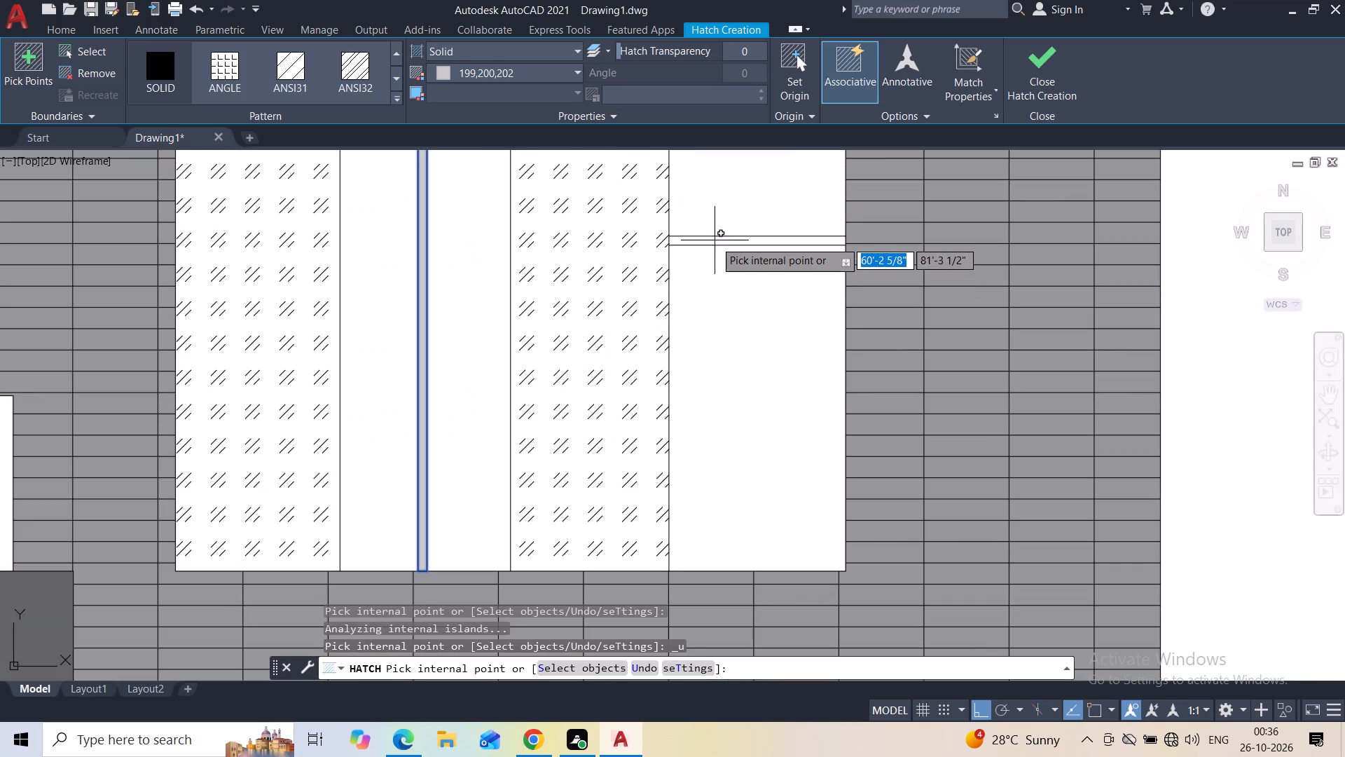
click(715, 240)
Fill the outer frame and both mullions of the three-pane window beside this storey's orange panel with solid light grey.
scroll(702, 277, down, 2)
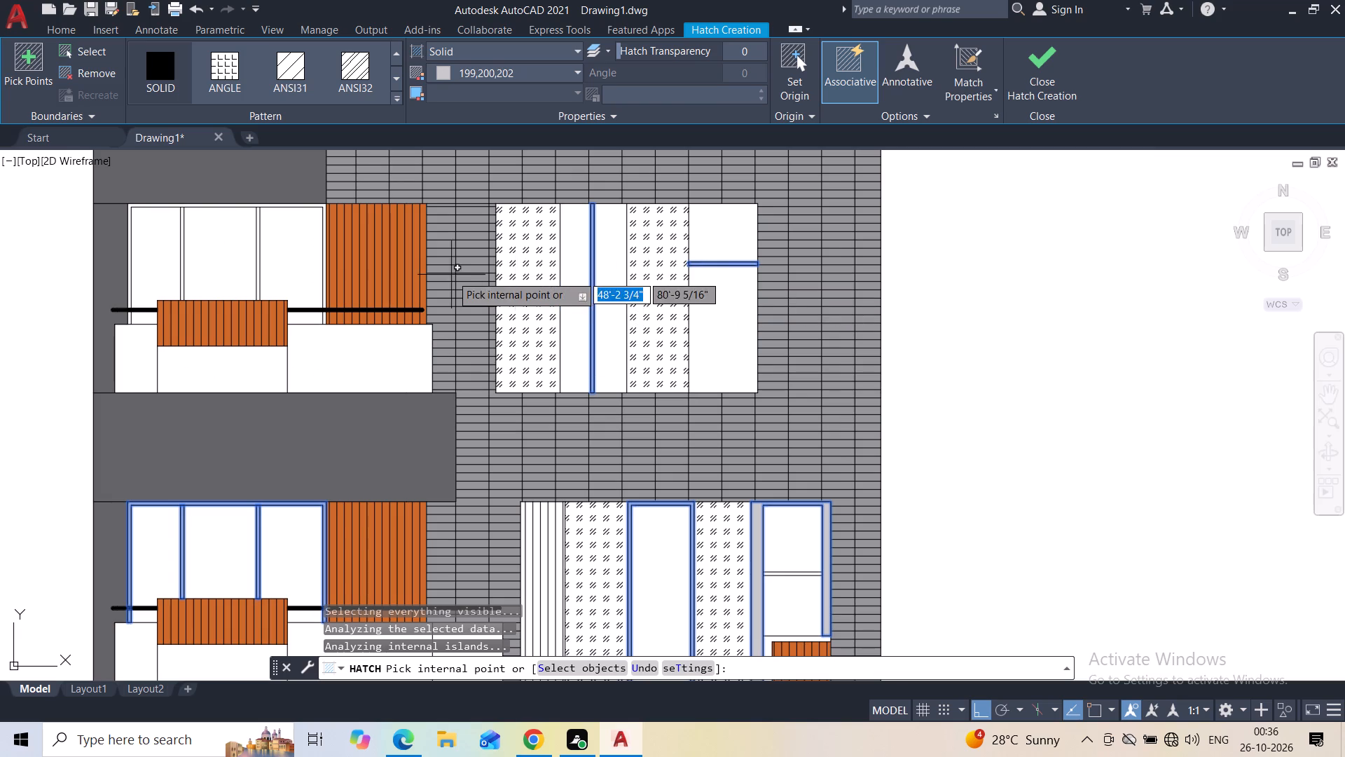
middle_drag(481, 318, 705, 393)
scroll(468, 321, up, 1)
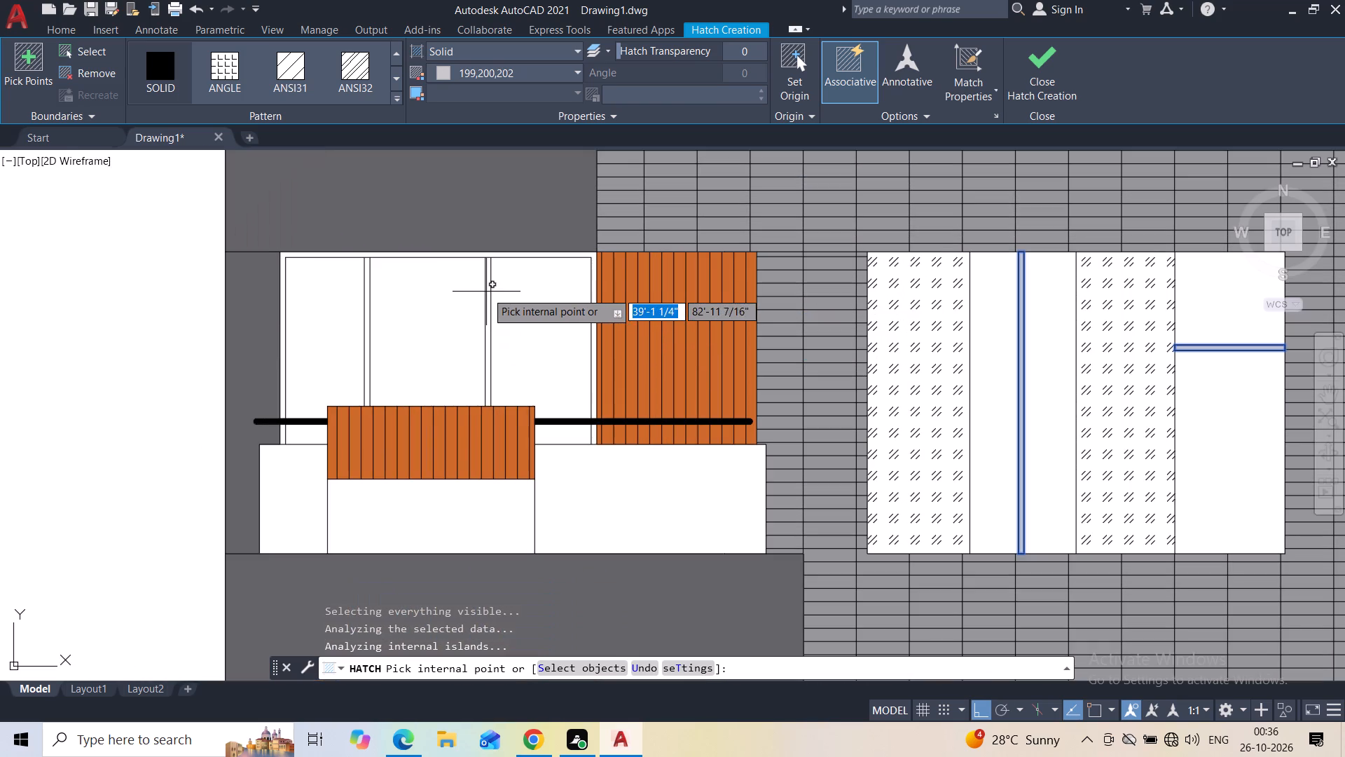
click(488, 290)
click(494, 256)
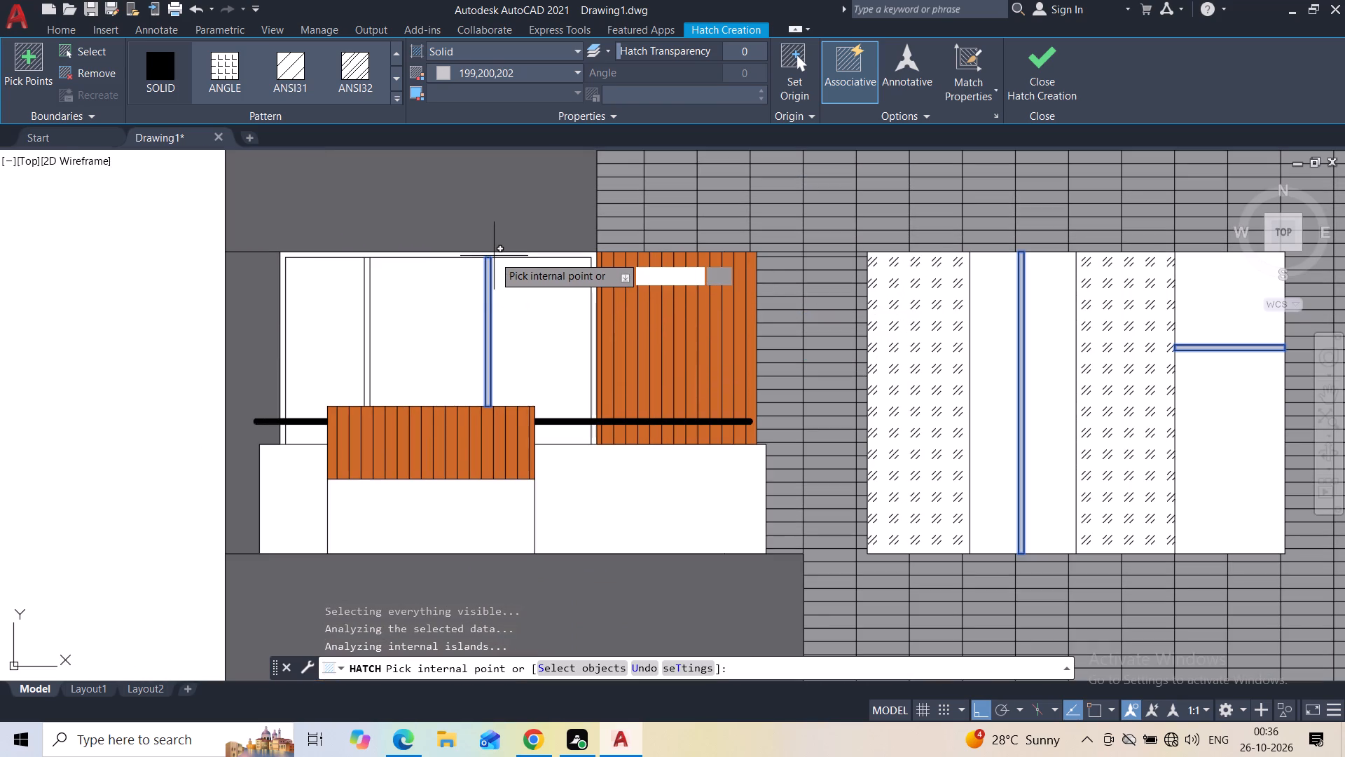
click(364, 308)
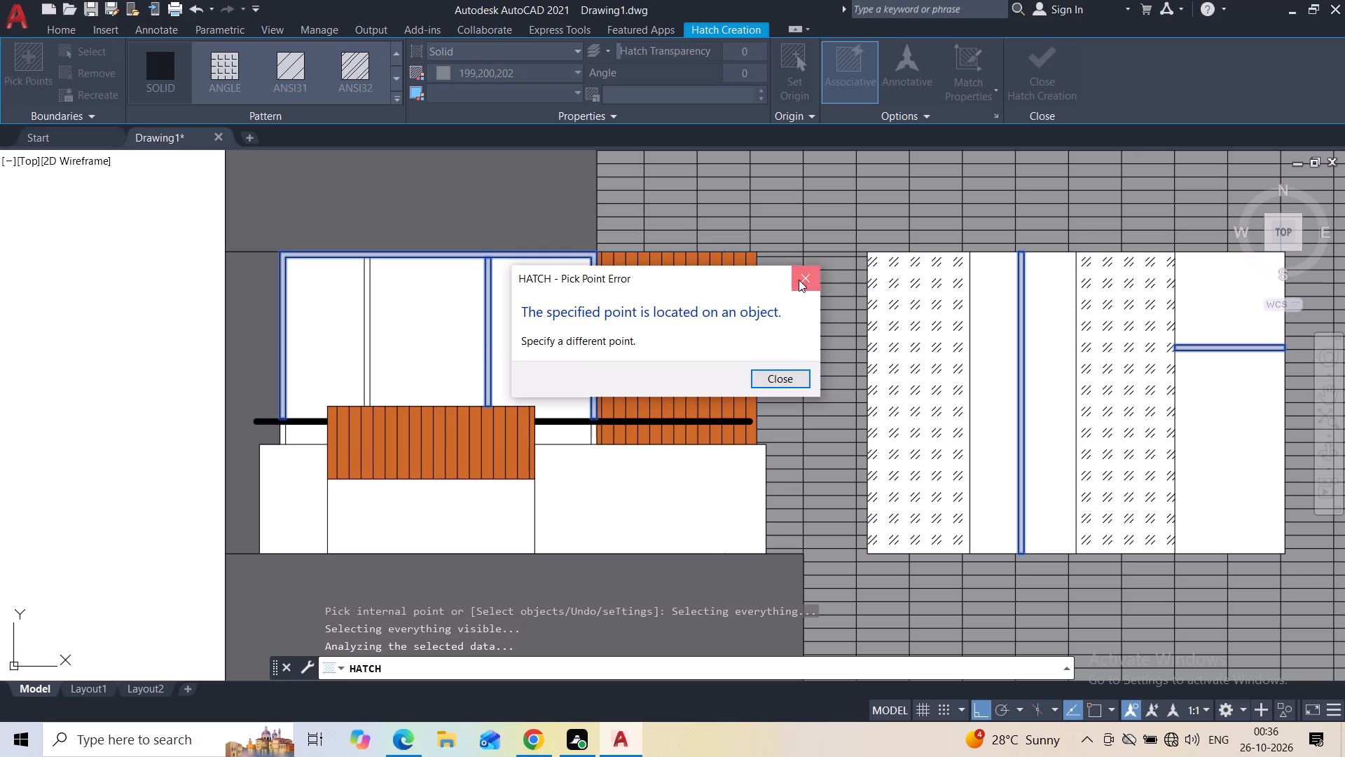
click(799, 280)
scroll(365, 317, up, 4)
click(364, 315)
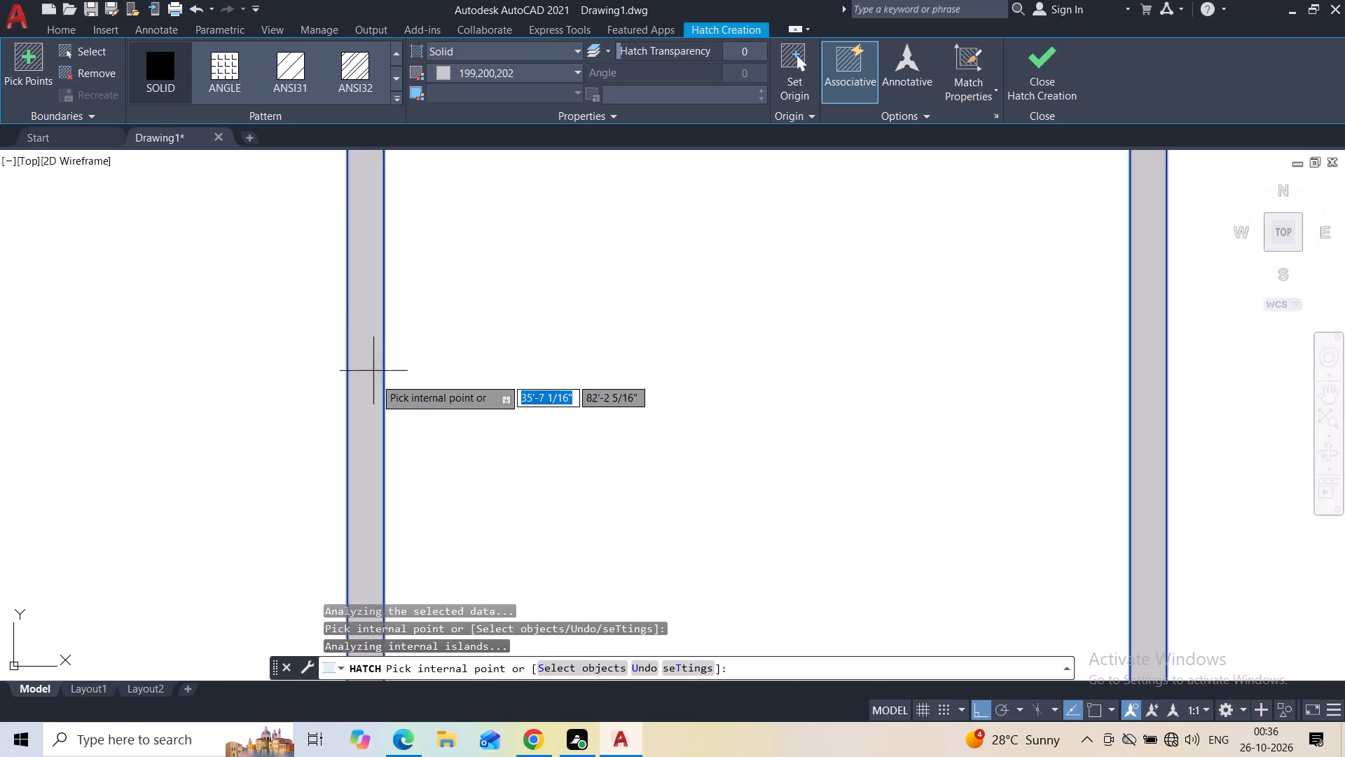
Fill the short pieces of that window's two side frames below the black handrail with solid light grey.
scroll(379, 403, down, 6)
scroll(335, 449, up, 6)
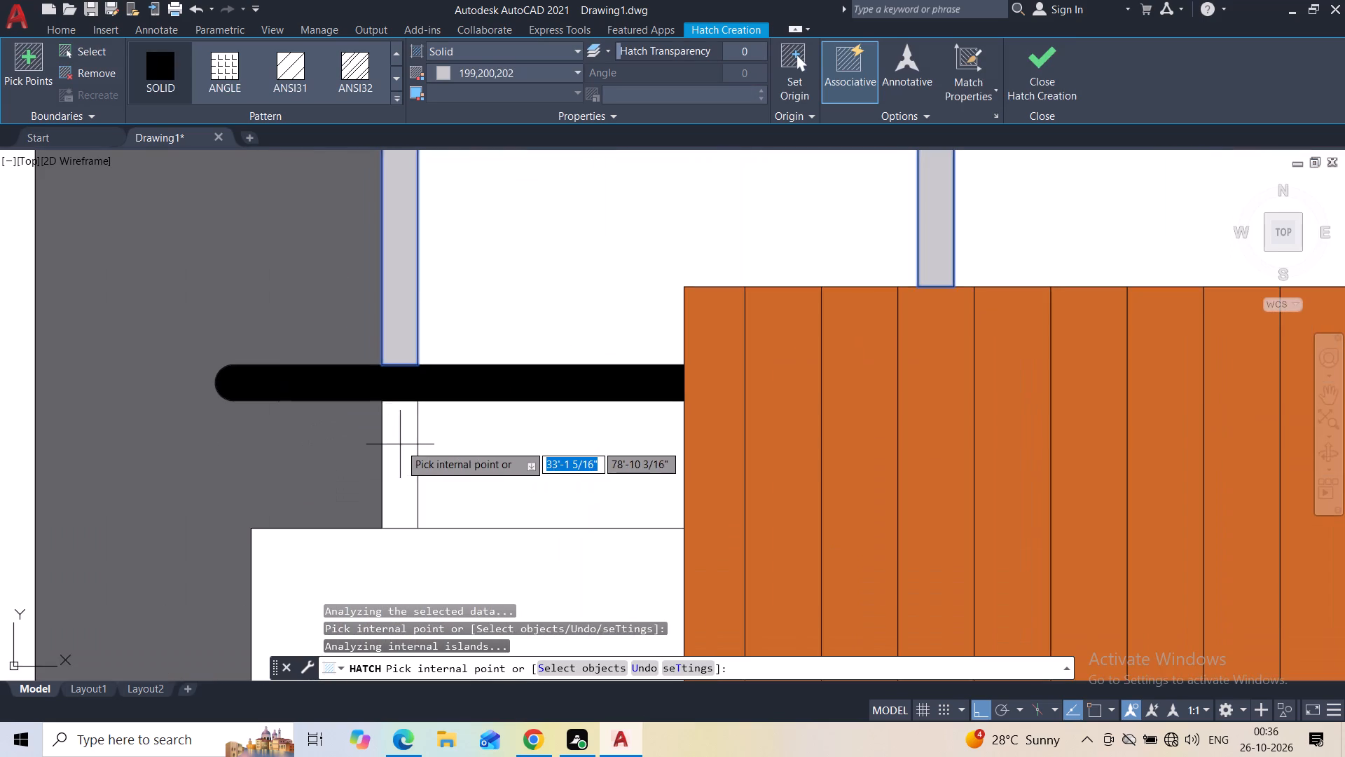
click(402, 445)
scroll(493, 438, down, 5)
scroll(678, 451, up, 7)
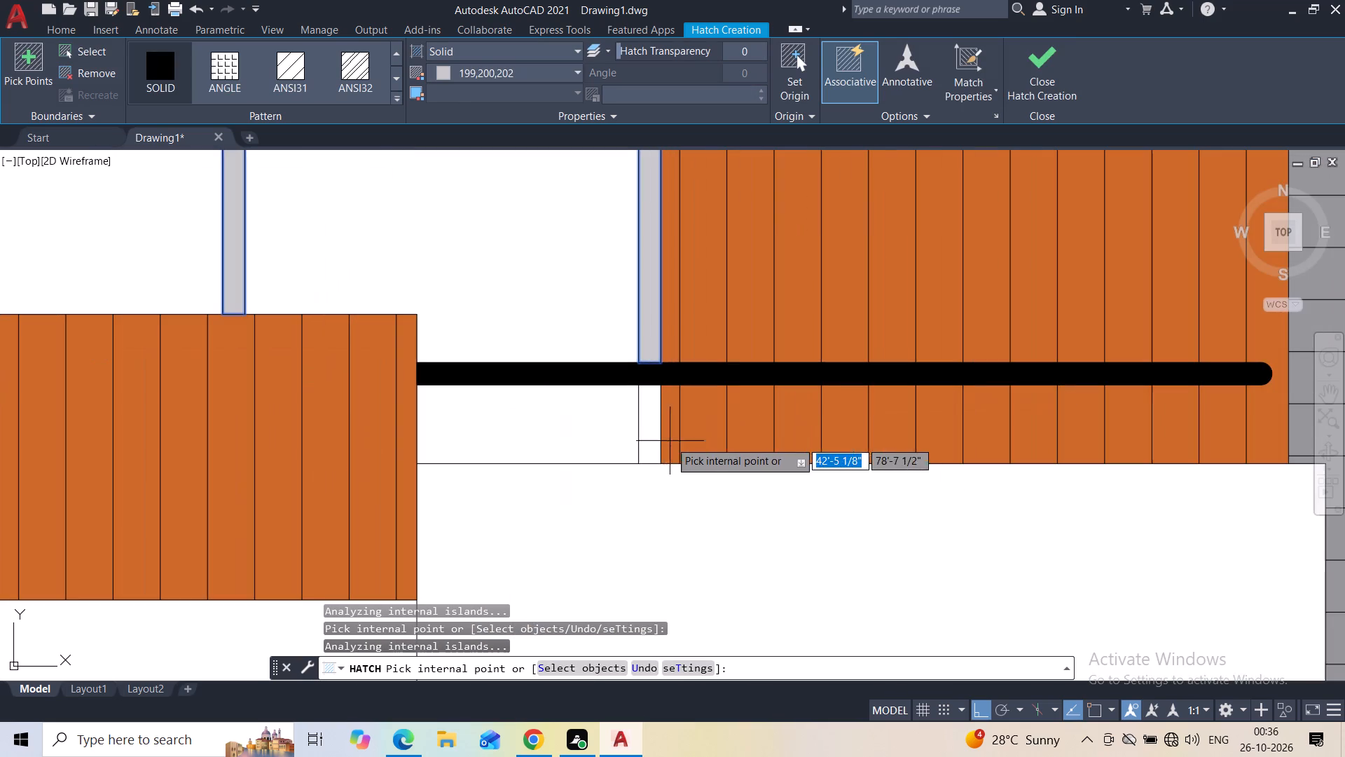
click(644, 421)
scroll(504, 367, down, 6)
One storey up, fill the three-pane window's outer frame, both mullions and the frame piece below the handrail with solid light grey.
middle_drag(530, 292, 536, 475)
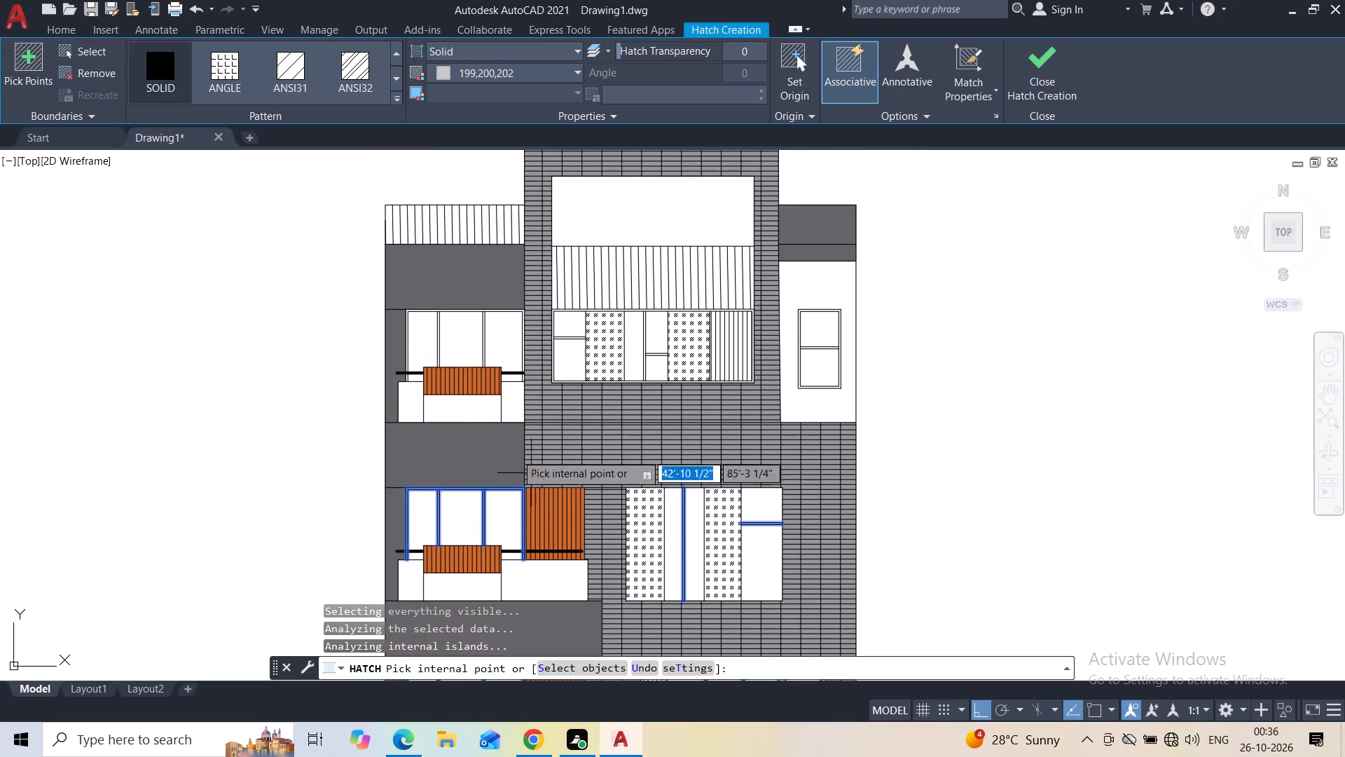
scroll(427, 329, up, 4)
click(479, 282)
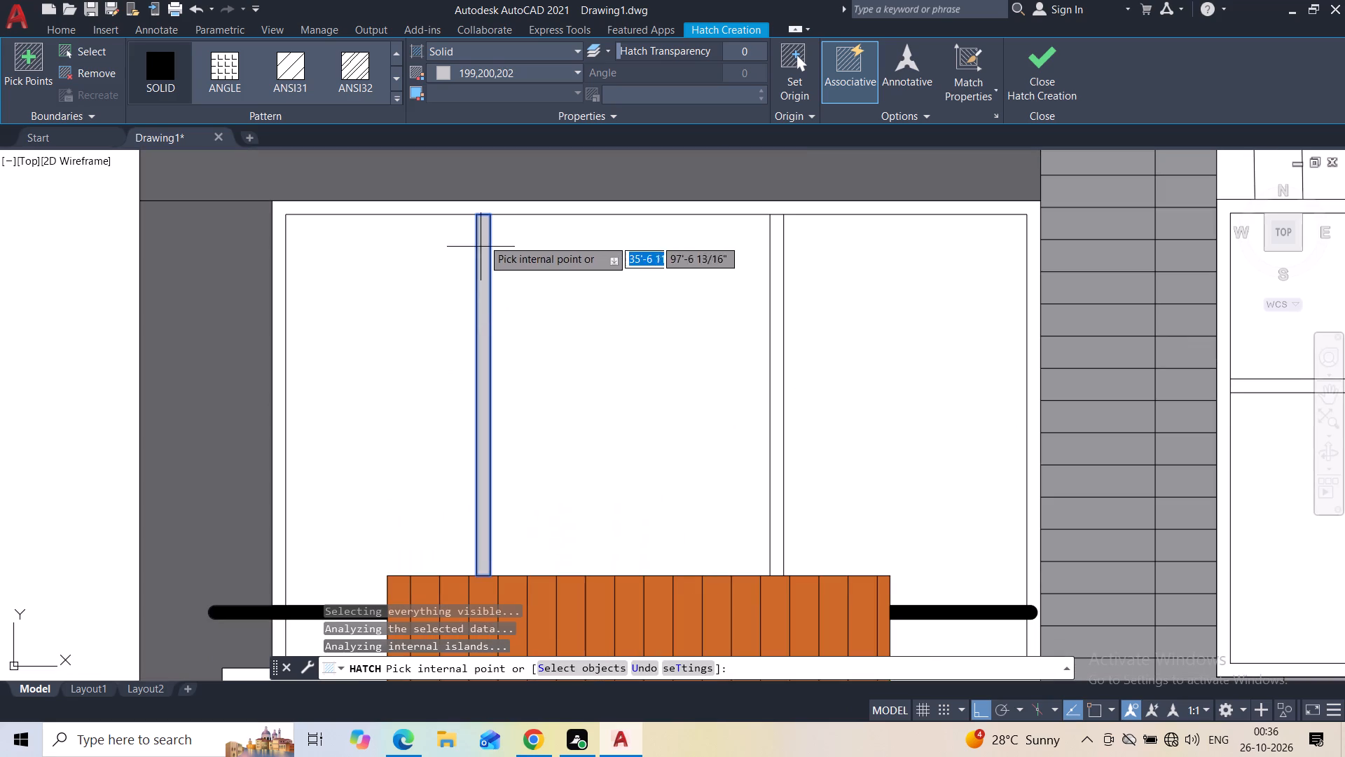
click(488, 205)
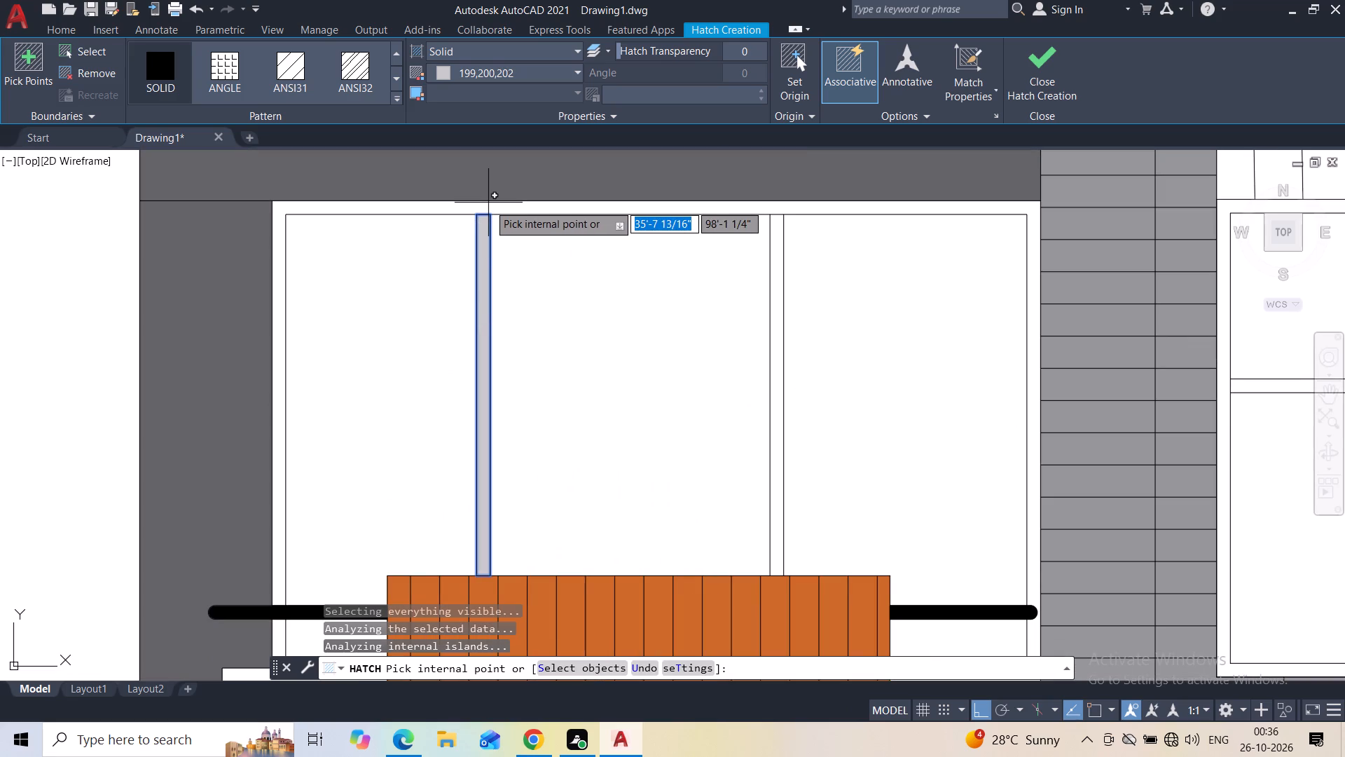
click(776, 315)
middle_drag(692, 452, 699, 255)
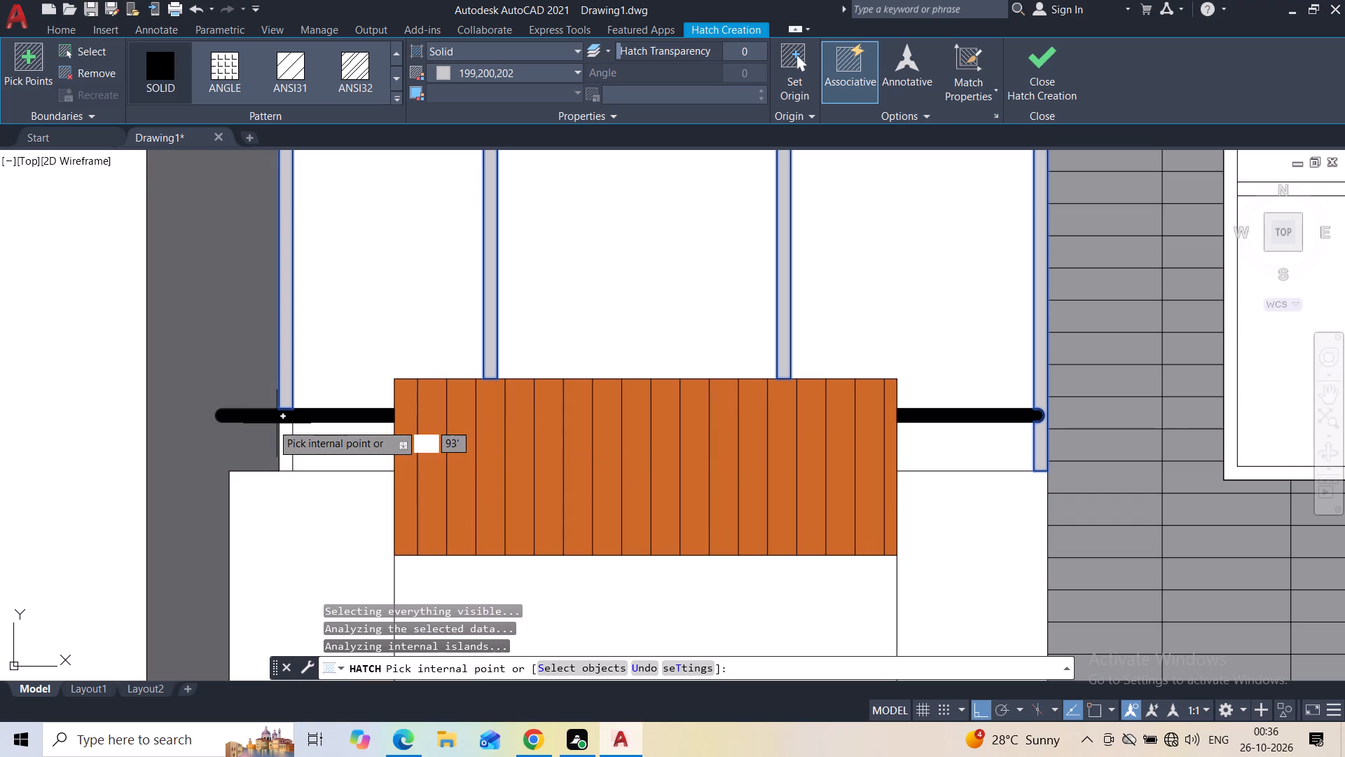
click(284, 442)
Fill the wide glass-hatched window's outer frame with solid light grey, try its first section's crossbar too, and finish the hatch.
scroll(562, 403, down, 3)
middle_drag(735, 423, 441, 434)
scroll(443, 360, up, 3)
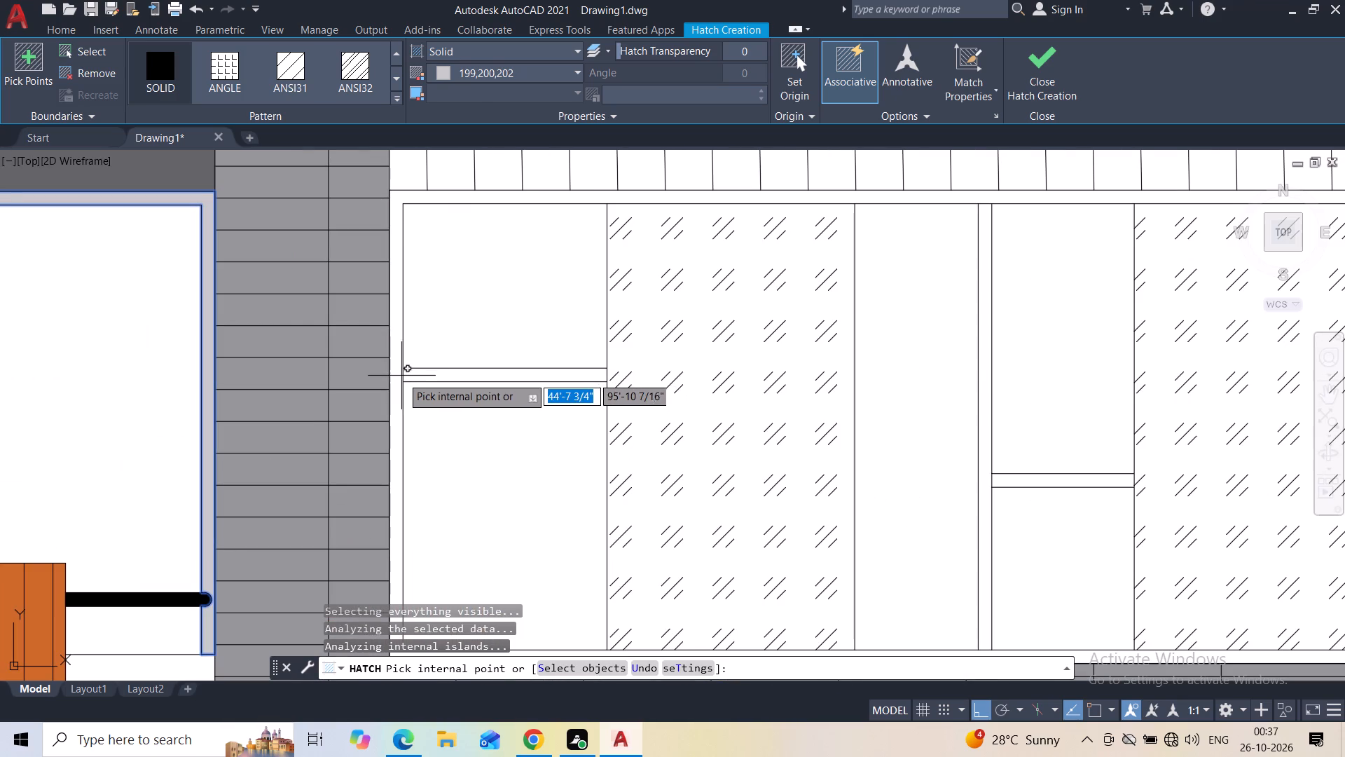
click(396, 378)
click(422, 378)
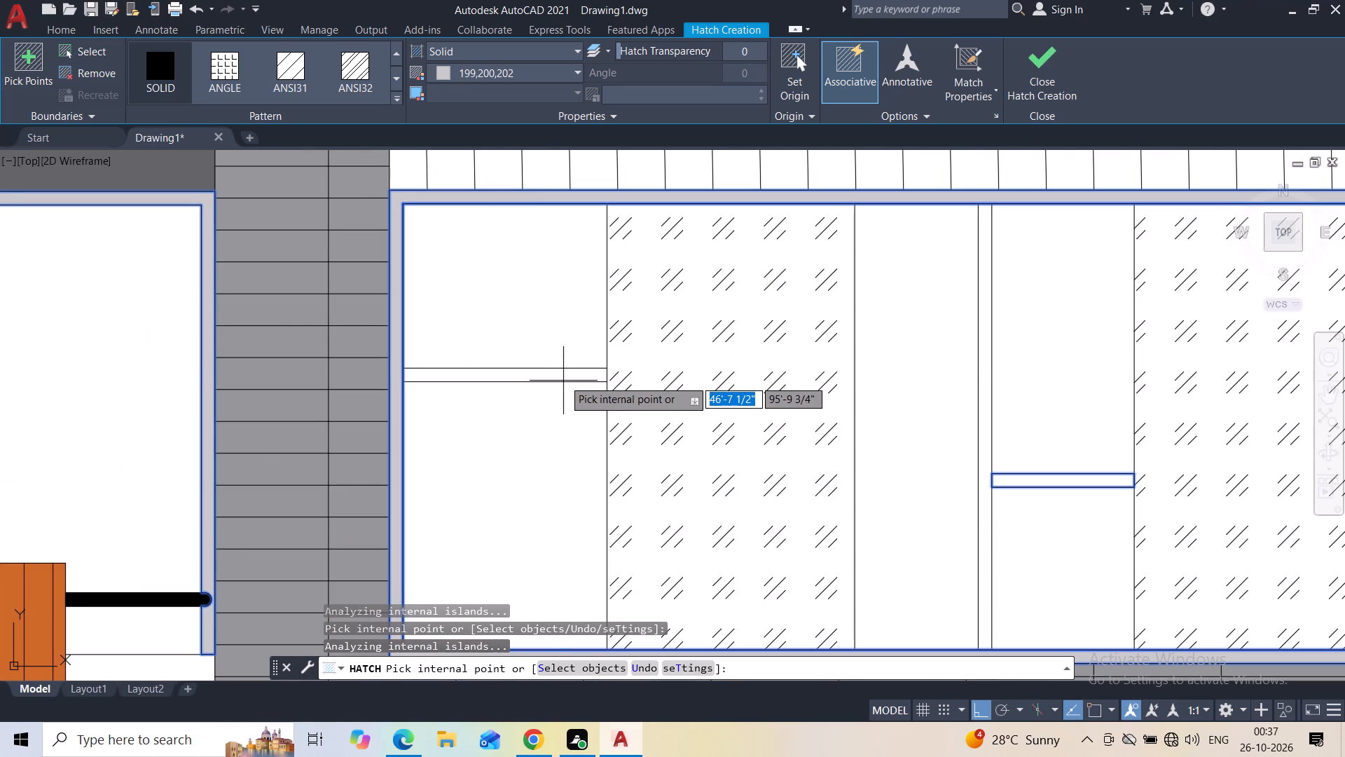
click(563, 377)
click(559, 376)
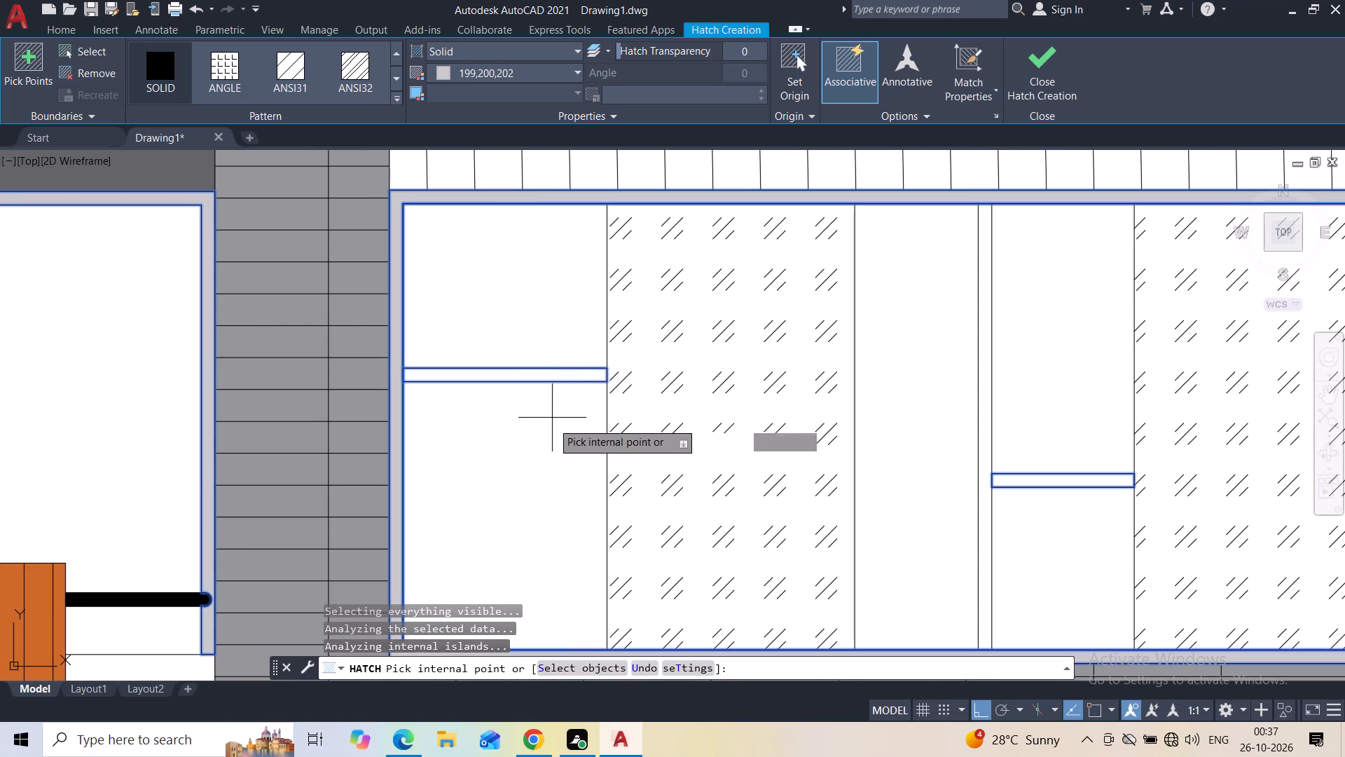
click(1014, 83)
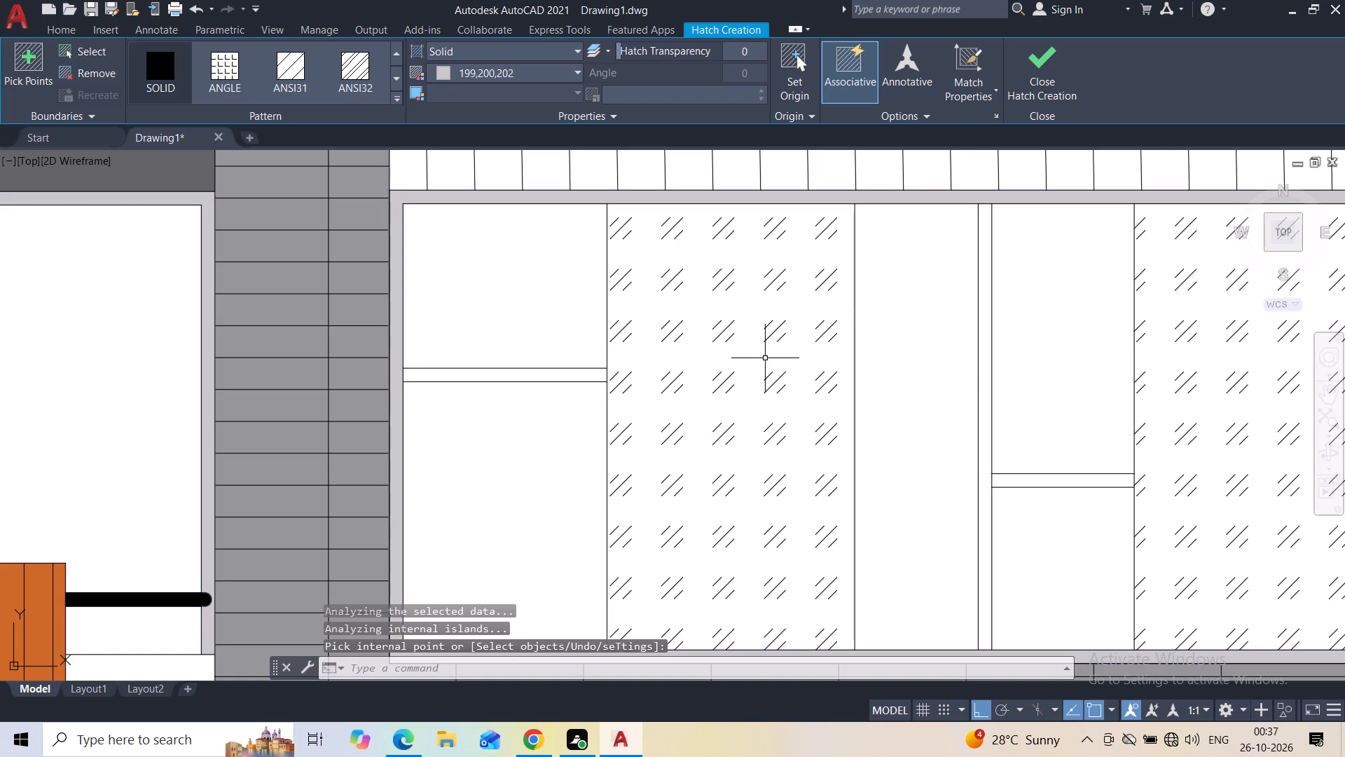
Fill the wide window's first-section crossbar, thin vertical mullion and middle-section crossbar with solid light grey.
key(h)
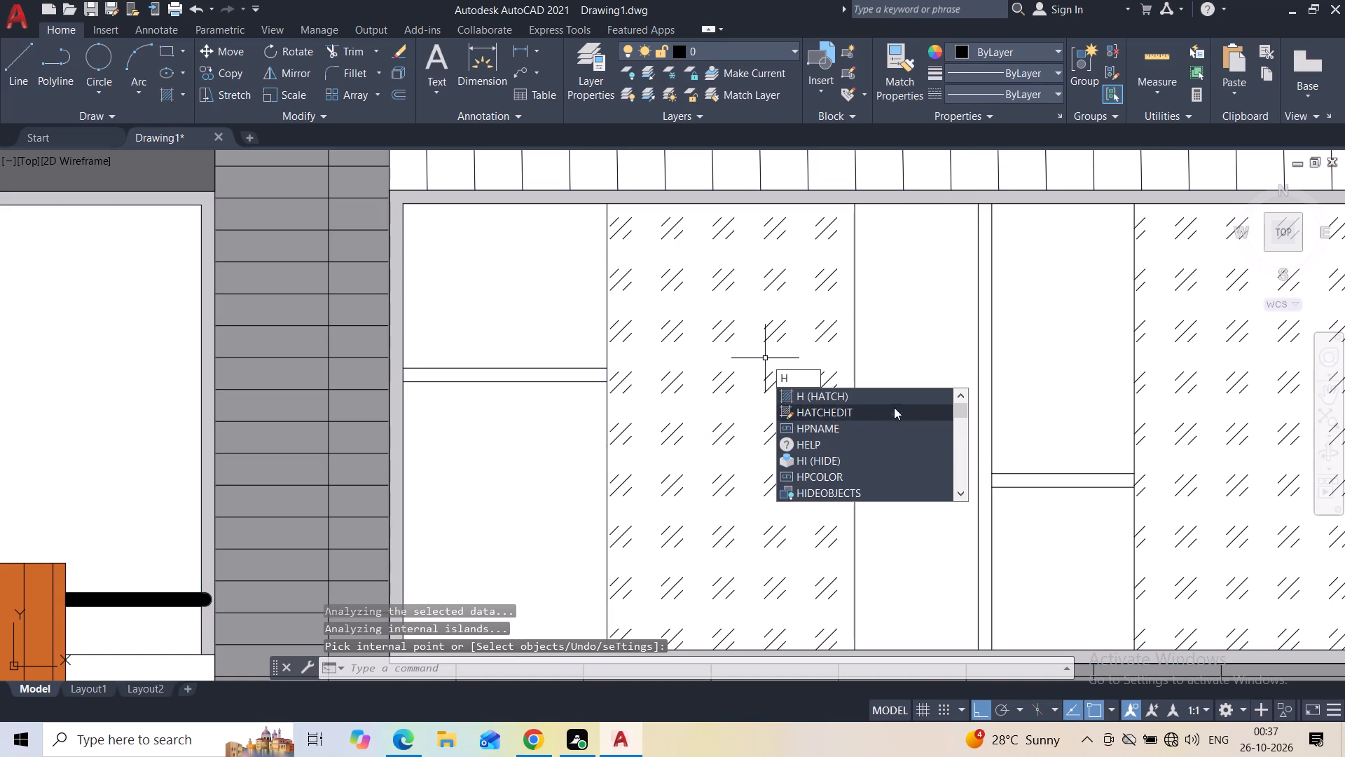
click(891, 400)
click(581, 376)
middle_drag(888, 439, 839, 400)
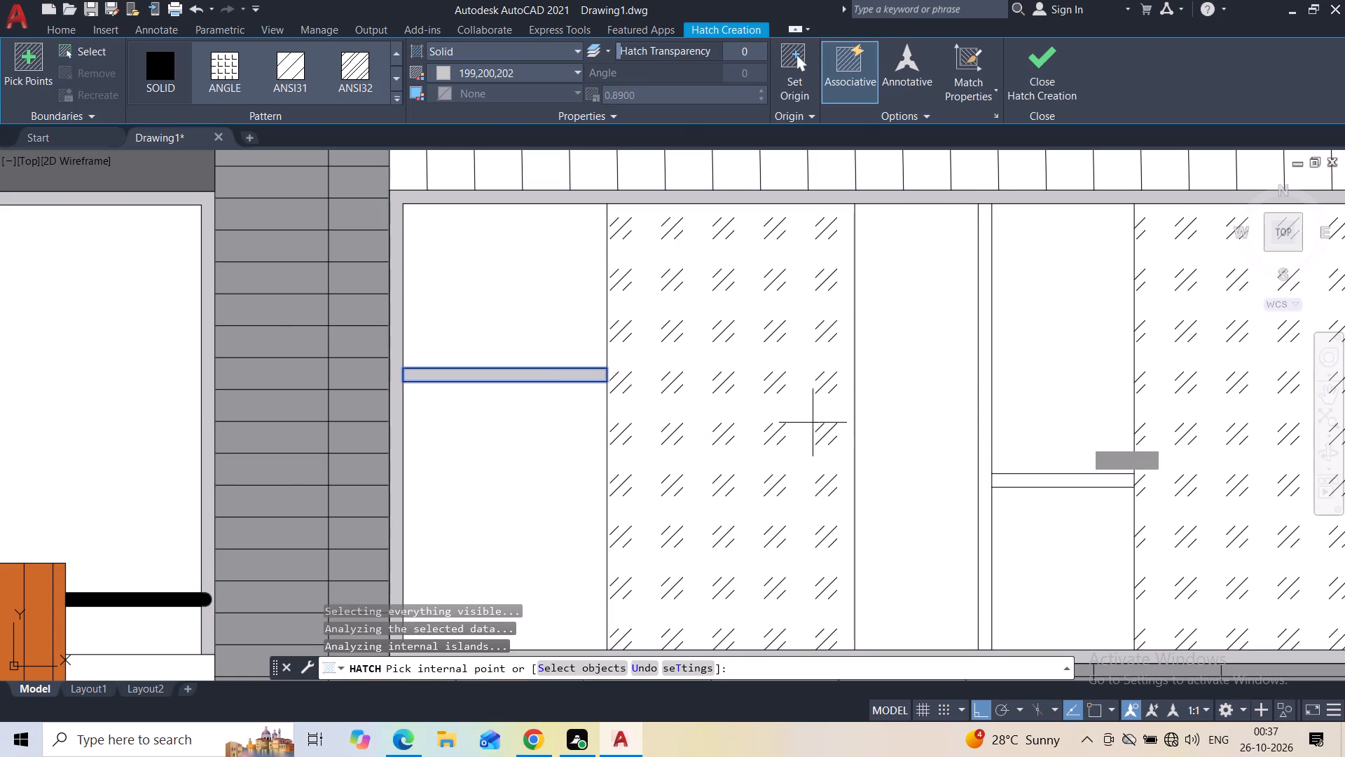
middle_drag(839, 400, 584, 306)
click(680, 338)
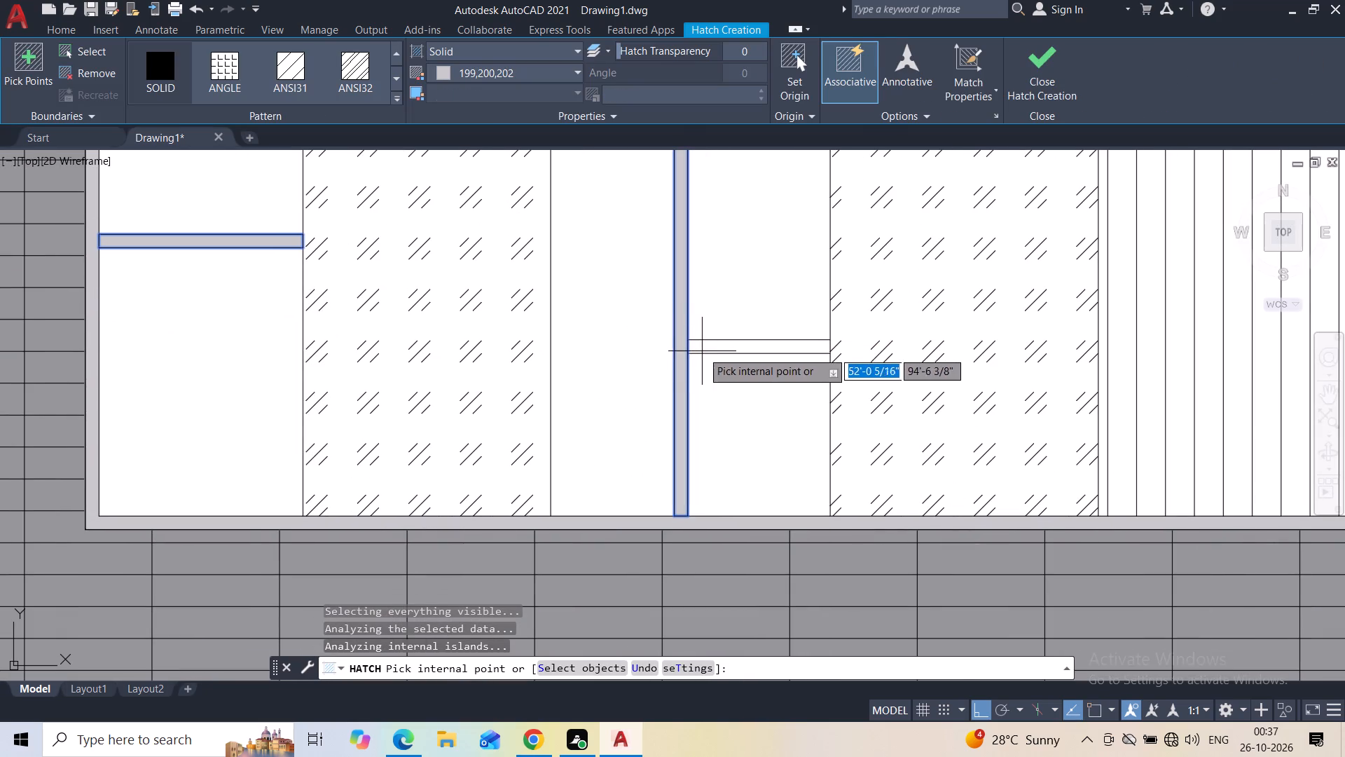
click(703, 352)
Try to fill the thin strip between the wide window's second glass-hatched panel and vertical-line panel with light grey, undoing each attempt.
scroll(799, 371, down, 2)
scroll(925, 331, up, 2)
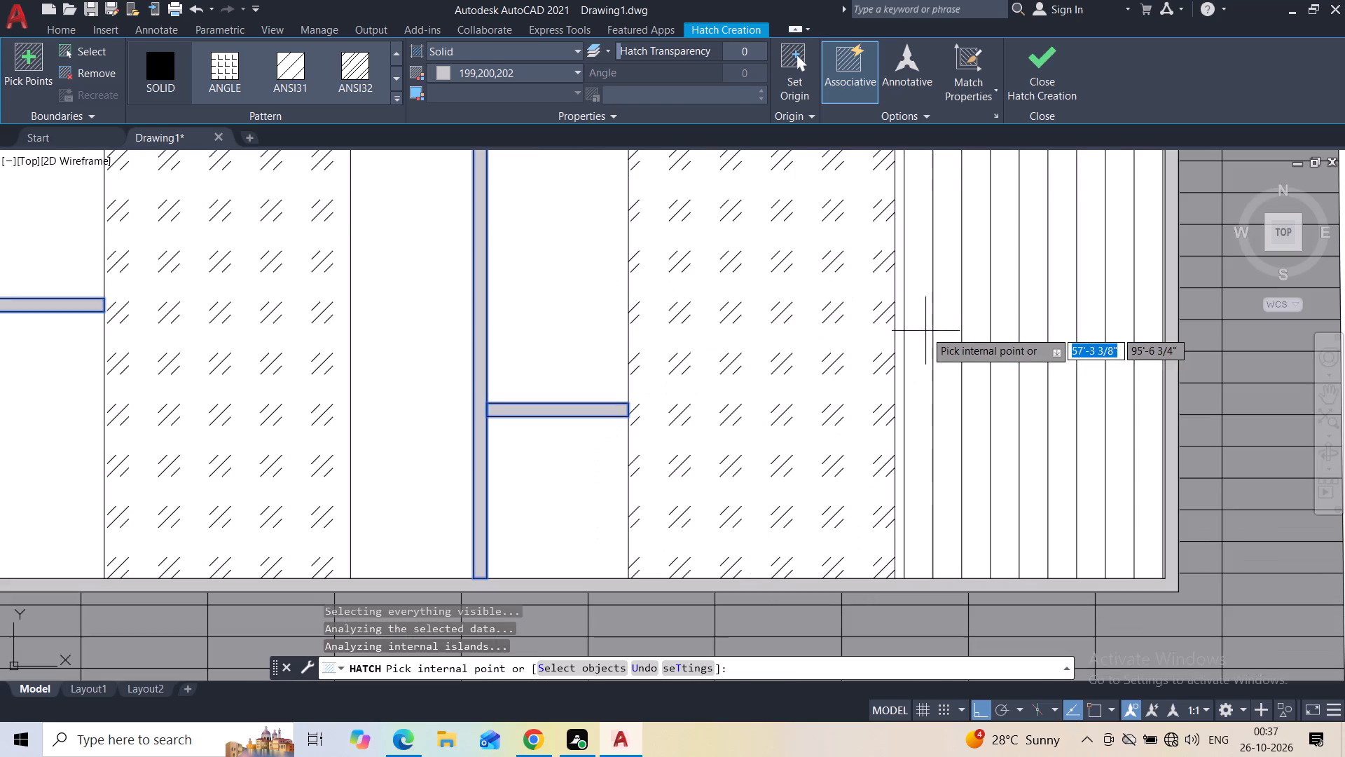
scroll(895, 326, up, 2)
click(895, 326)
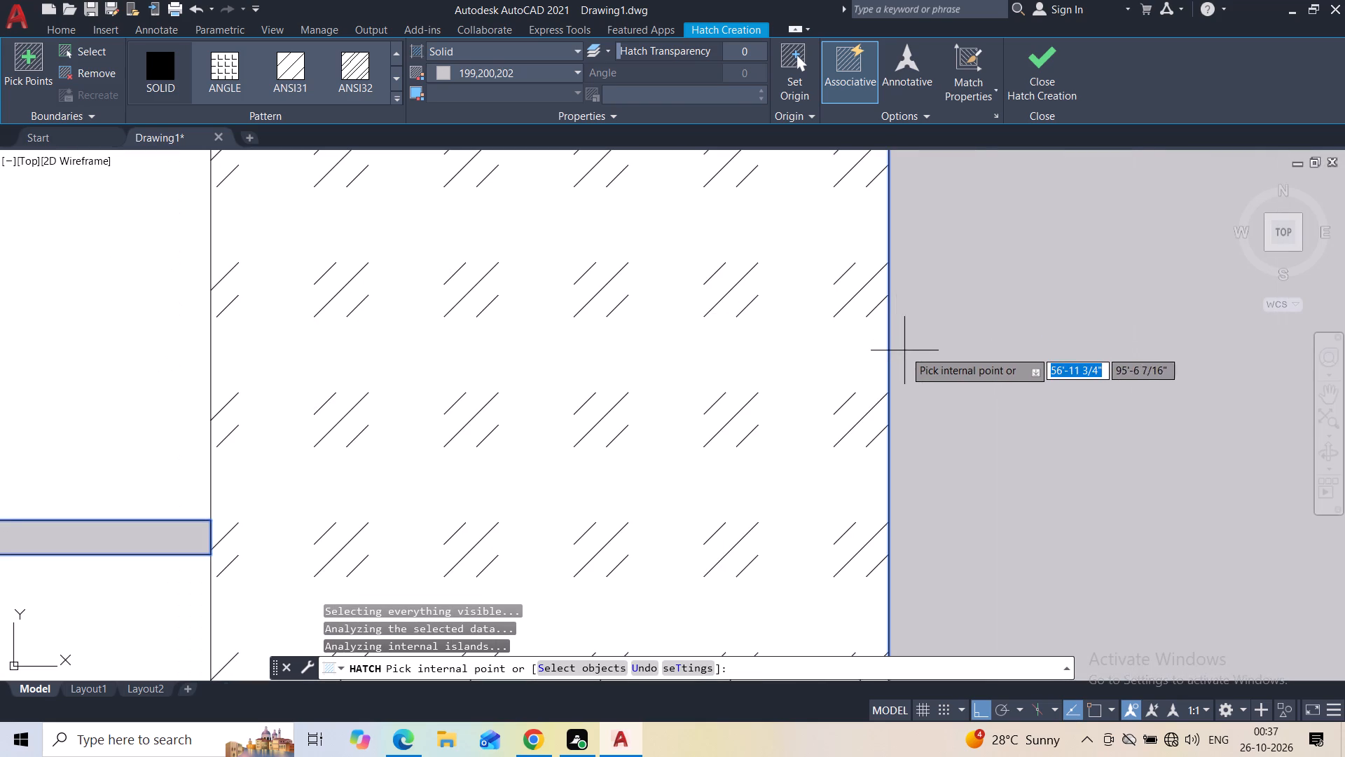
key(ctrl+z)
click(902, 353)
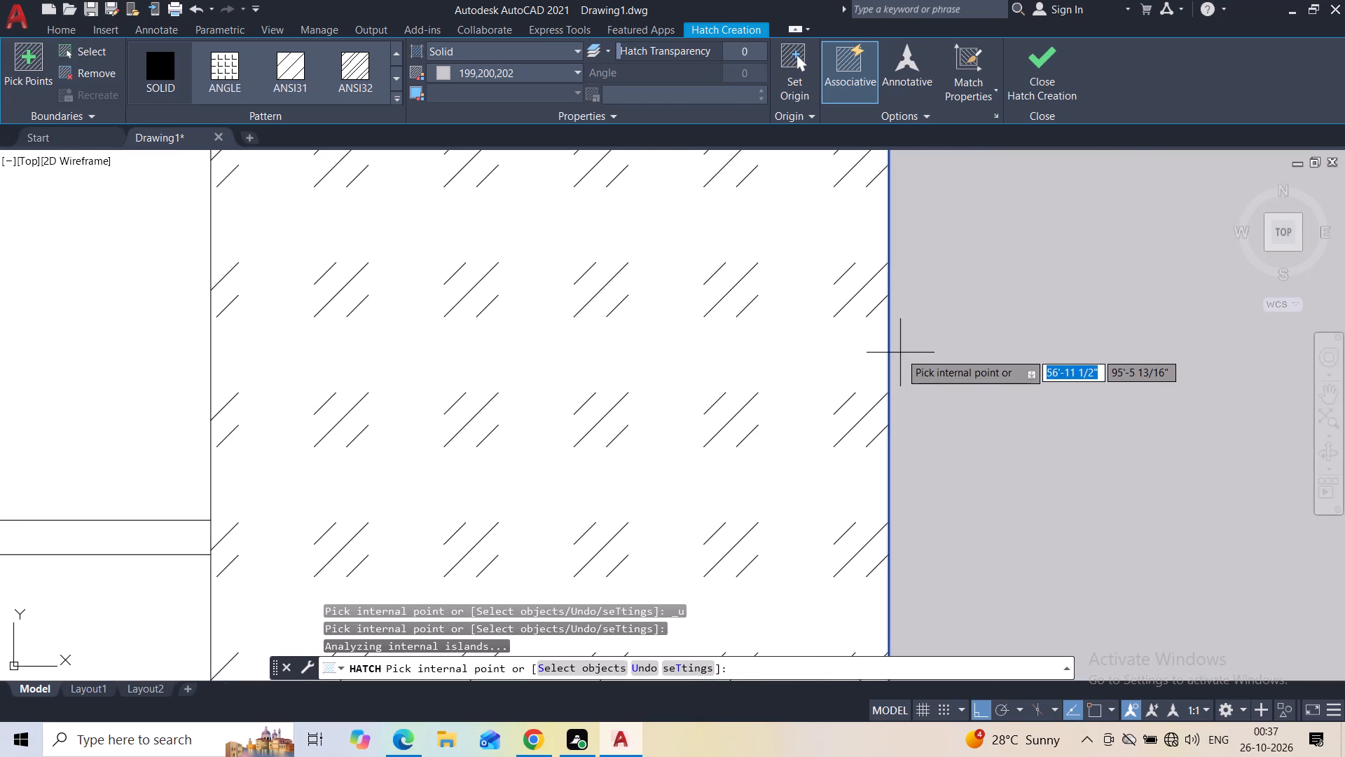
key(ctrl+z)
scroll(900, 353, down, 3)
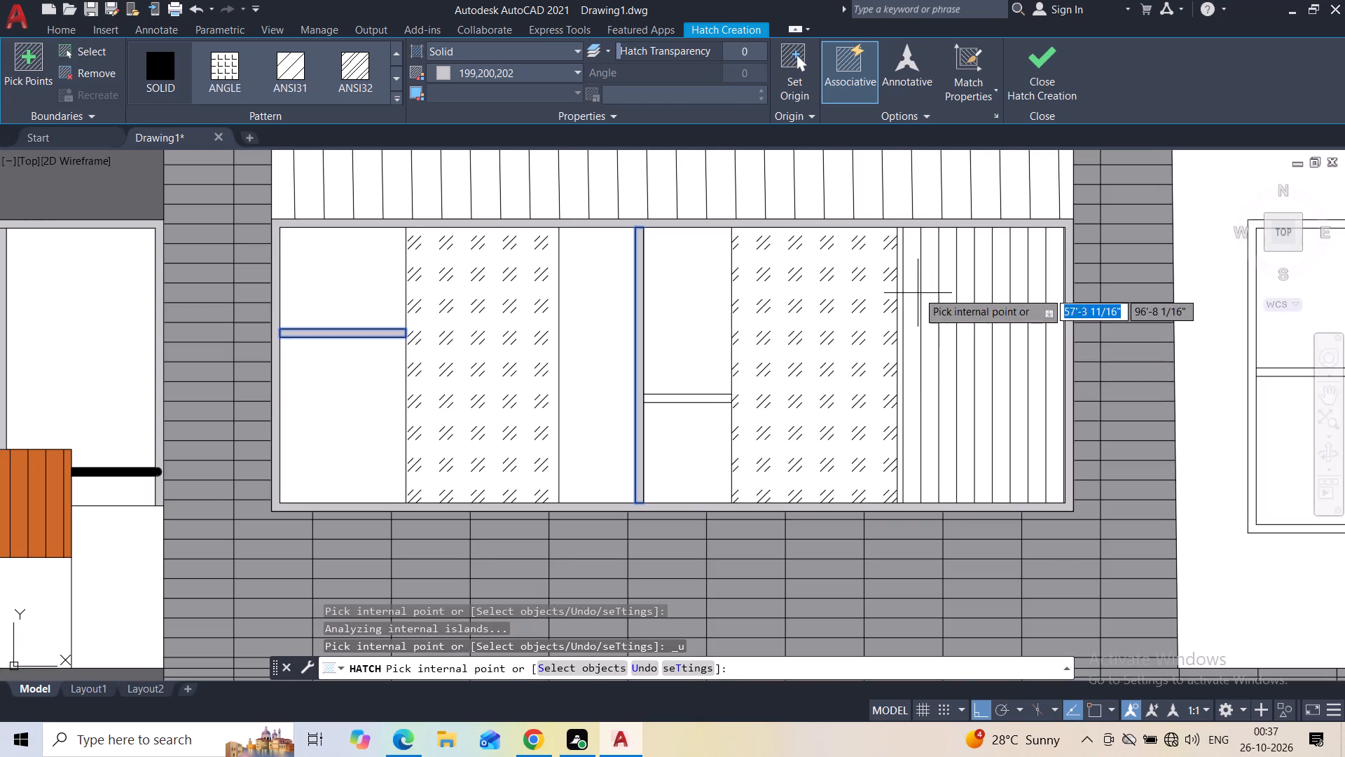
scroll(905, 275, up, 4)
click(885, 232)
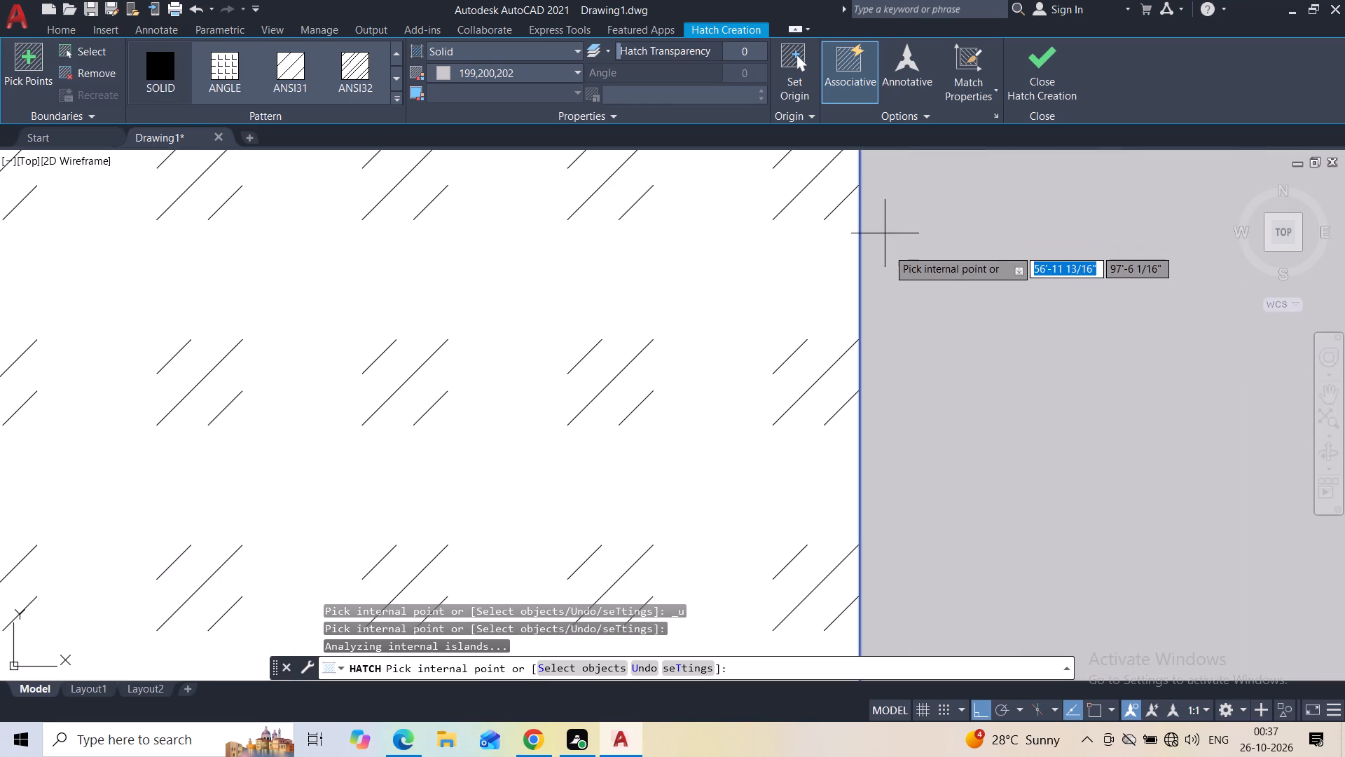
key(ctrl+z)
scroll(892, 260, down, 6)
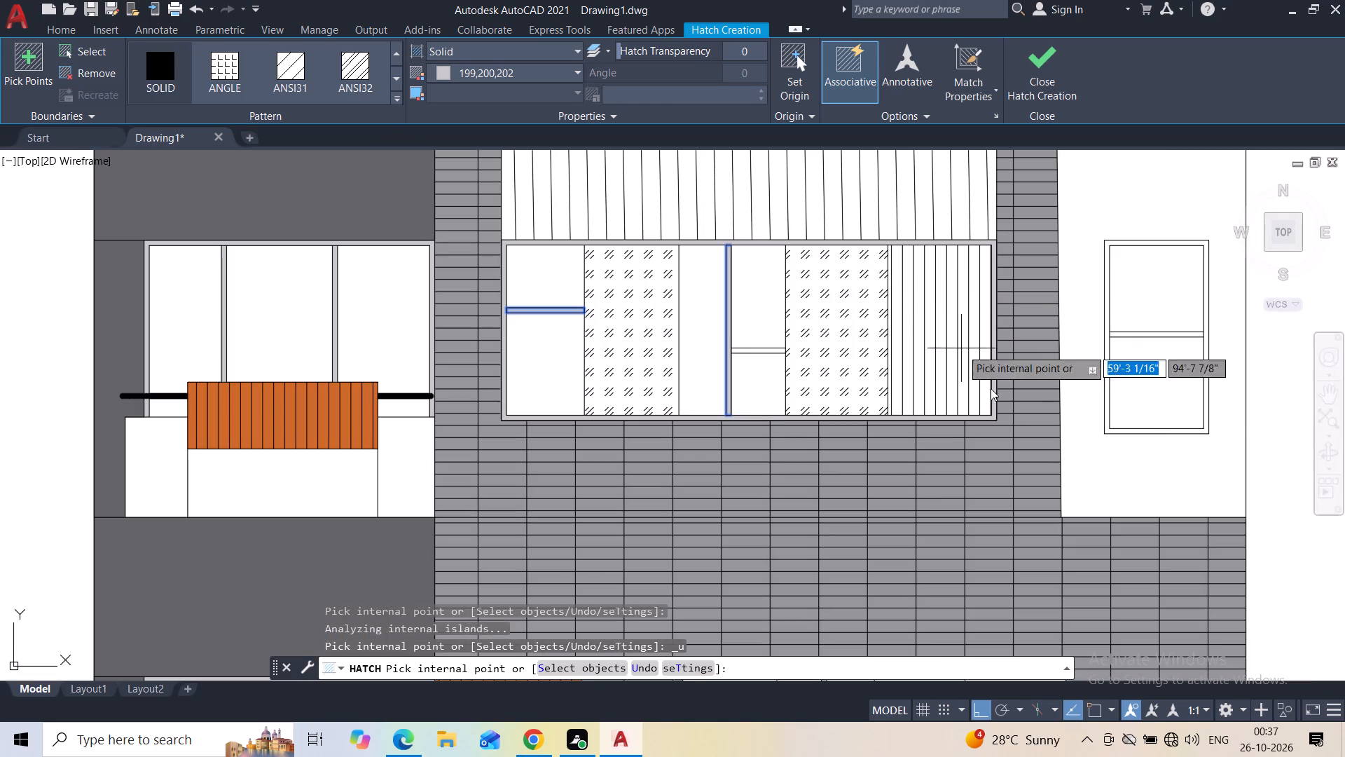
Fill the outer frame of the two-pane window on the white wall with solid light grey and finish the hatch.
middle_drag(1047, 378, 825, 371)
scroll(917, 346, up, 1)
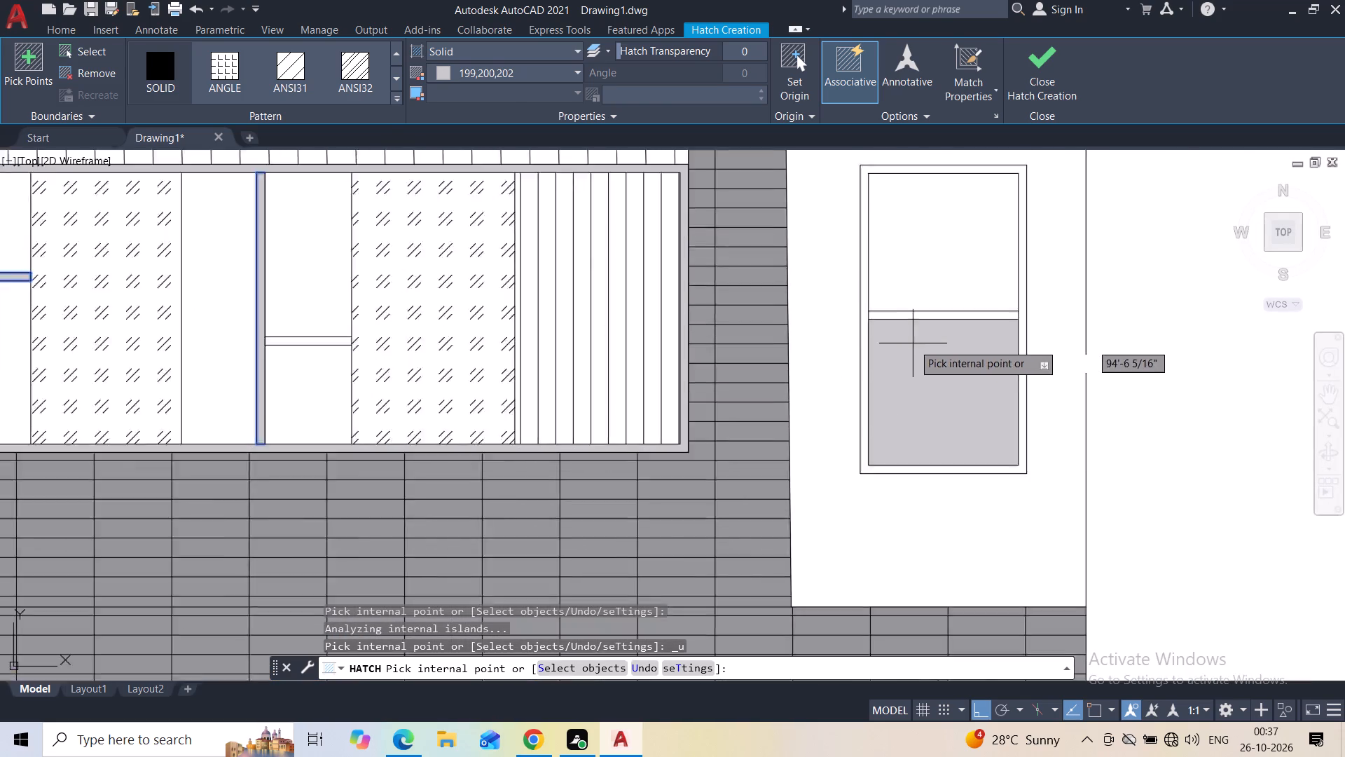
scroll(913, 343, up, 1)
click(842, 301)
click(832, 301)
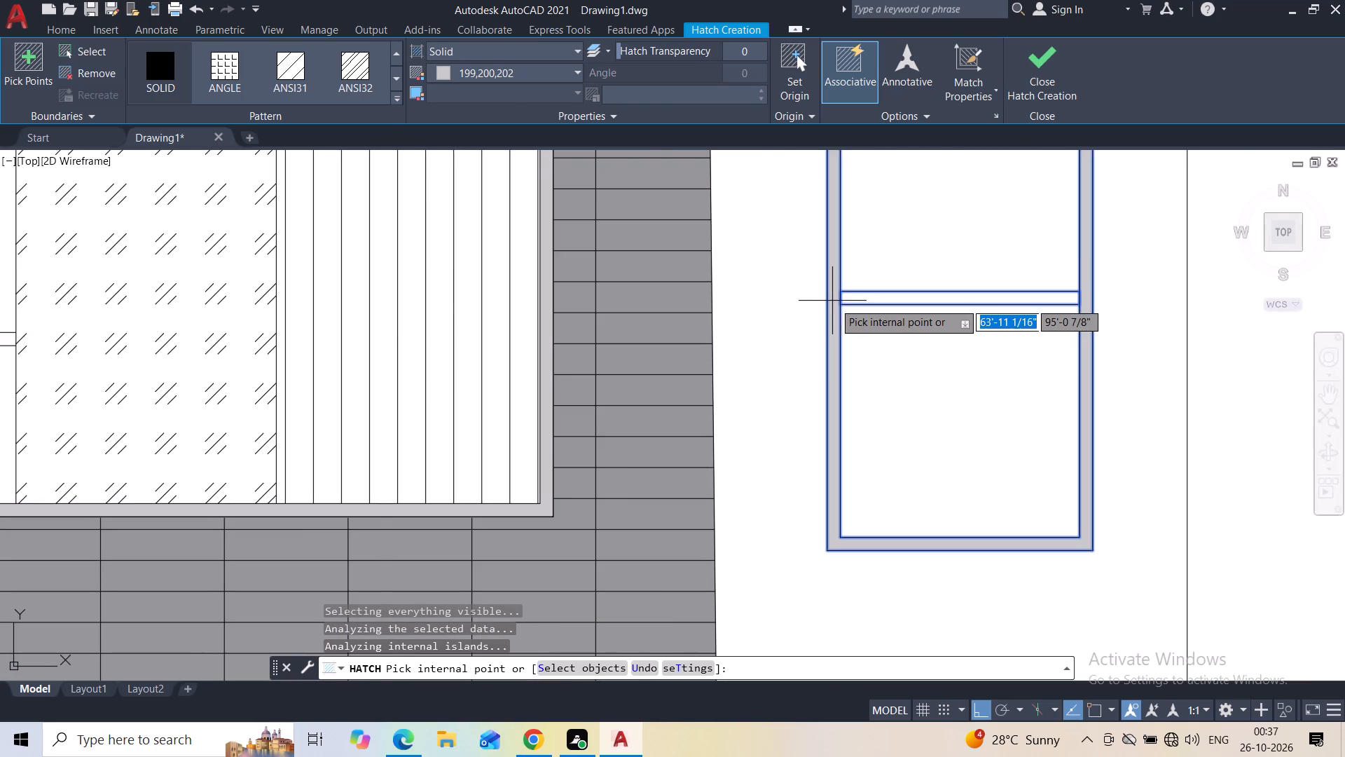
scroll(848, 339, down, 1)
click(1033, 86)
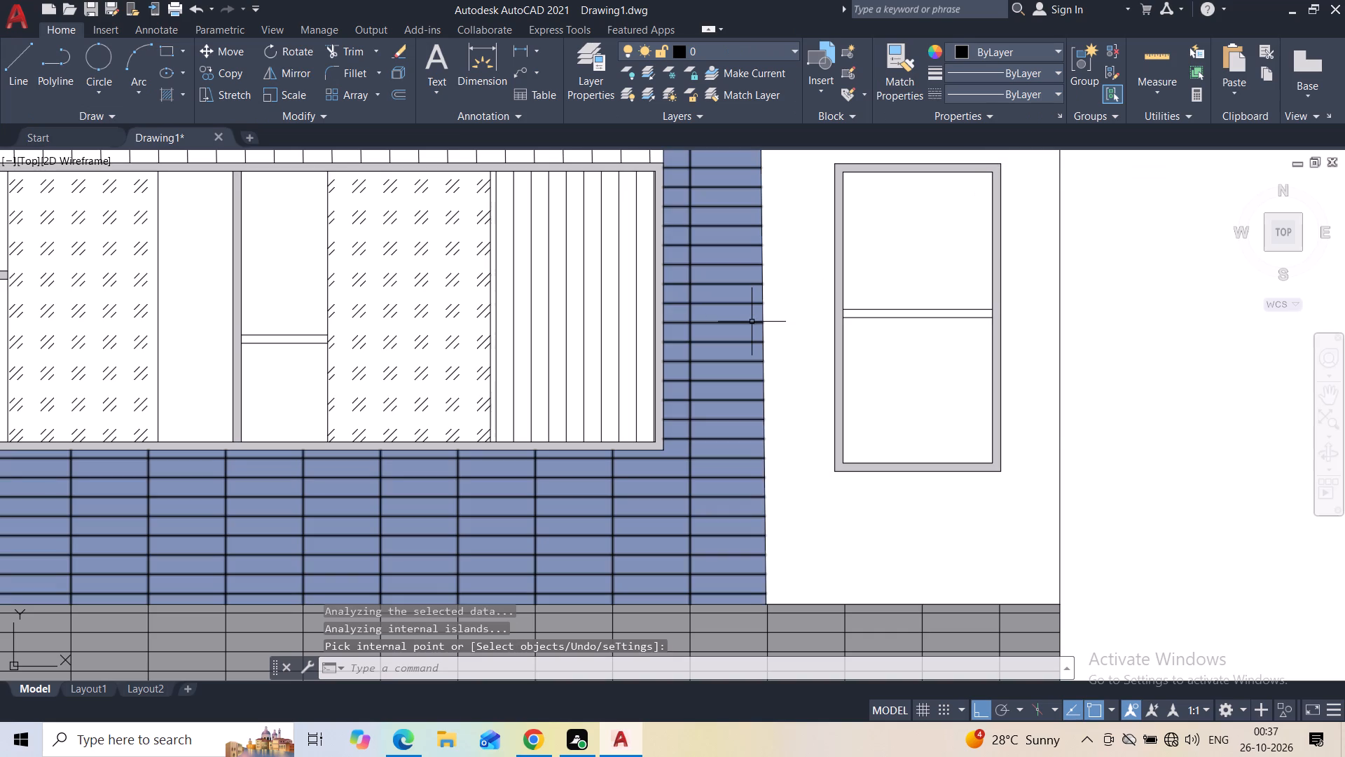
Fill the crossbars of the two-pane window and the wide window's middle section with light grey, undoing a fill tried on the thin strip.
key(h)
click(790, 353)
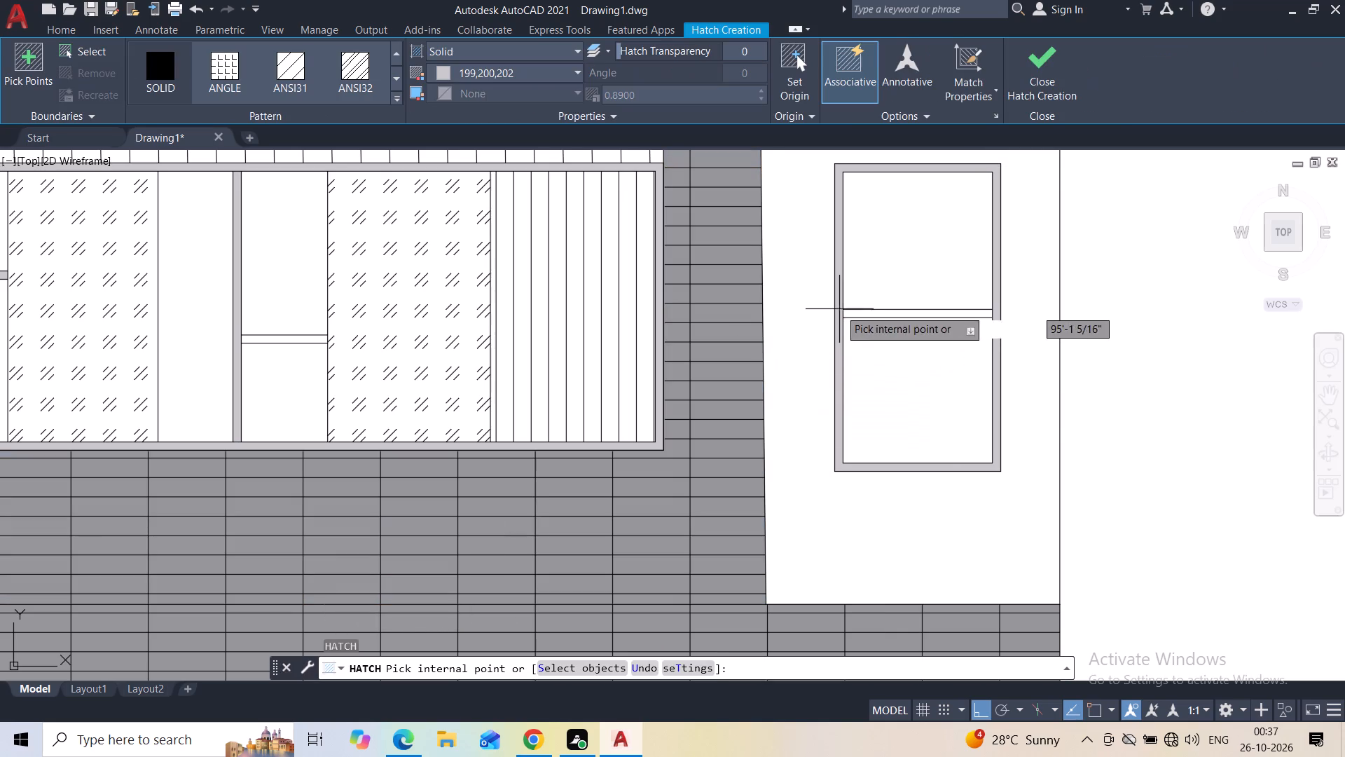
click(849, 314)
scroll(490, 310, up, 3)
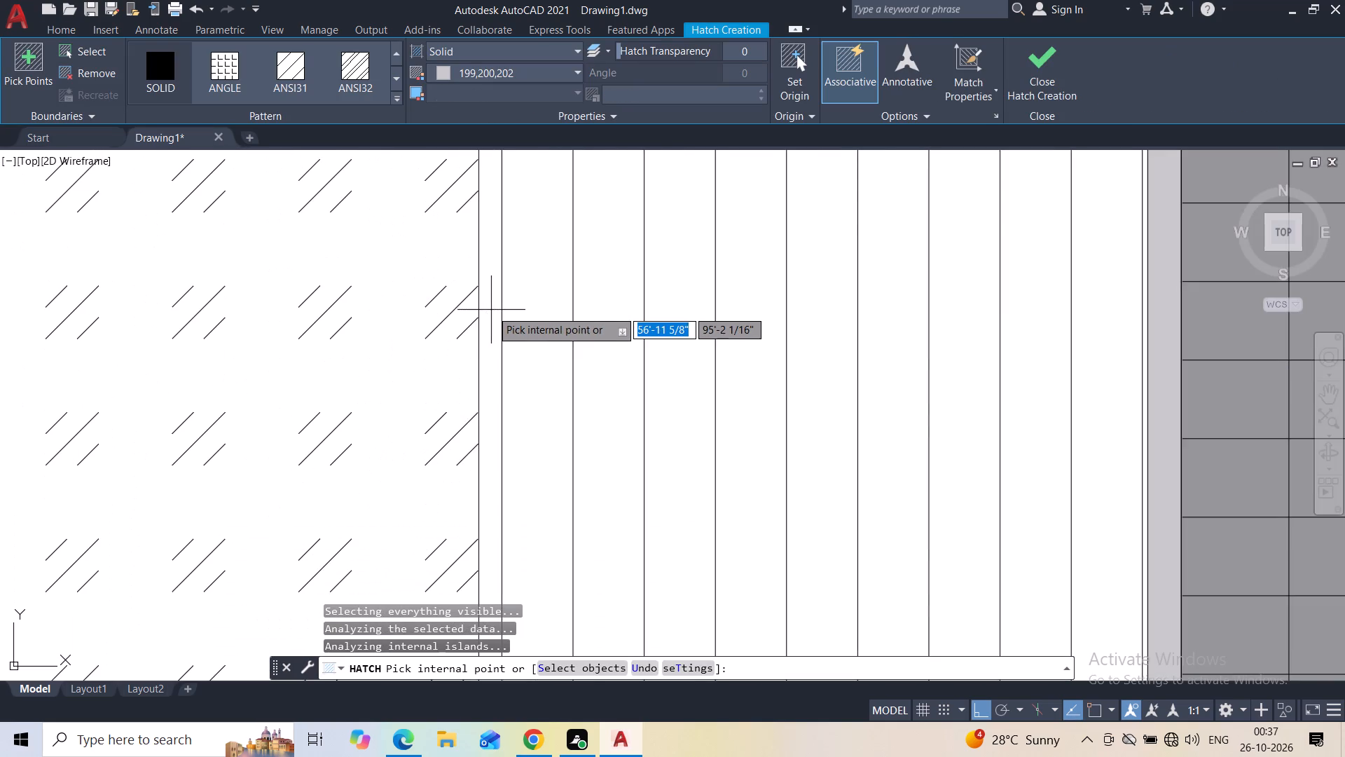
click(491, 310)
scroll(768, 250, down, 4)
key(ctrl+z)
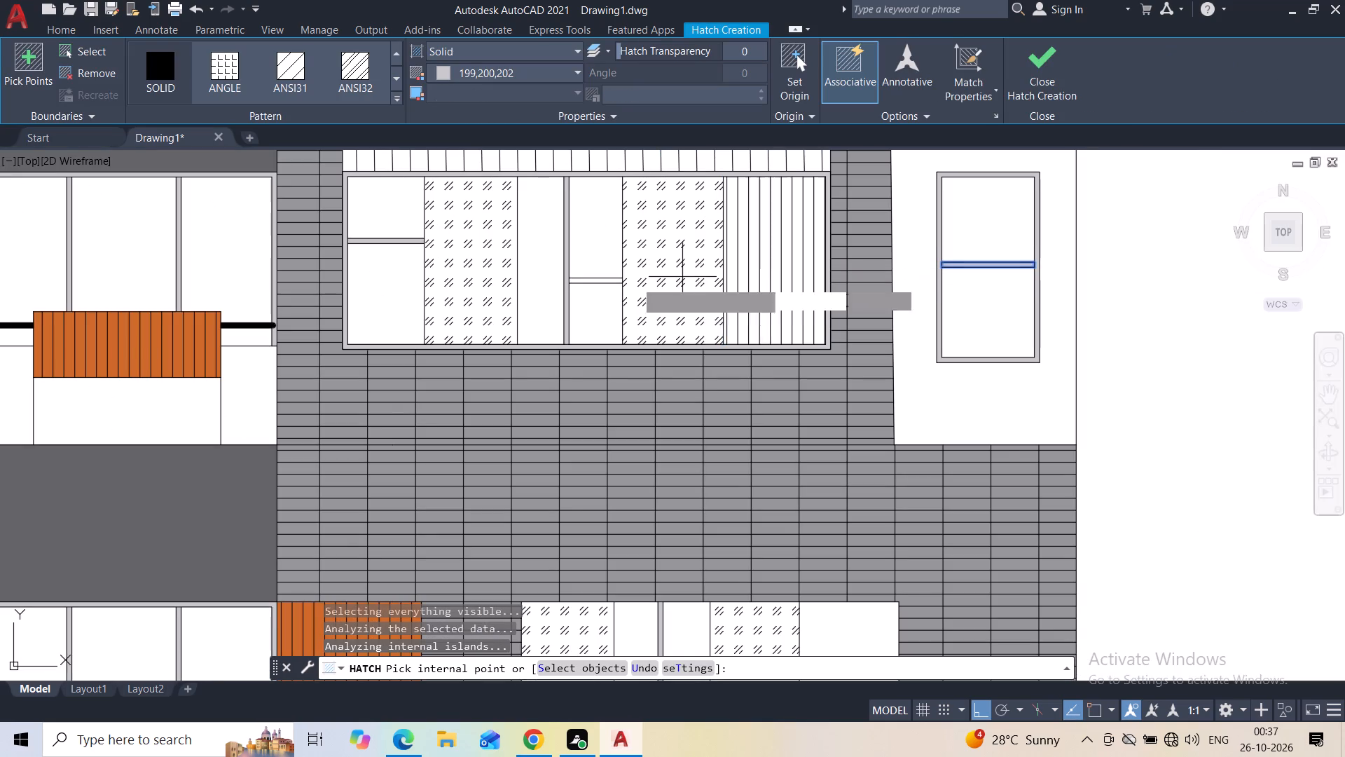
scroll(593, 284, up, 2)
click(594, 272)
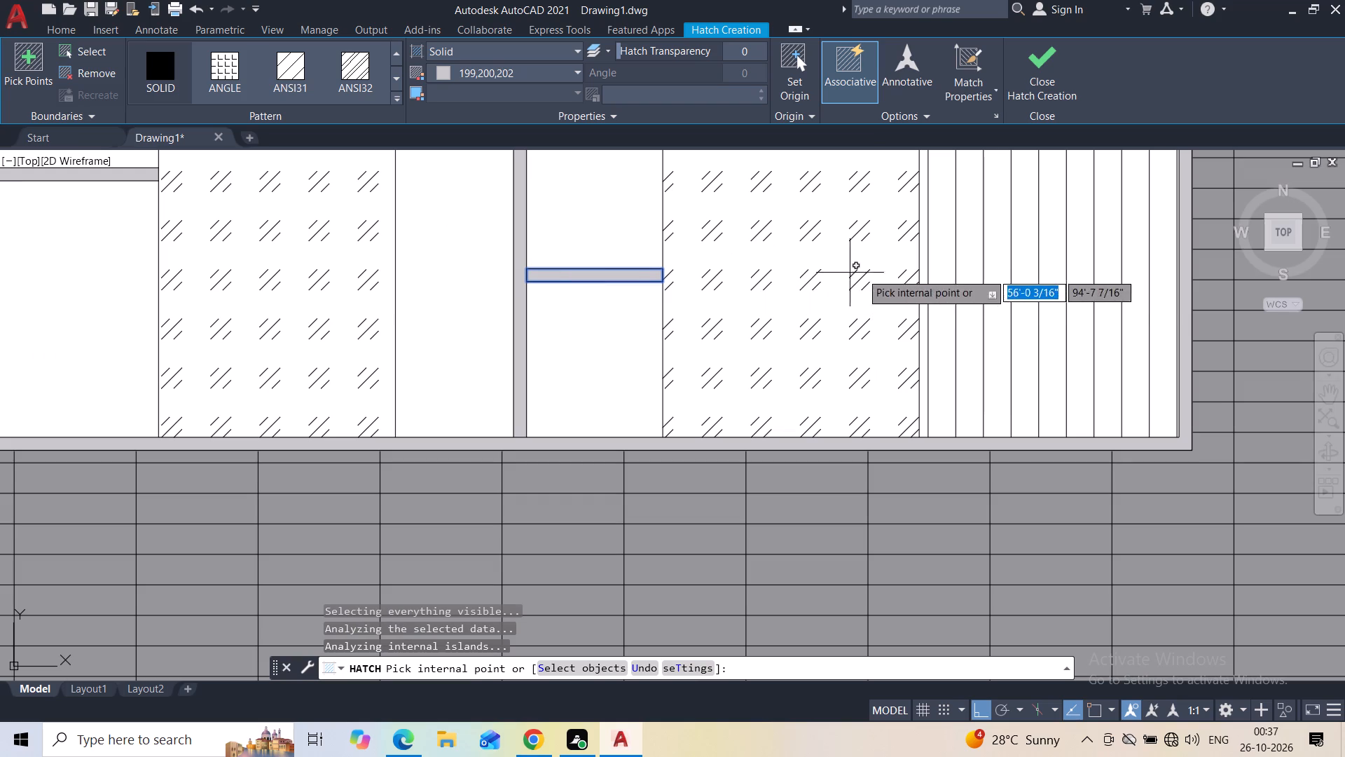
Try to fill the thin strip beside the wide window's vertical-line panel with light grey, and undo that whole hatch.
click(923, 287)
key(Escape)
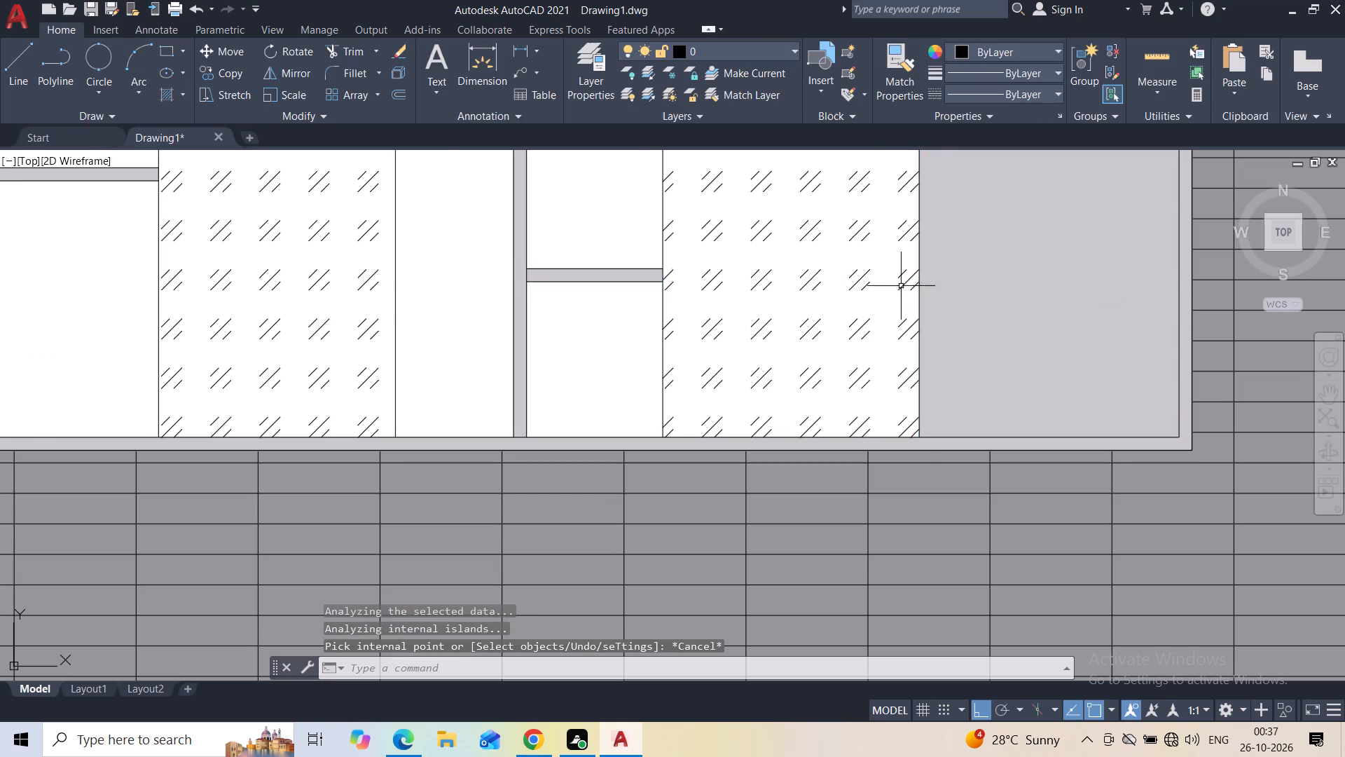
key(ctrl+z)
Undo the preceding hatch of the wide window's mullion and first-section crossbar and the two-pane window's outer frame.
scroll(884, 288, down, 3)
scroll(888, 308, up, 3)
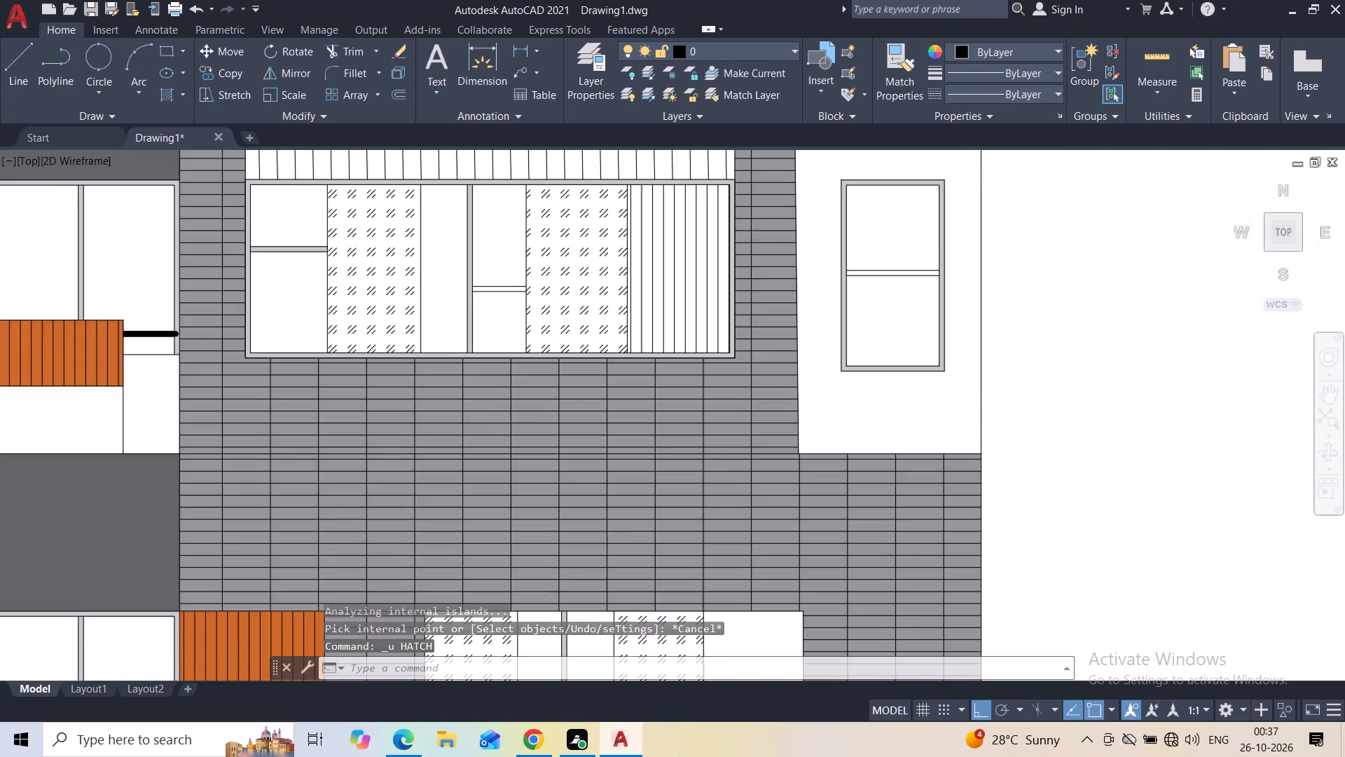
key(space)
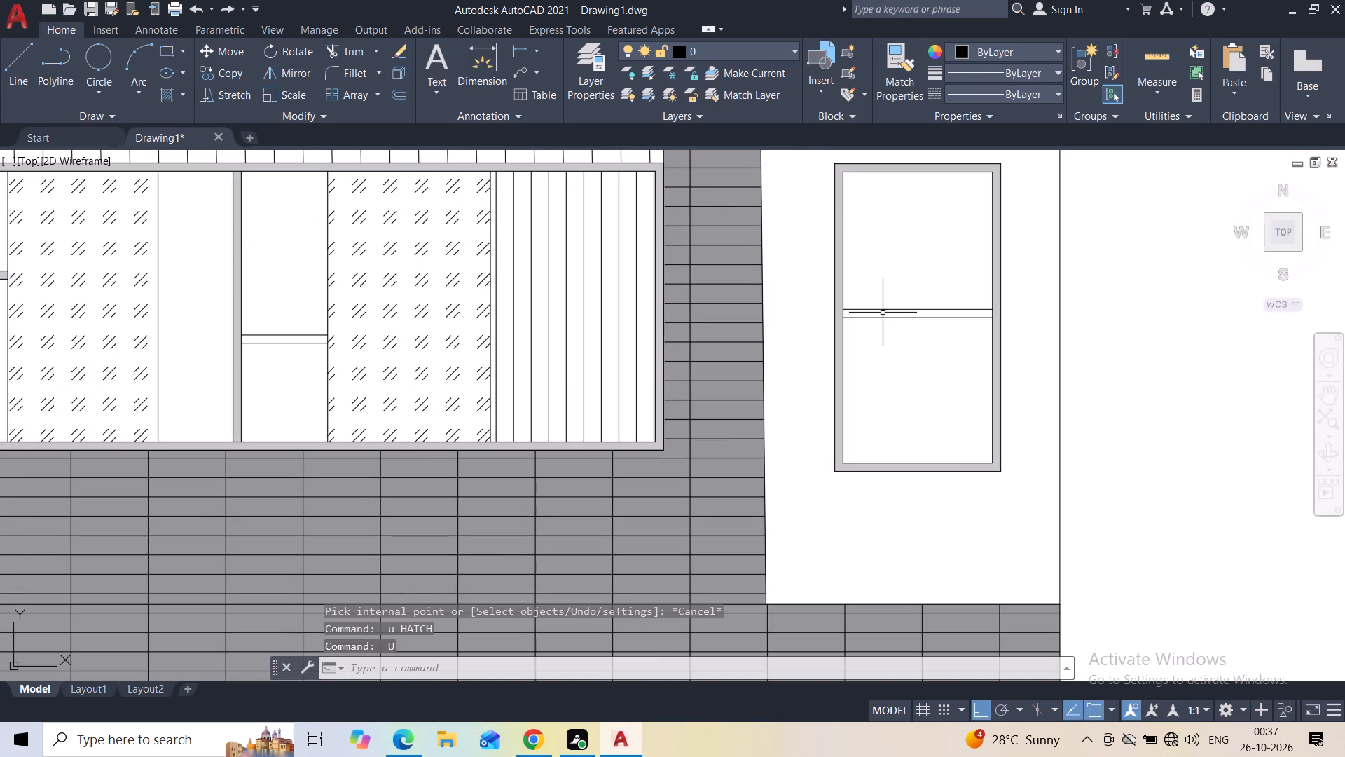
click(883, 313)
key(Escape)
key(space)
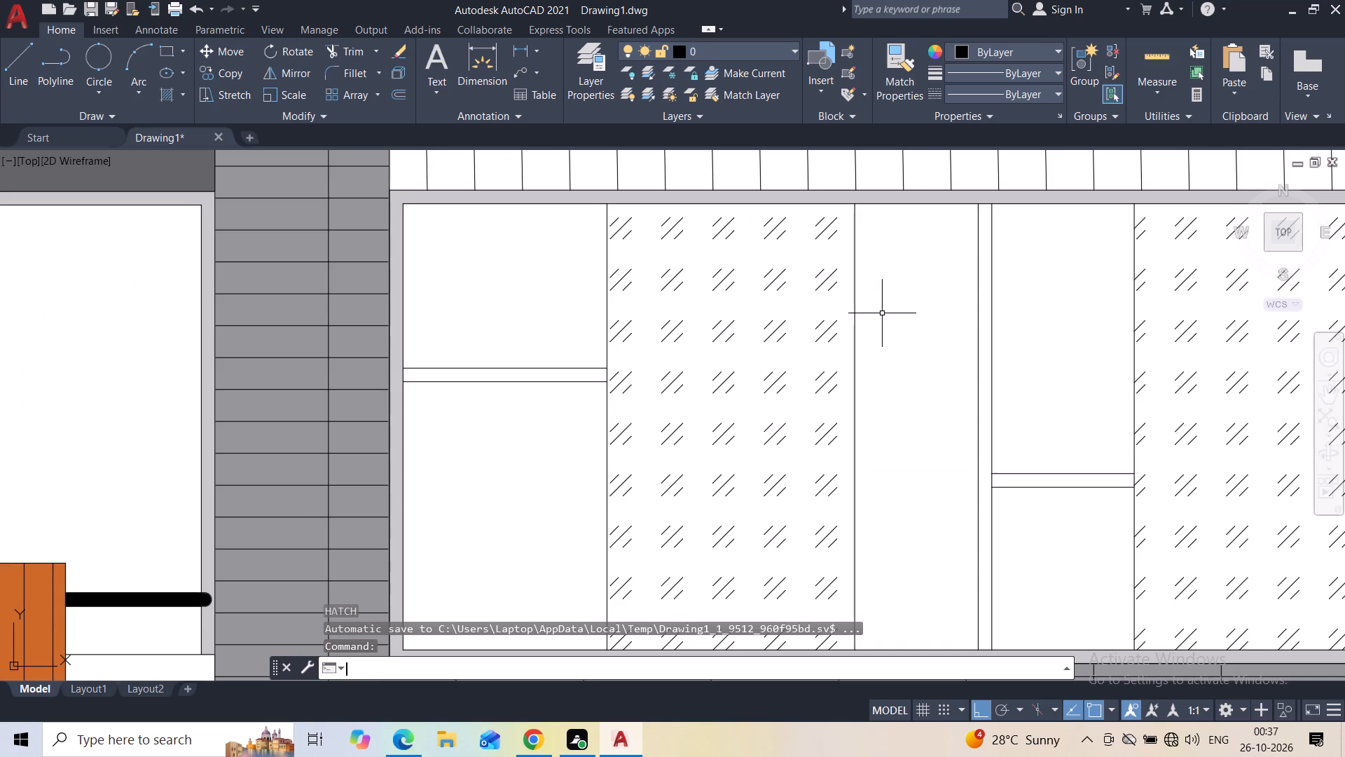
Start a solid light grey (199,200,202) hatch and fill the crossbar and outer frame of the two-pane window on the white wall.
scroll(879, 316, down, 5)
scroll(909, 316, up, 3)
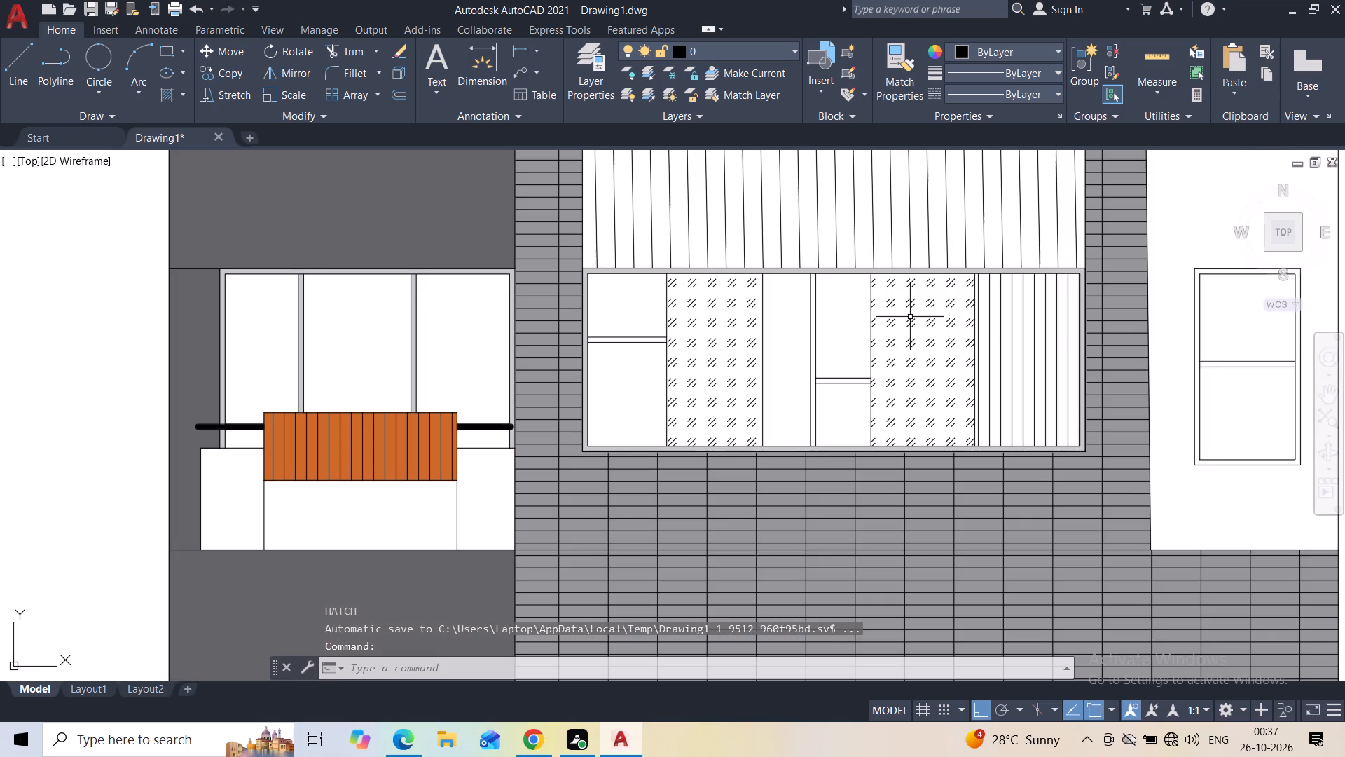
key(h)
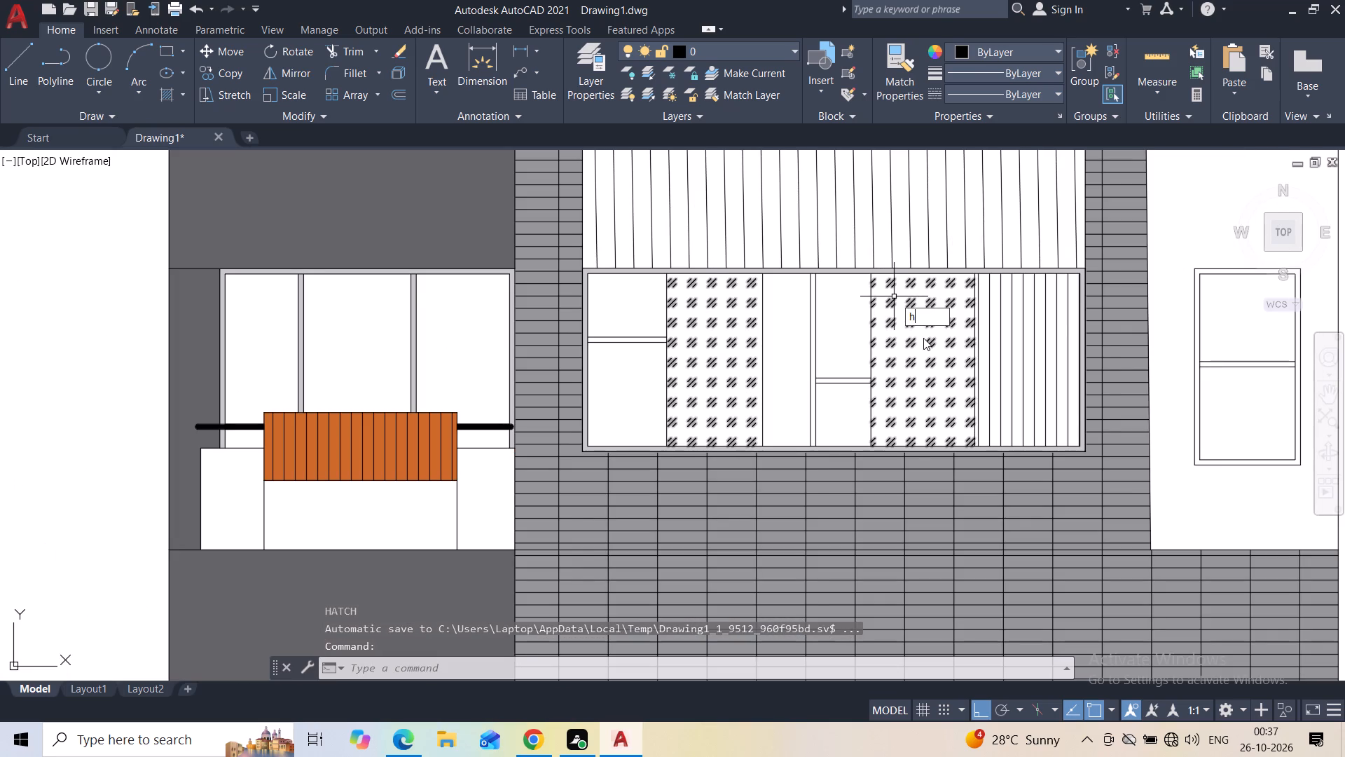
click(923, 338)
middle_drag(1206, 400, 1056, 411)
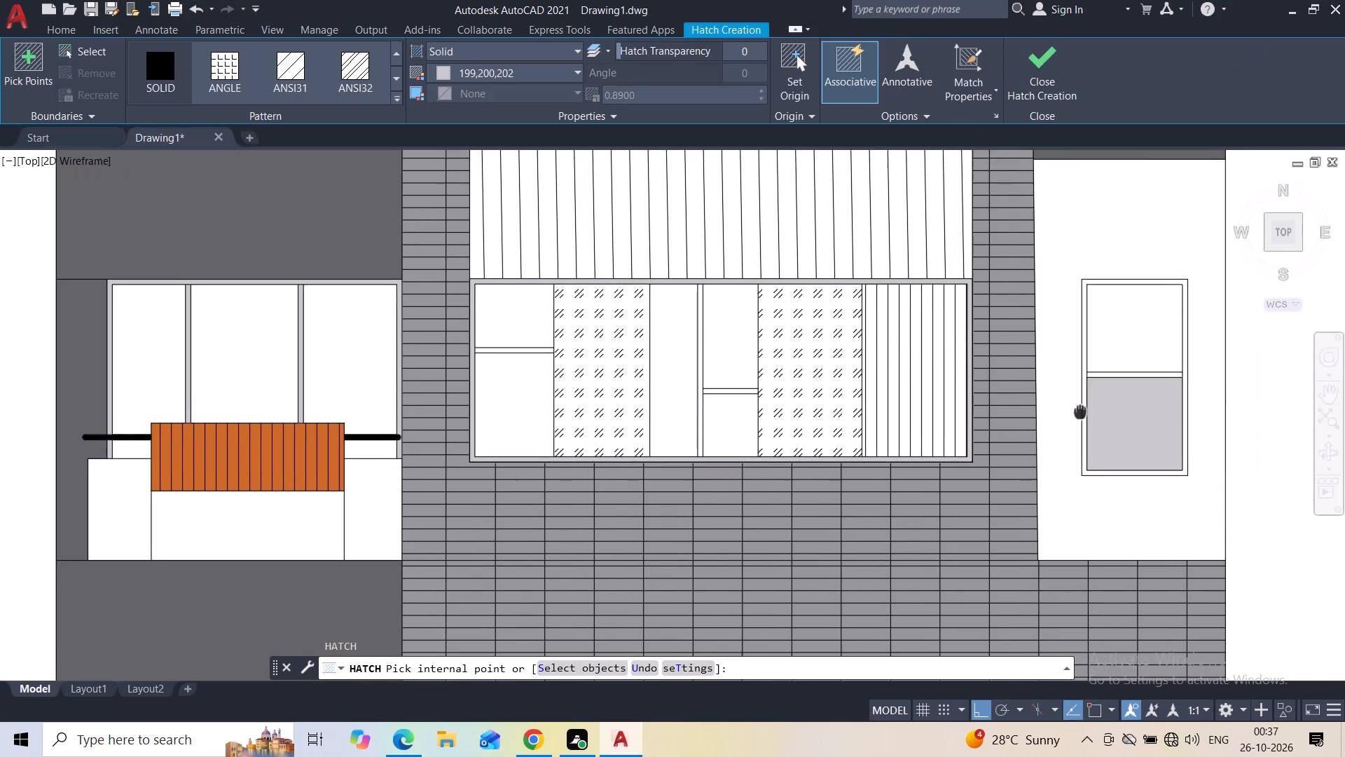
middle_drag(1056, 411, 1044, 411)
scroll(1042, 406, up, 2)
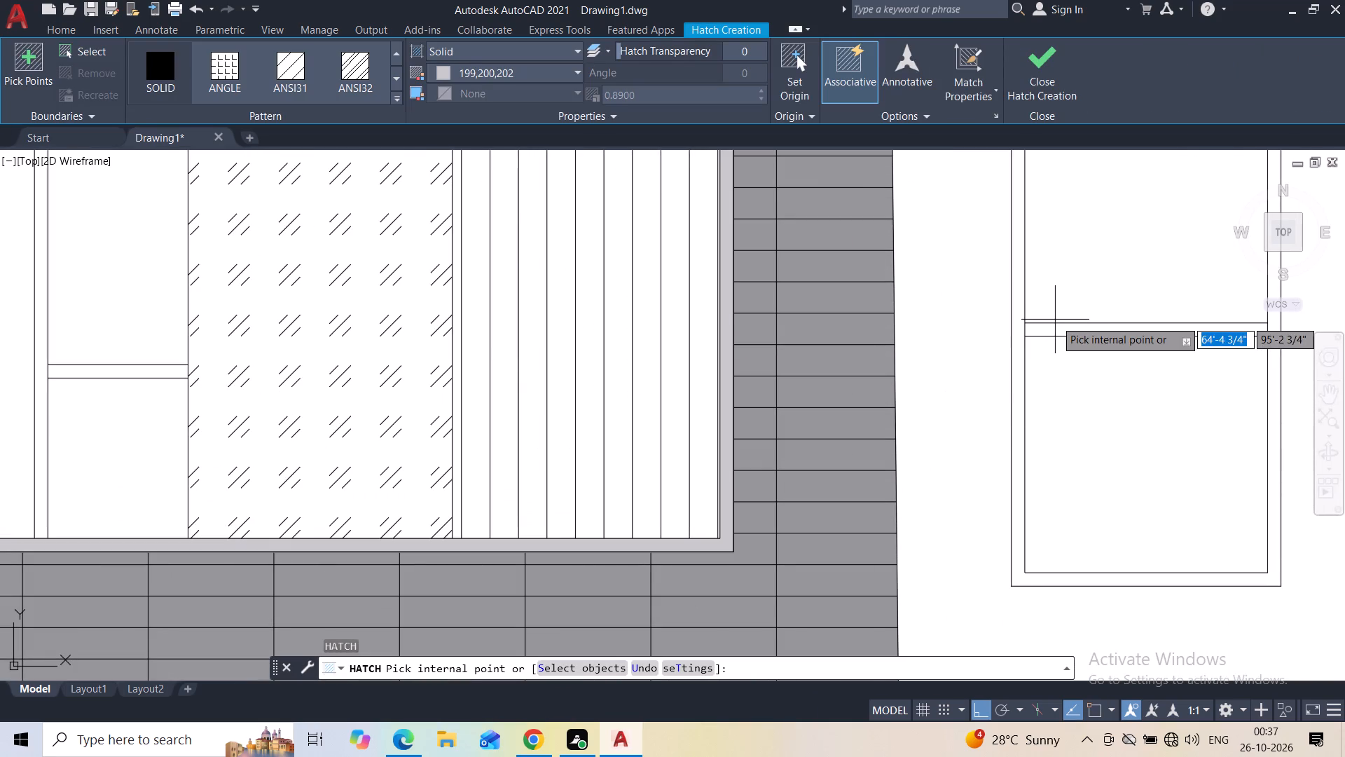
click(1053, 325)
click(1018, 342)
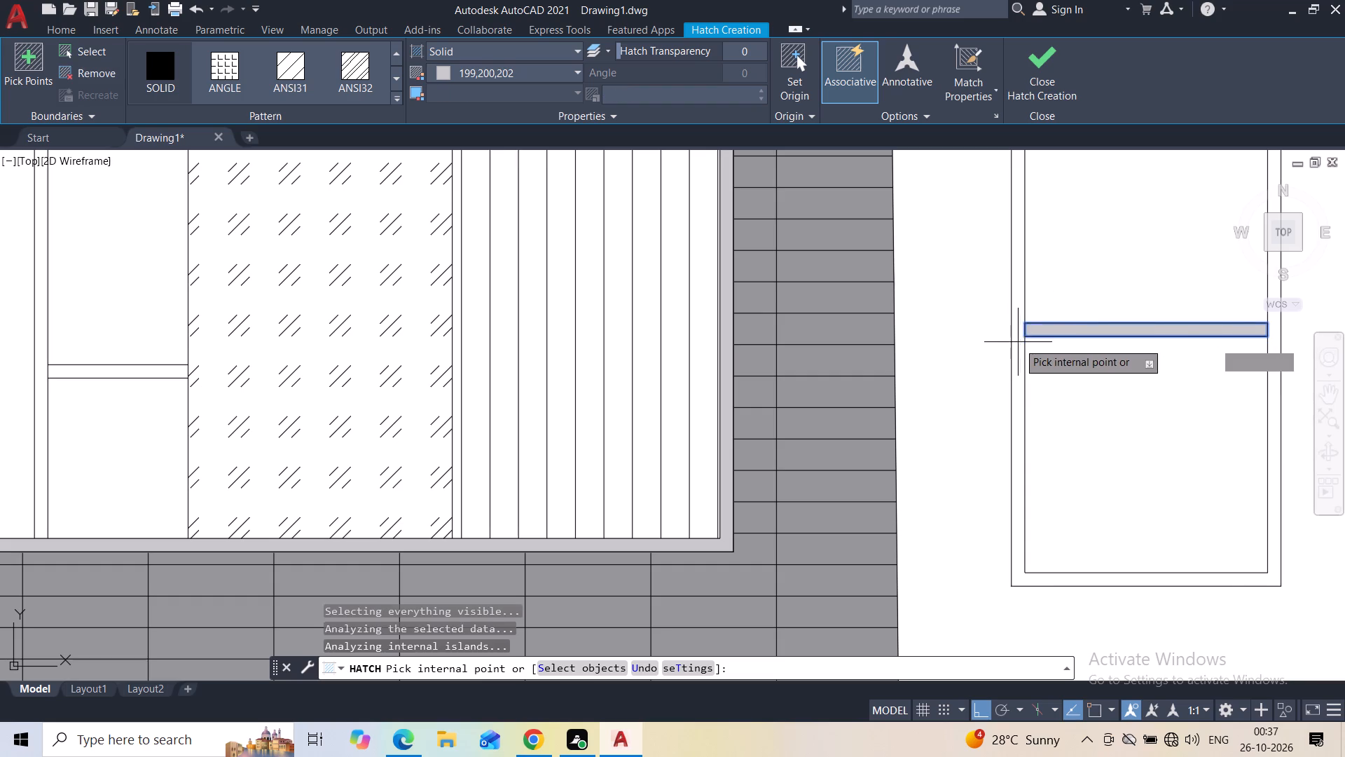
Fill the top-storey wide window's mullion and both crossbars with the same light grey and finish the hatch.
middle_drag(738, 436, 1124, 331)
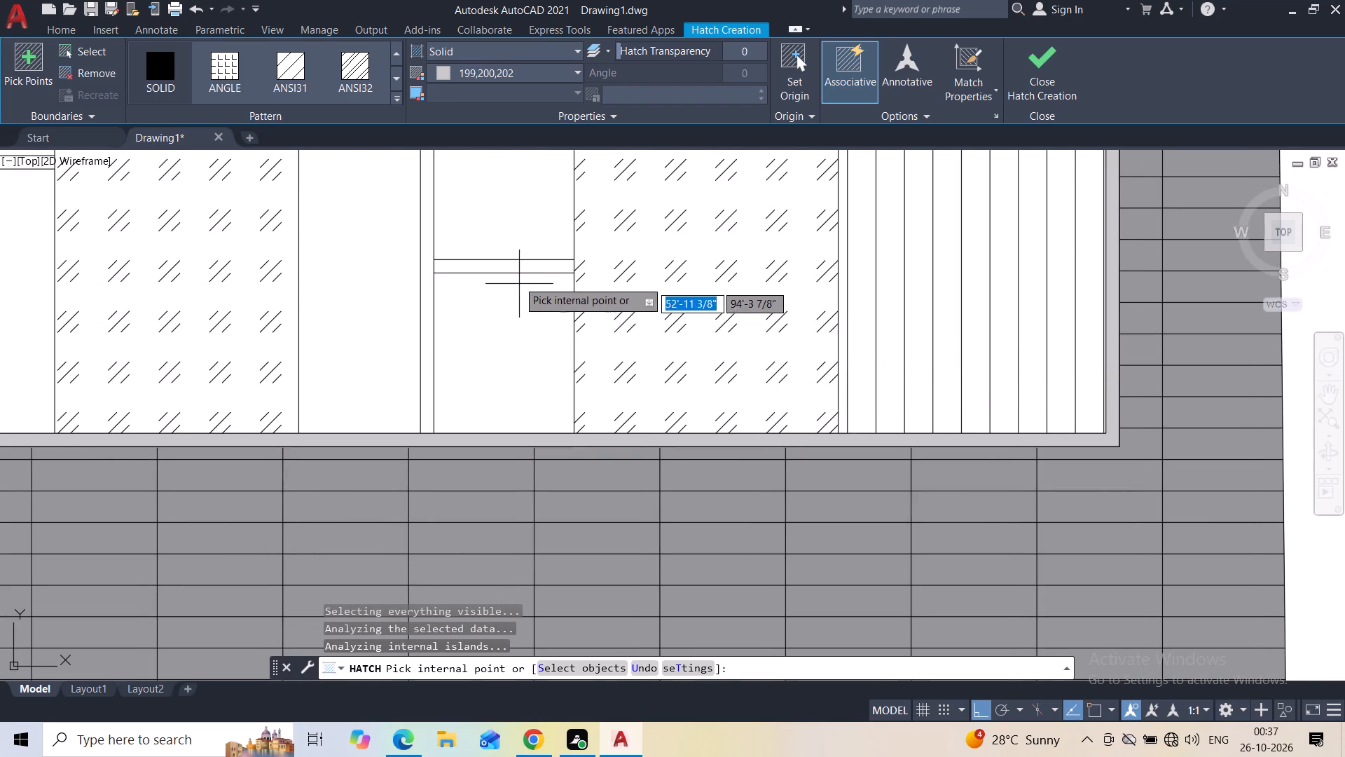
click(517, 268)
click(425, 292)
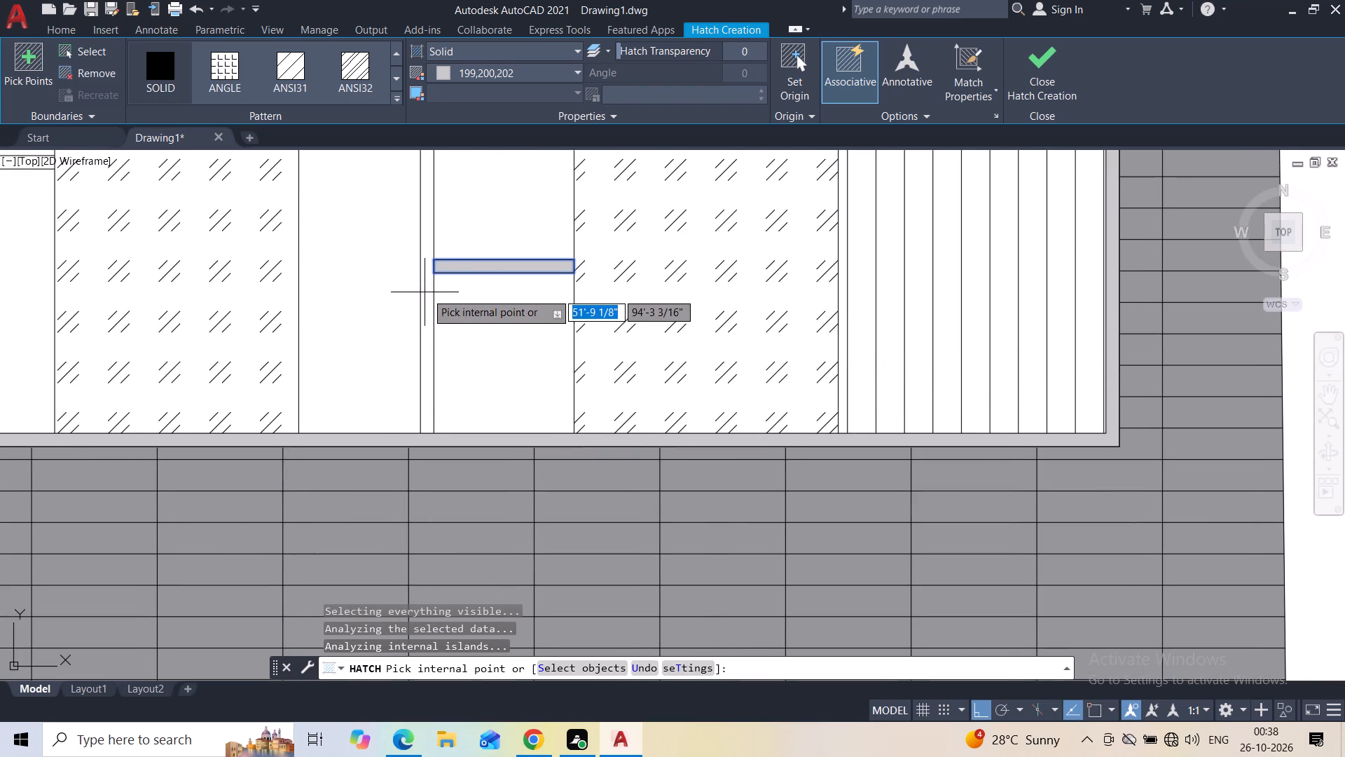
middle_drag(404, 338, 906, 370)
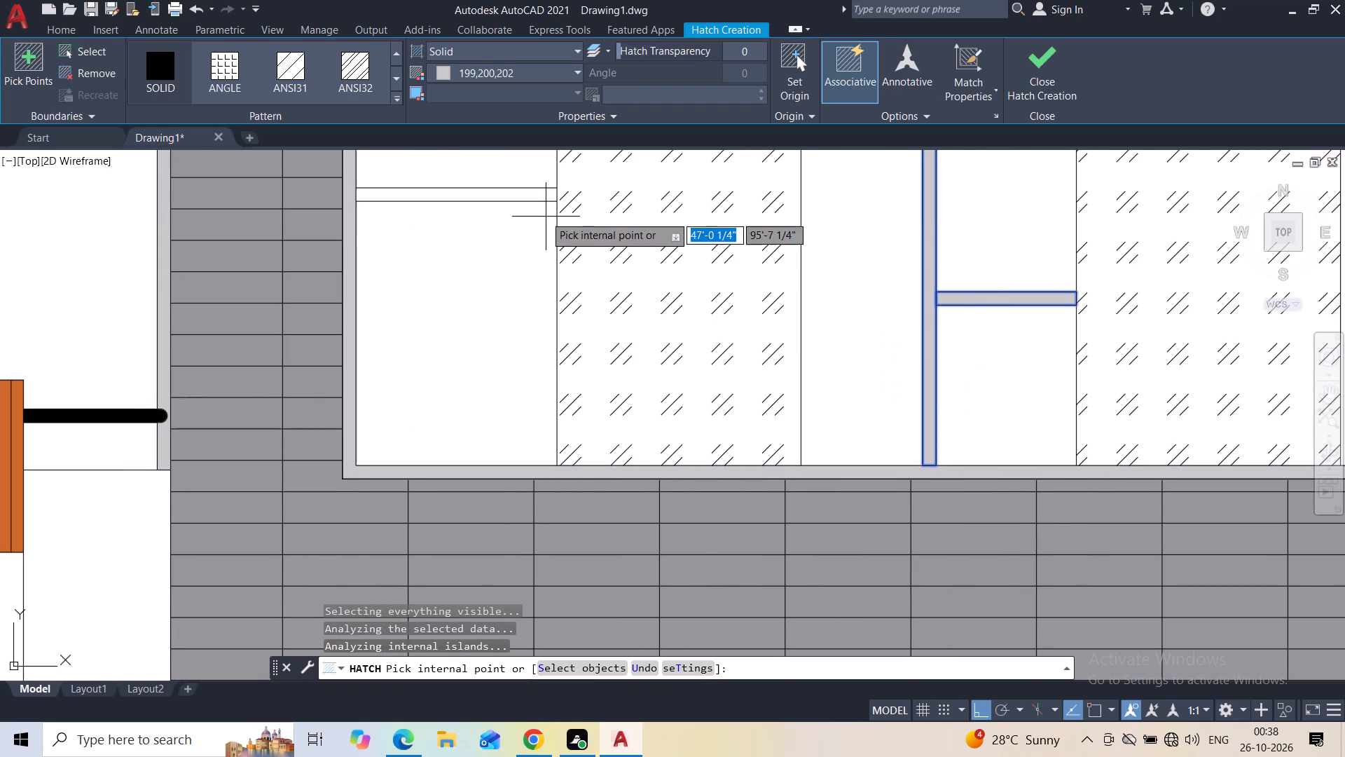
click(534, 196)
middle_drag(520, 272, 508, 356)
scroll(520, 314, down, 3)
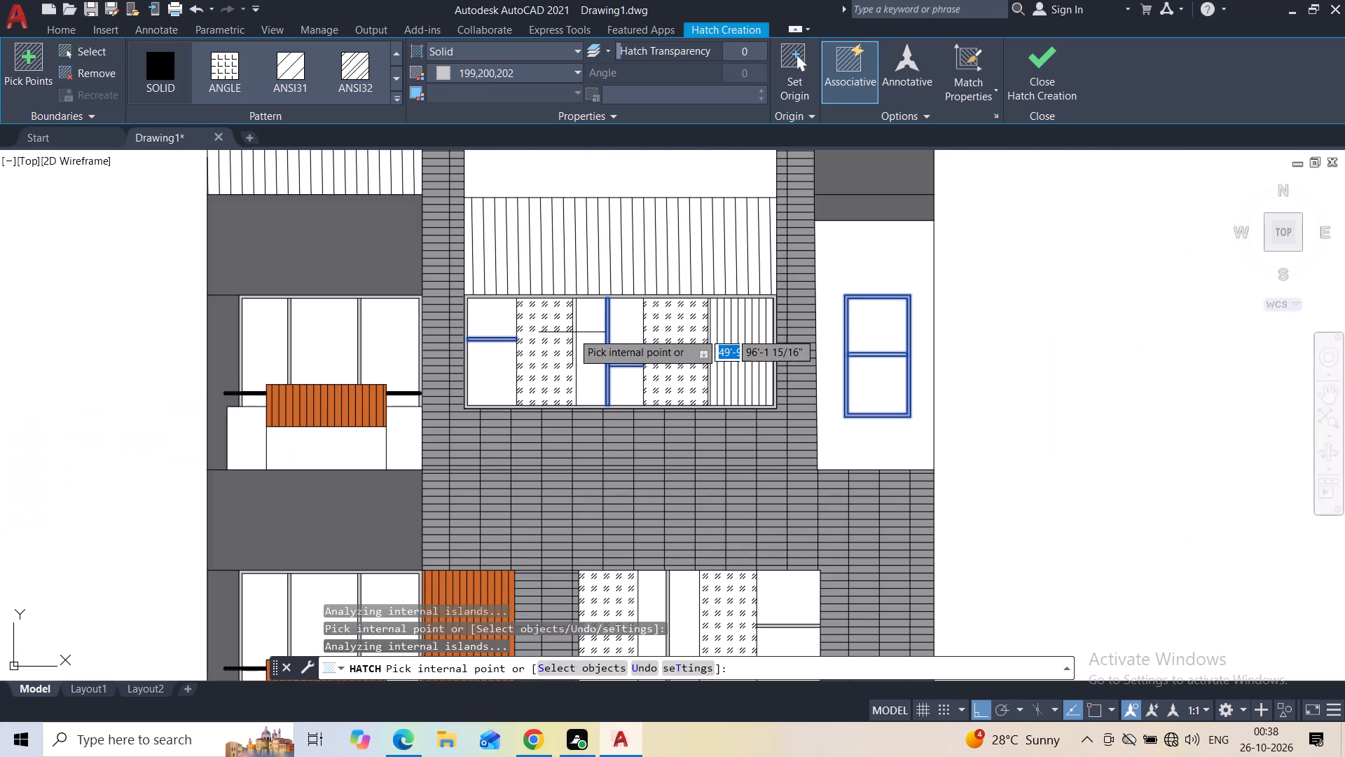
click(1031, 84)
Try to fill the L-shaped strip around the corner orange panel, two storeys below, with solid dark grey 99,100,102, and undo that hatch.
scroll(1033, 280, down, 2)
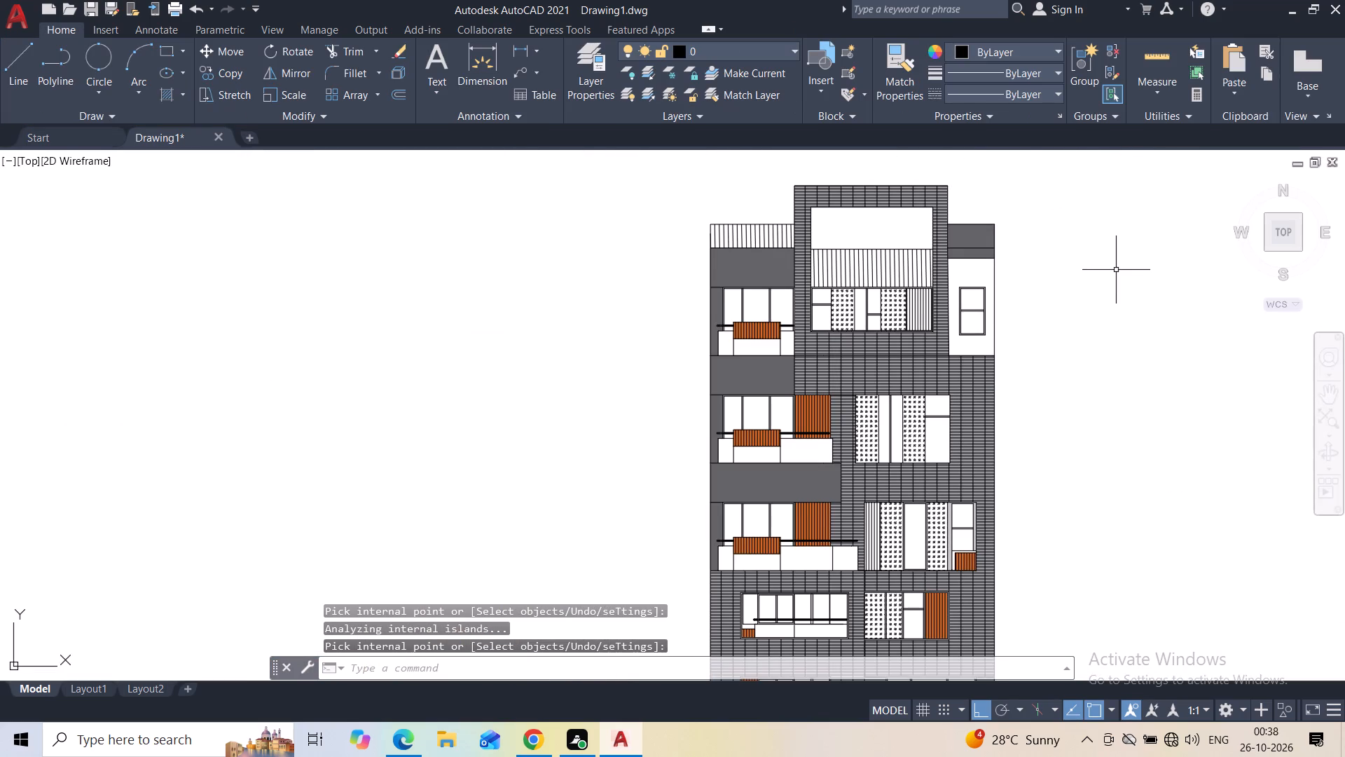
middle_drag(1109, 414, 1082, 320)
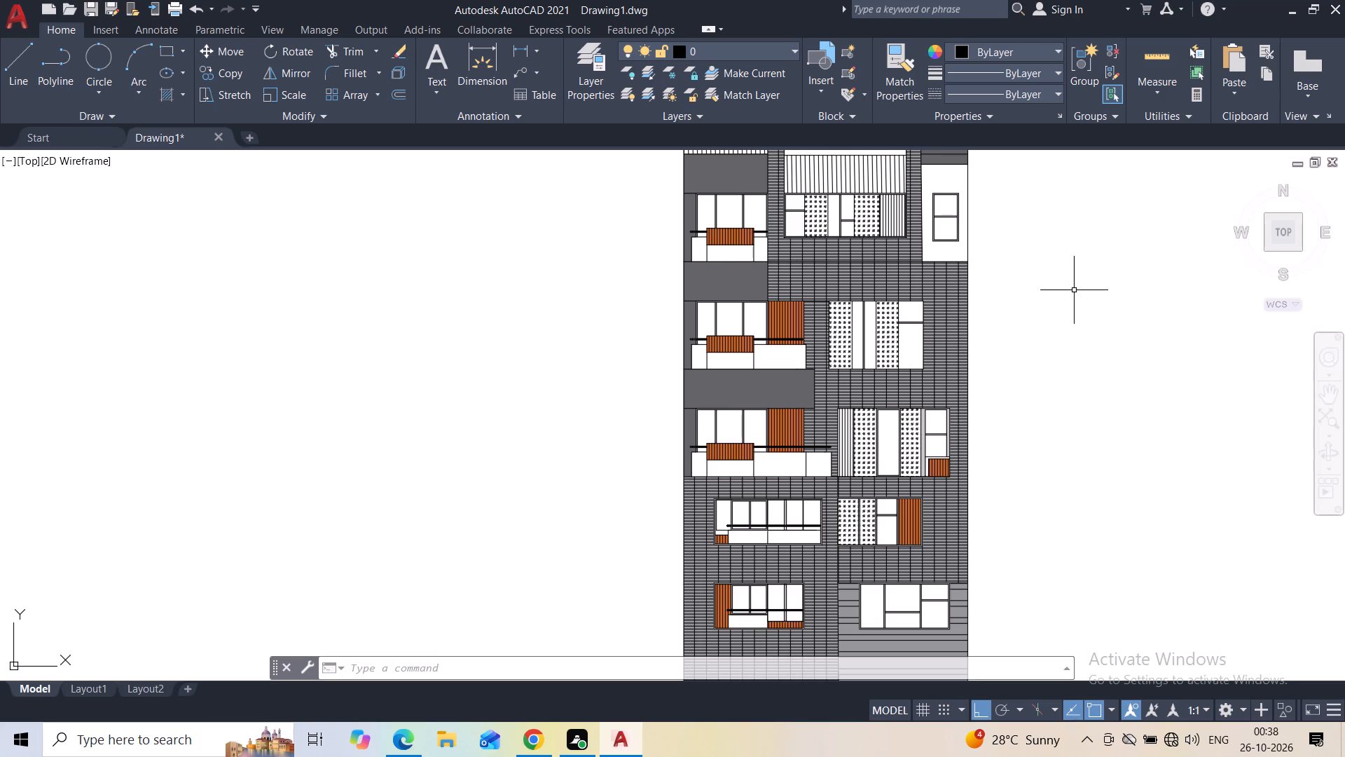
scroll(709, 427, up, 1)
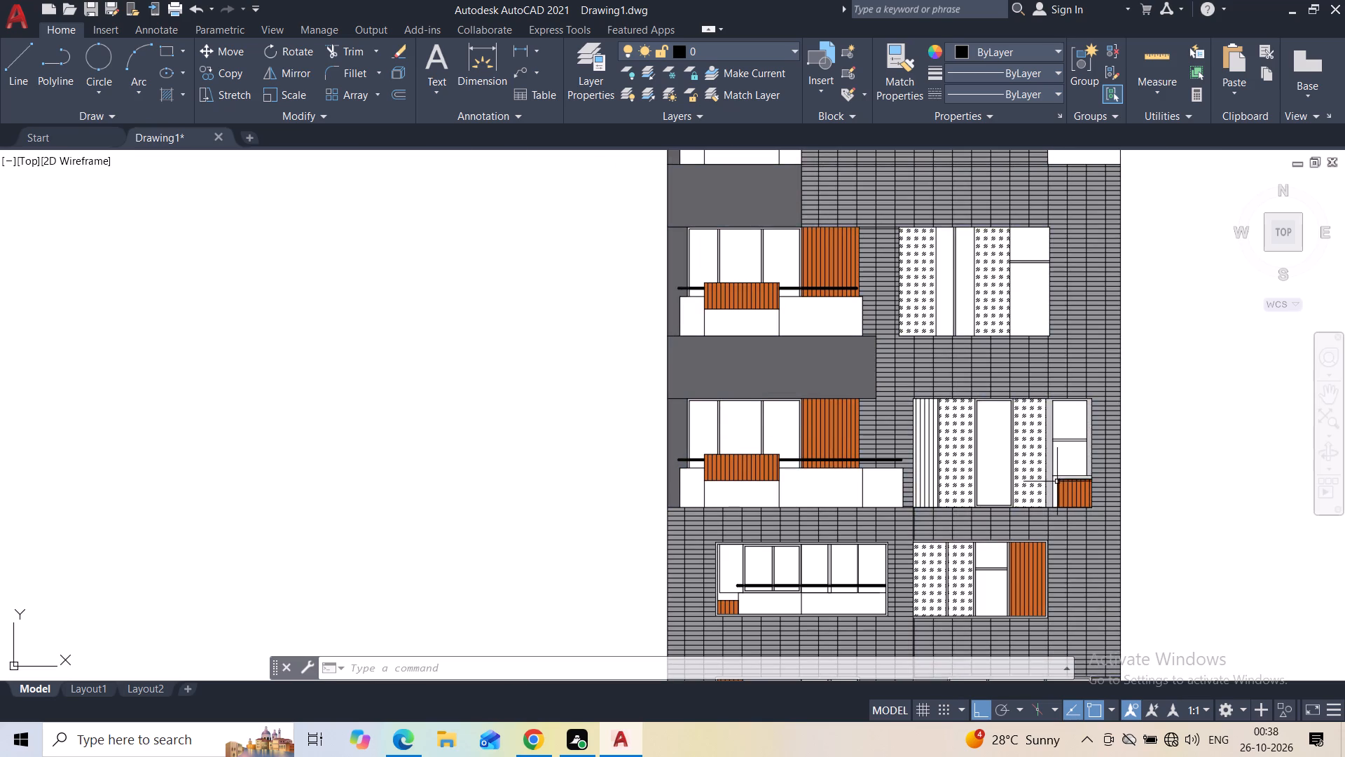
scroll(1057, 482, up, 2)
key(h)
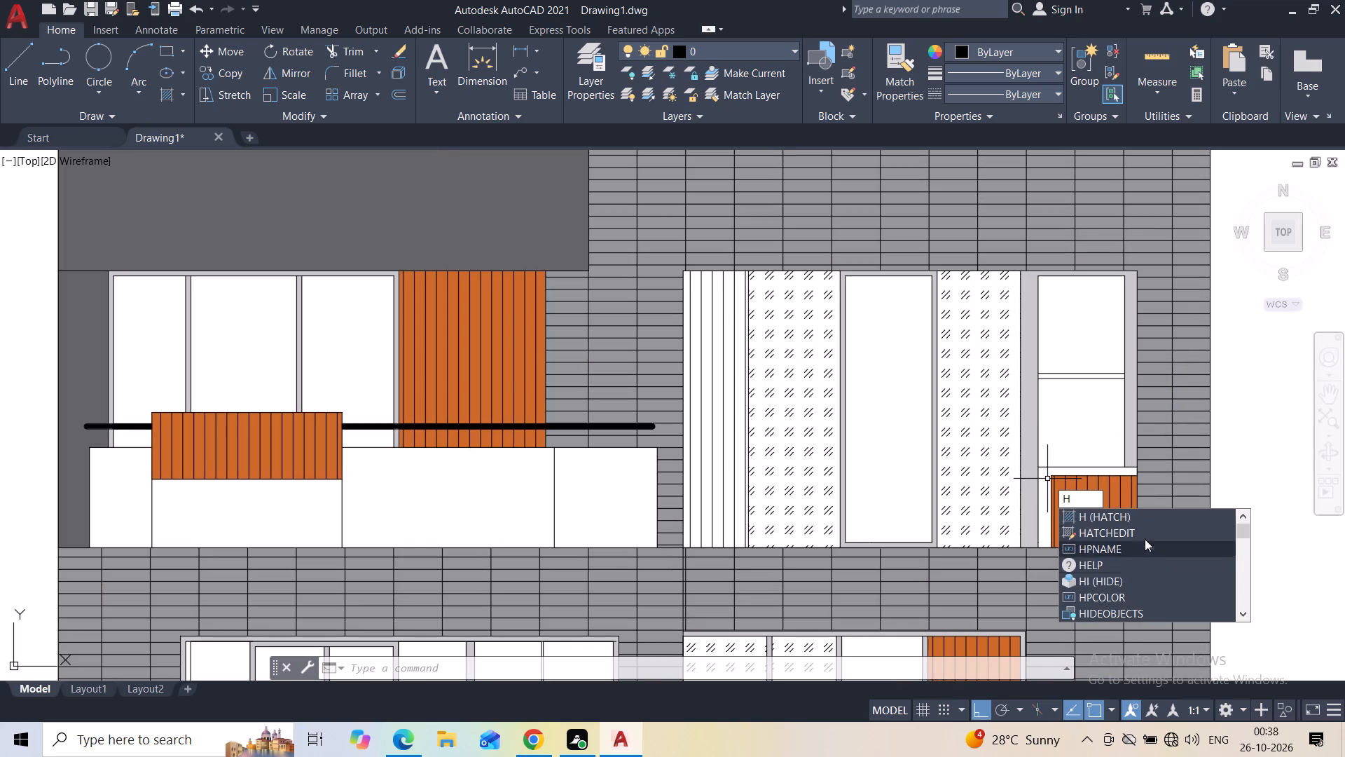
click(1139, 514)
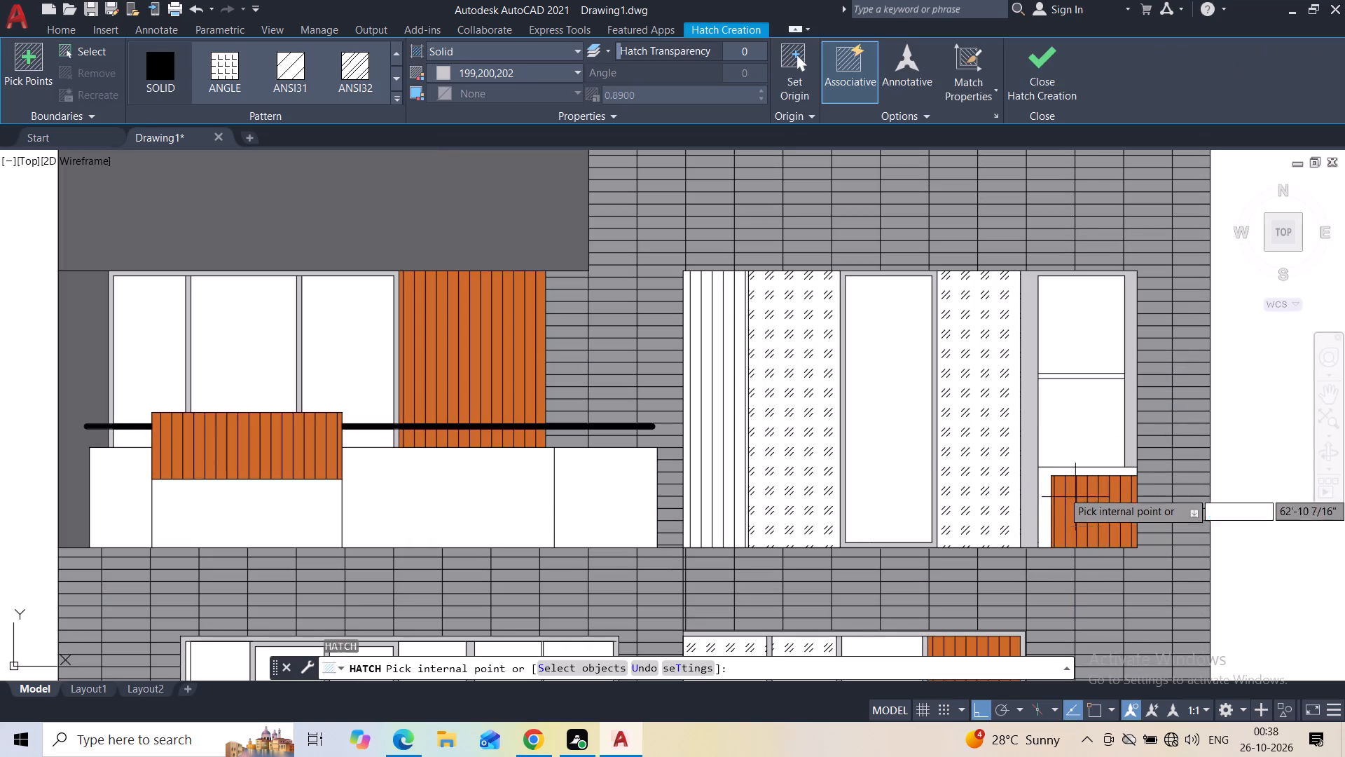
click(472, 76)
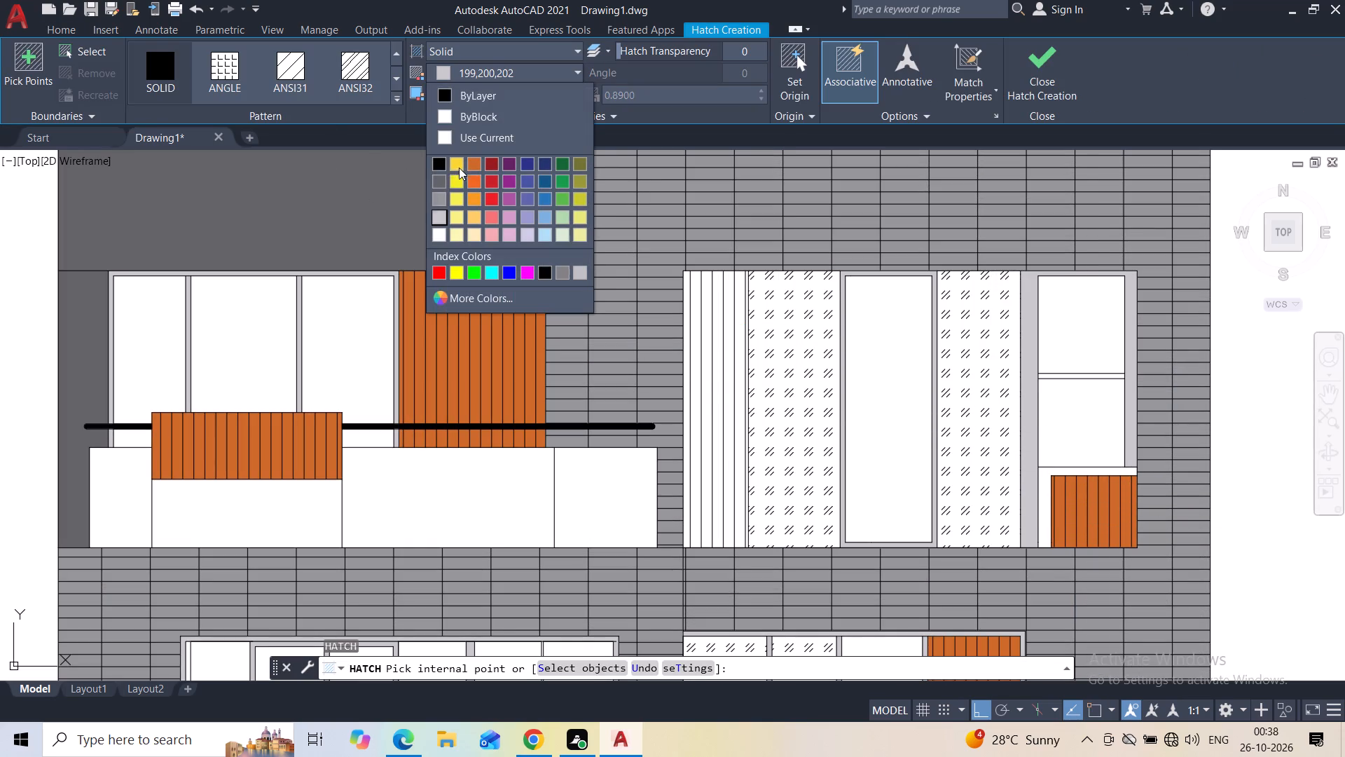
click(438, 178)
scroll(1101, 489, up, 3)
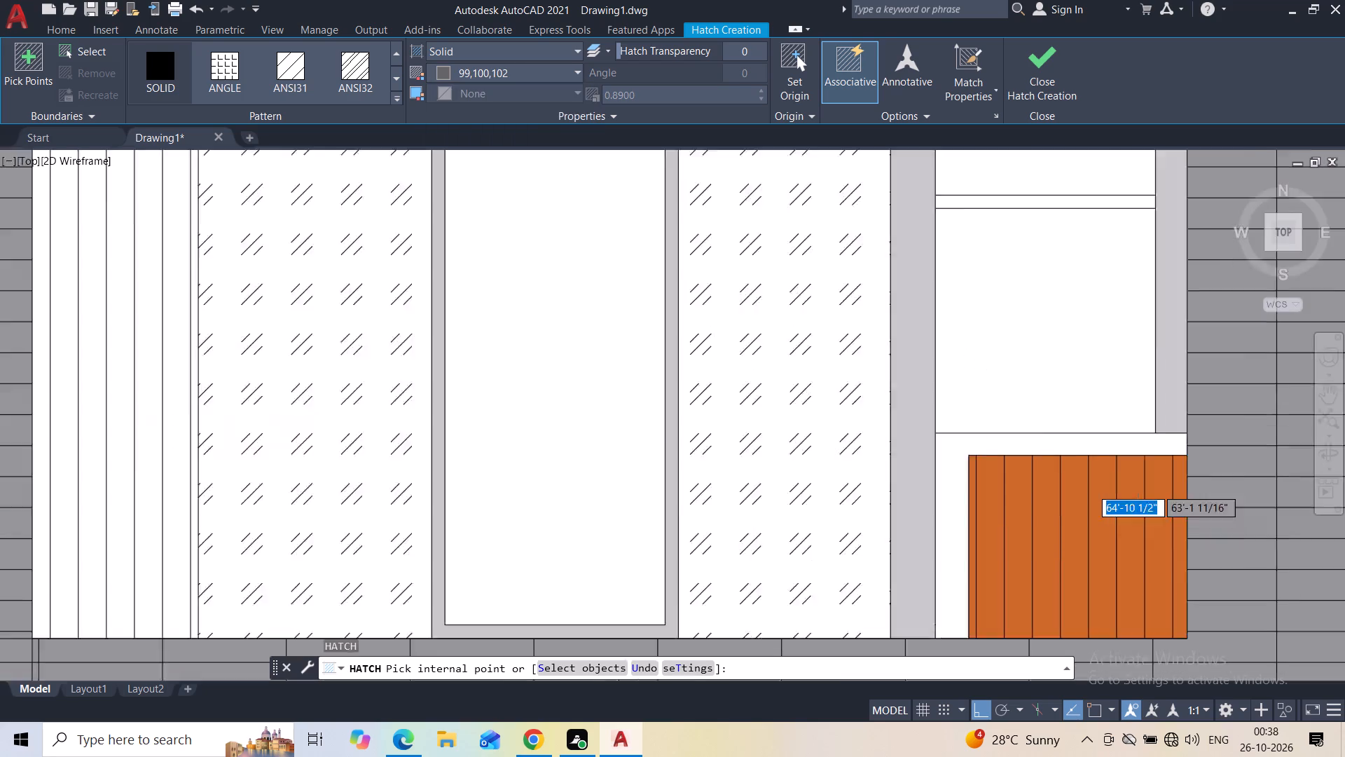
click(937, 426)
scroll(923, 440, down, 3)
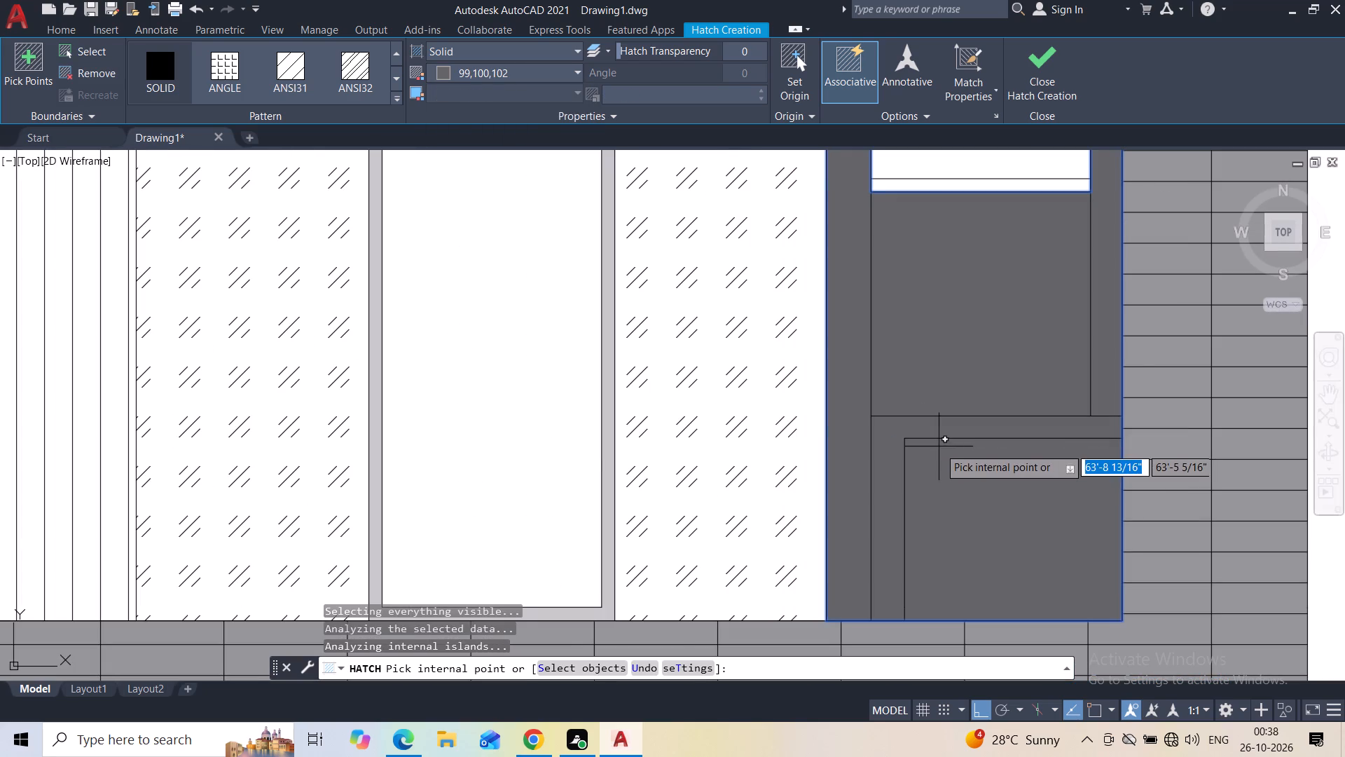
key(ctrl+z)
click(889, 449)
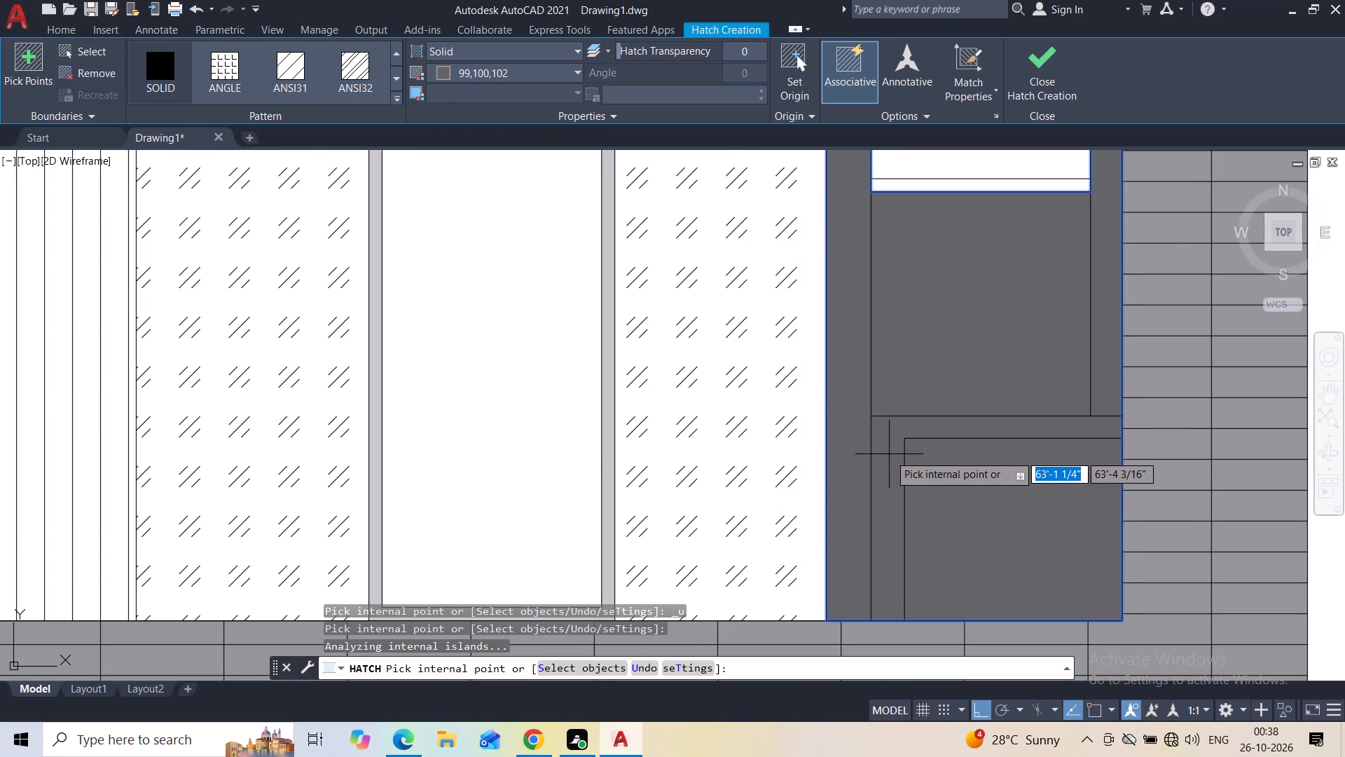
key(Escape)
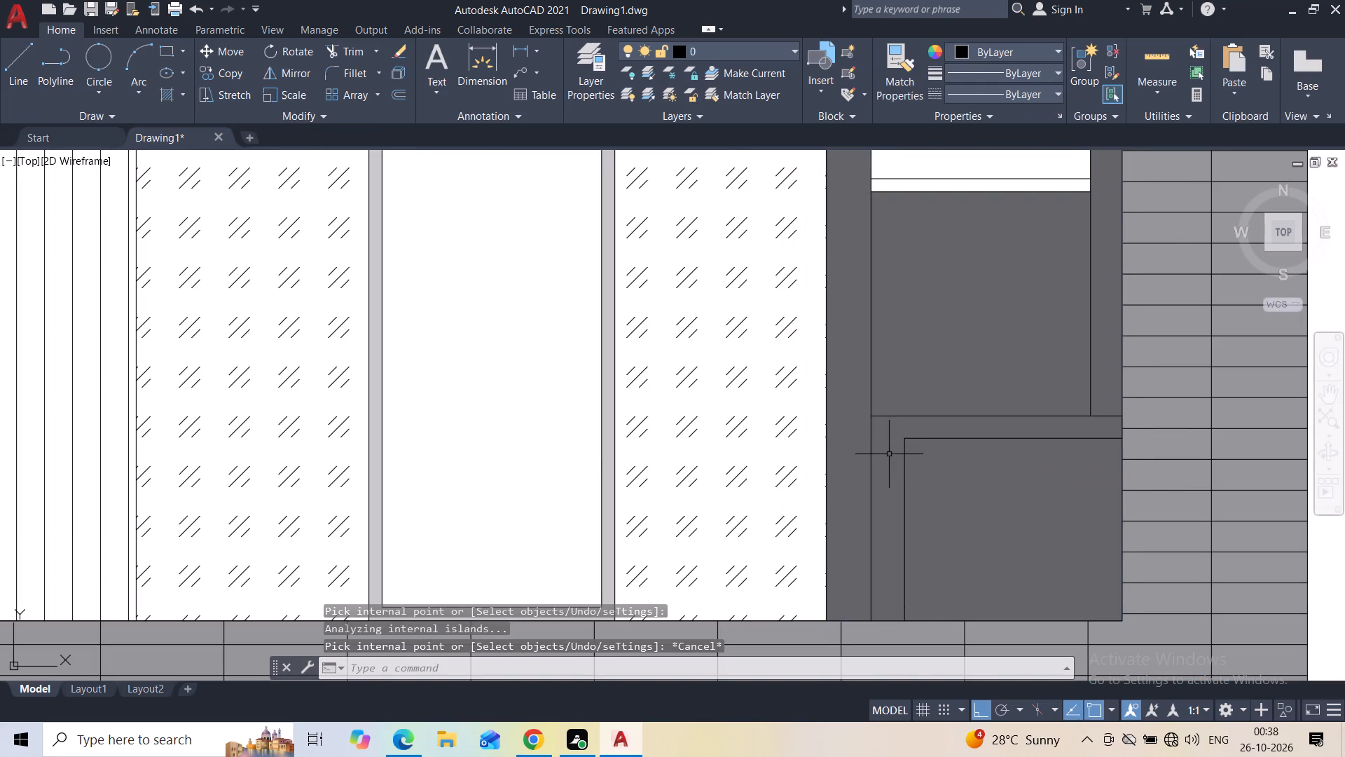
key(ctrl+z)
Fill the L-shaped strip around the window's corner orange panel with a solid hatch coloured dark grey 99,100,102.
scroll(1041, 500, up, 2)
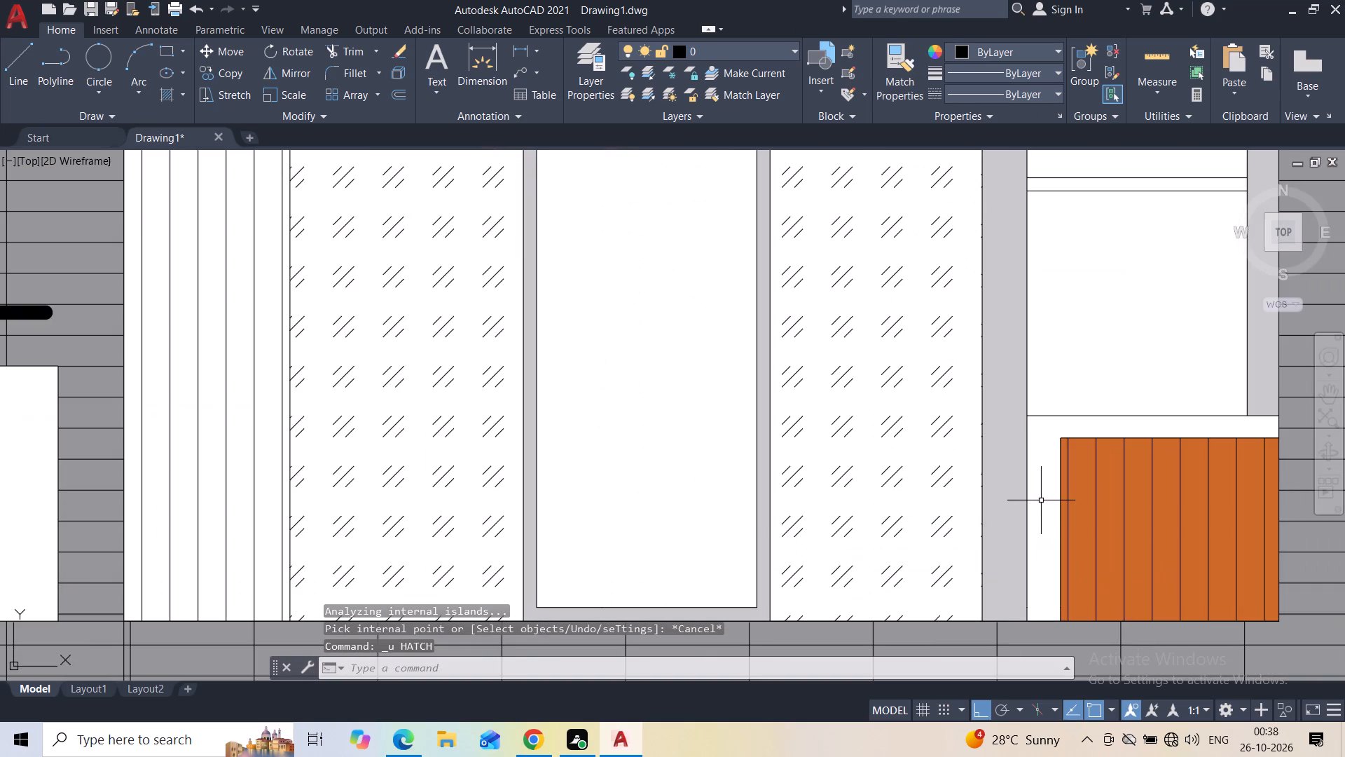
key(h)
click(1071, 537)
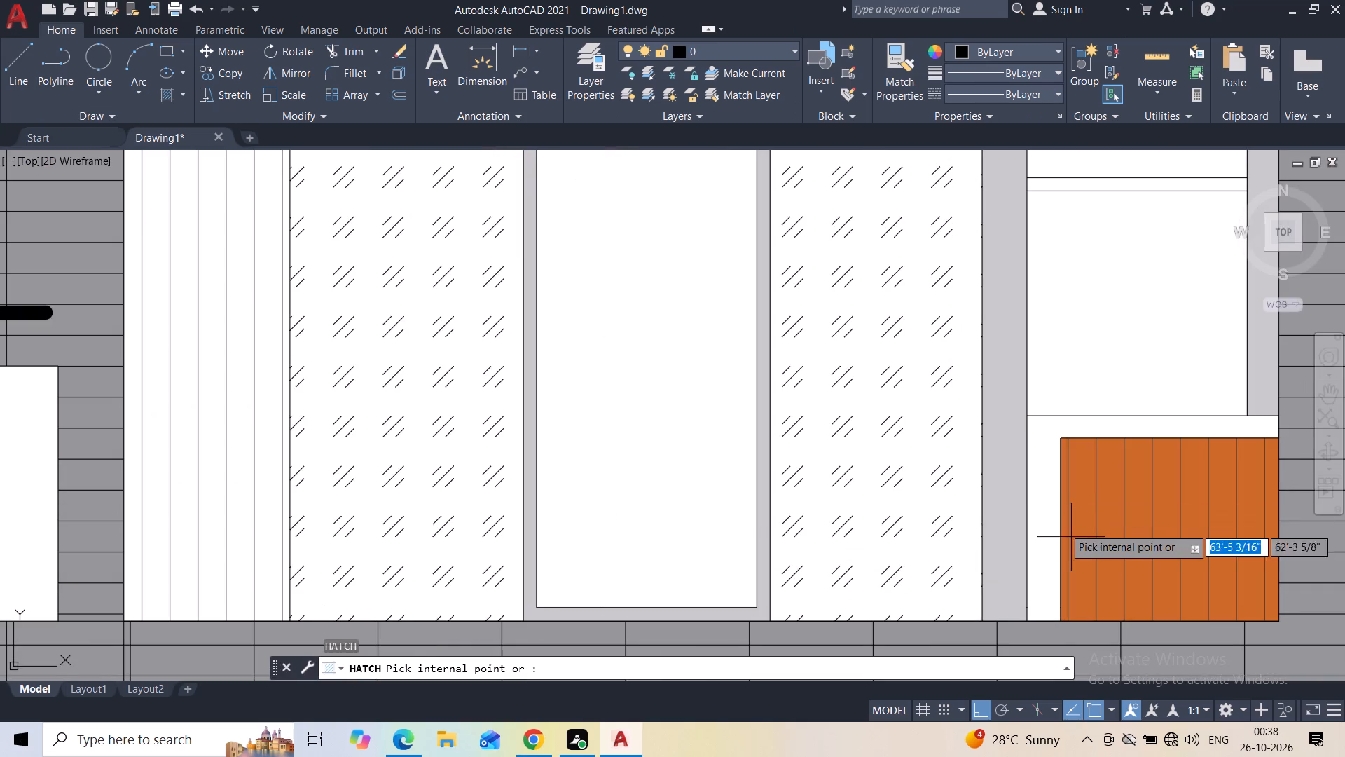
click(1047, 500)
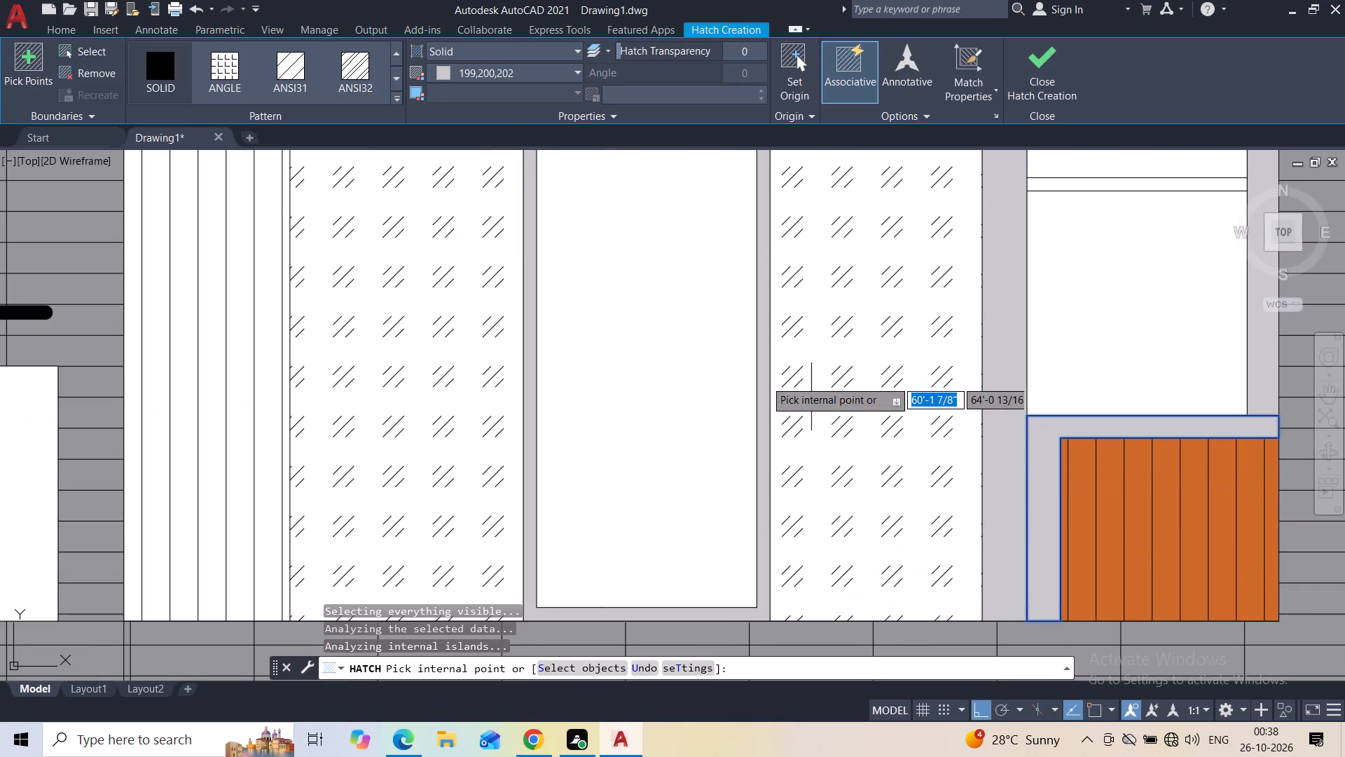
click(549, 69)
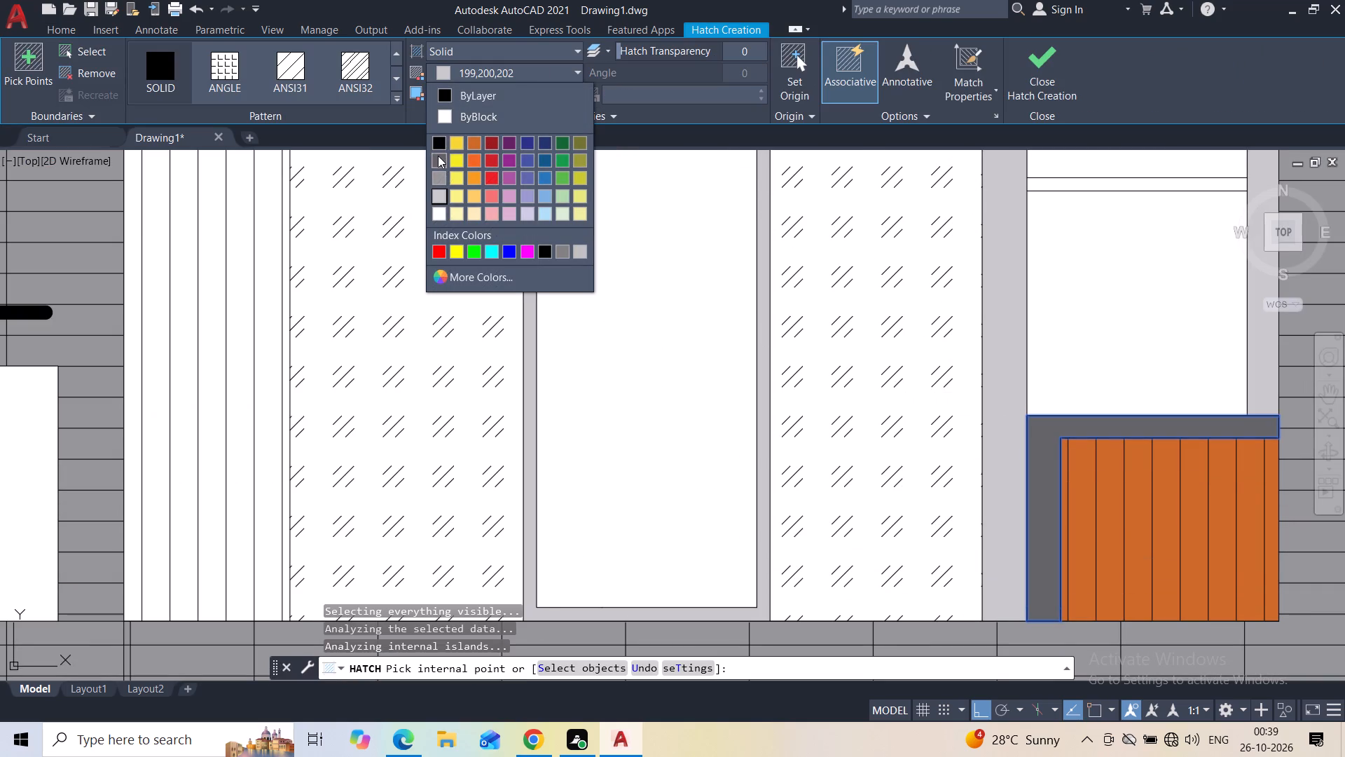
click(438, 156)
Fill the L-shaped strip above the small orange panel in the railed window one storey below with the same dark grey, and finish the hatch.
scroll(715, 369, down, 3)
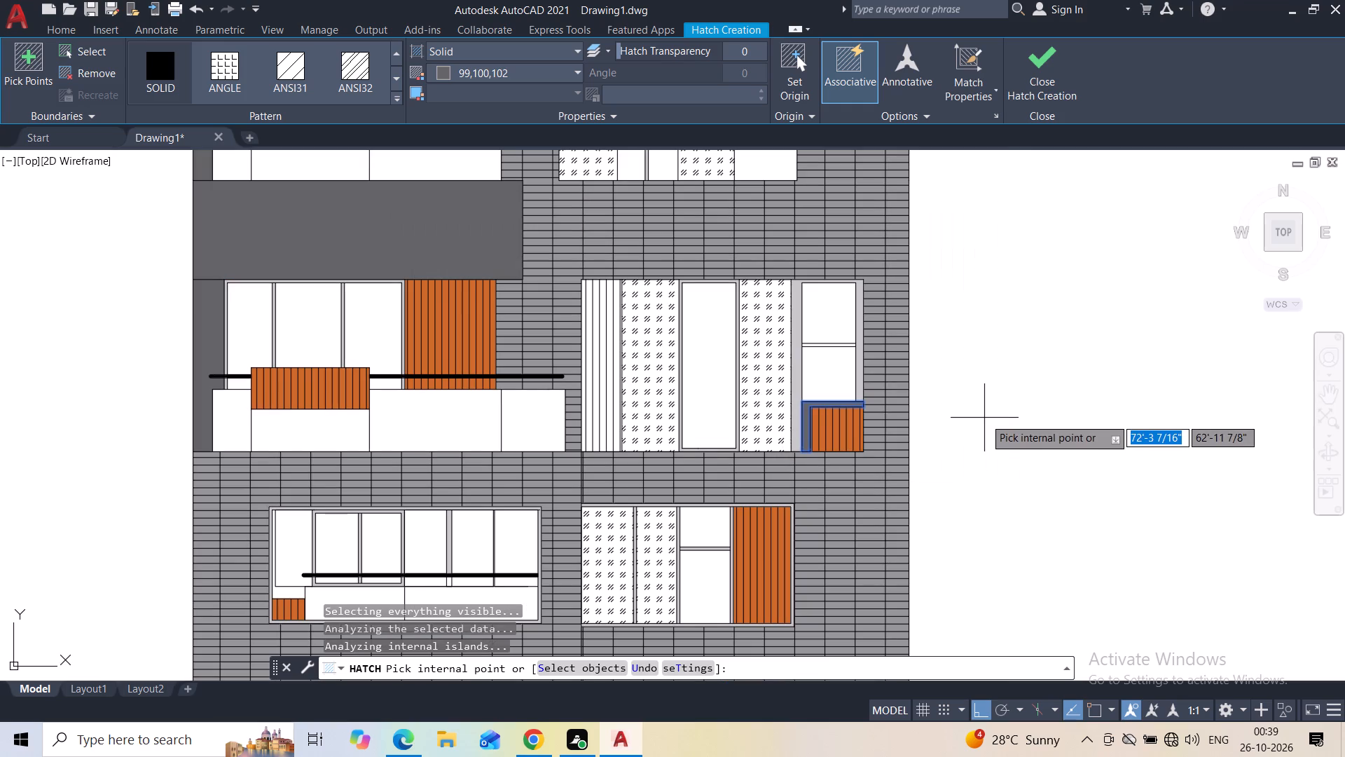
middle_drag(1007, 372, 981, 489)
scroll(980, 489, down, 1)
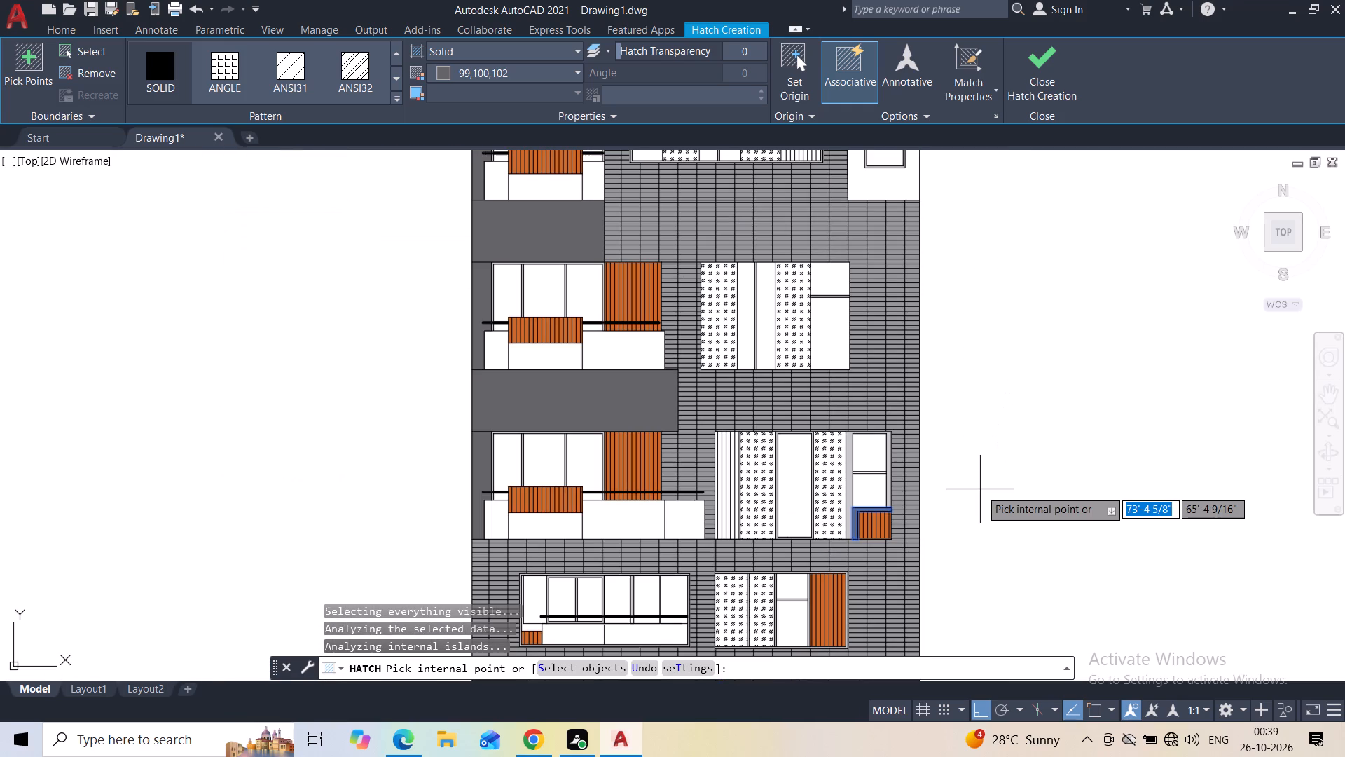
middle_drag(991, 508, 988, 351)
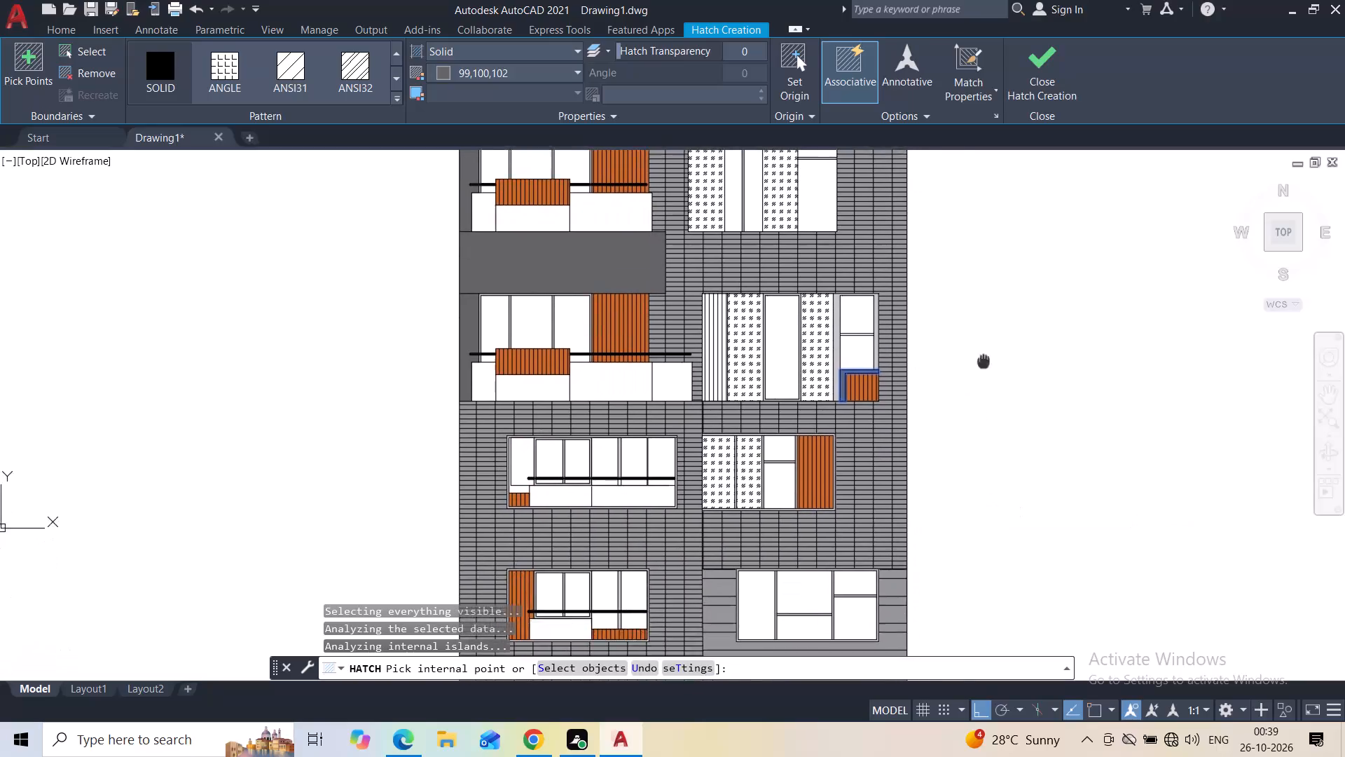
middle_drag(988, 351, 1036, 268)
scroll(549, 386, up, 3)
scroll(620, 397, up, 1)
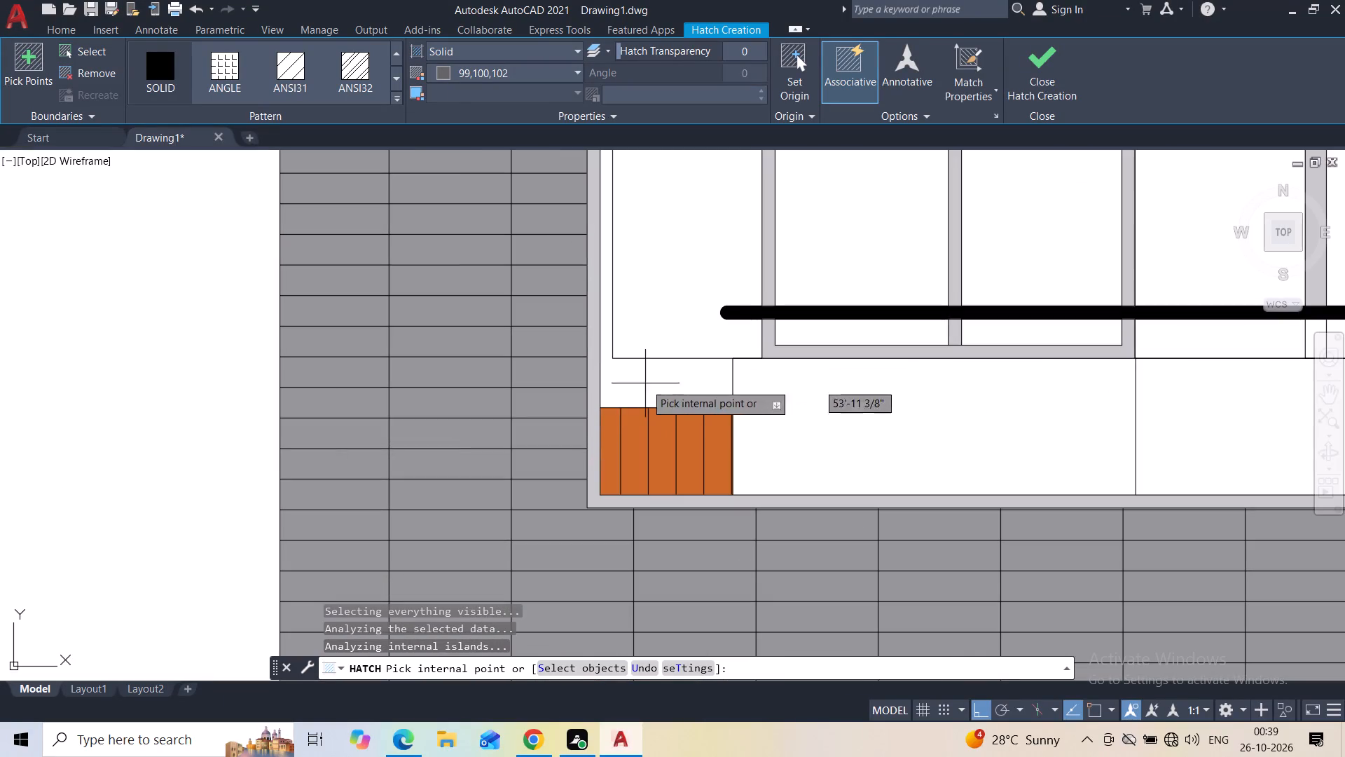
click(646, 383)
click(1048, 90)
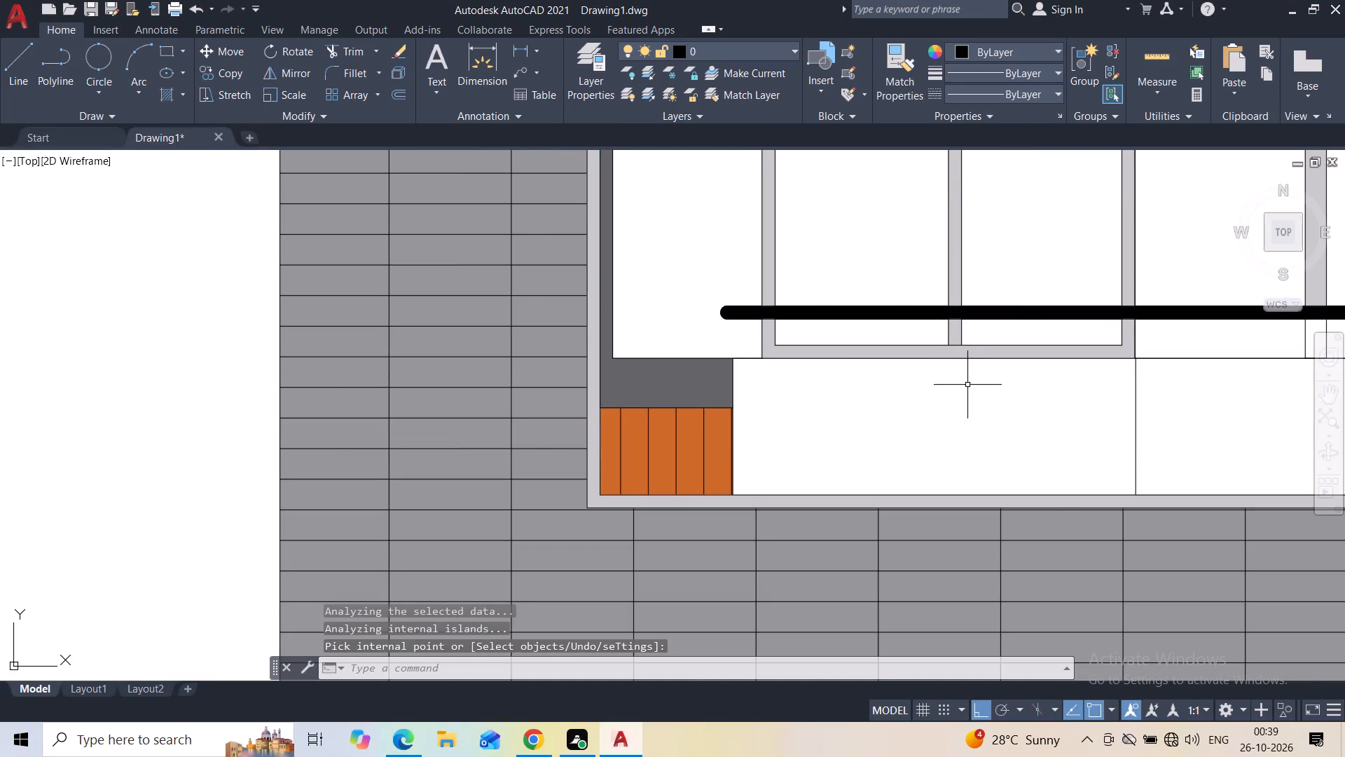
Fill the unfilled mullion sections above and below the railing in the window with the small orange corner panel, using solid light grey 199,200,202.
scroll(966, 409, down, 2)
middle_drag(969, 416, 586, 412)
scroll(577, 414, down, 1)
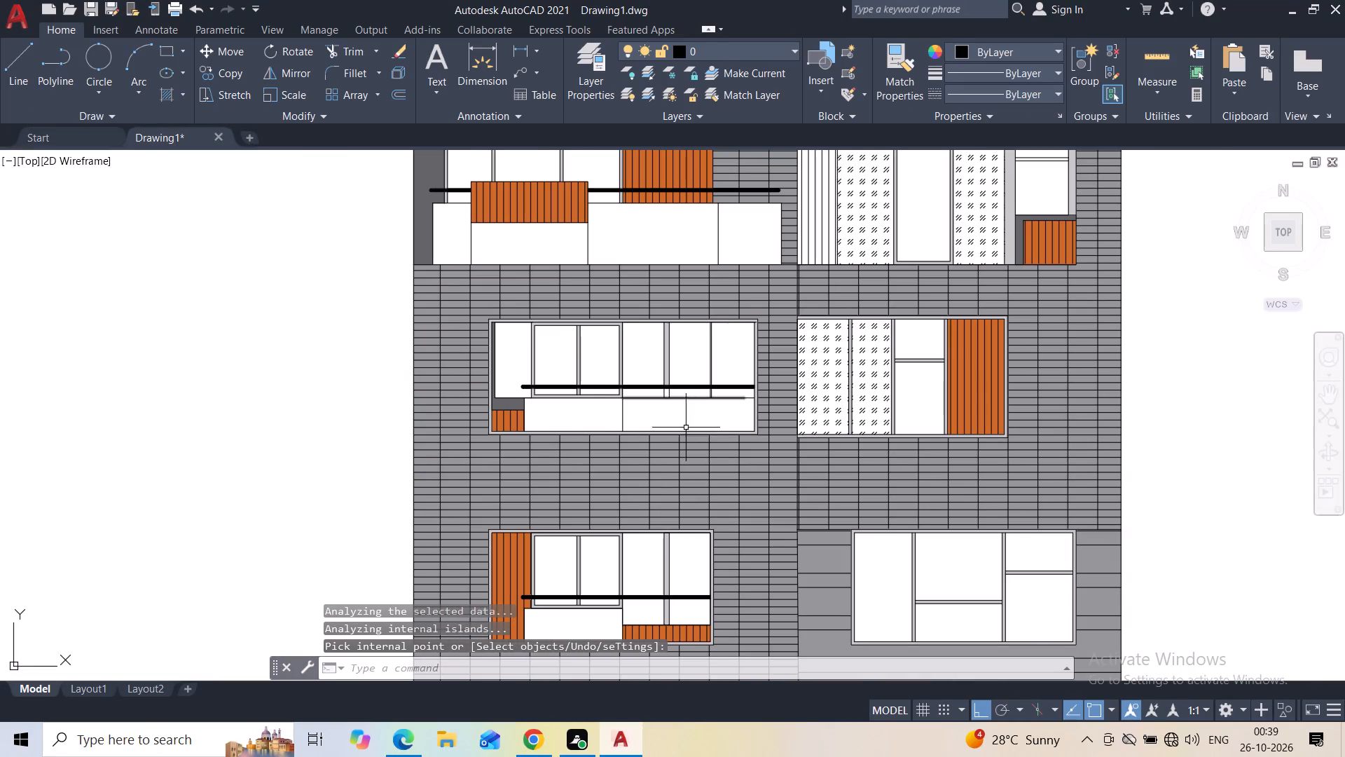
key(h)
click(726, 472)
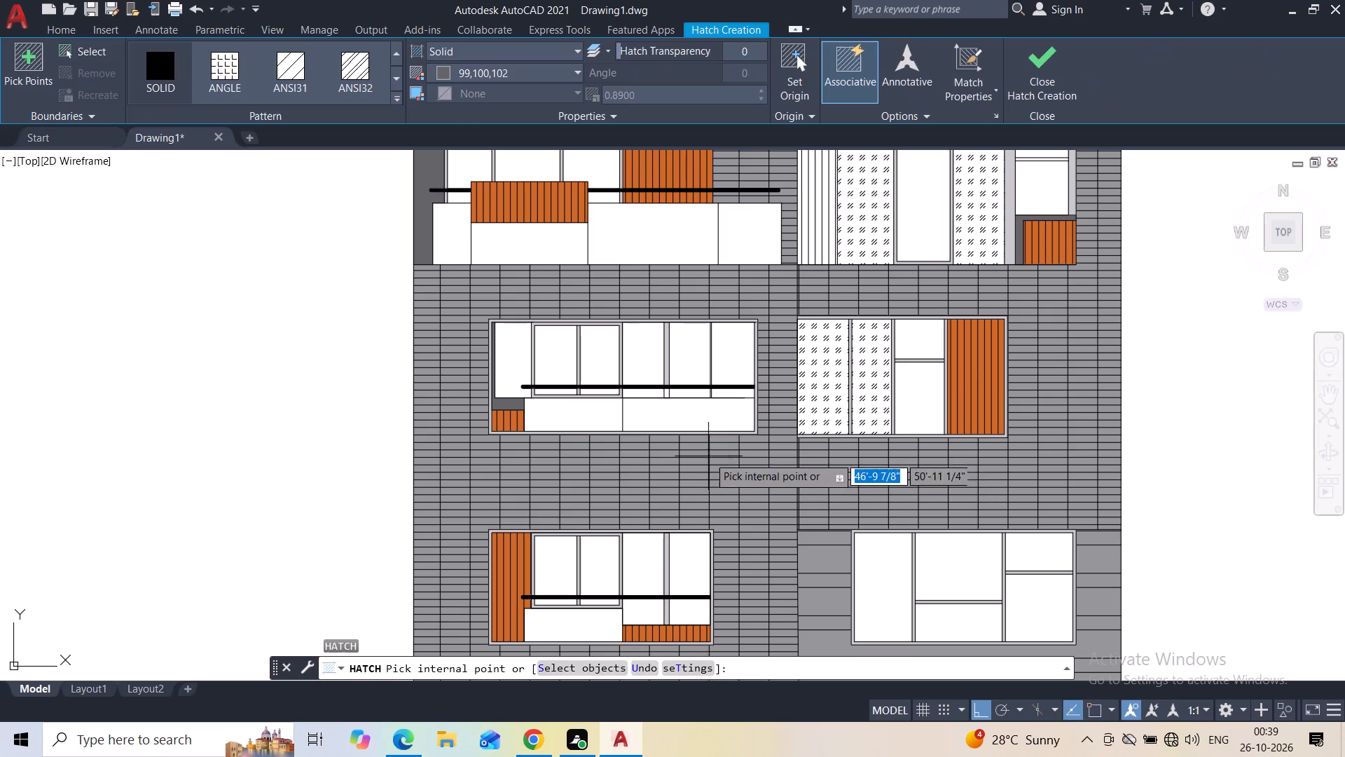
click(546, 75)
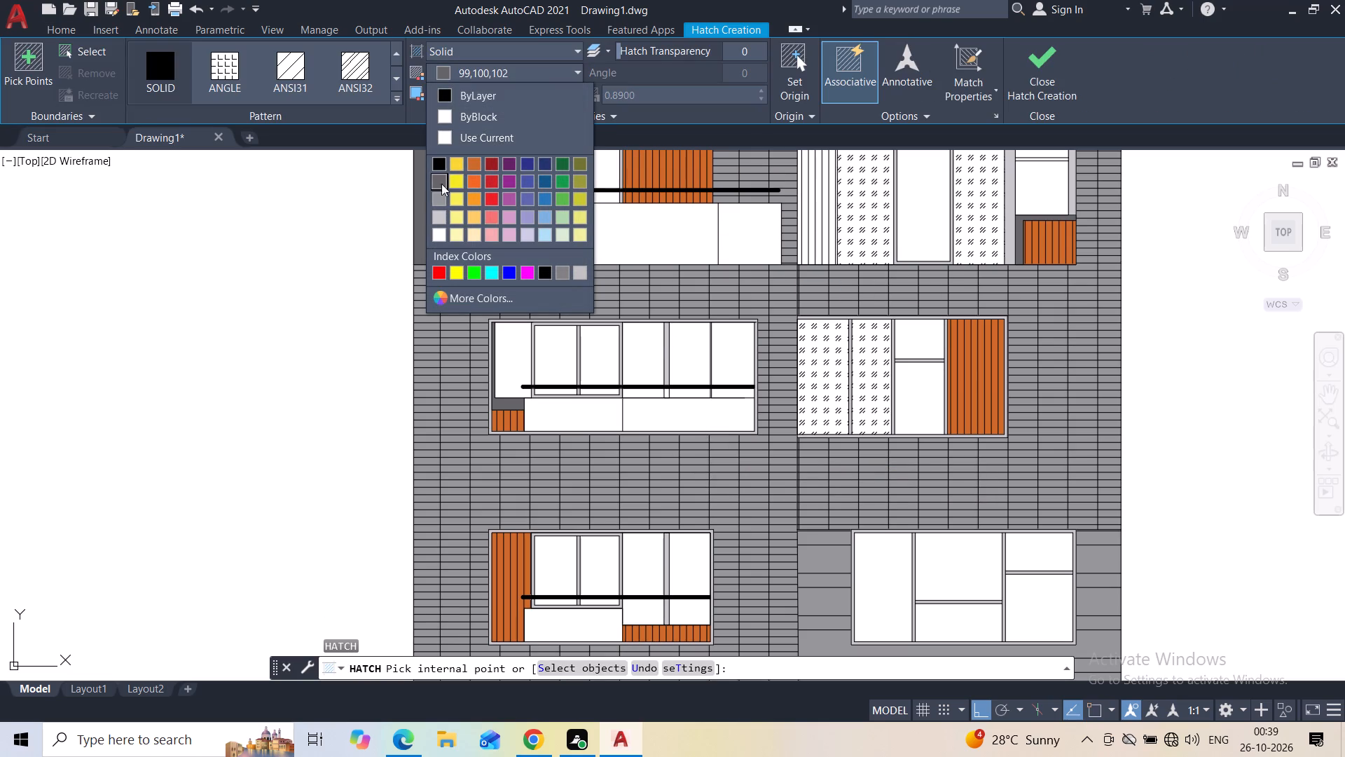
click(439, 217)
scroll(656, 386, up, 3)
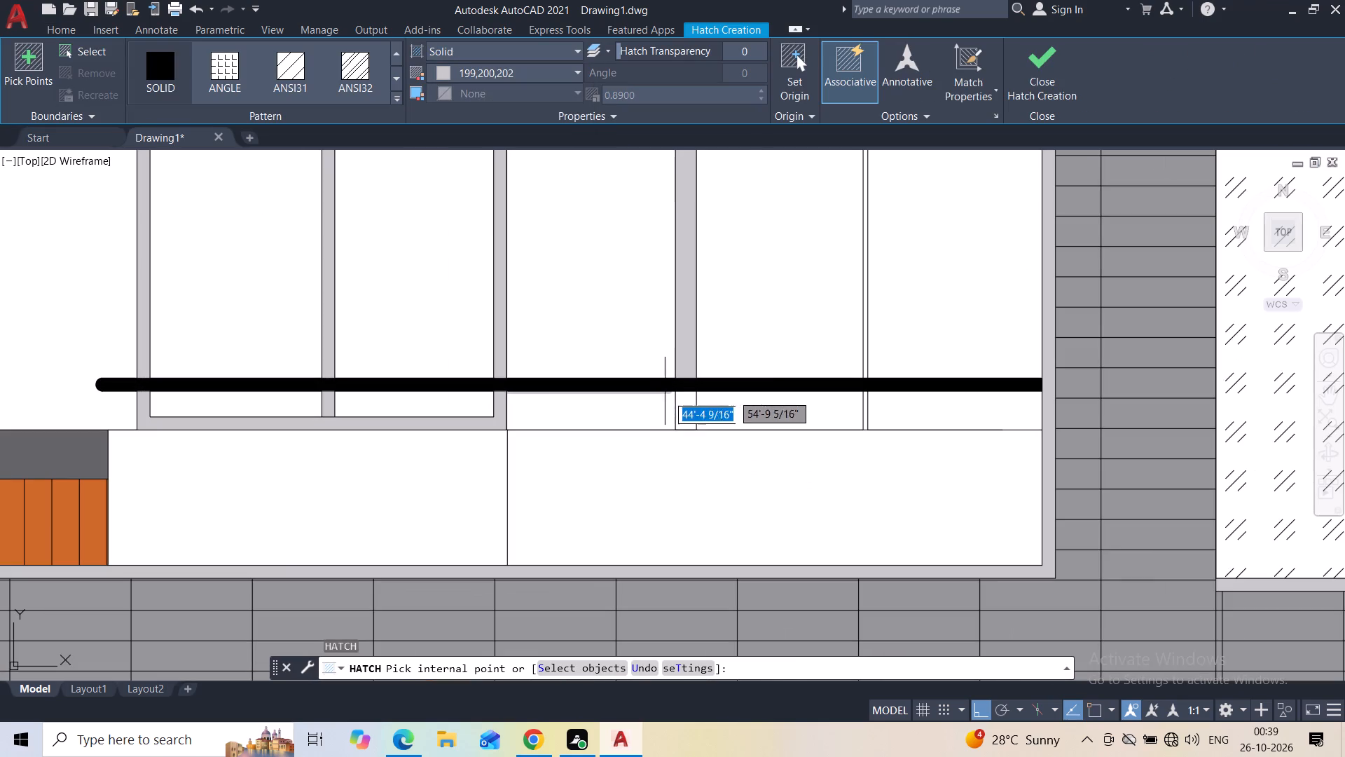
click(694, 414)
scroll(869, 404, up, 2)
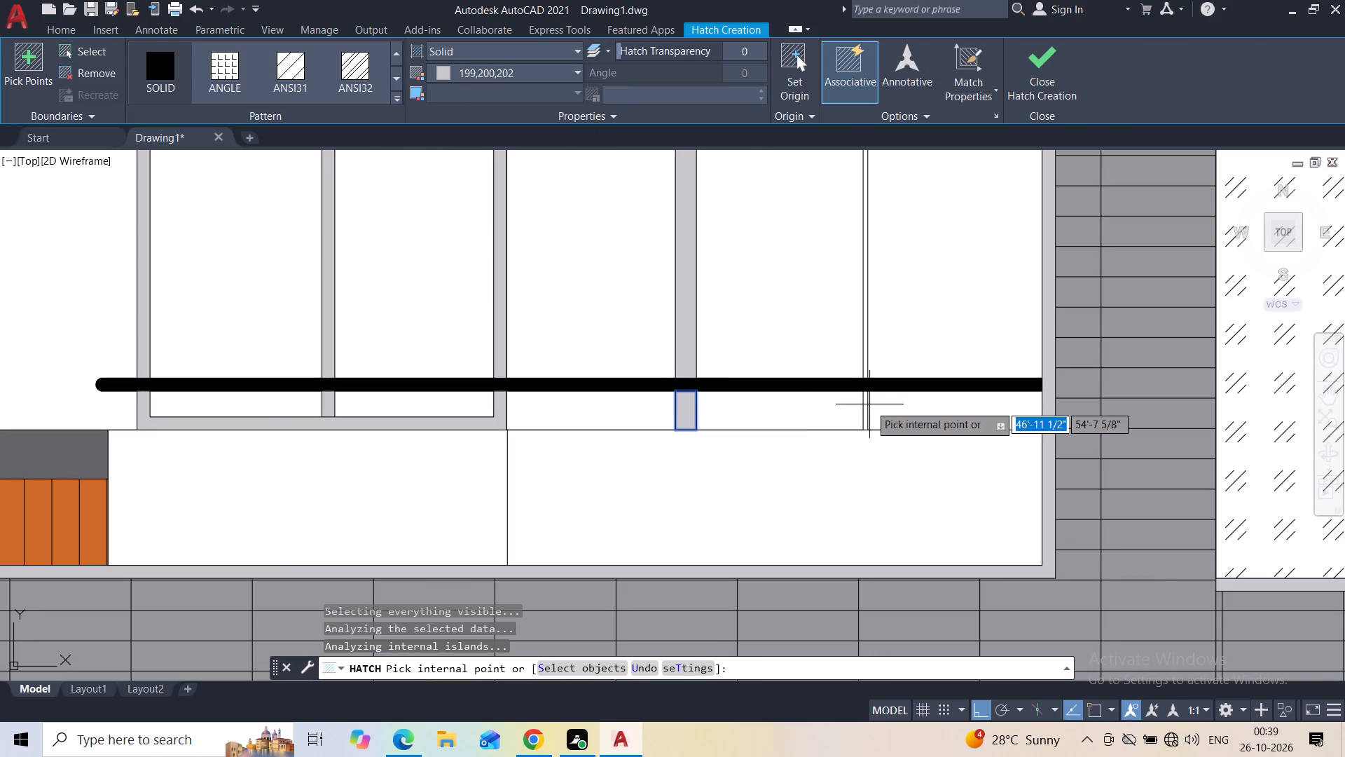
scroll(869, 404, up, 1)
click(858, 397)
click(848, 304)
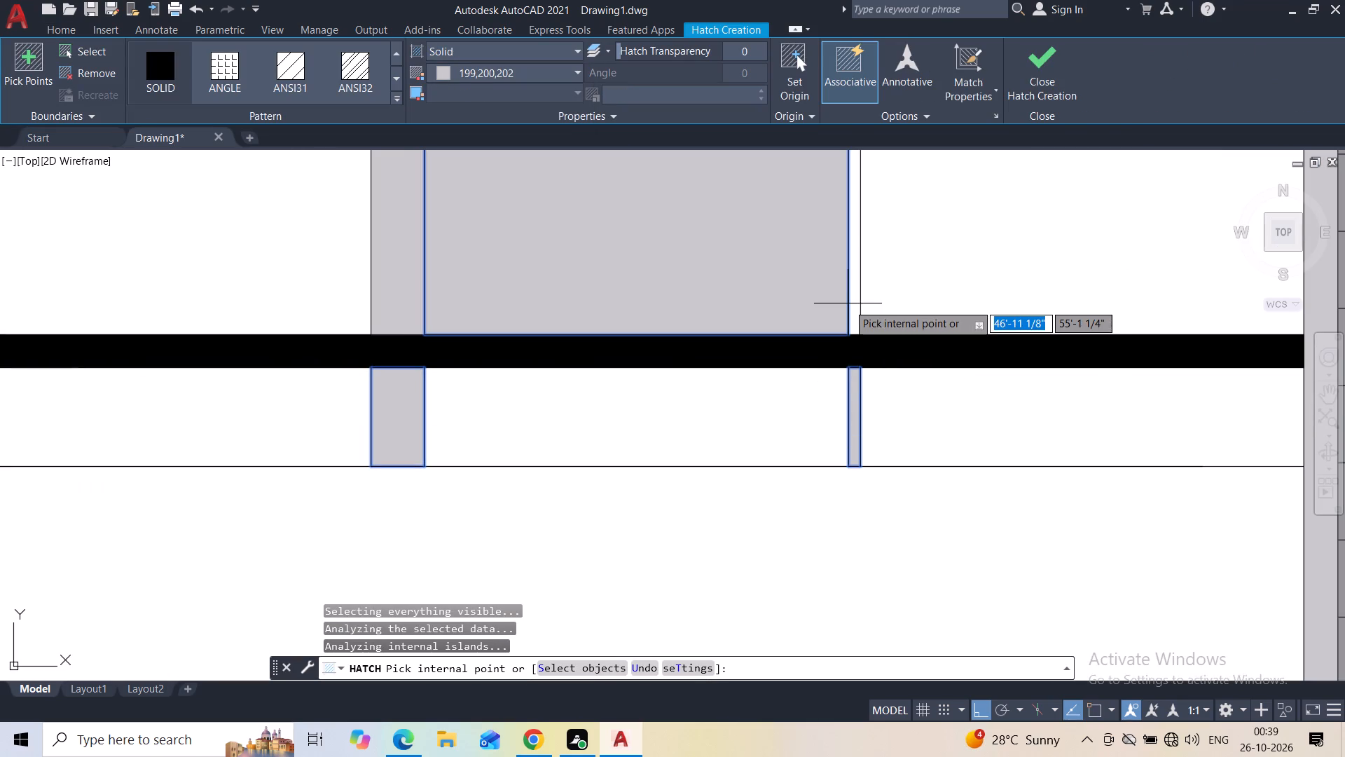
key(ctrl+z)
click(853, 321)
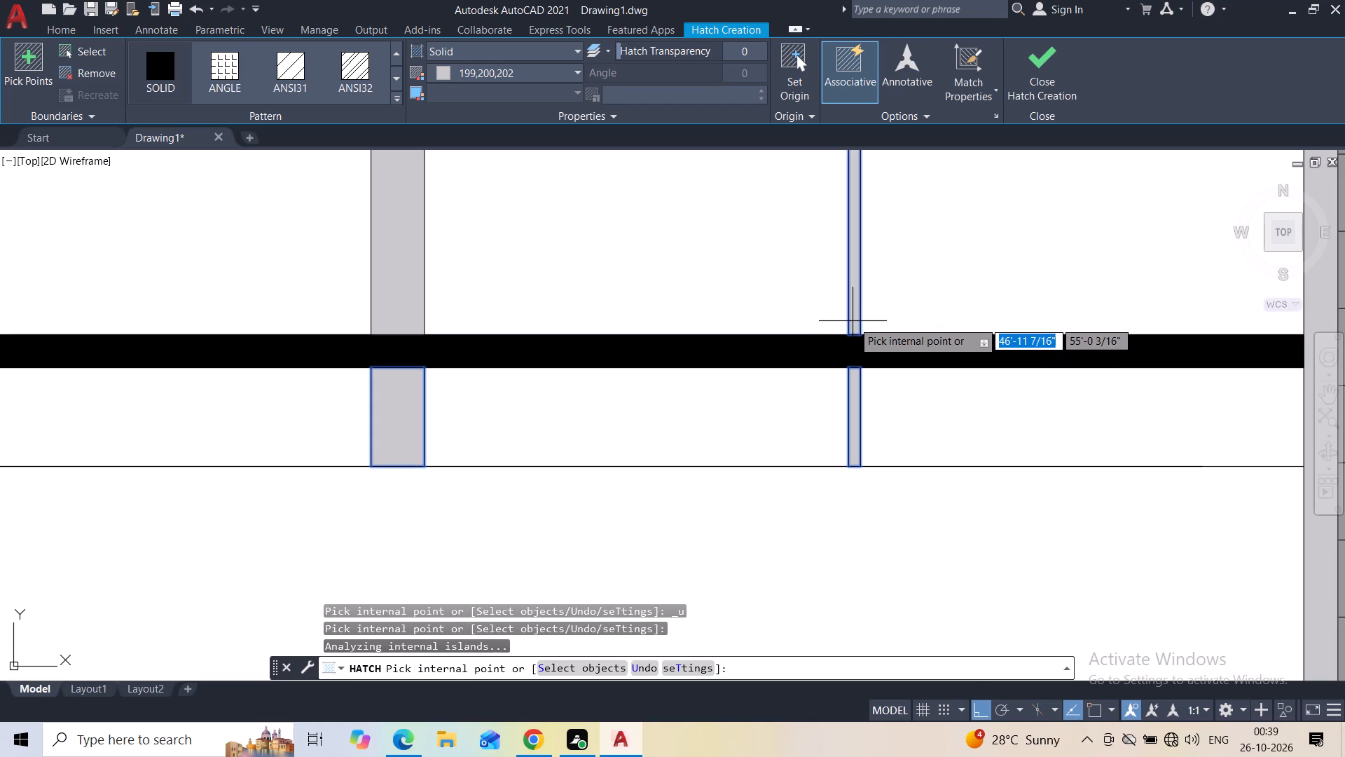
Fill the crossbar of the narrow window above the small orange panel, one storey up, with the same light grey and finish the hatch.
scroll(857, 323, down, 4)
middle_drag(904, 458, 474, 399)
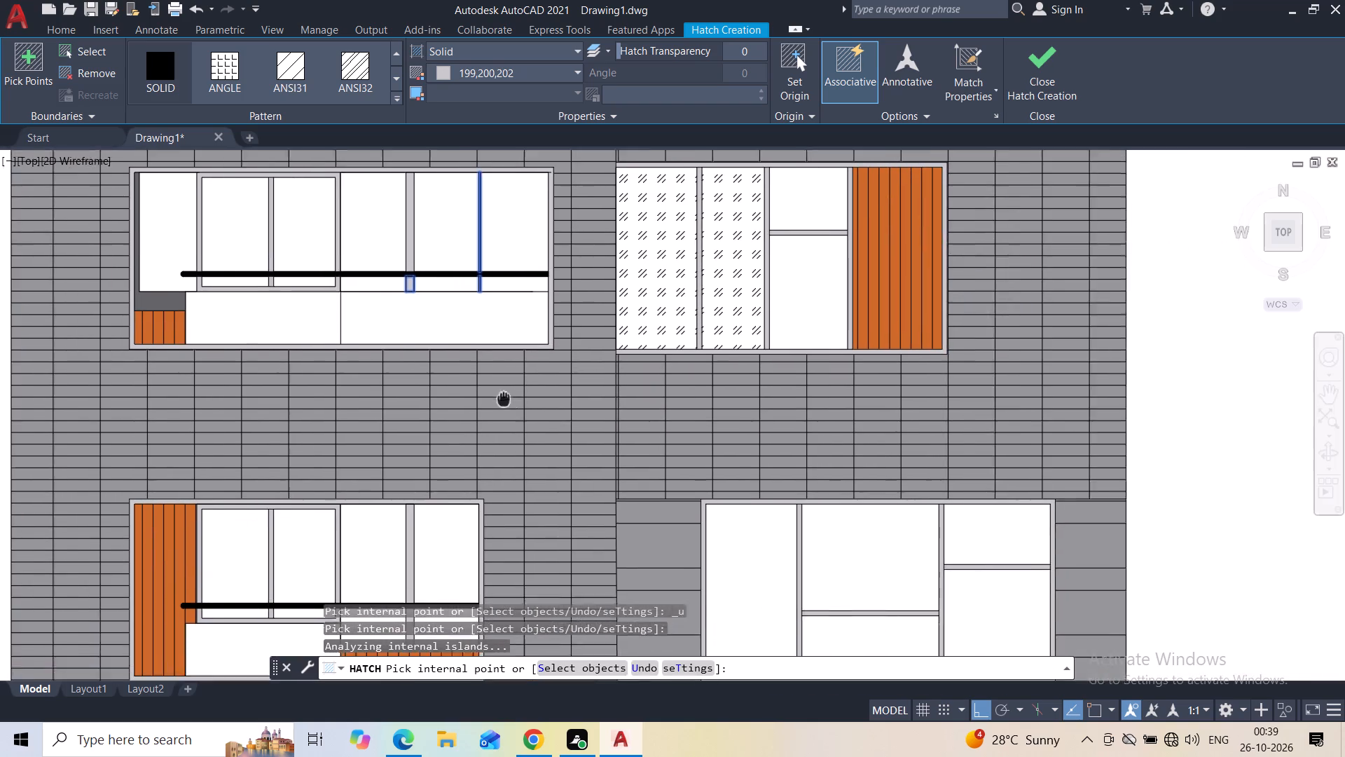
middle_drag(474, 399, 451, 399)
scroll(852, 346, down, 2)
middle_drag(867, 280, 792, 517)
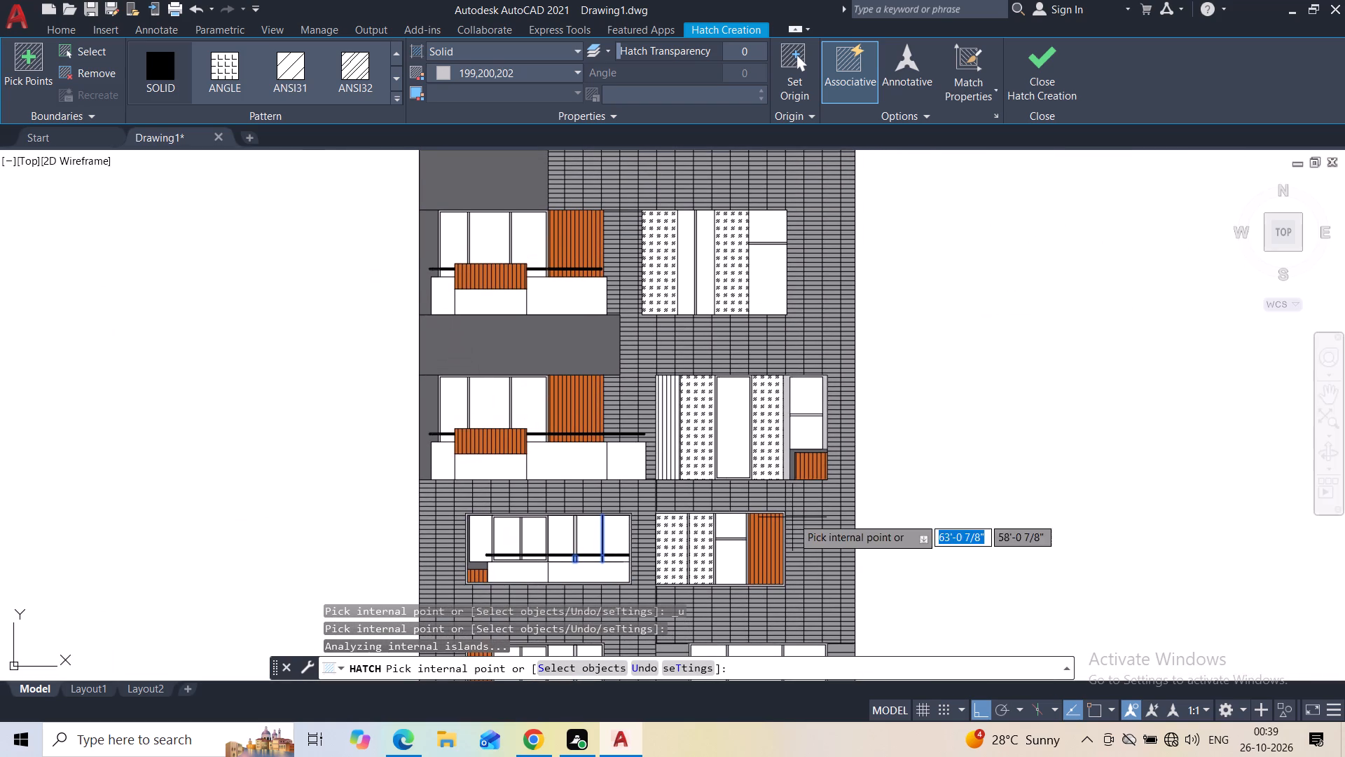
scroll(477, 416, up, 2)
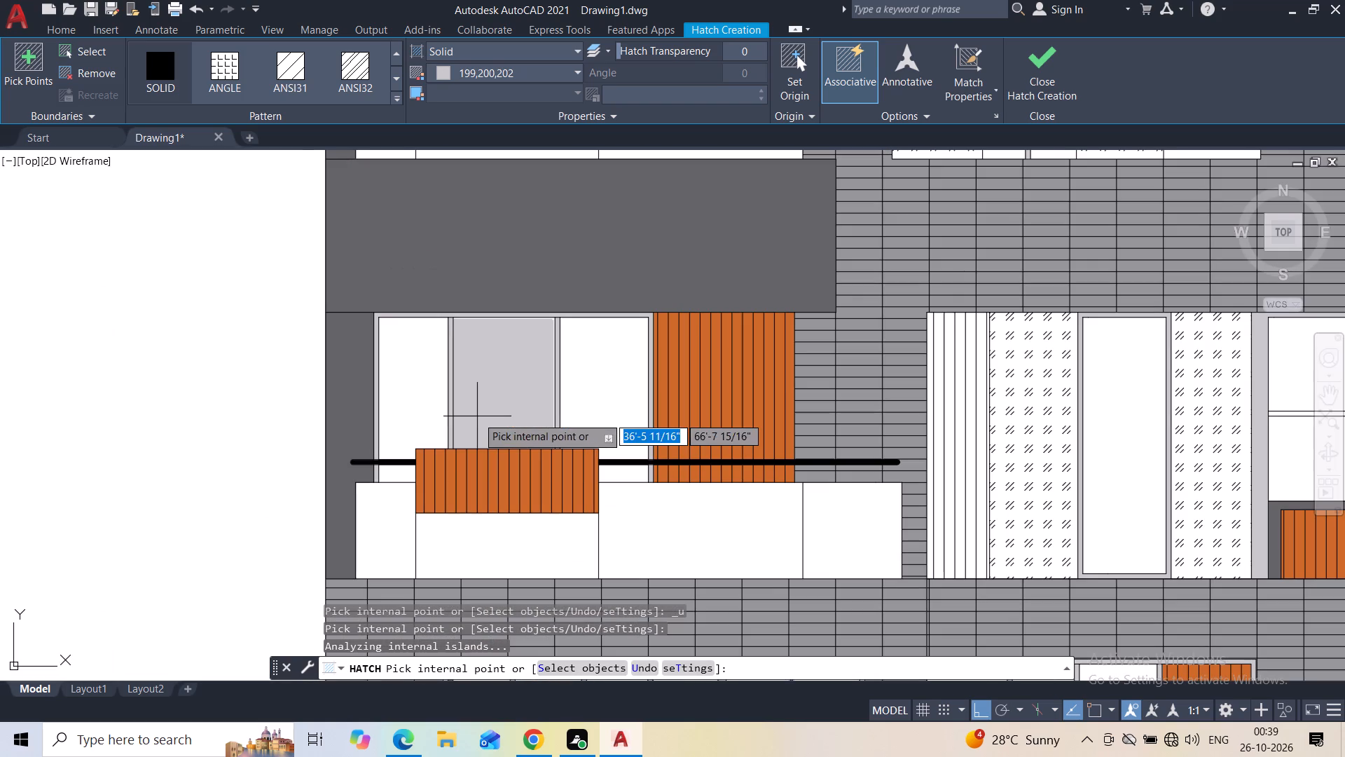
middle_drag(851, 429, 591, 409)
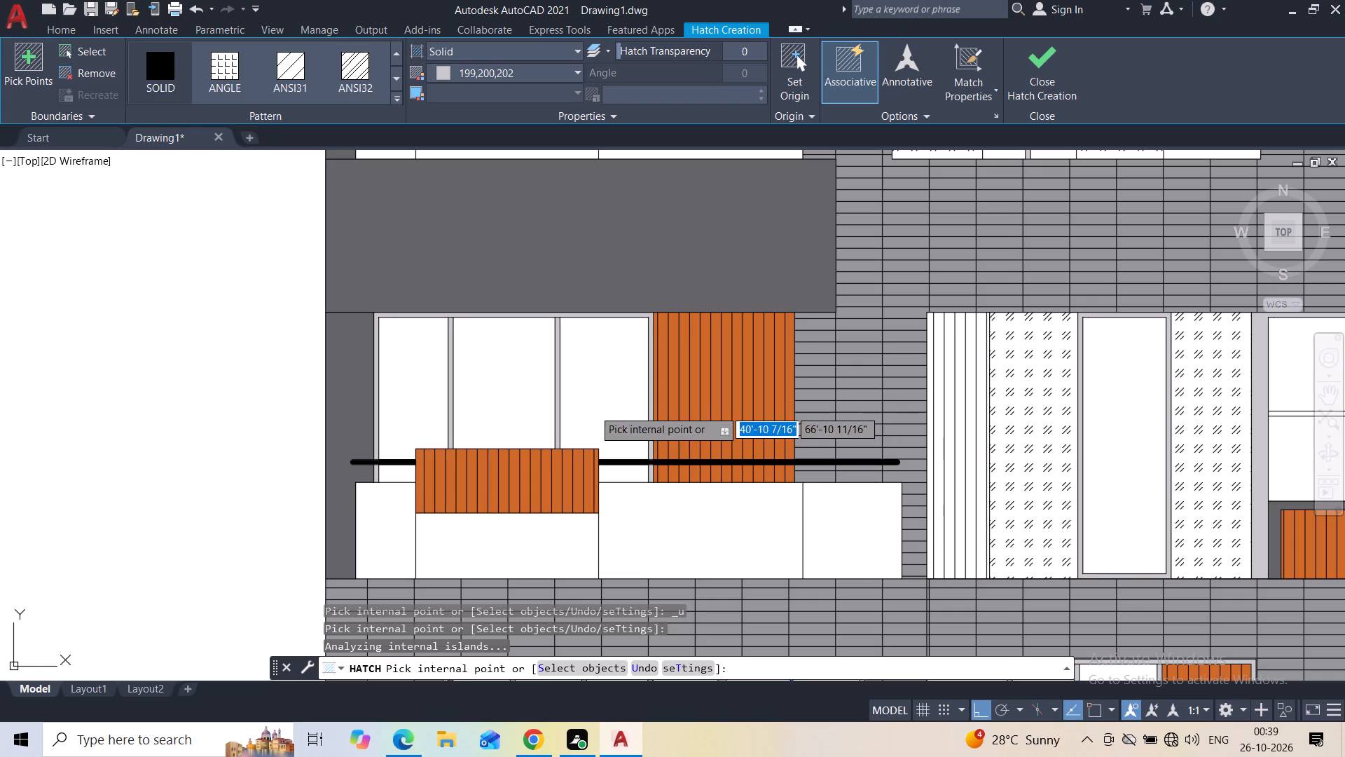
middle_drag(591, 409, 614, 404)
middle_drag(799, 395, 481, 389)
scroll(583, 392, down, 2)
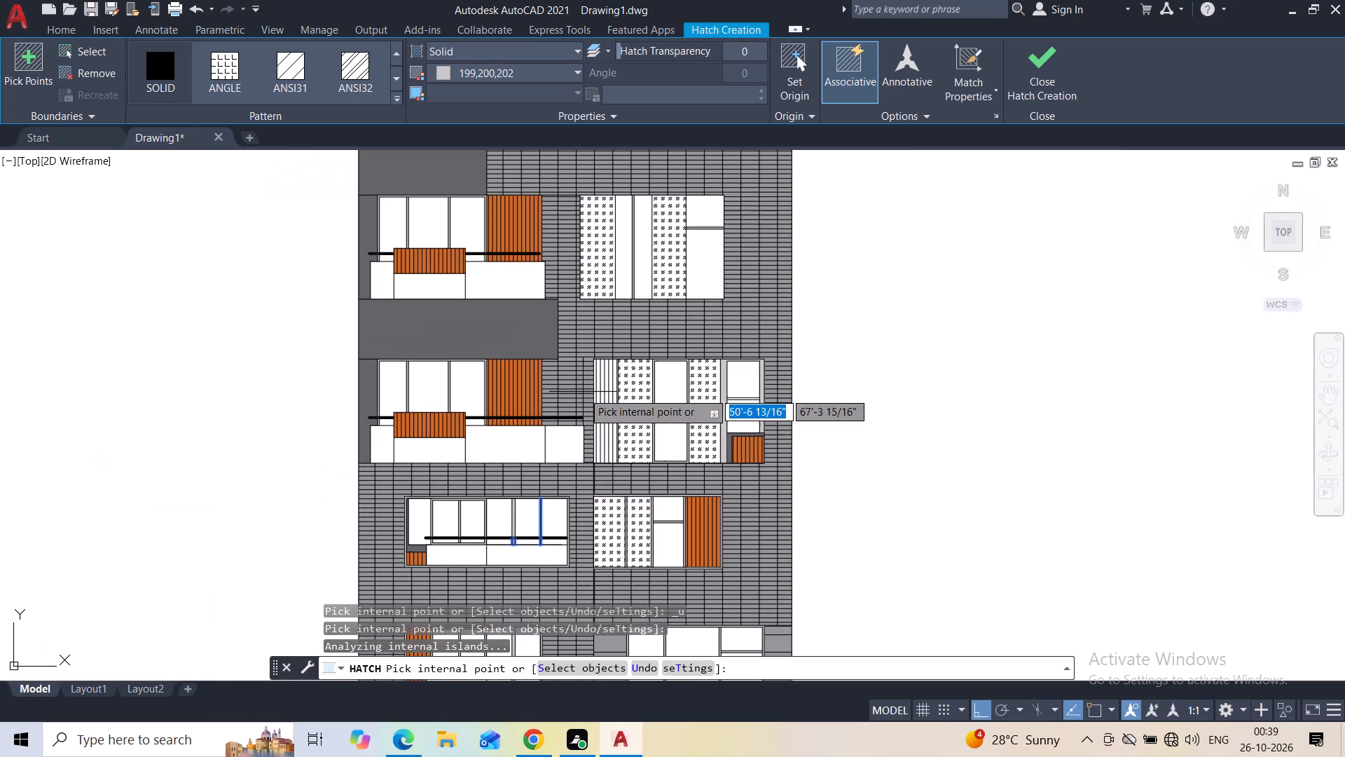
scroll(708, 414, up, 4)
click(883, 339)
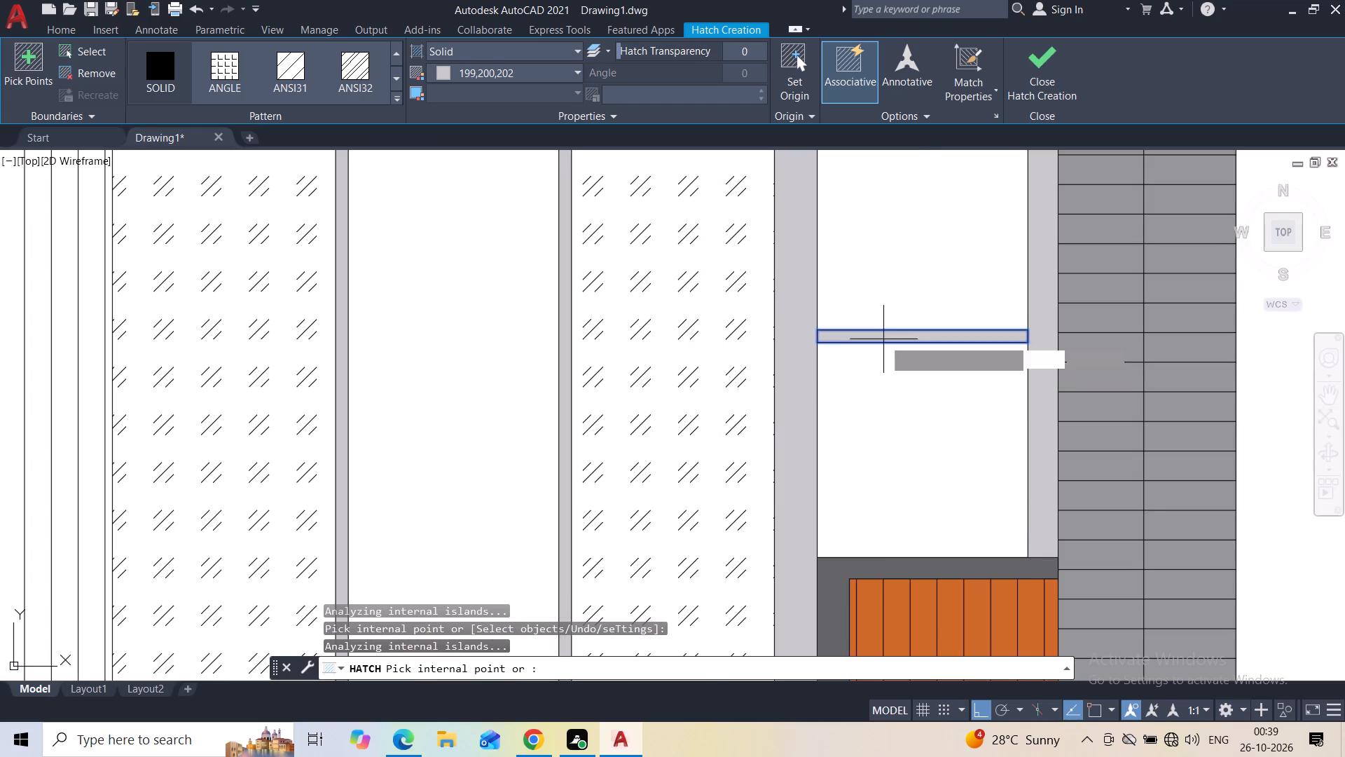
scroll(863, 329, down, 5)
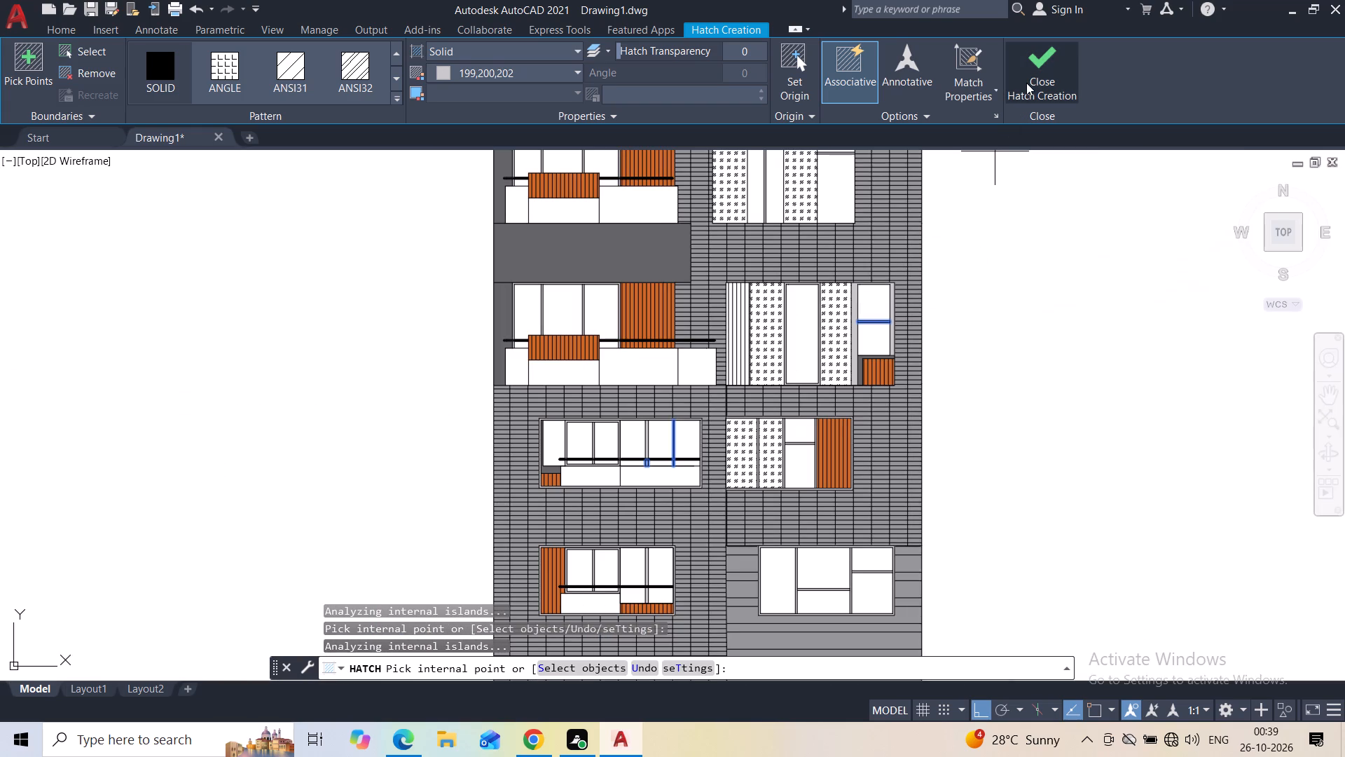
click(1026, 83)
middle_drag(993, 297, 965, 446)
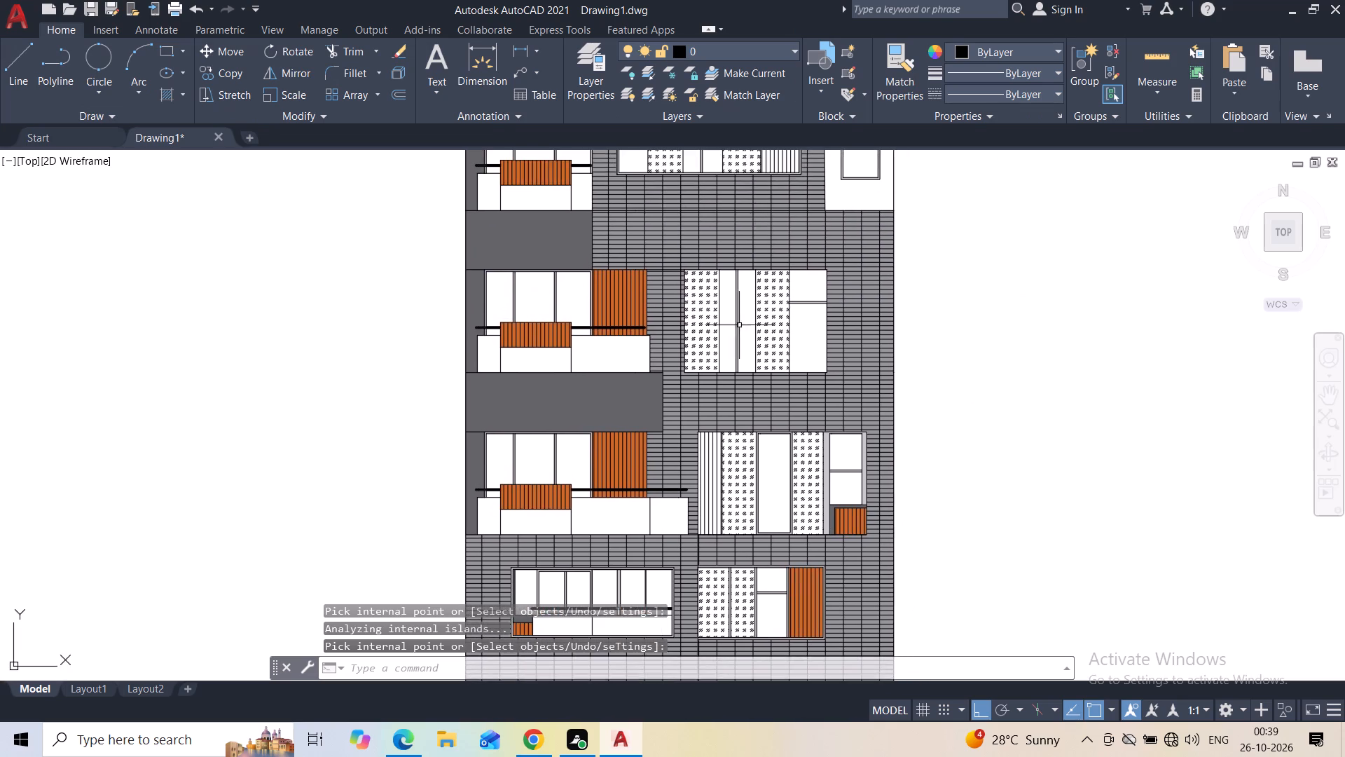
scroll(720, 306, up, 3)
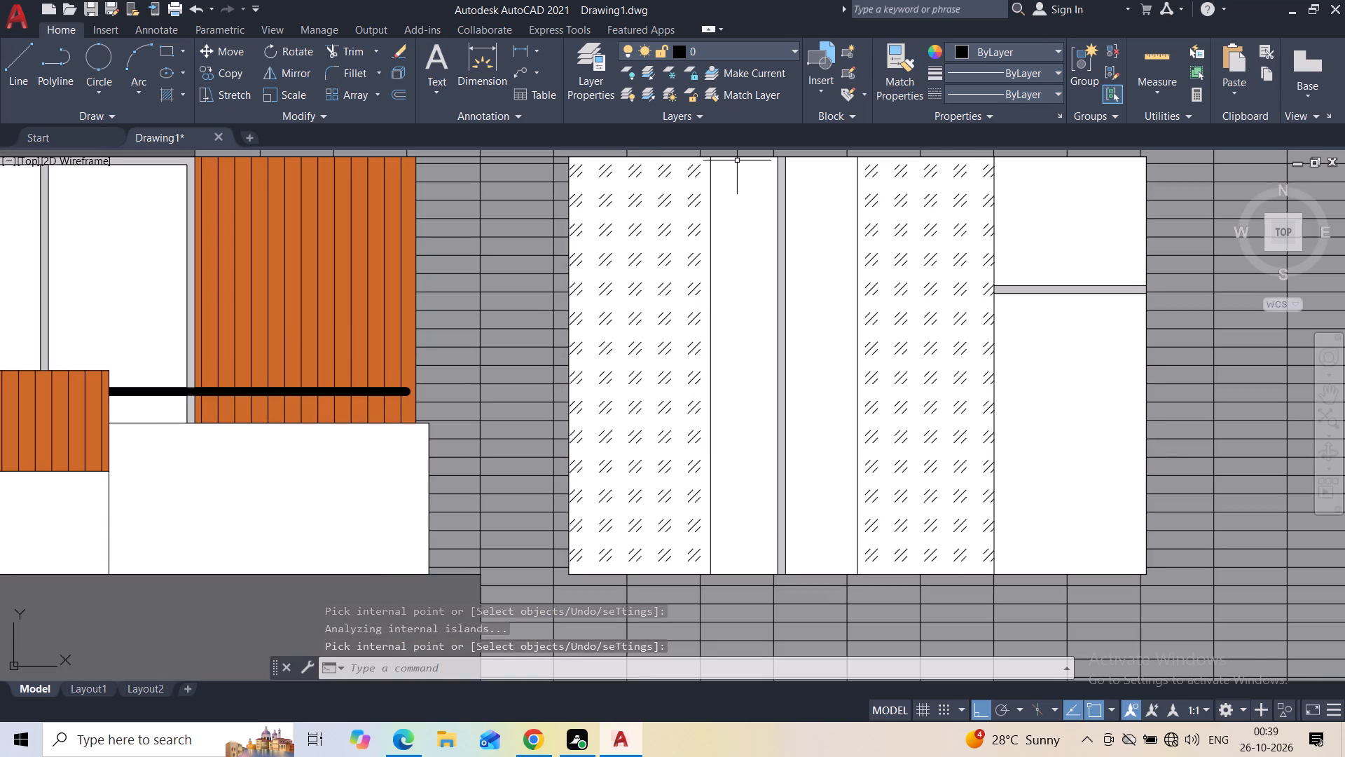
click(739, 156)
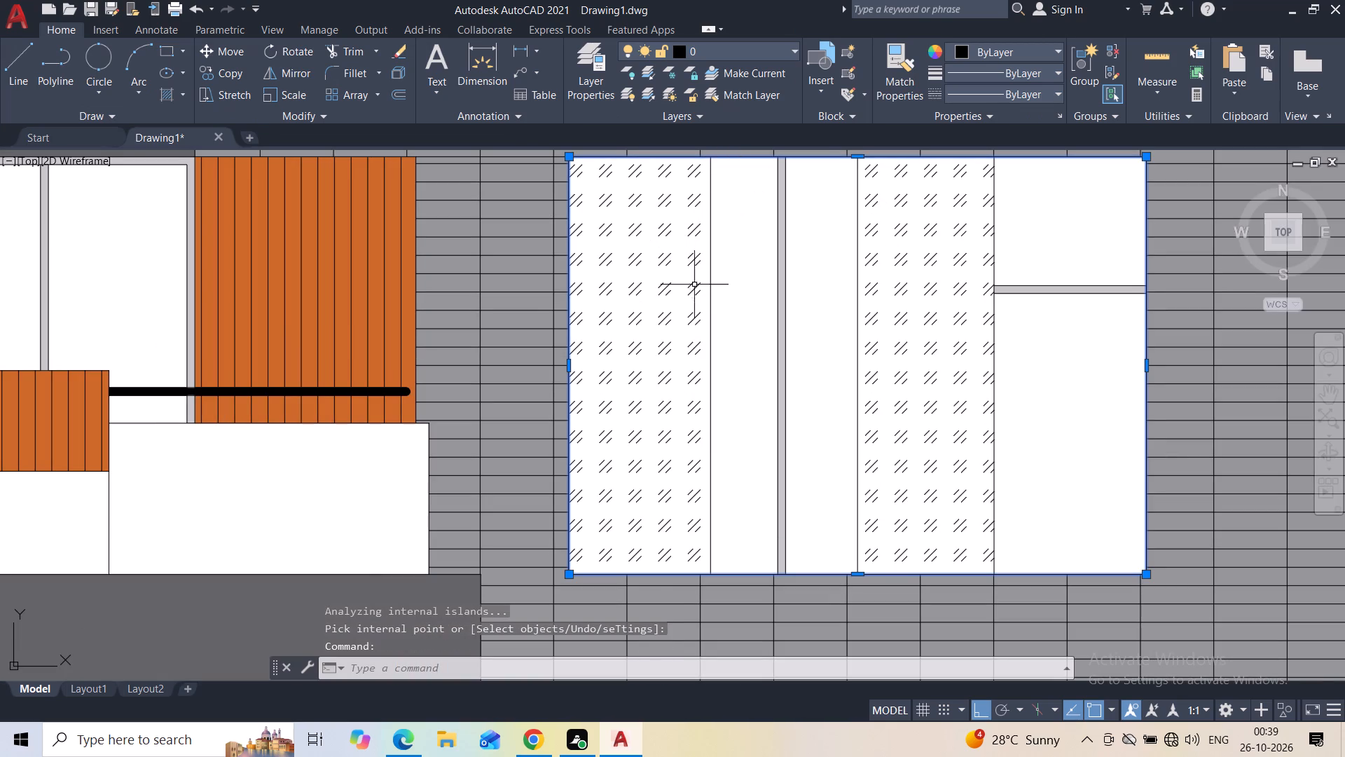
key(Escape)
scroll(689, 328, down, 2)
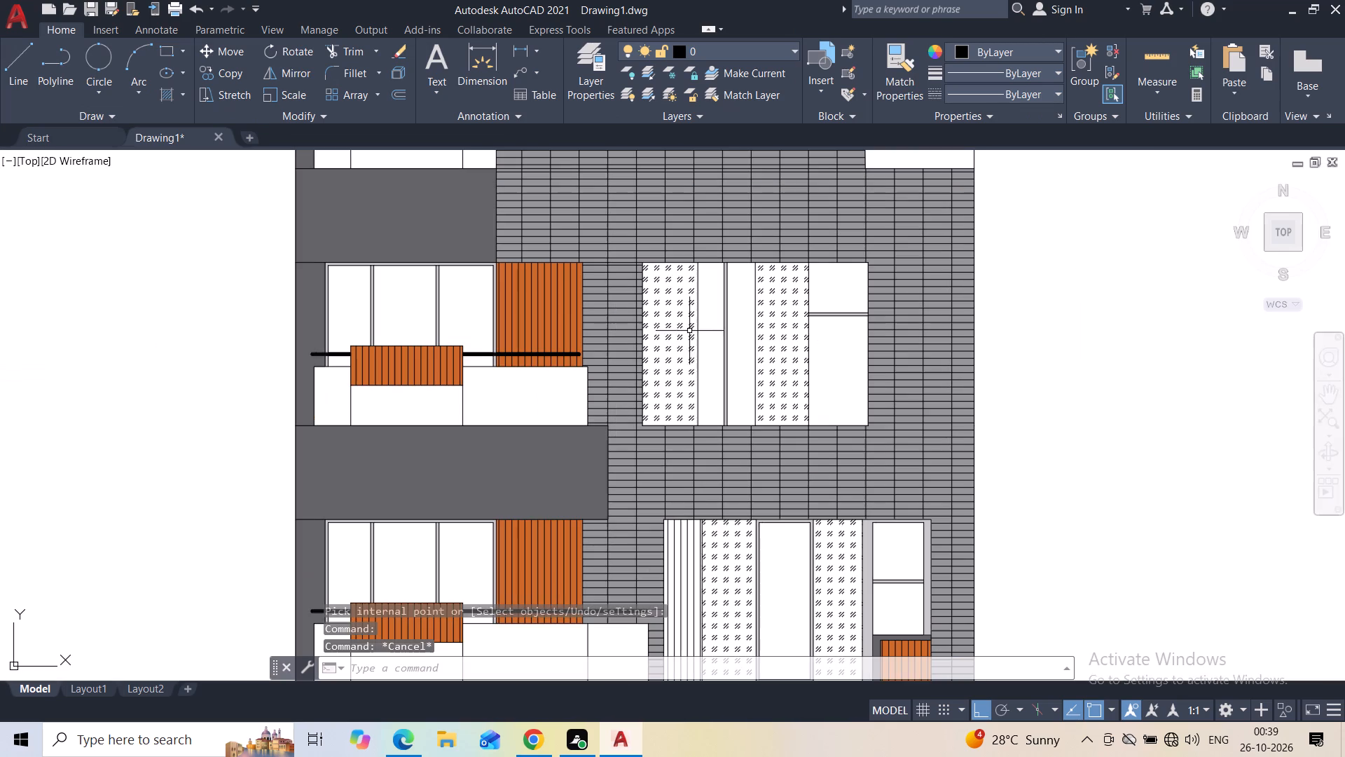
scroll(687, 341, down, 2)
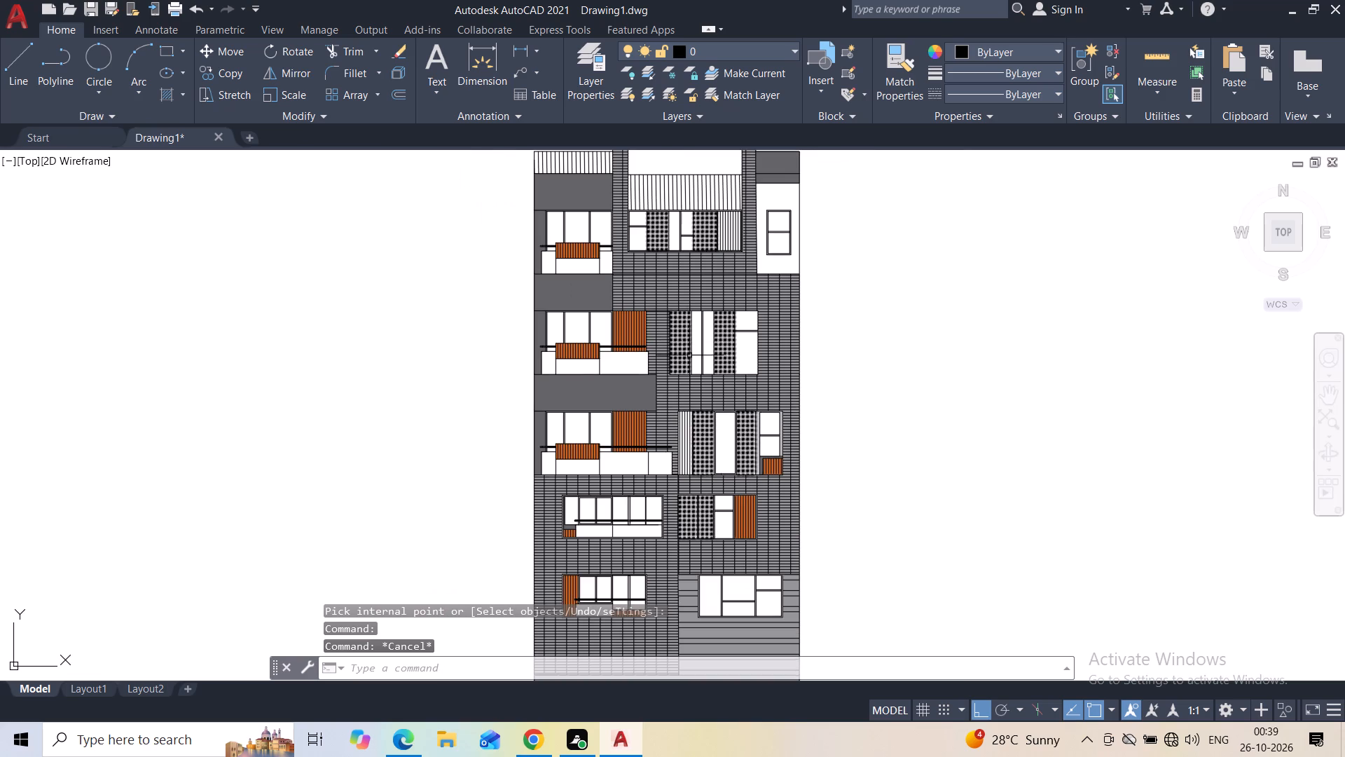
Fill all the entrance steps below the ground-floor door with a solid hatch coloured dark grey 99,100,102 and finish the hatch.
middle_drag(848, 488, 871, 222)
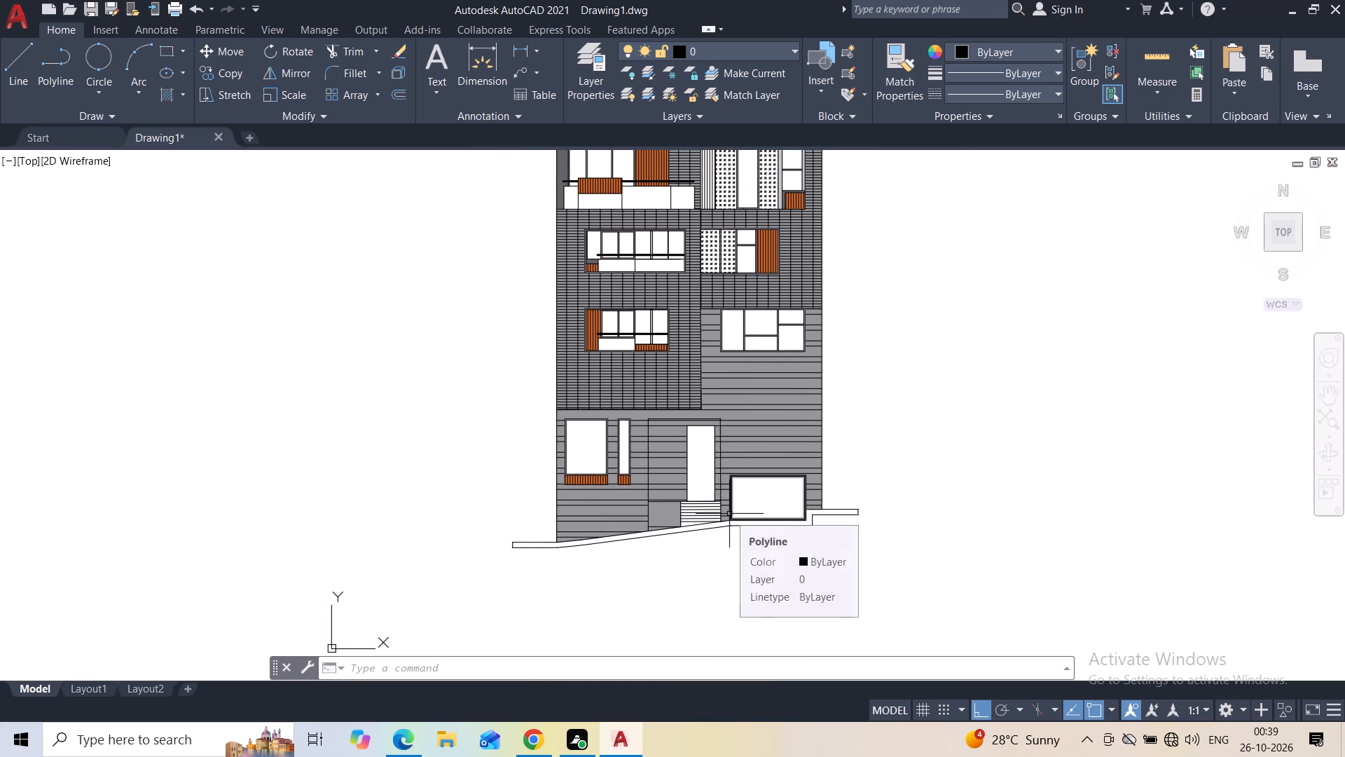
key(h)
click(761, 536)
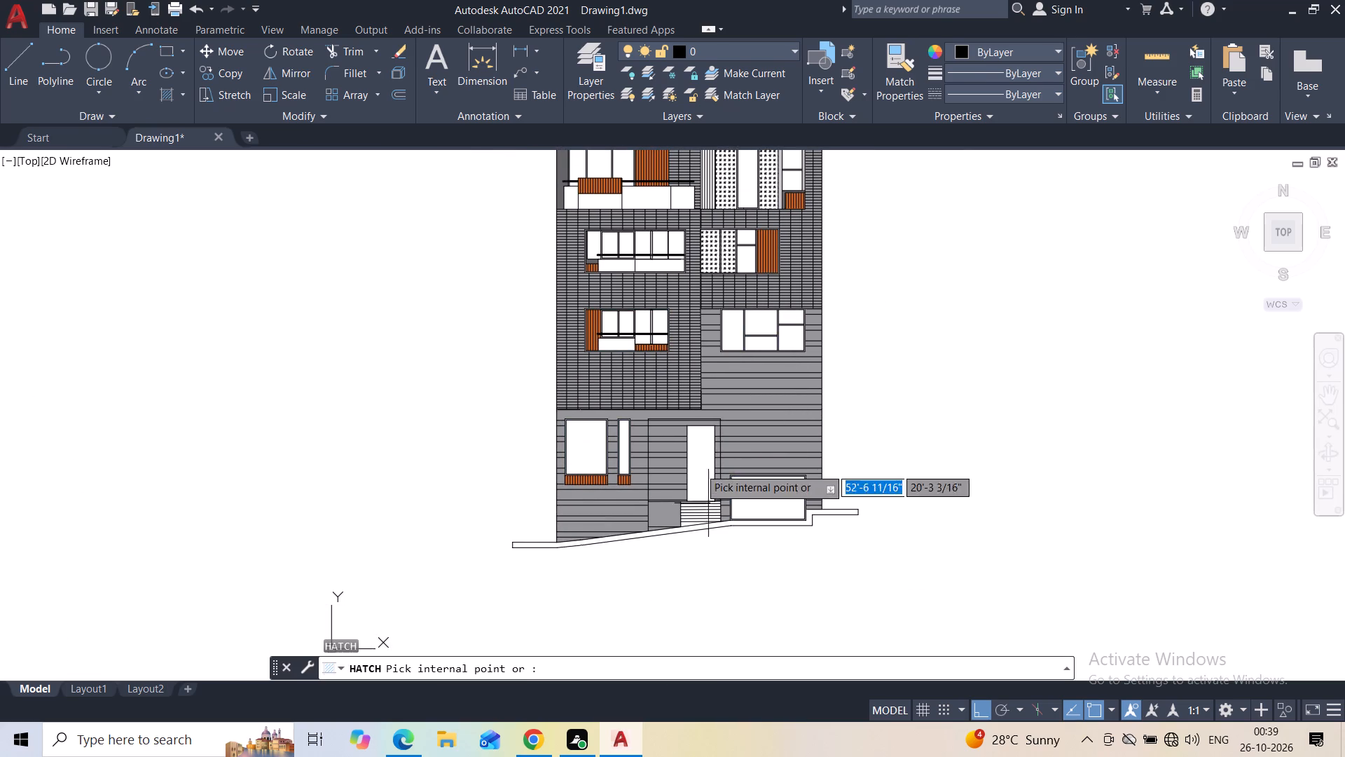
click(535, 67)
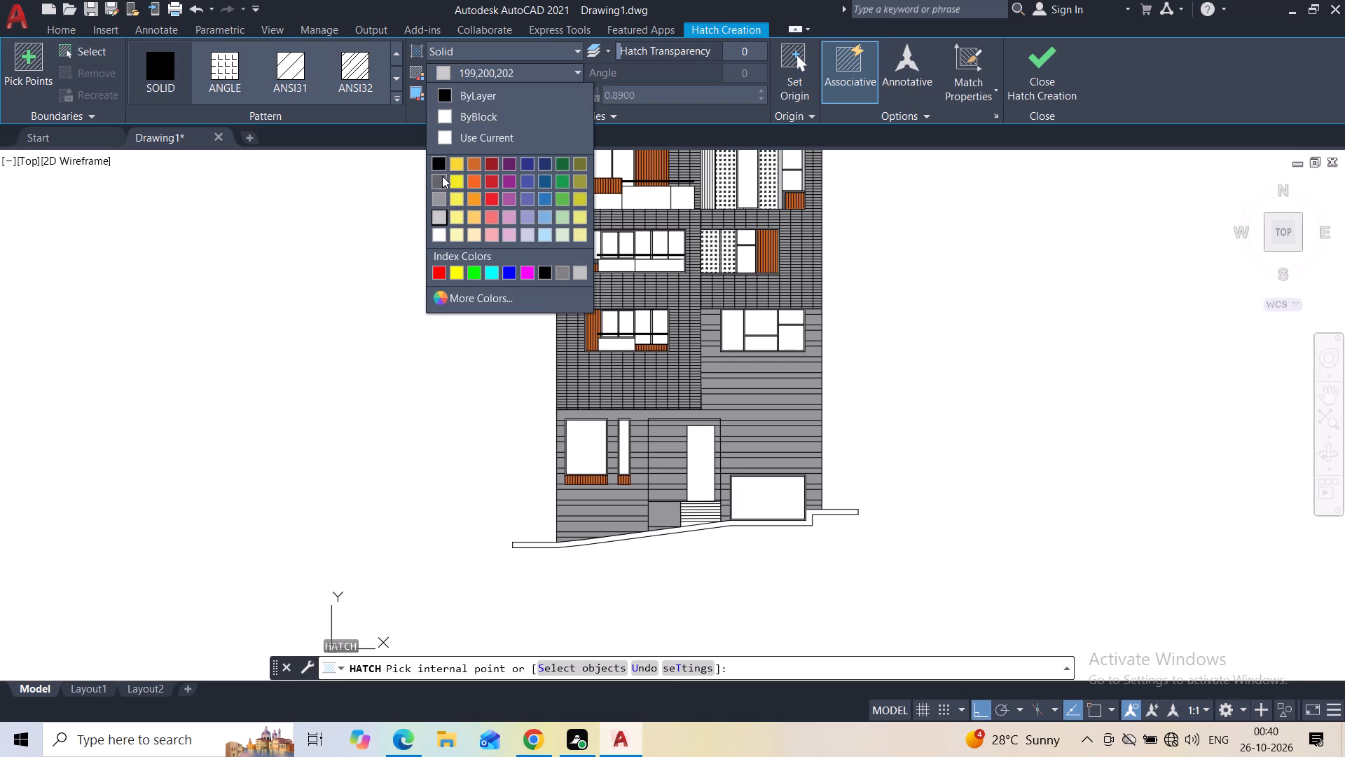
click(442, 176)
scroll(677, 511, up, 4)
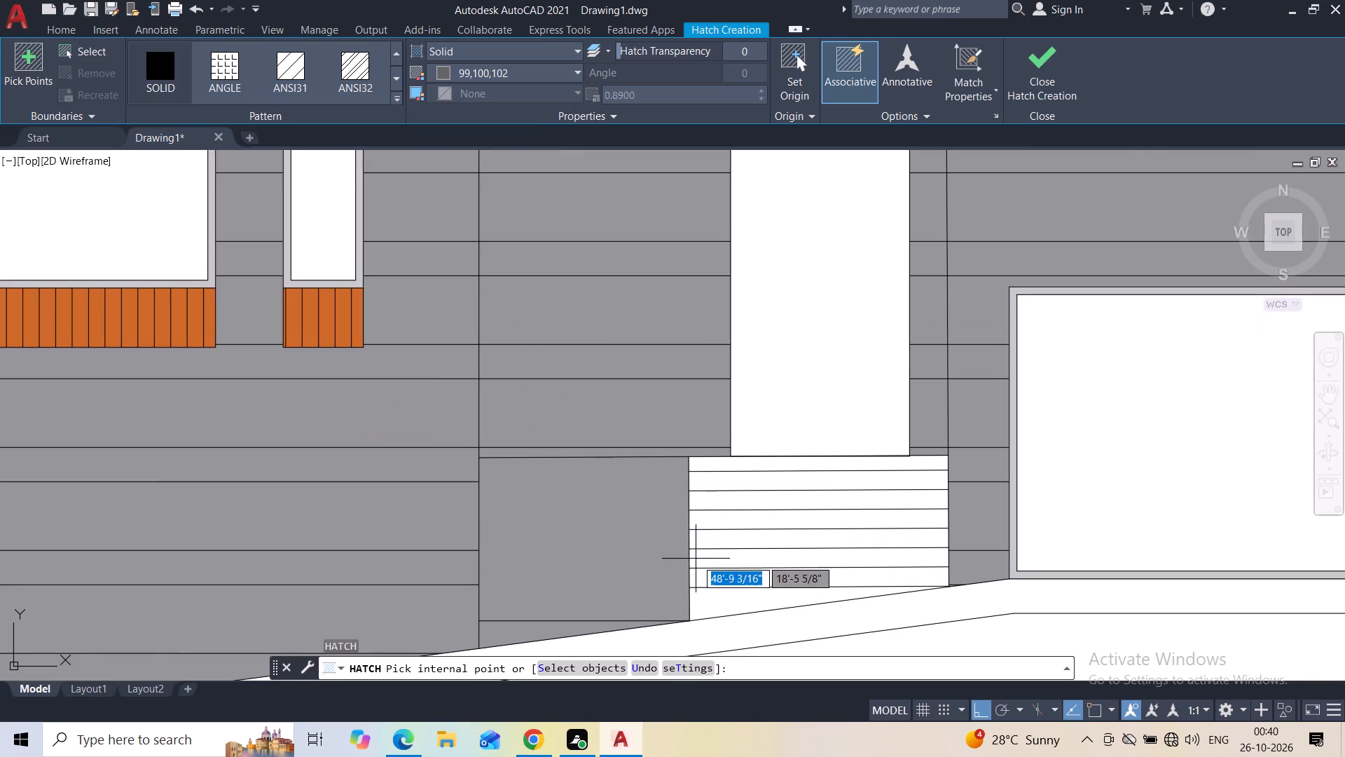
middle_drag(643, 542, 614, 423)
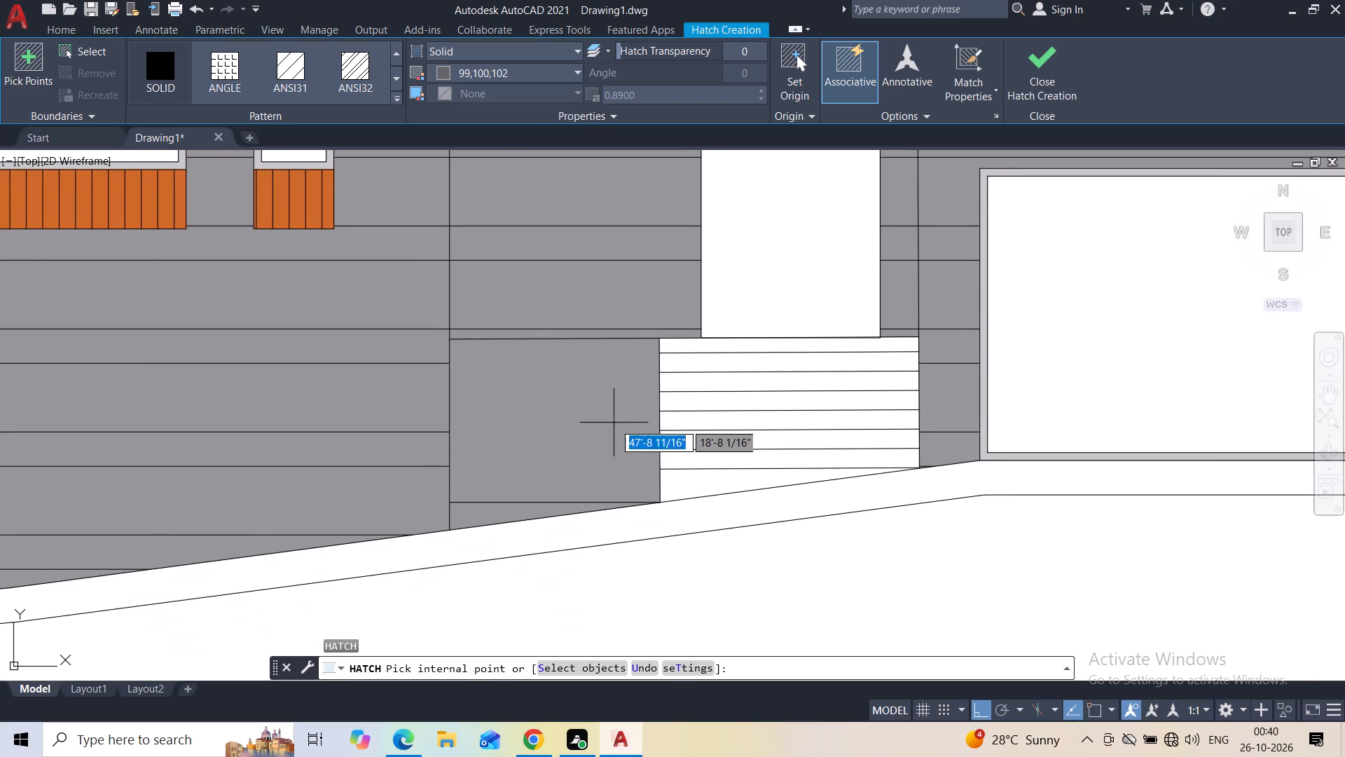
click(701, 347)
click(704, 364)
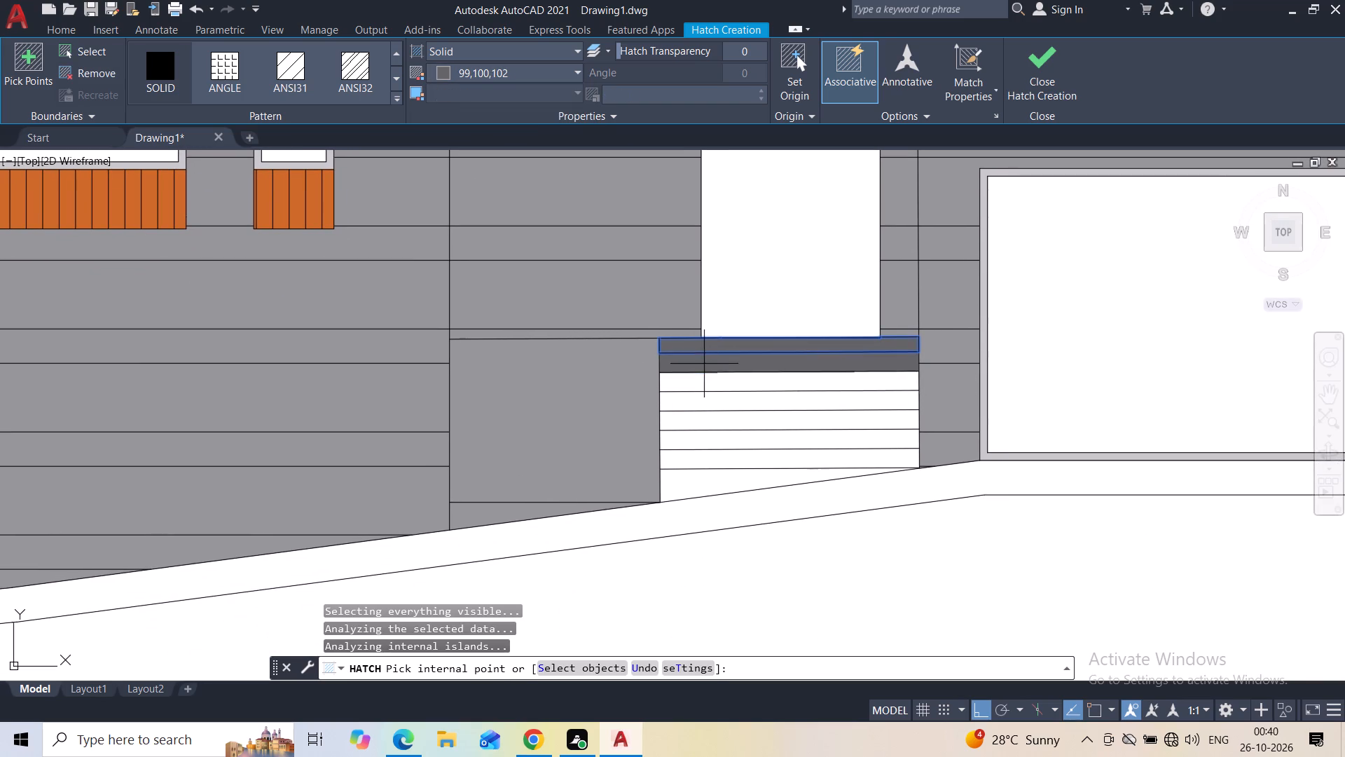
click(705, 375)
click(699, 397)
click(694, 414)
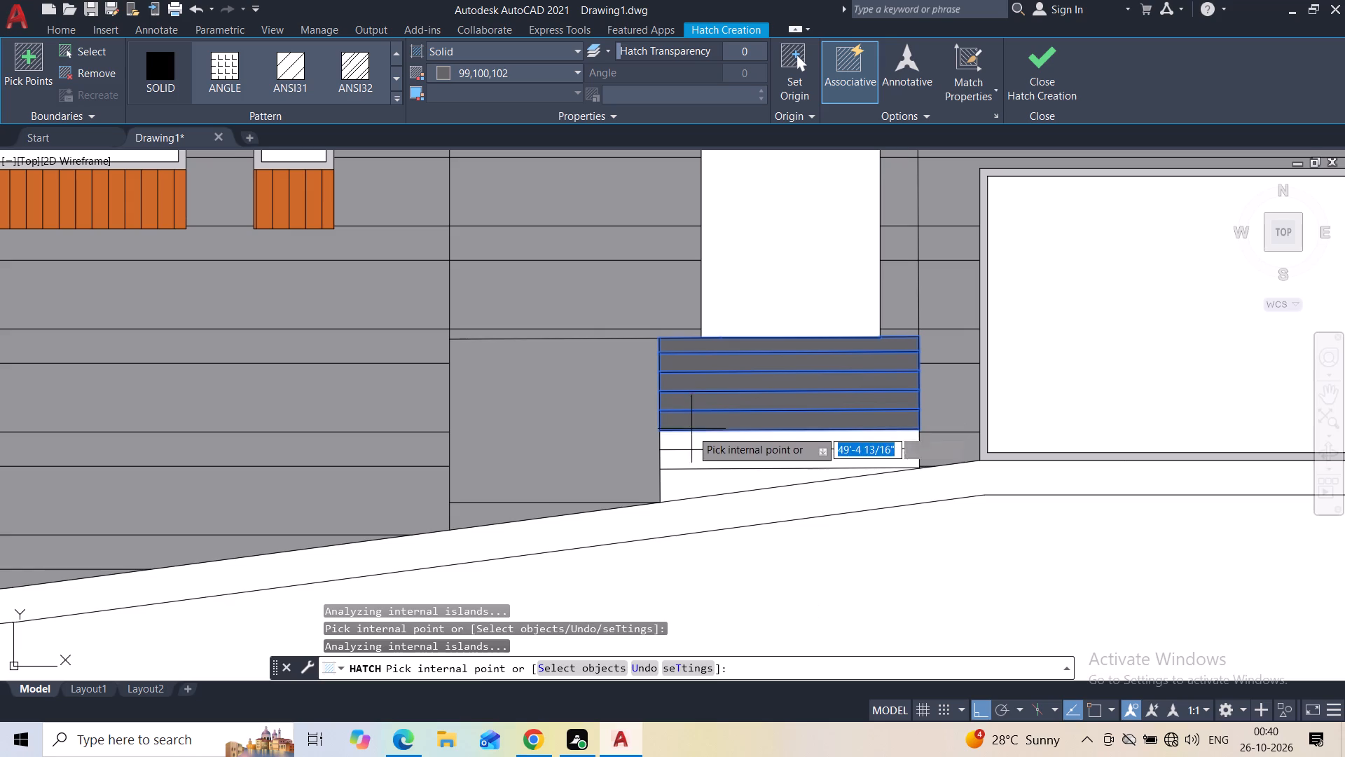
click(691, 435)
click(689, 452)
click(687, 473)
scroll(733, 473, down, 3)
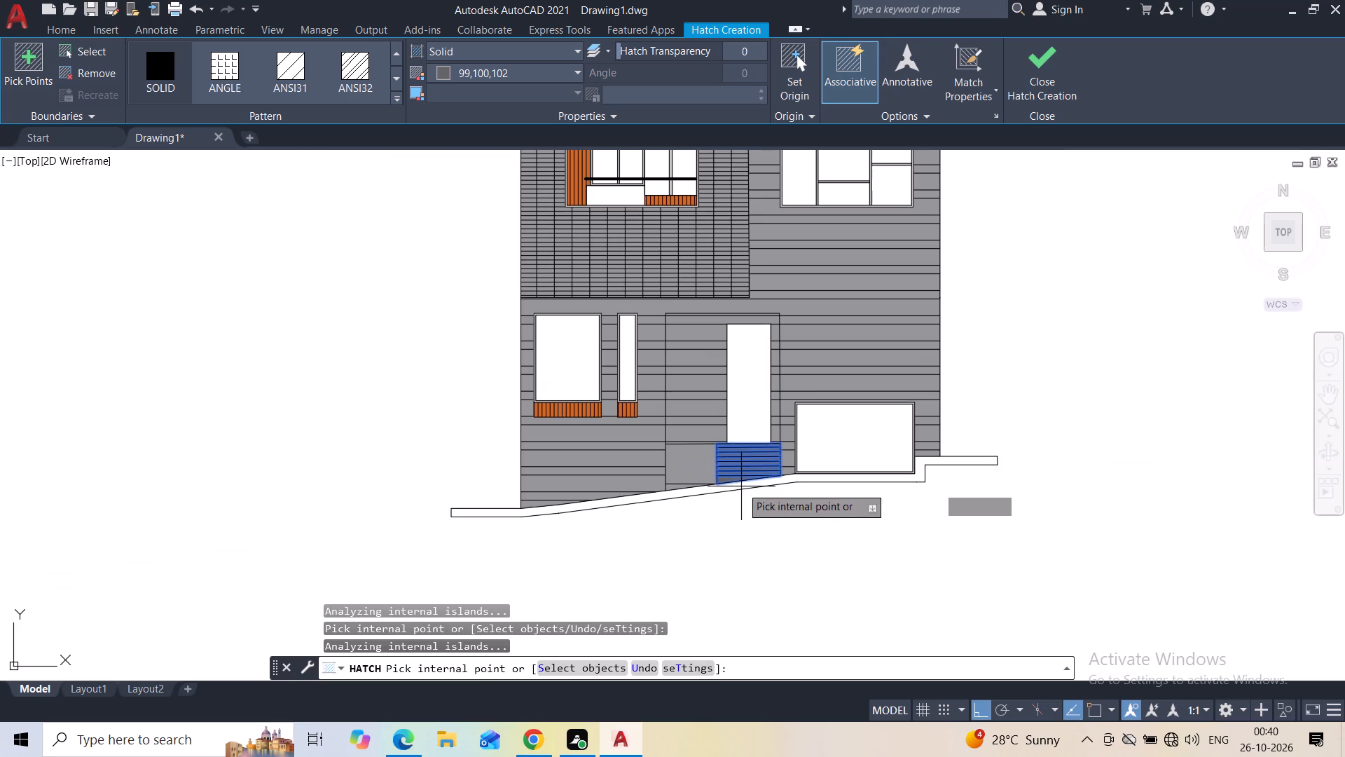
click(1047, 89)
Change the background colour of the lower wall's horizontal-line hatch to dark grey 99,100,102.
scroll(1005, 315, down, 1)
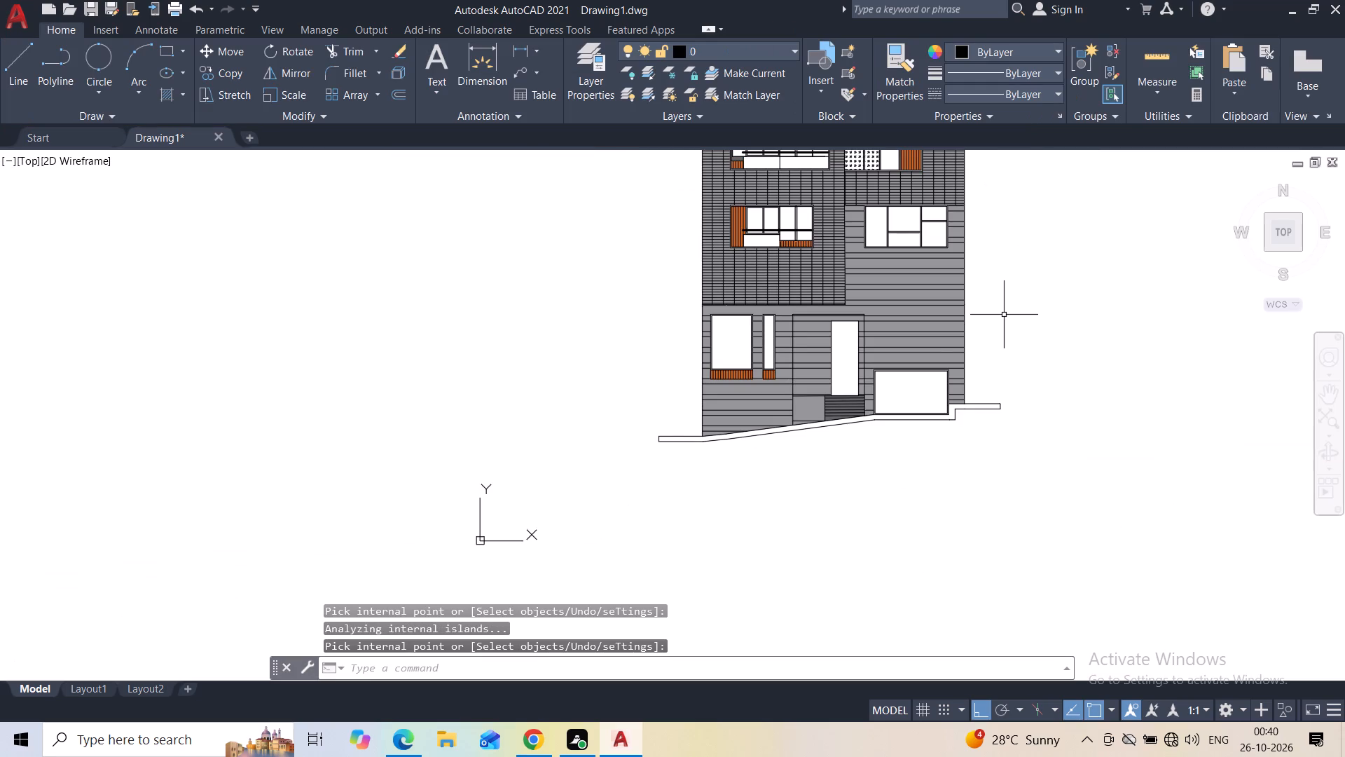
click(902, 302)
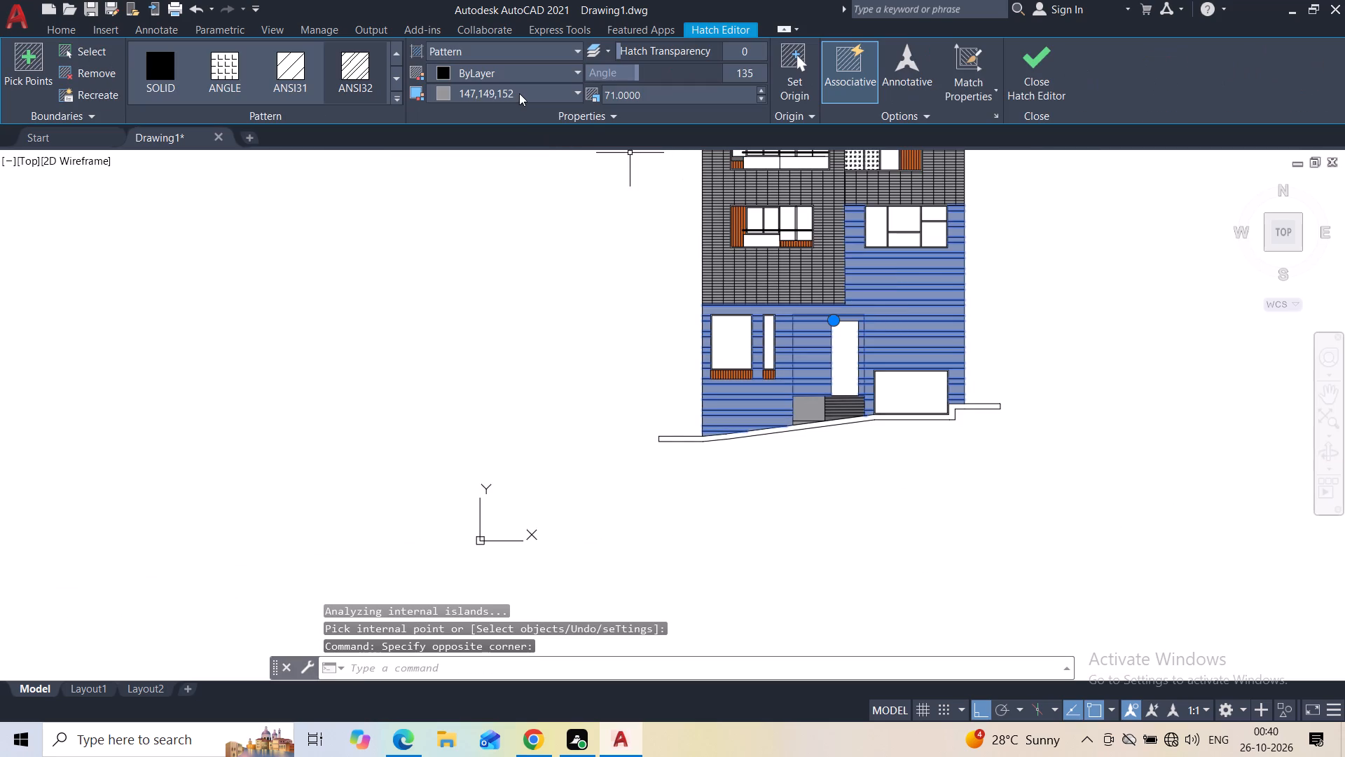
click(519, 93)
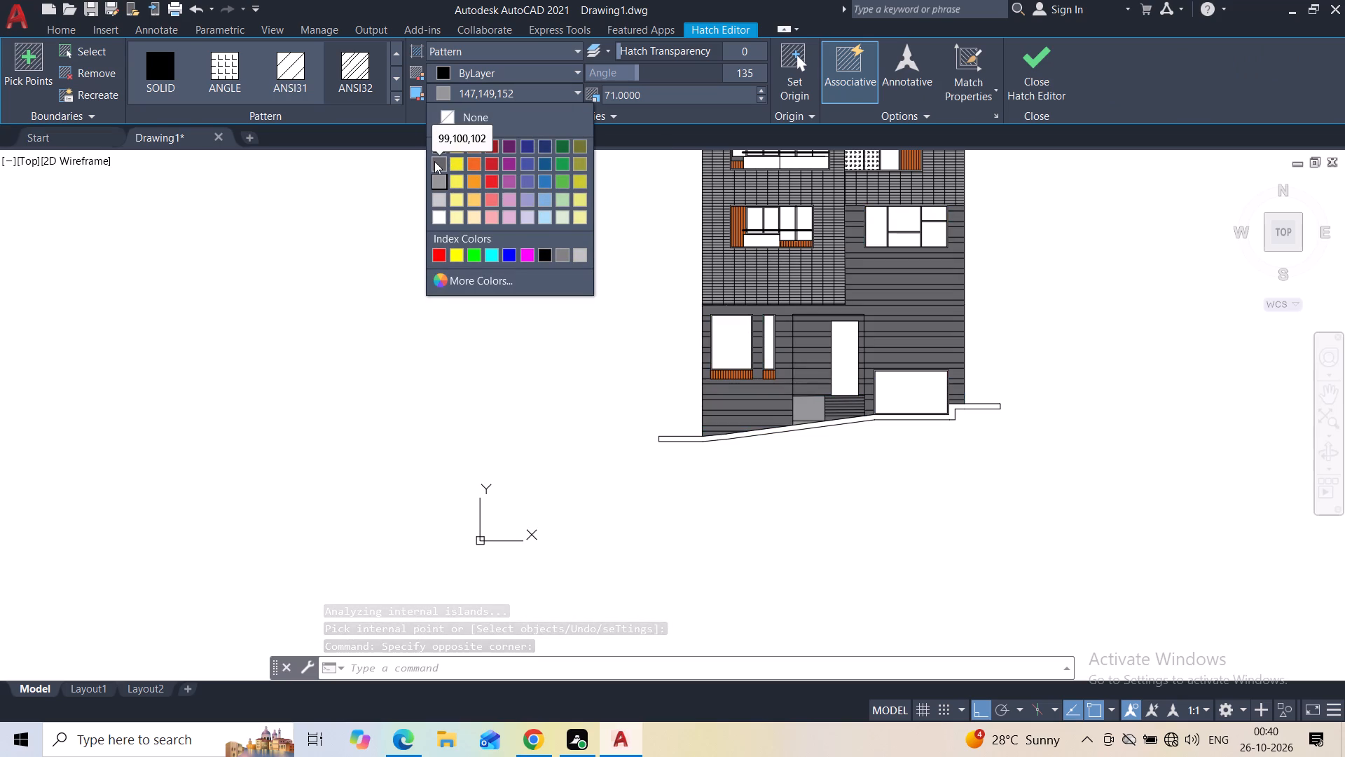
click(434, 161)
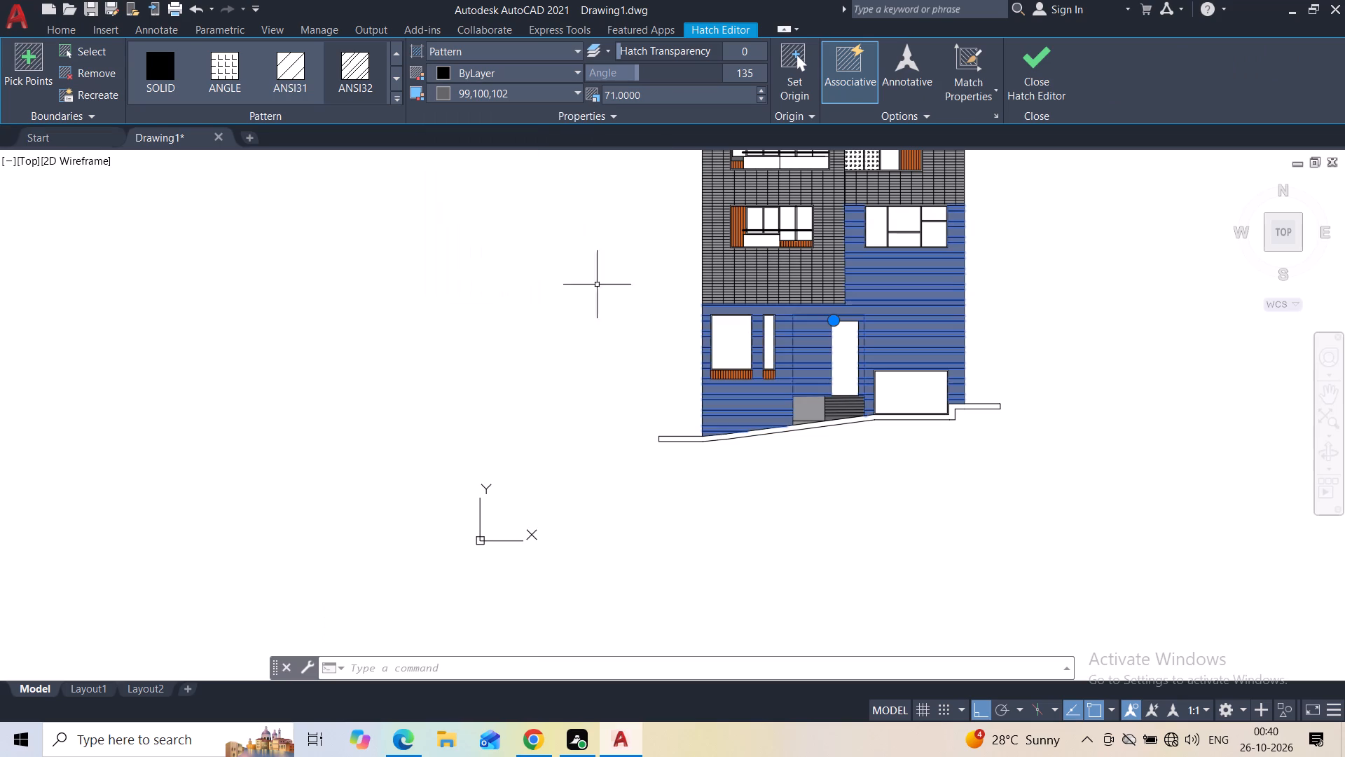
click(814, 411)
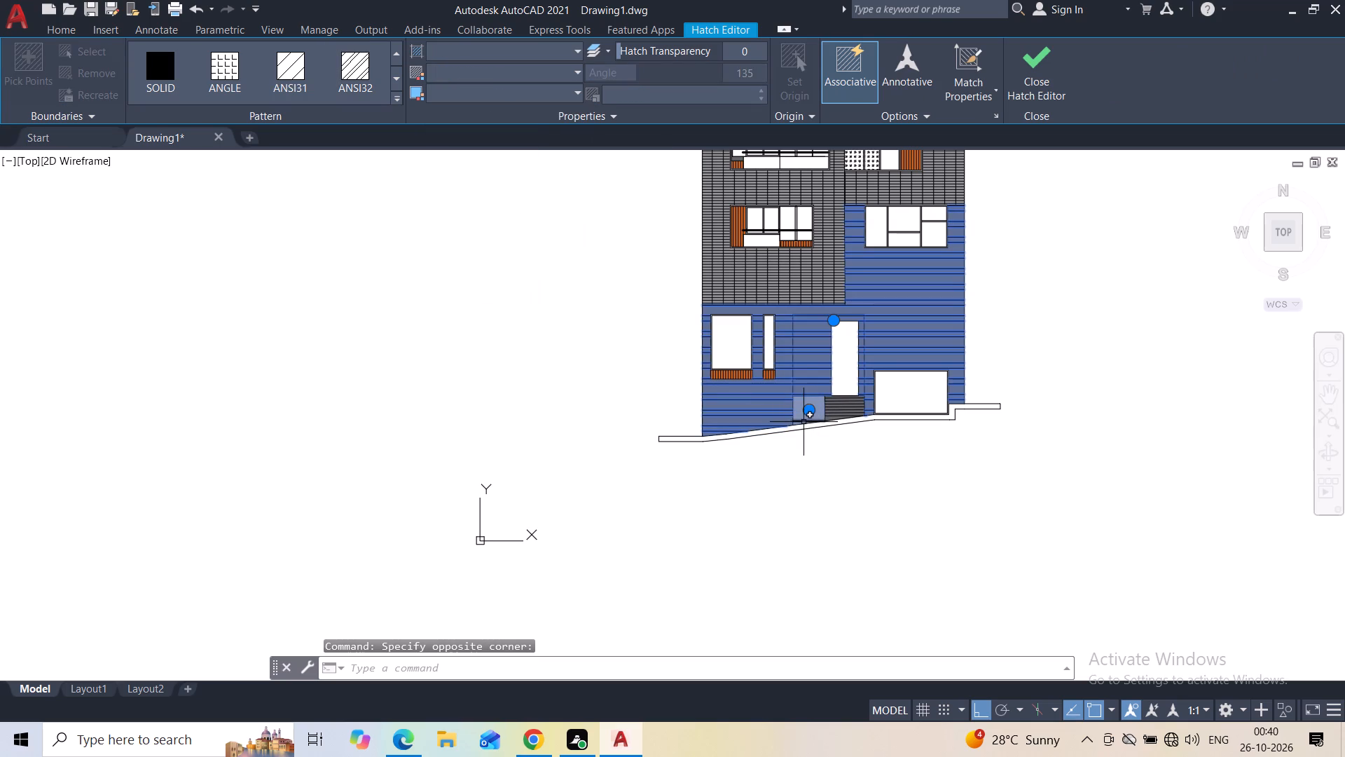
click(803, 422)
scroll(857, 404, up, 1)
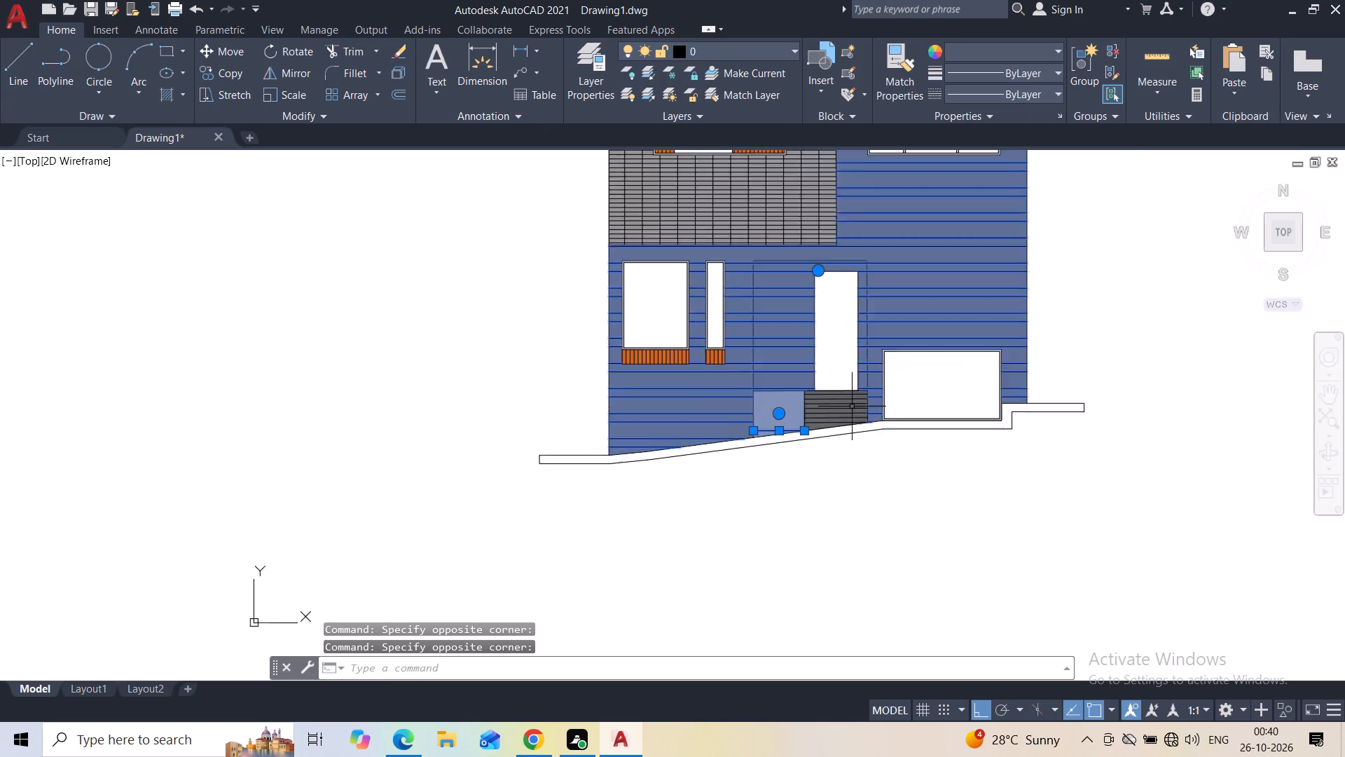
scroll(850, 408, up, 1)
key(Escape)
Change the colour of the solid hatch on the panel beside the entrance steps to dark grey 99,100,102.
click(743, 403)
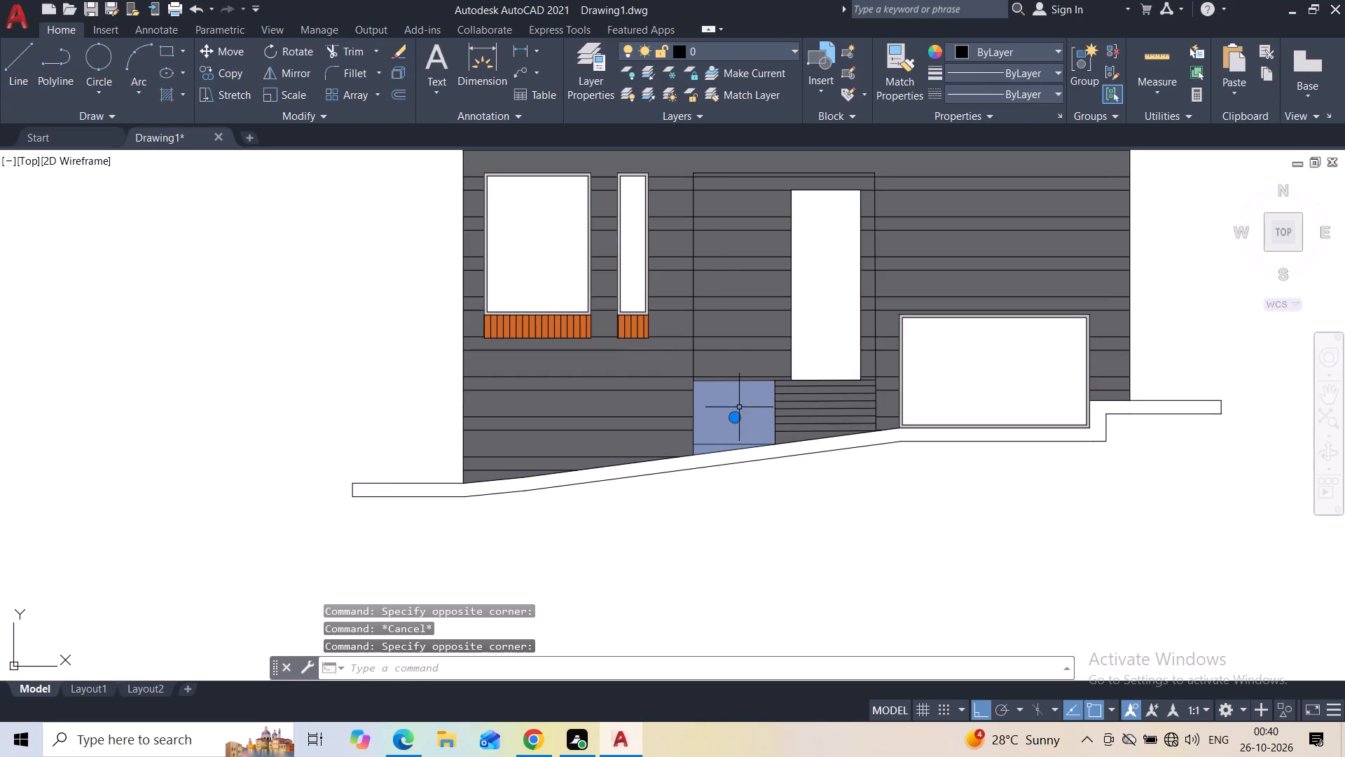
click(550, 74)
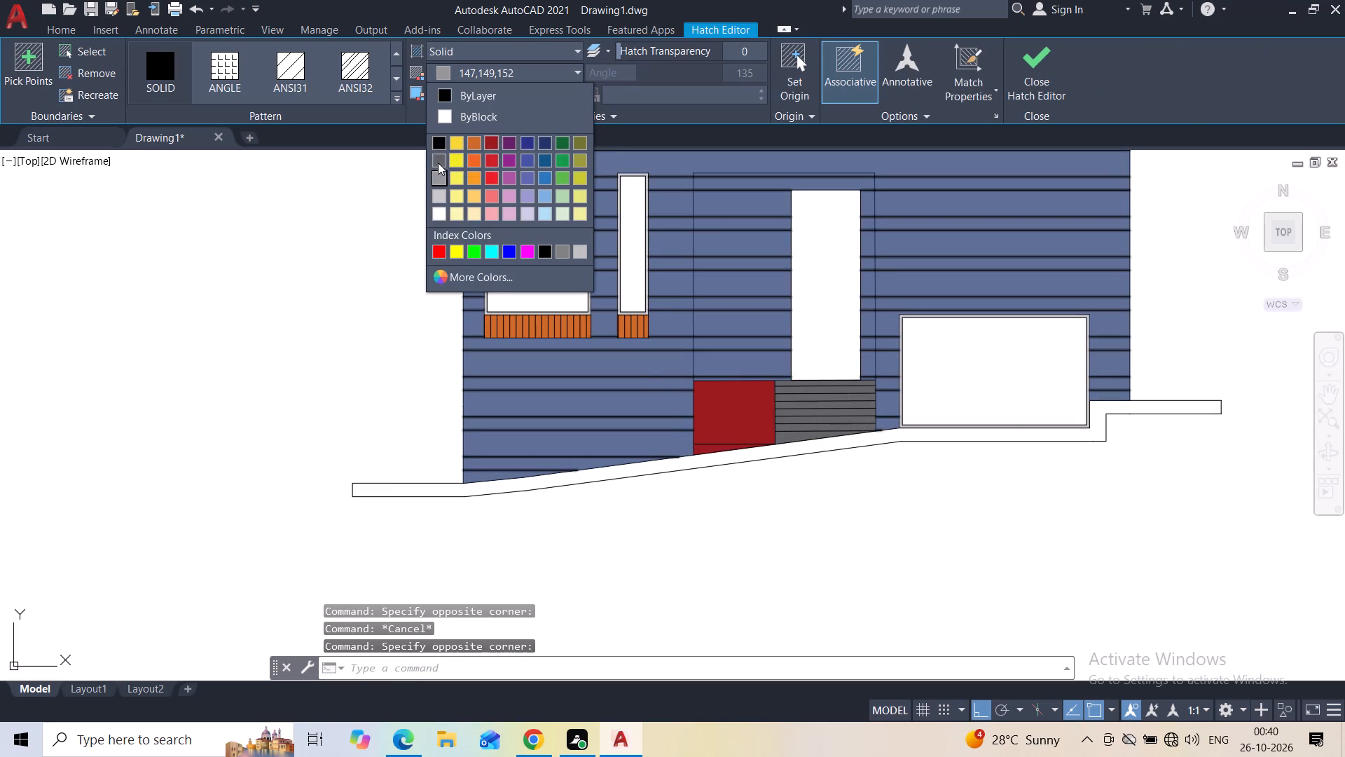
click(436, 162)
click(1060, 74)
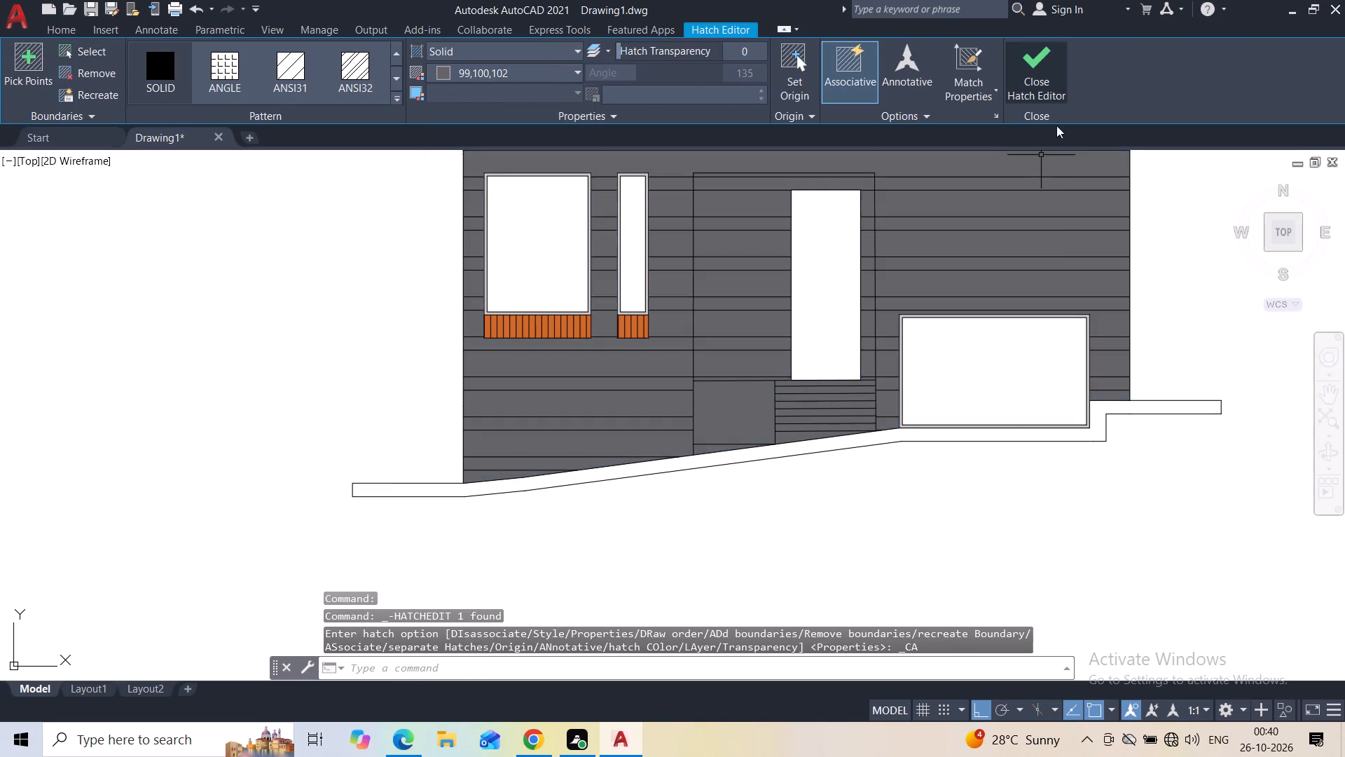
Look over the whole elevation from the ground floor to the roof for areas still without a fill.
scroll(1085, 282, down, 2)
middle_drag(1131, 243, 815, 380)
middle_drag(872, 254, 850, 352)
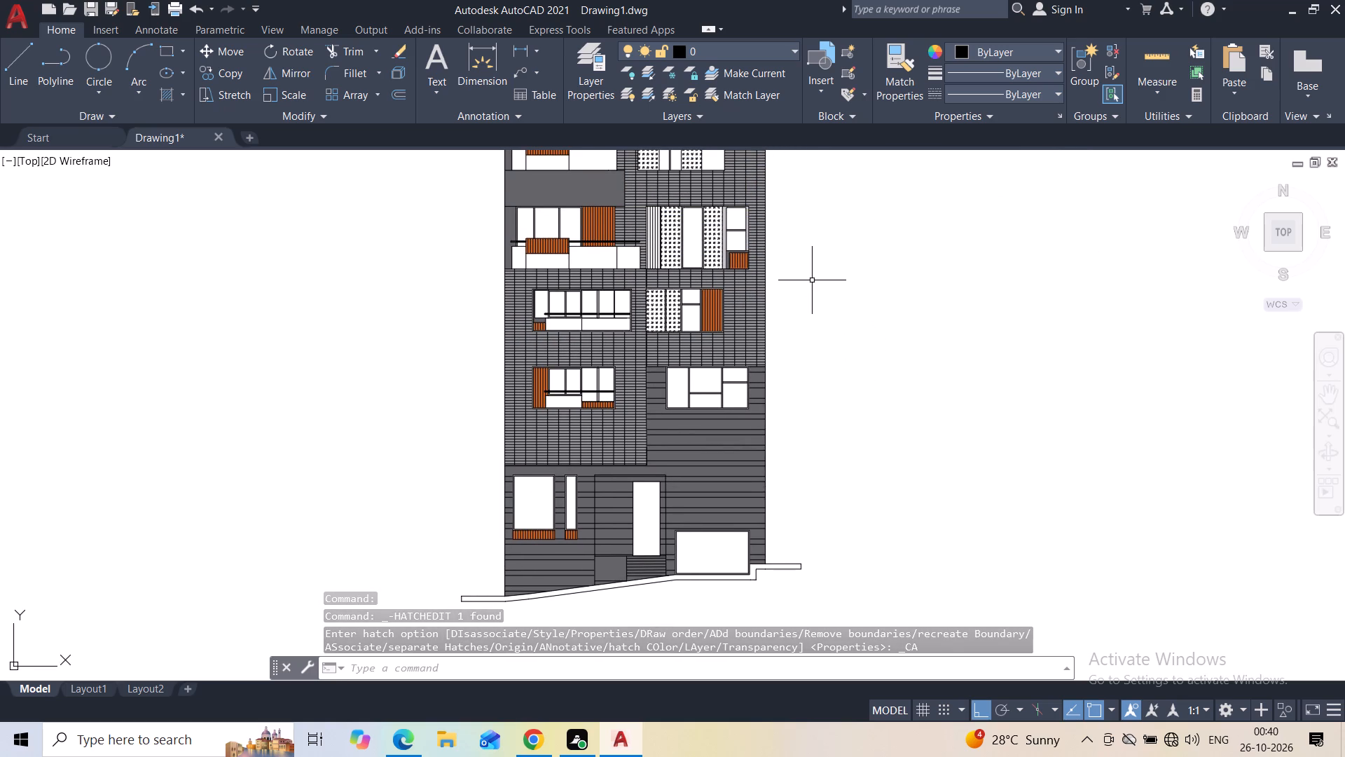
middle_drag(812, 282, 814, 346)
scroll(814, 345, down, 1)
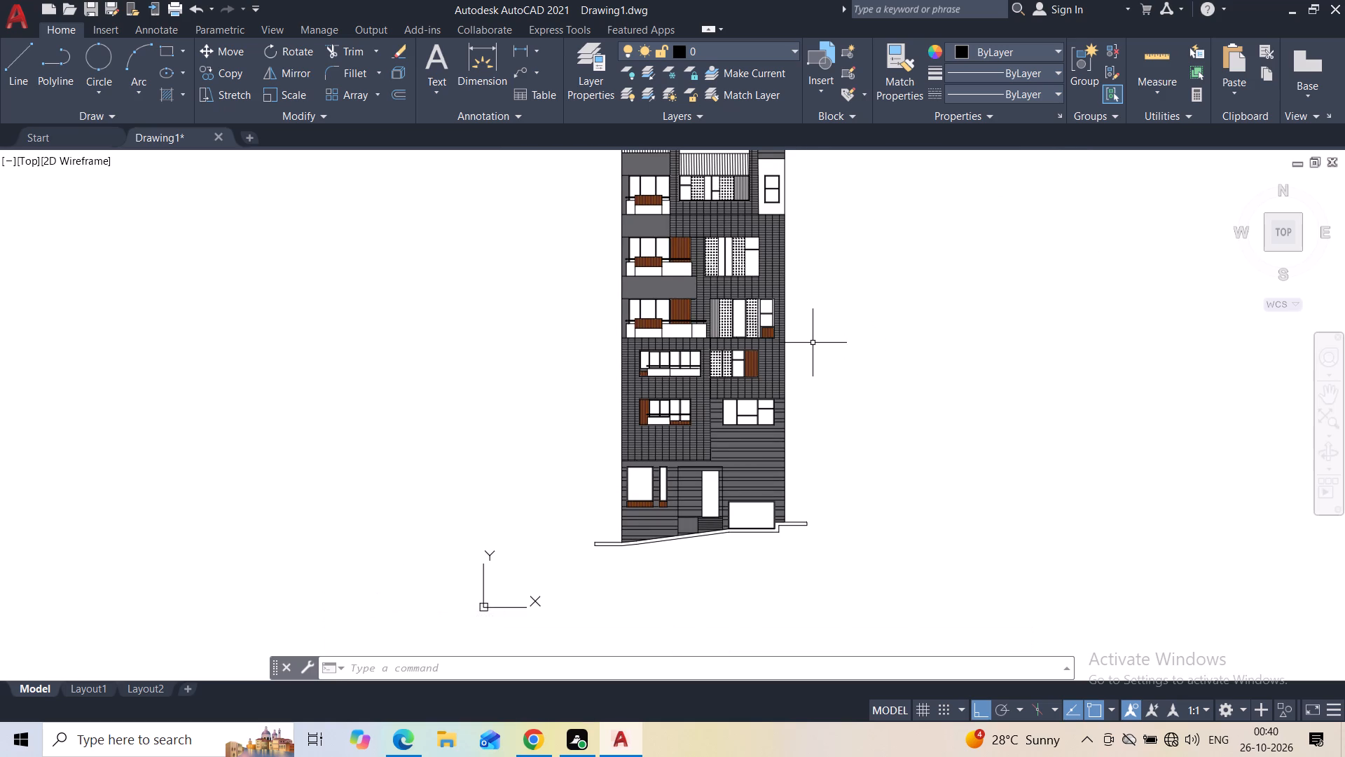
middle_drag(813, 344, 793, 405)
scroll(793, 405, up, 1)
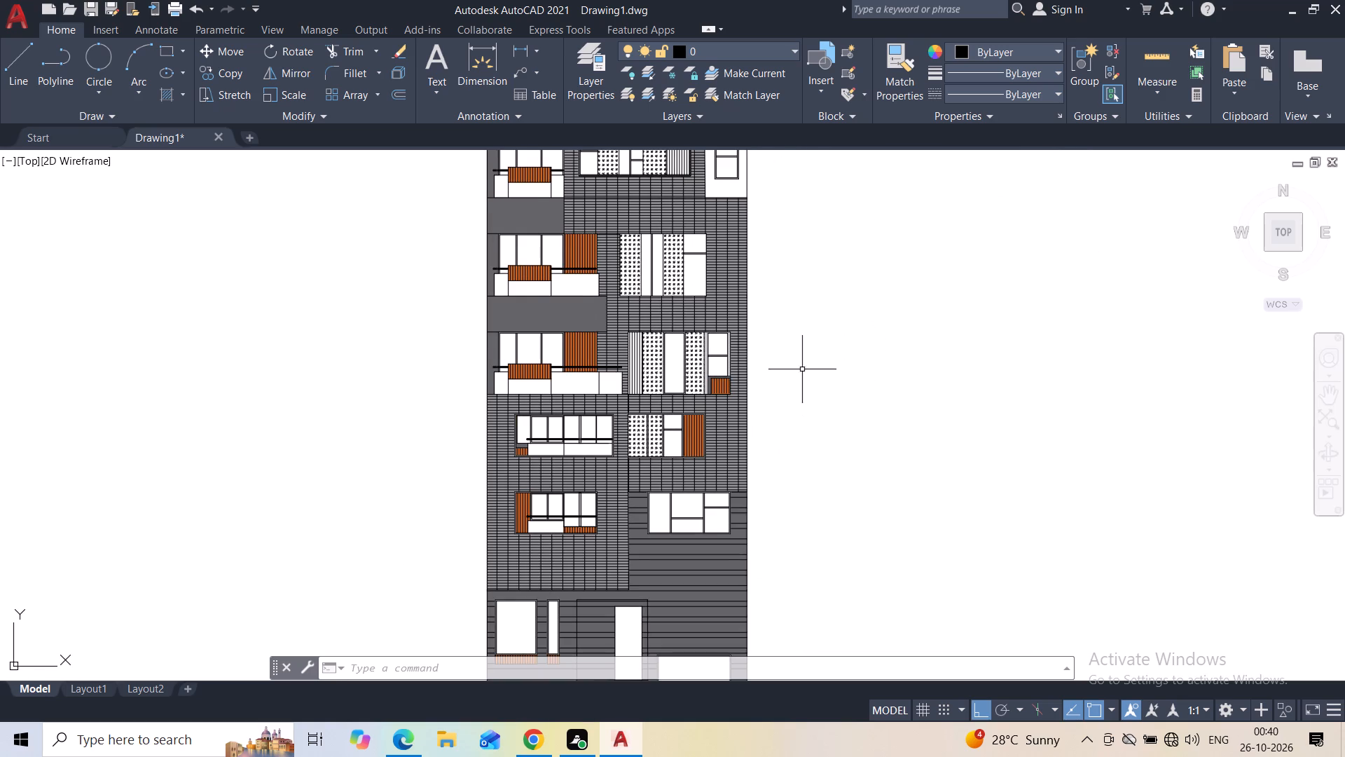
middle_drag(796, 368, 731, 486)
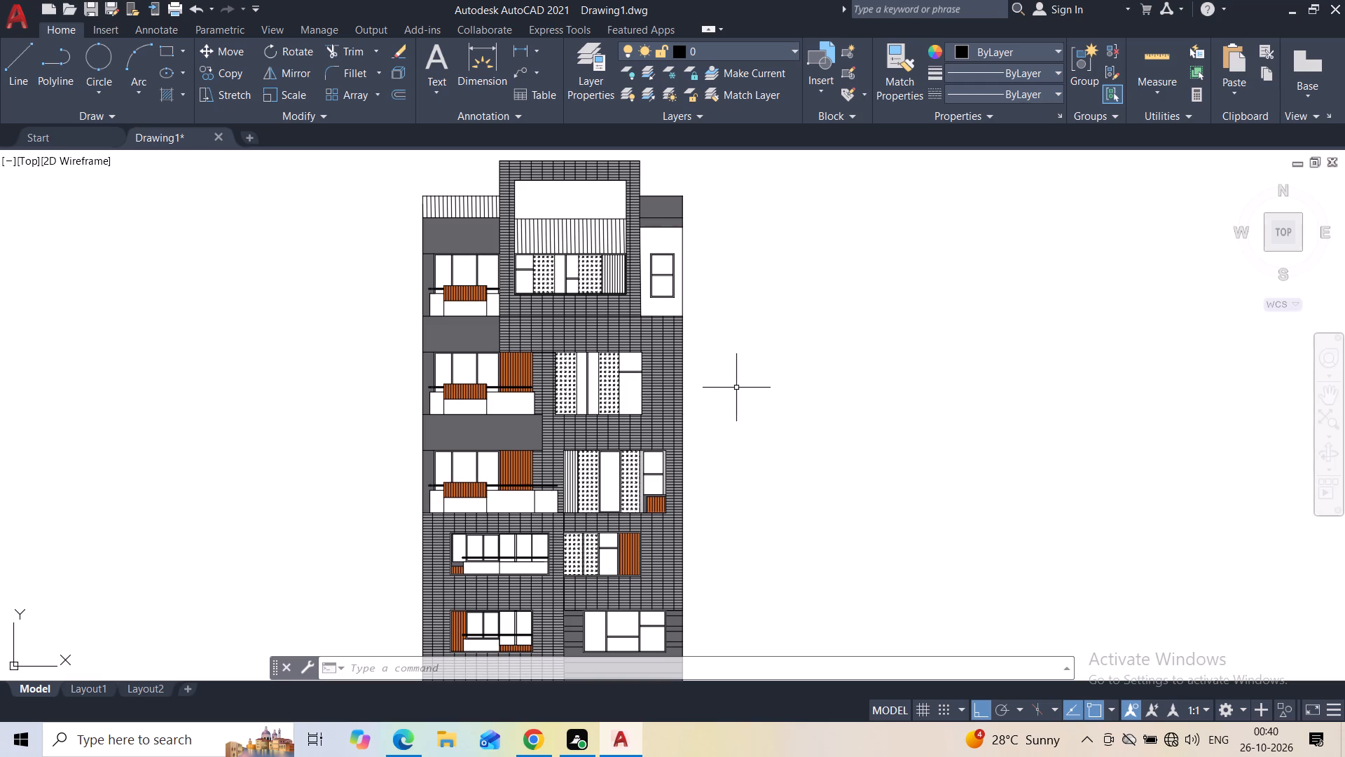
scroll(736, 388, down, 1)
middle_drag(736, 388, 726, 361)
scroll(726, 361, up, 1)
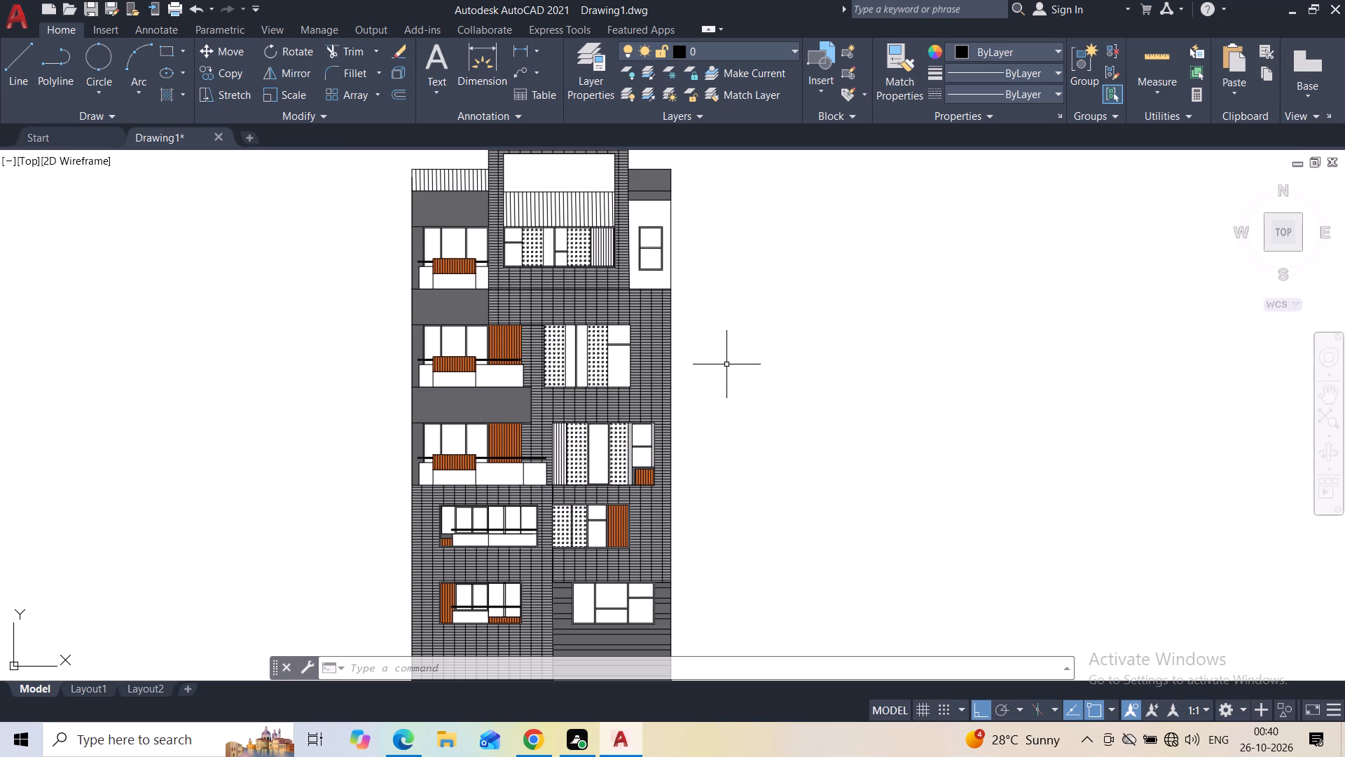
scroll(726, 376, down, 1)
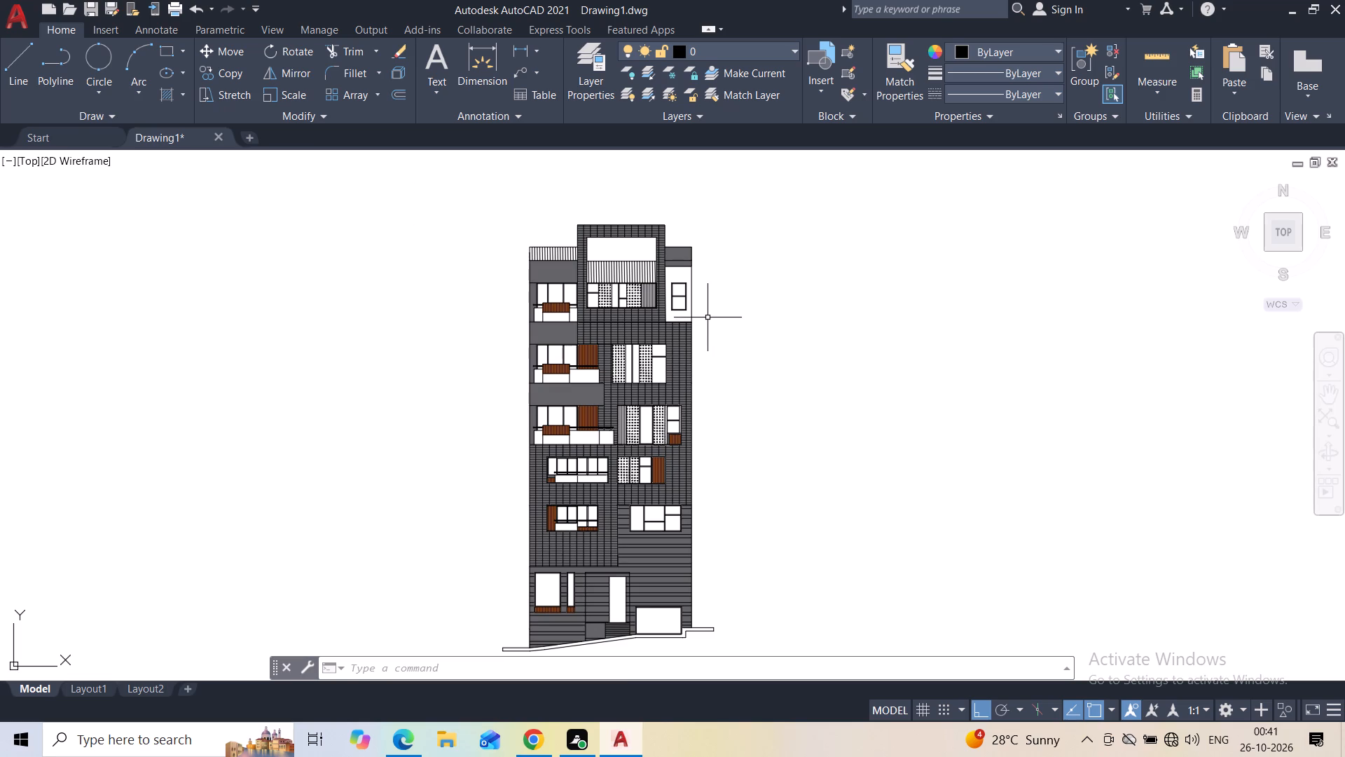
Fill the white wall around the small two-pane window on the top storey with a solid hatch in dark grey 99,100,102.
scroll(689, 299, up, 2)
key(space)
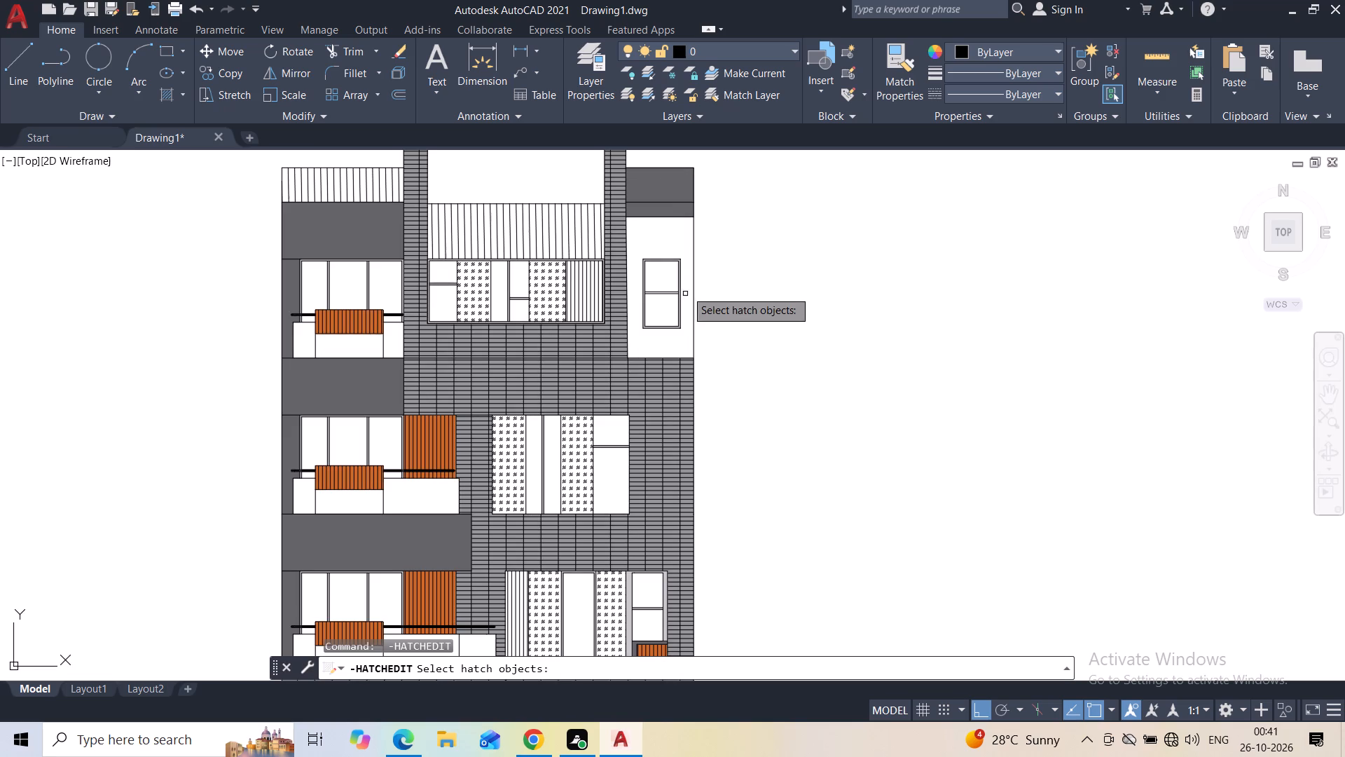
key(Escape)
key(h)
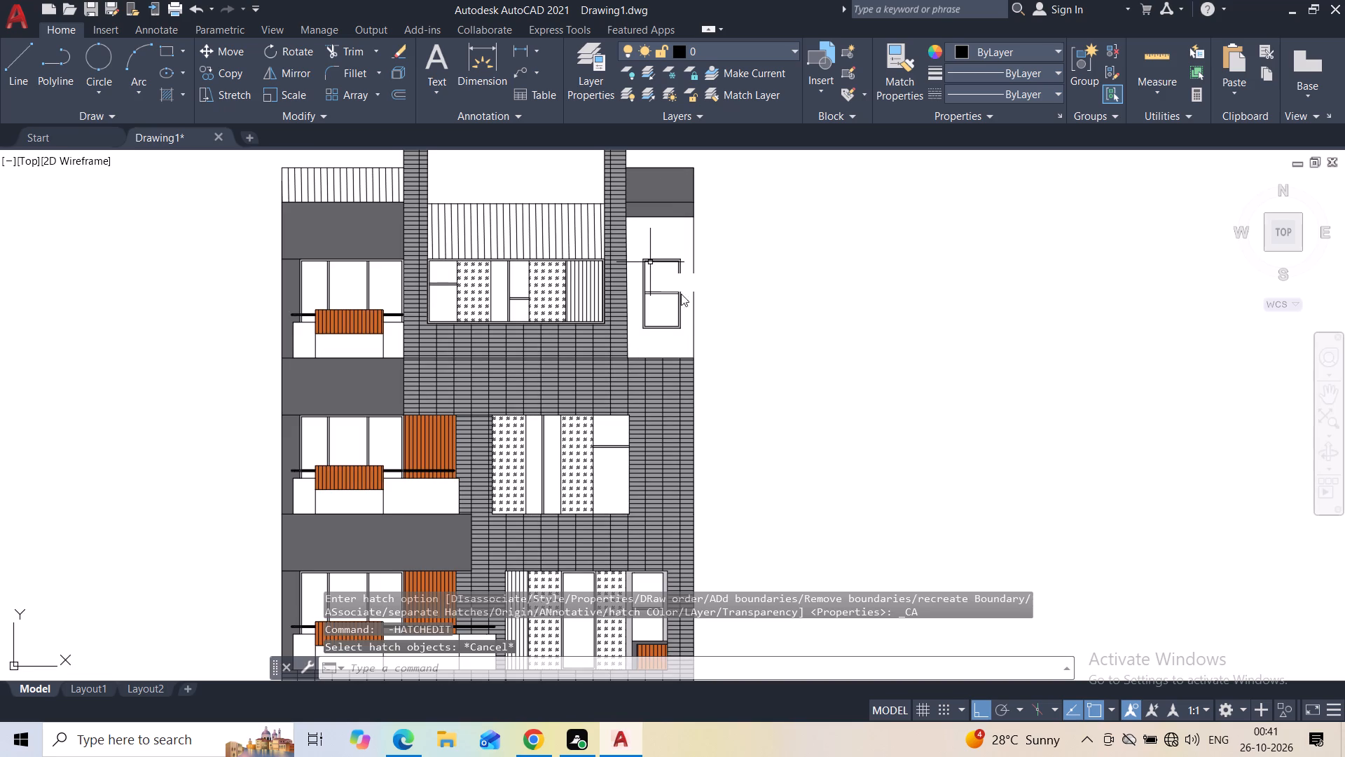
click(698, 304)
click(665, 229)
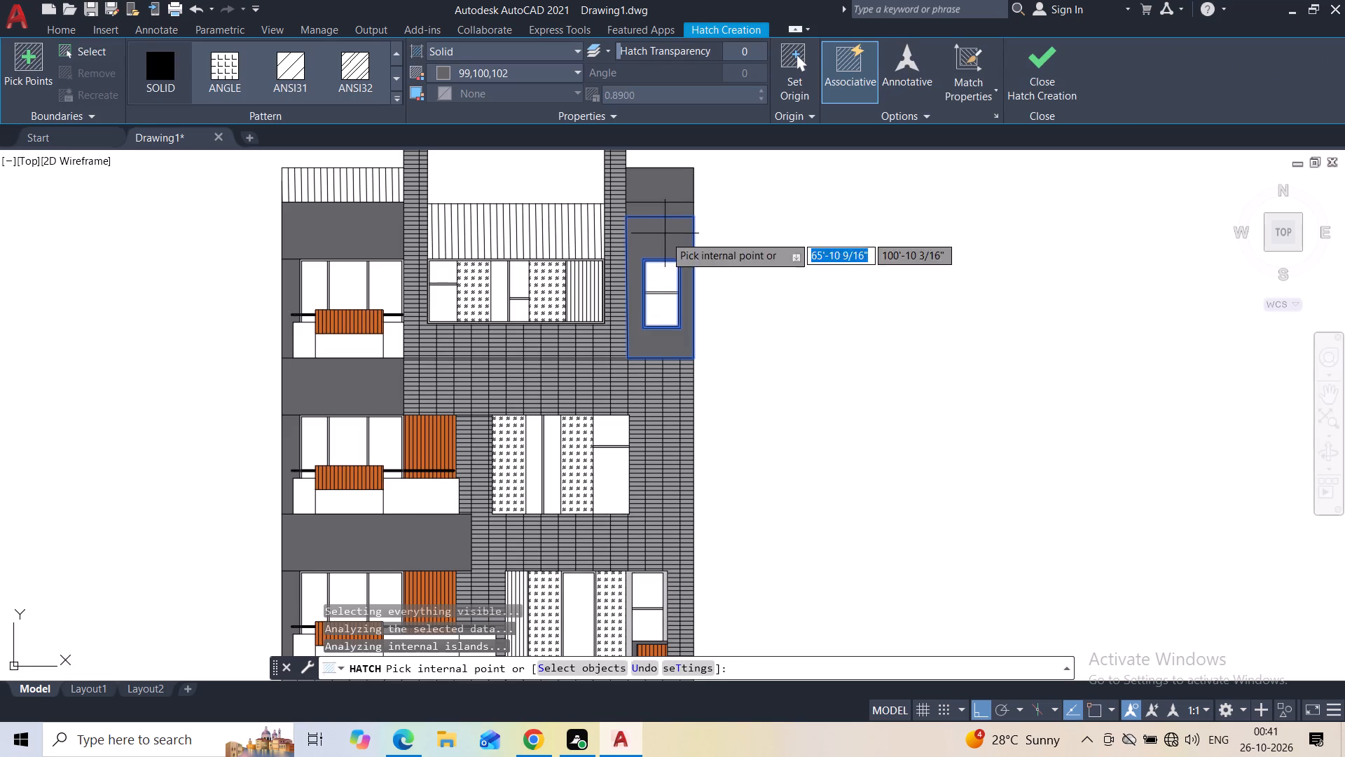
click(1045, 91)
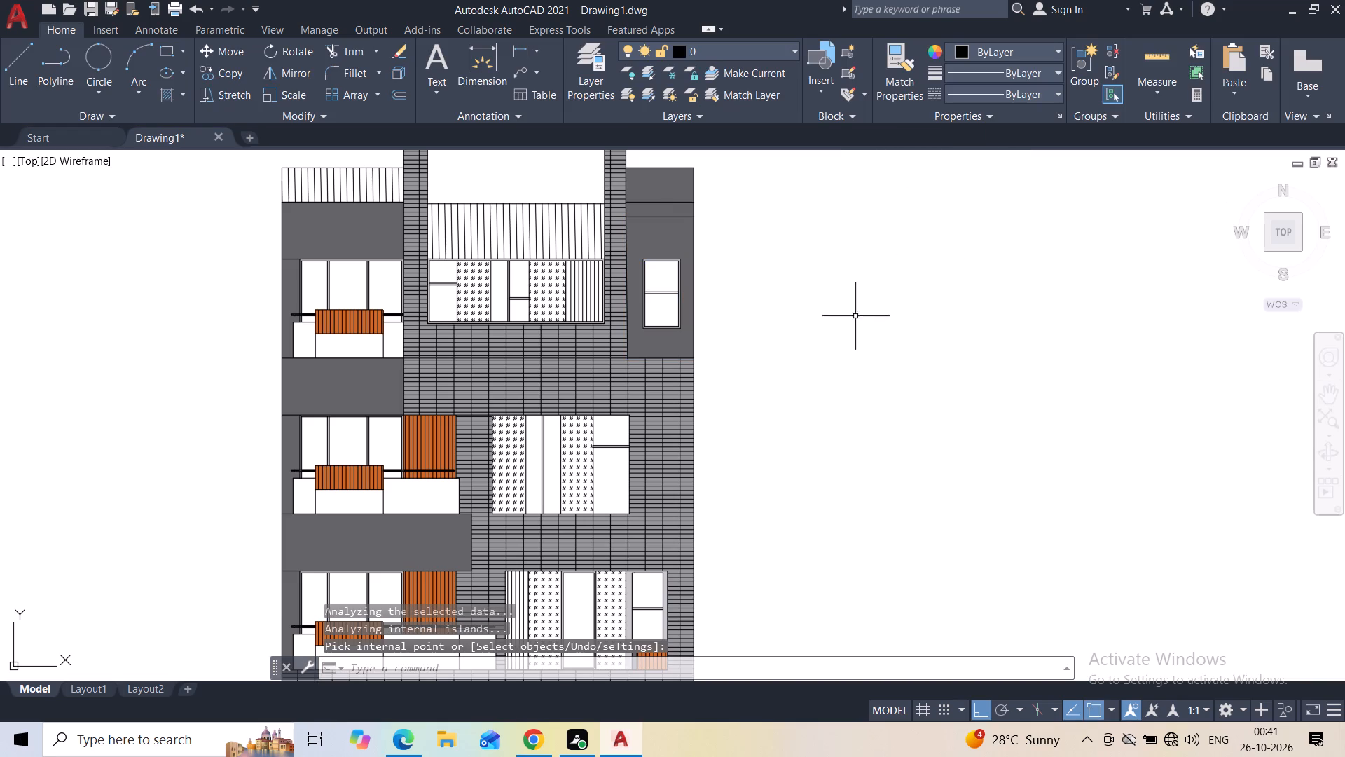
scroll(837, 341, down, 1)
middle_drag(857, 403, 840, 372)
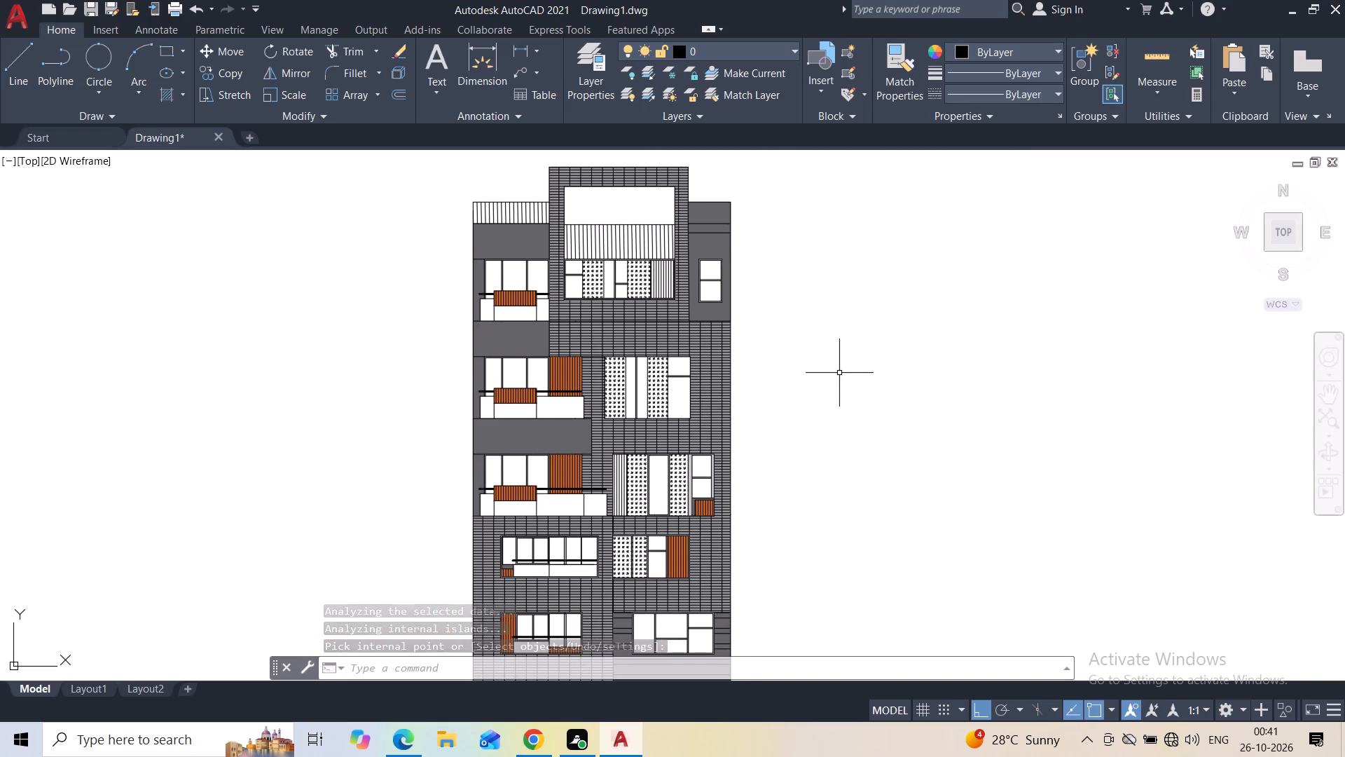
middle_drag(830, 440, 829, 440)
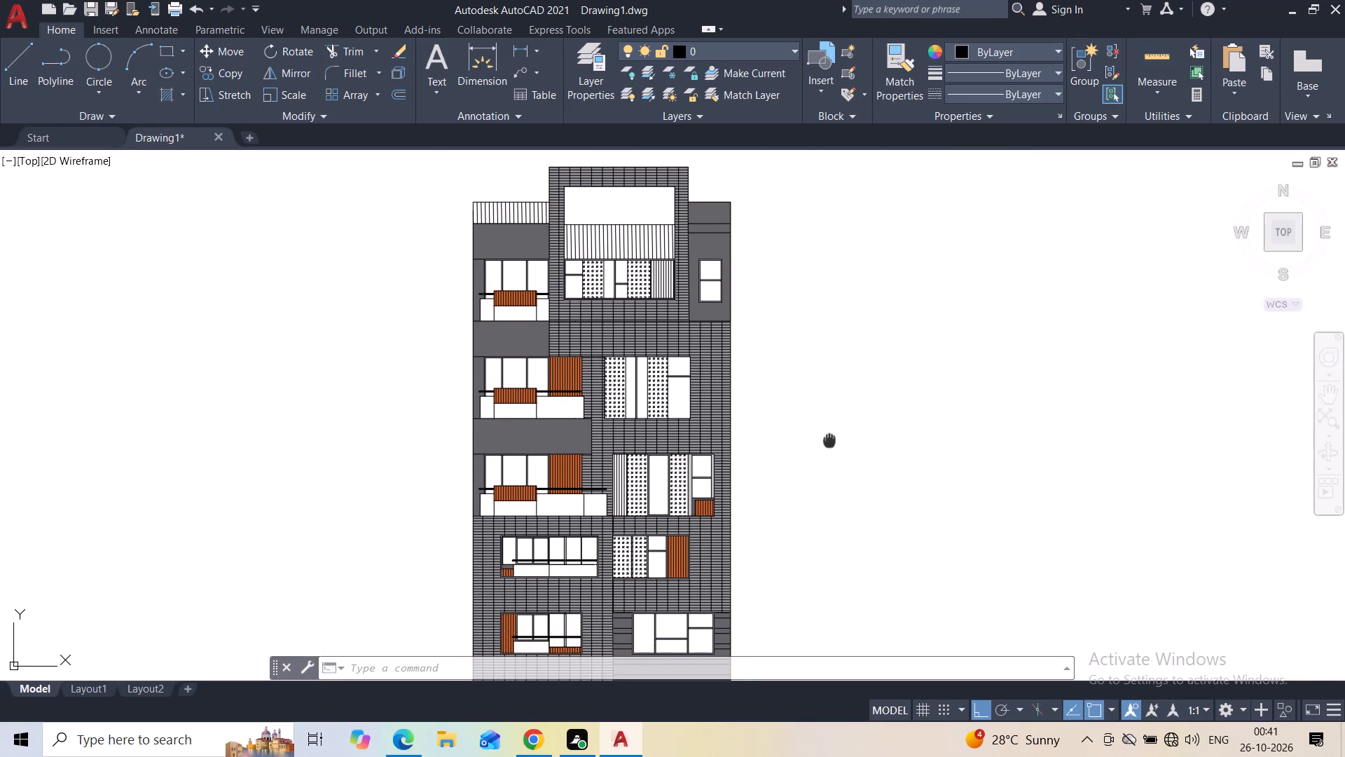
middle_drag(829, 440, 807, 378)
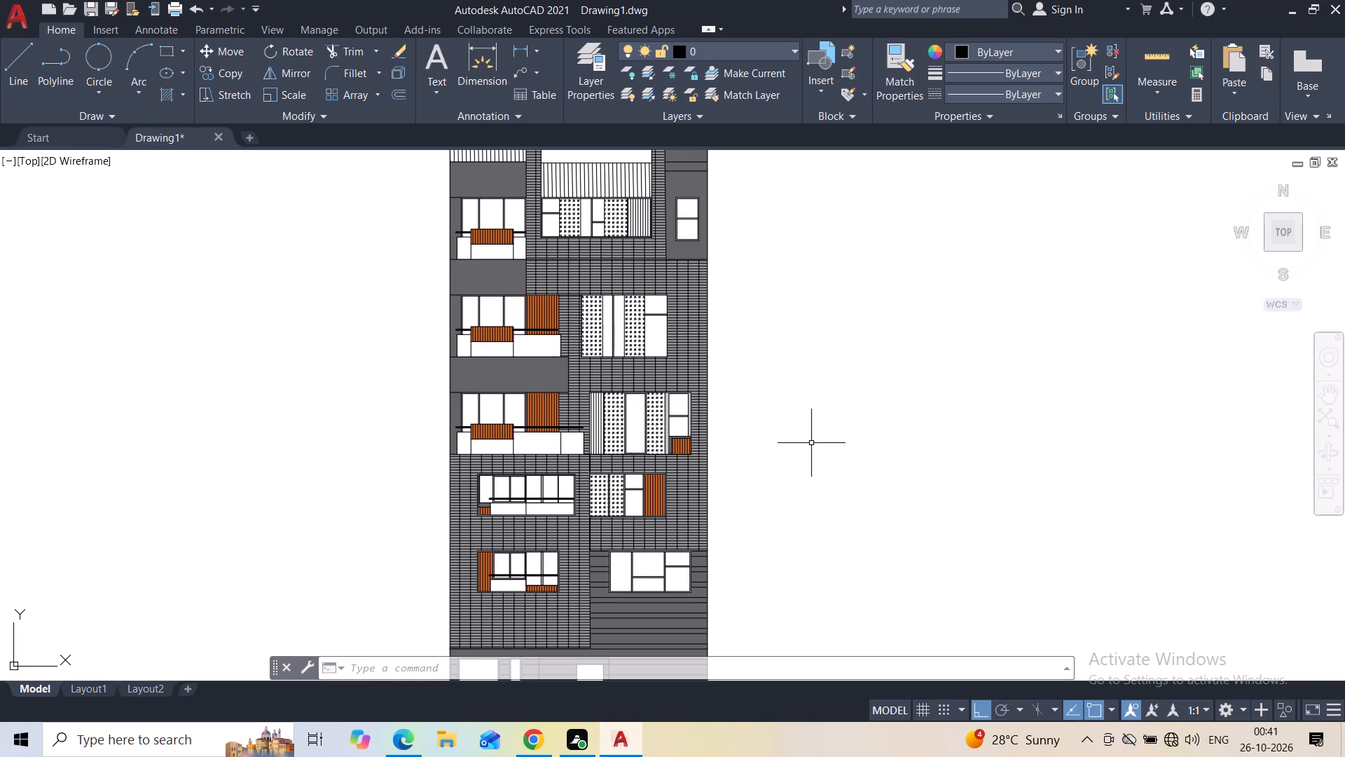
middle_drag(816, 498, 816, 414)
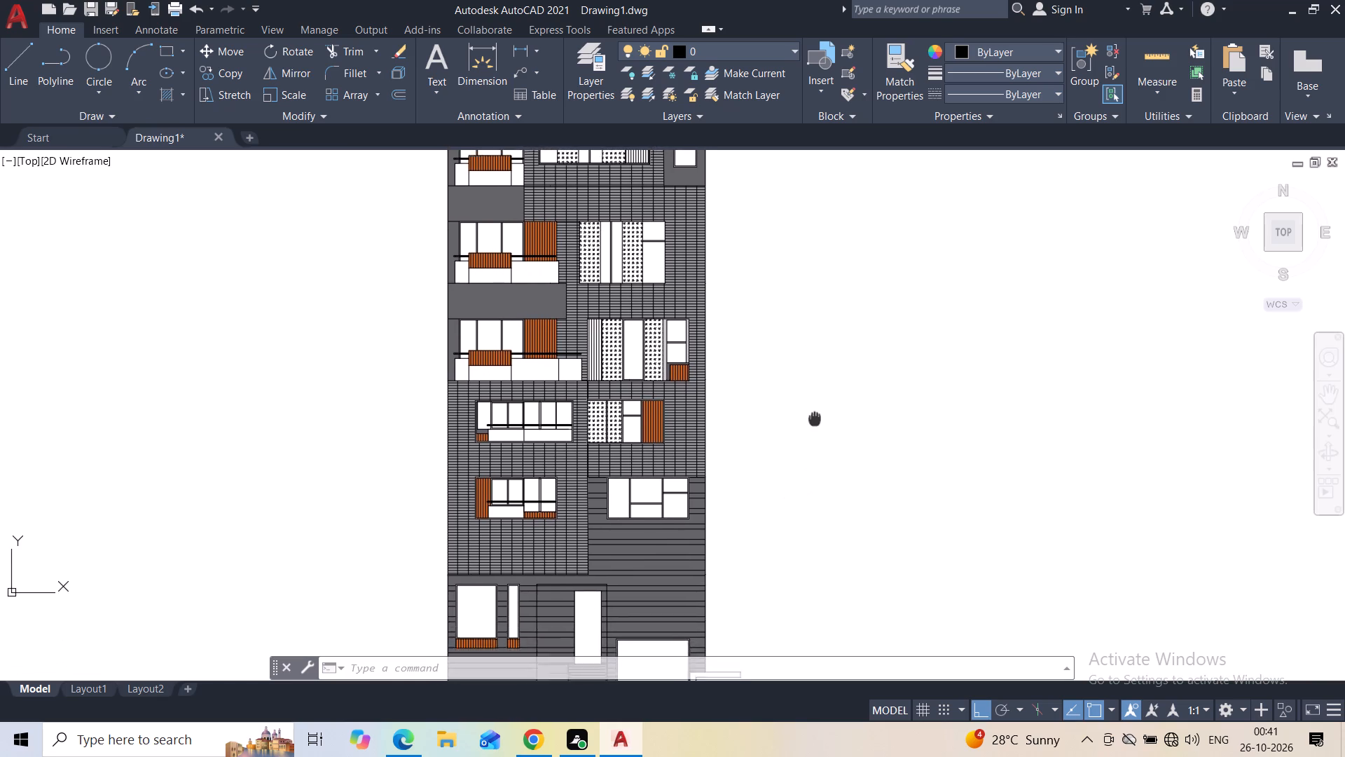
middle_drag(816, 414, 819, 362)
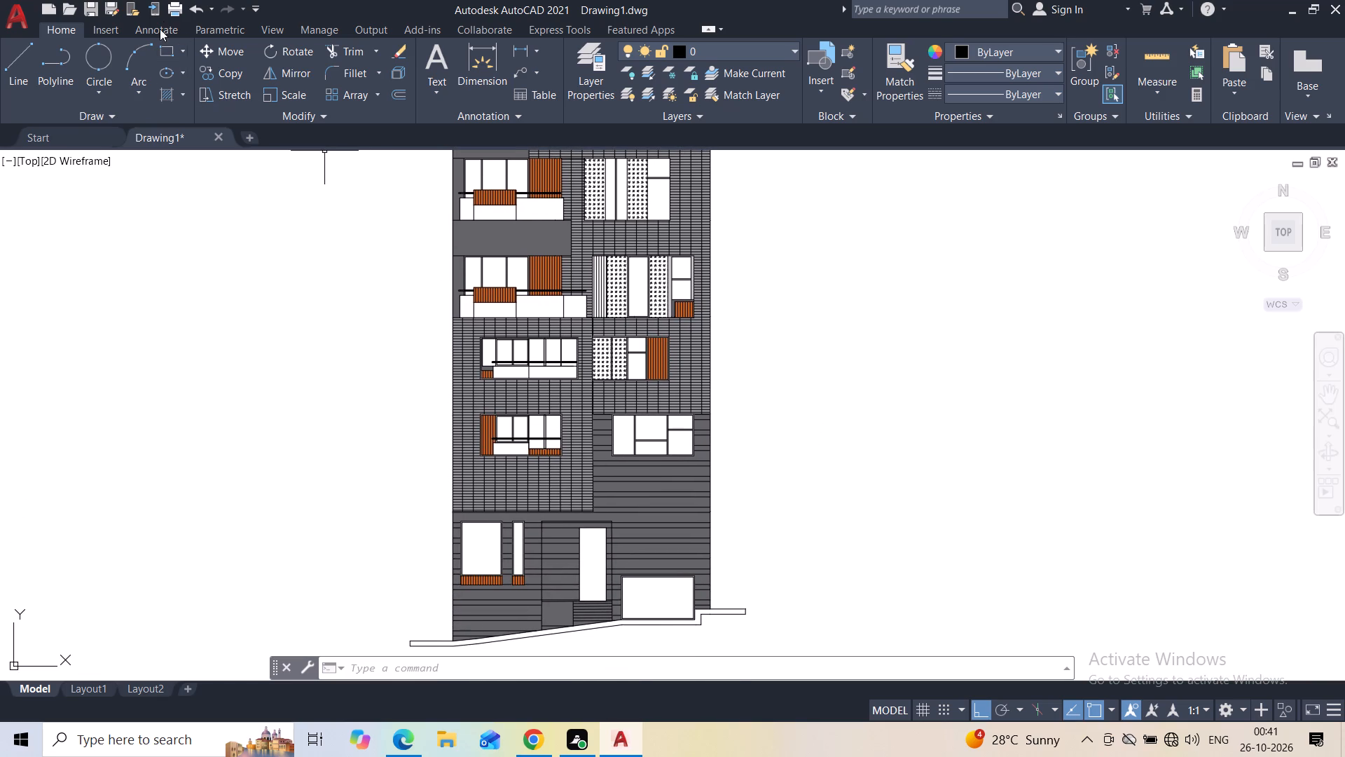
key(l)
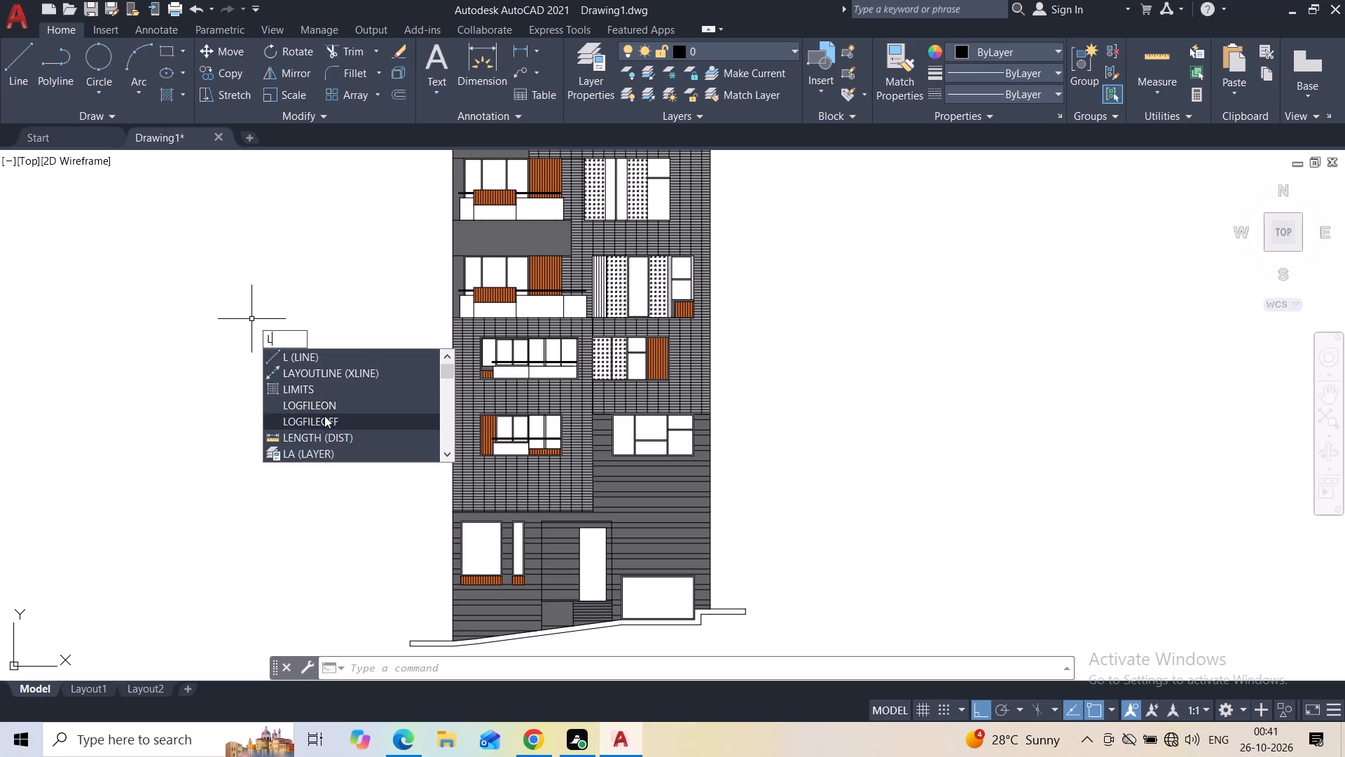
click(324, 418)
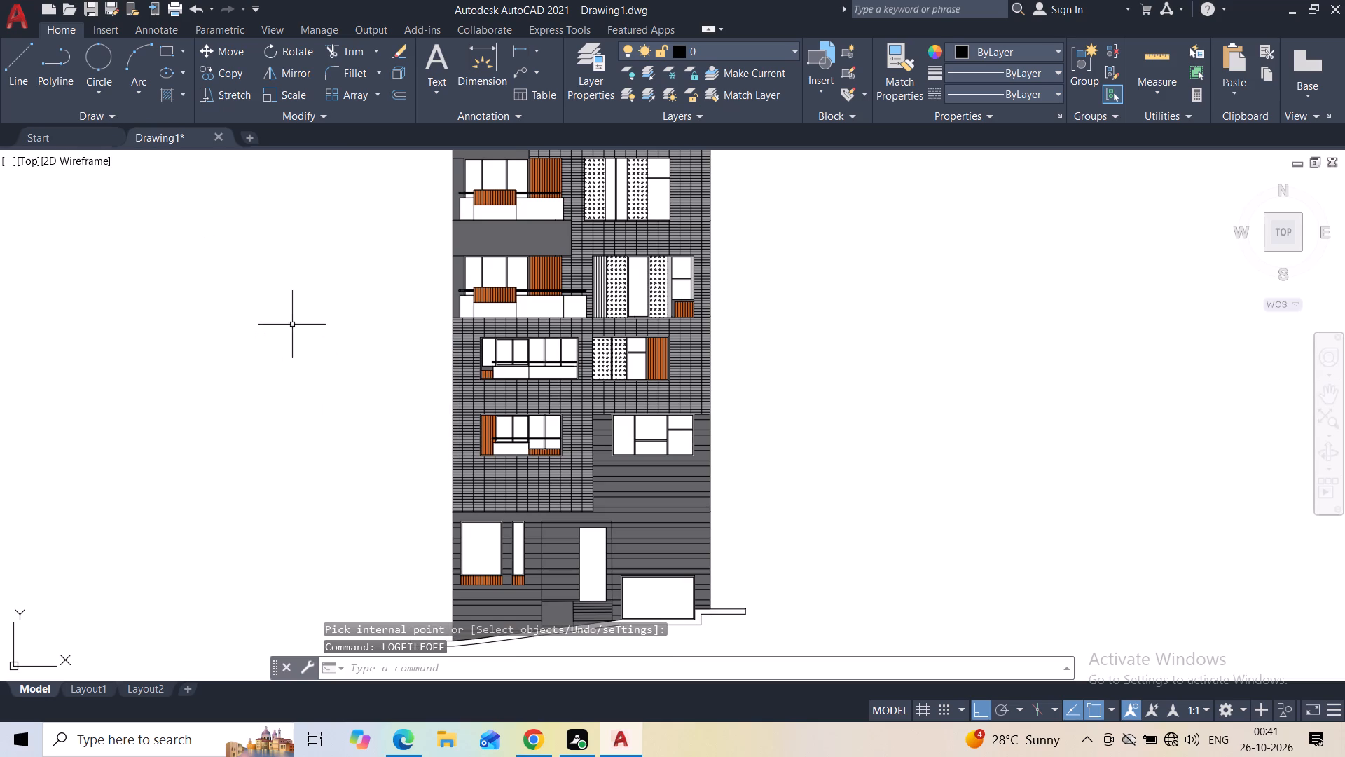
Save the drawing as Drawing16 in the Part Time folder.
click(106, 9)
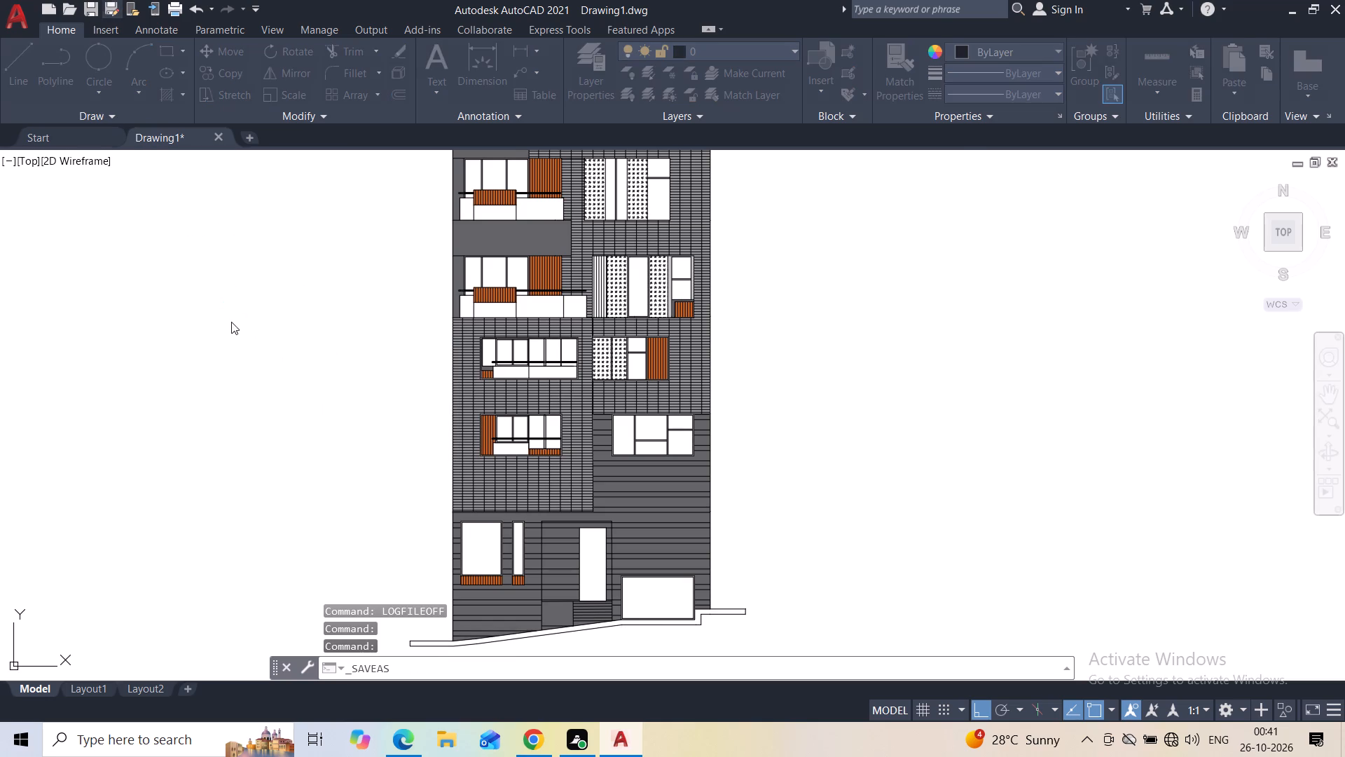
double_click(553, 308)
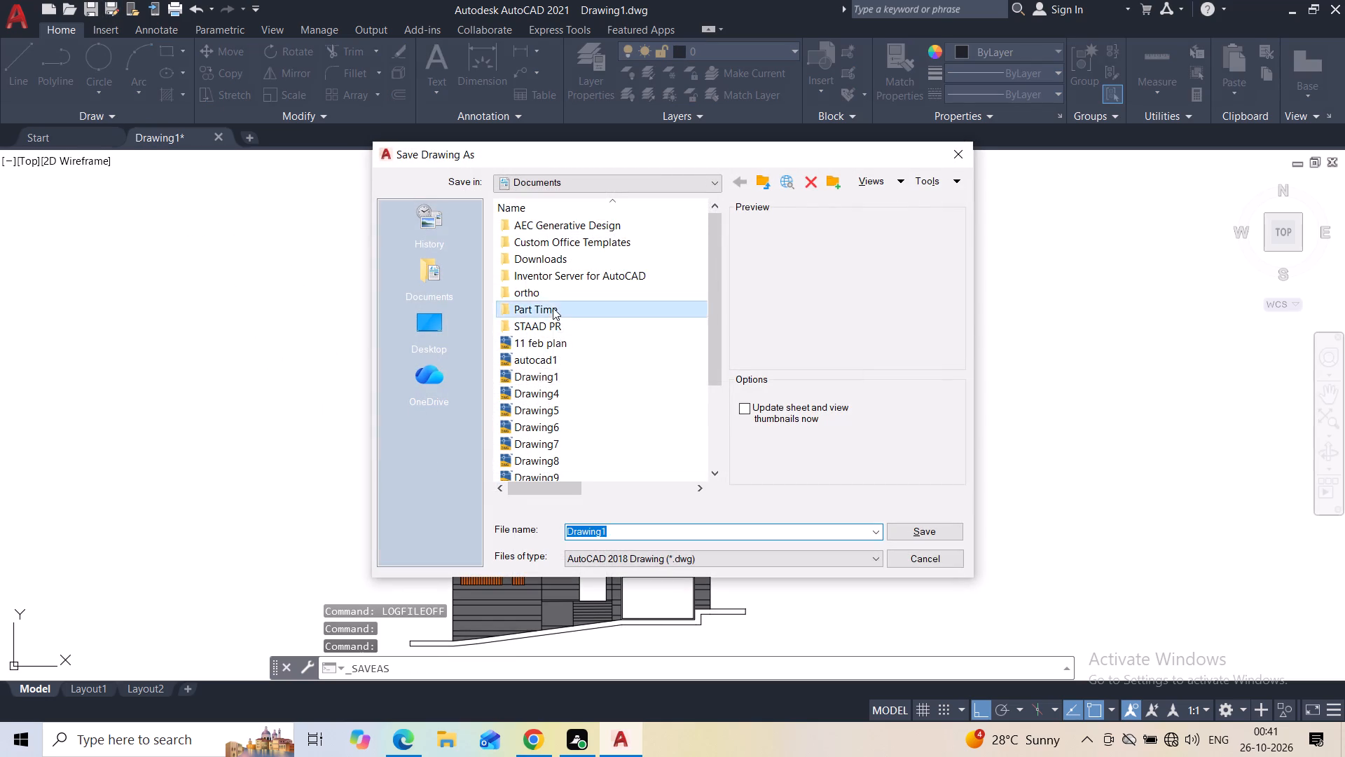
double_click(618, 525)
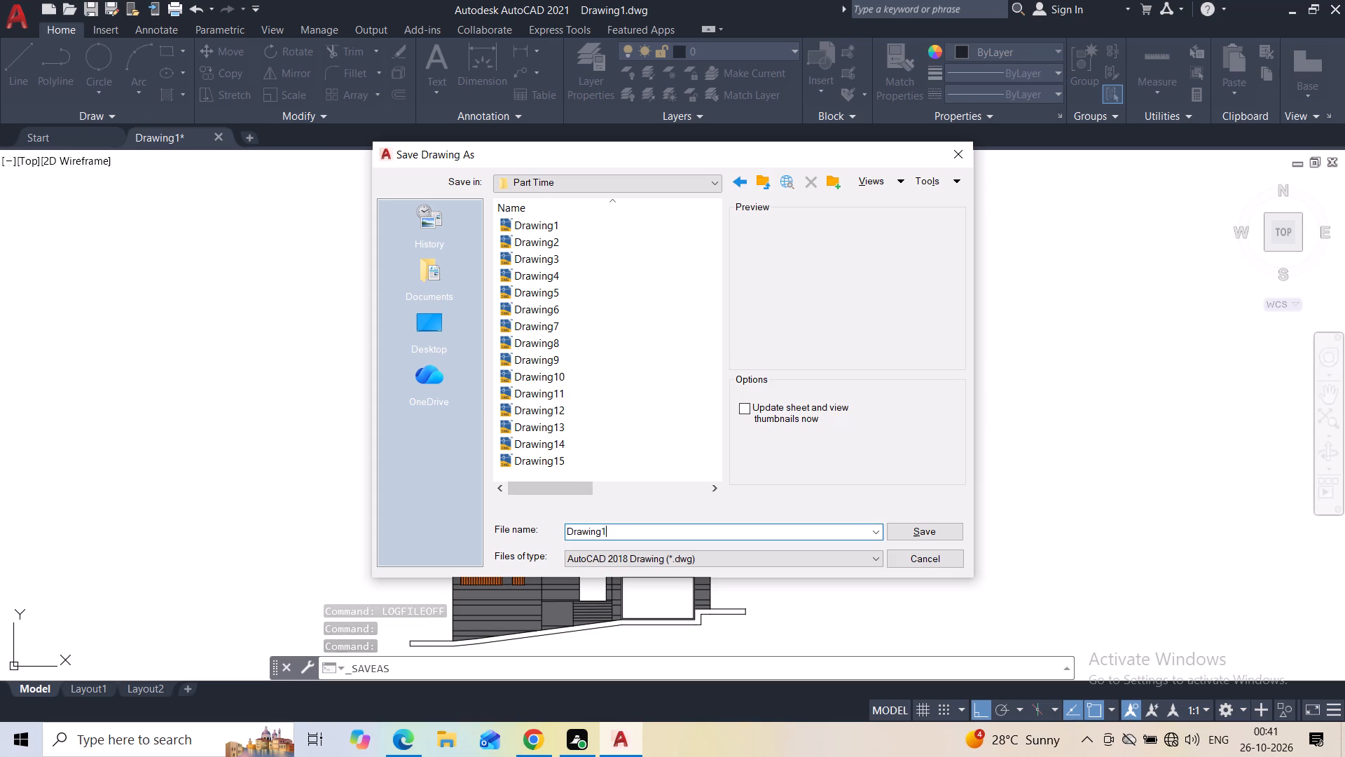
key(6)
key(Return)
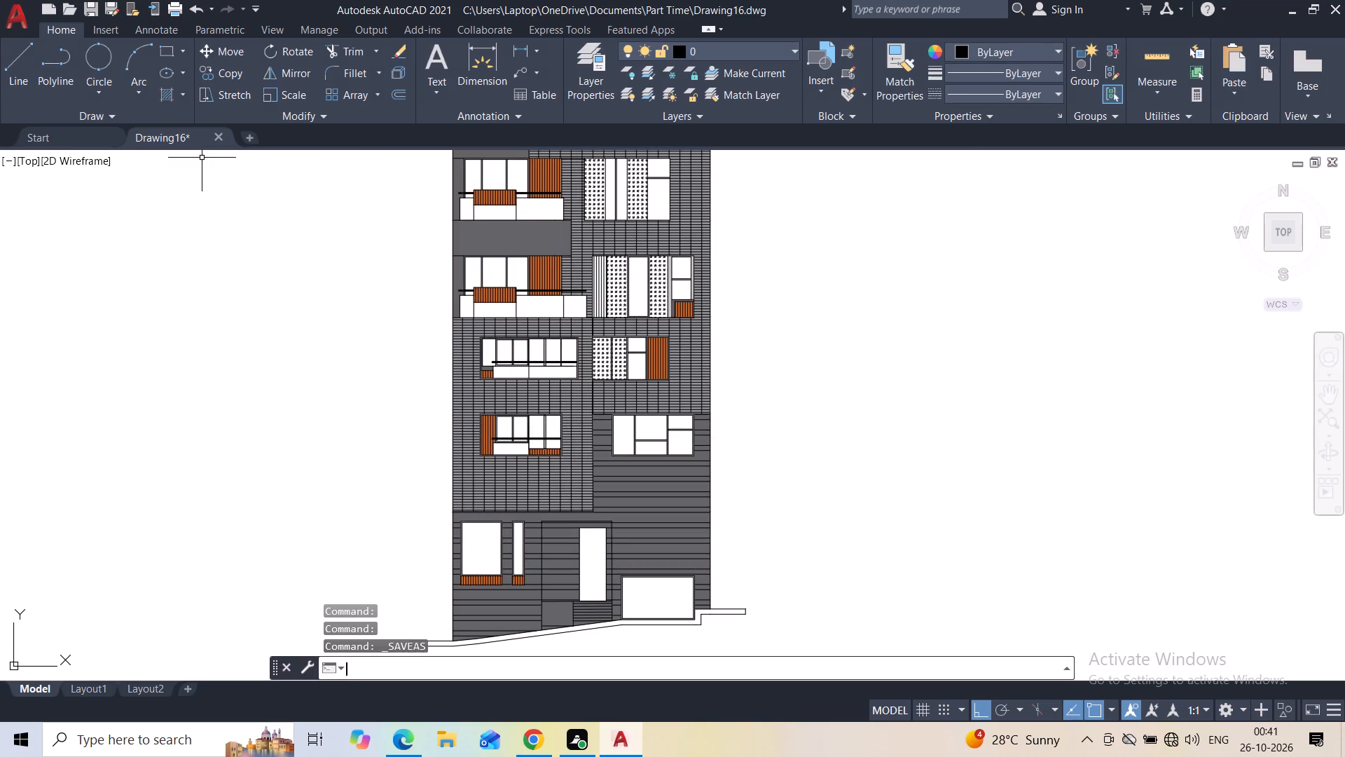
Set up a plot using the previous plot's page setup, with a plot window enclosing the whole elevation.
click(177, 13)
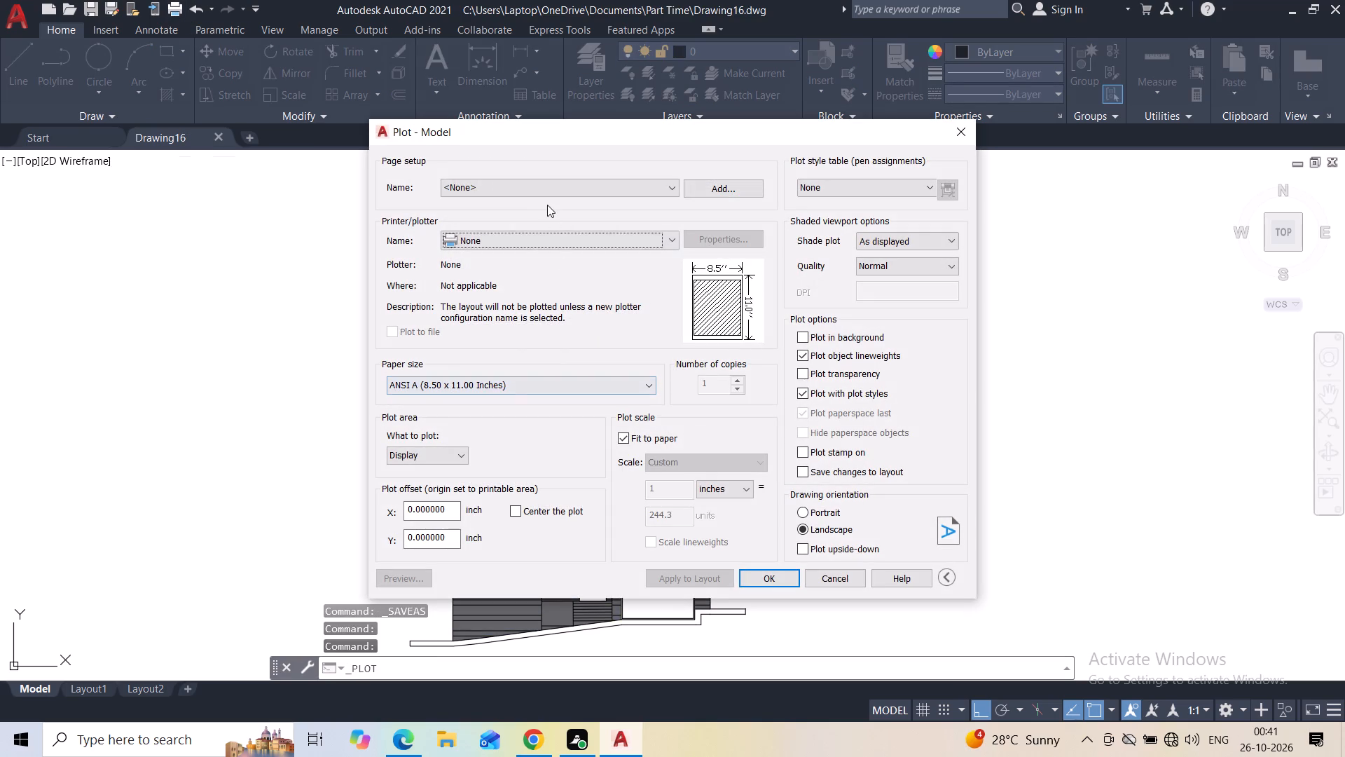
click(542, 186)
click(519, 217)
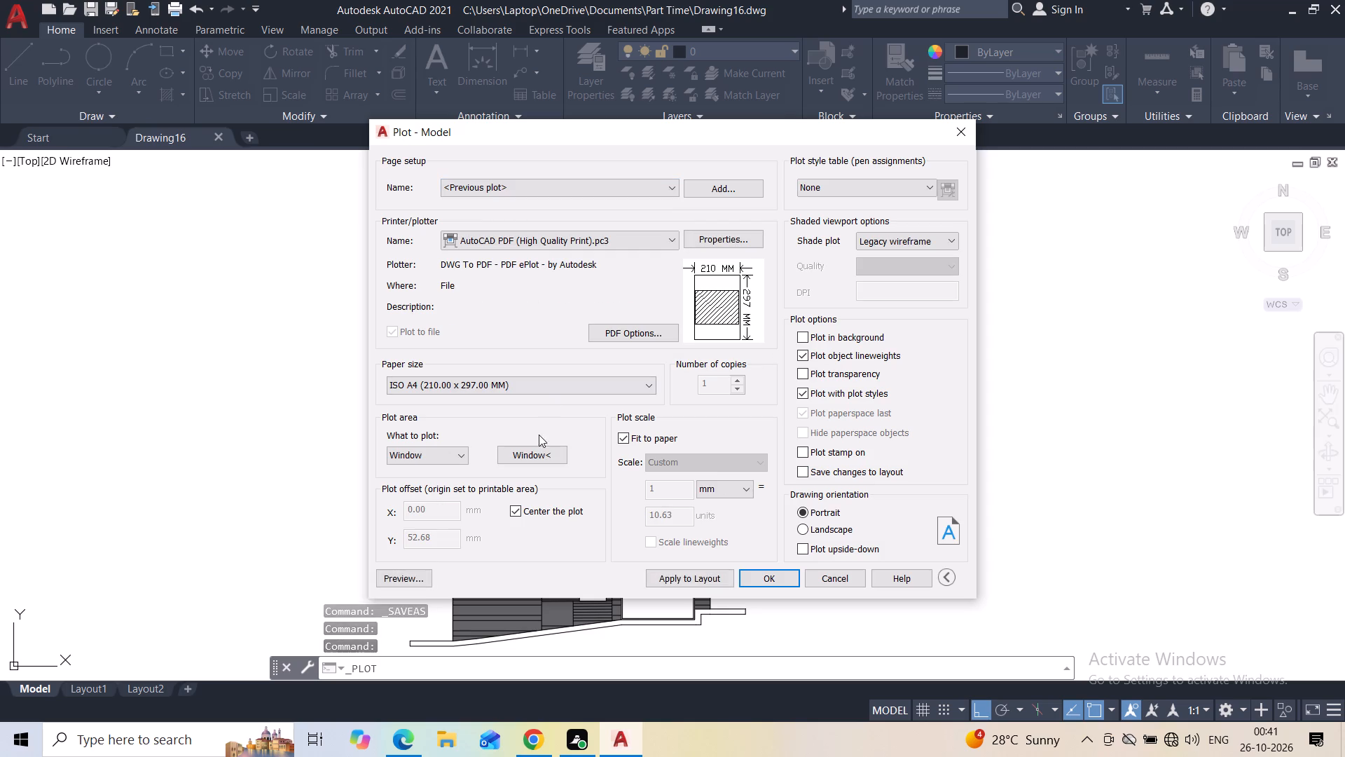
click(536, 454)
scroll(694, 360, down, 2)
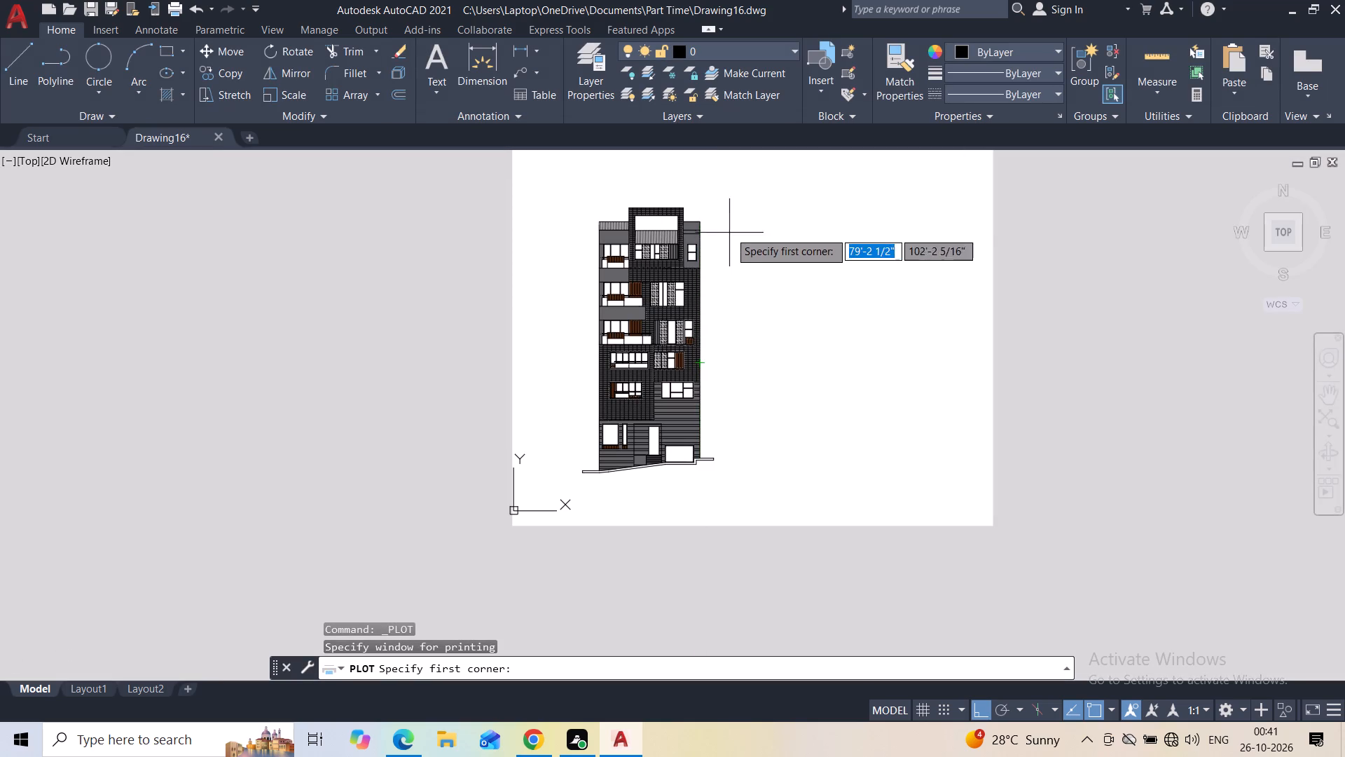
click(712, 192)
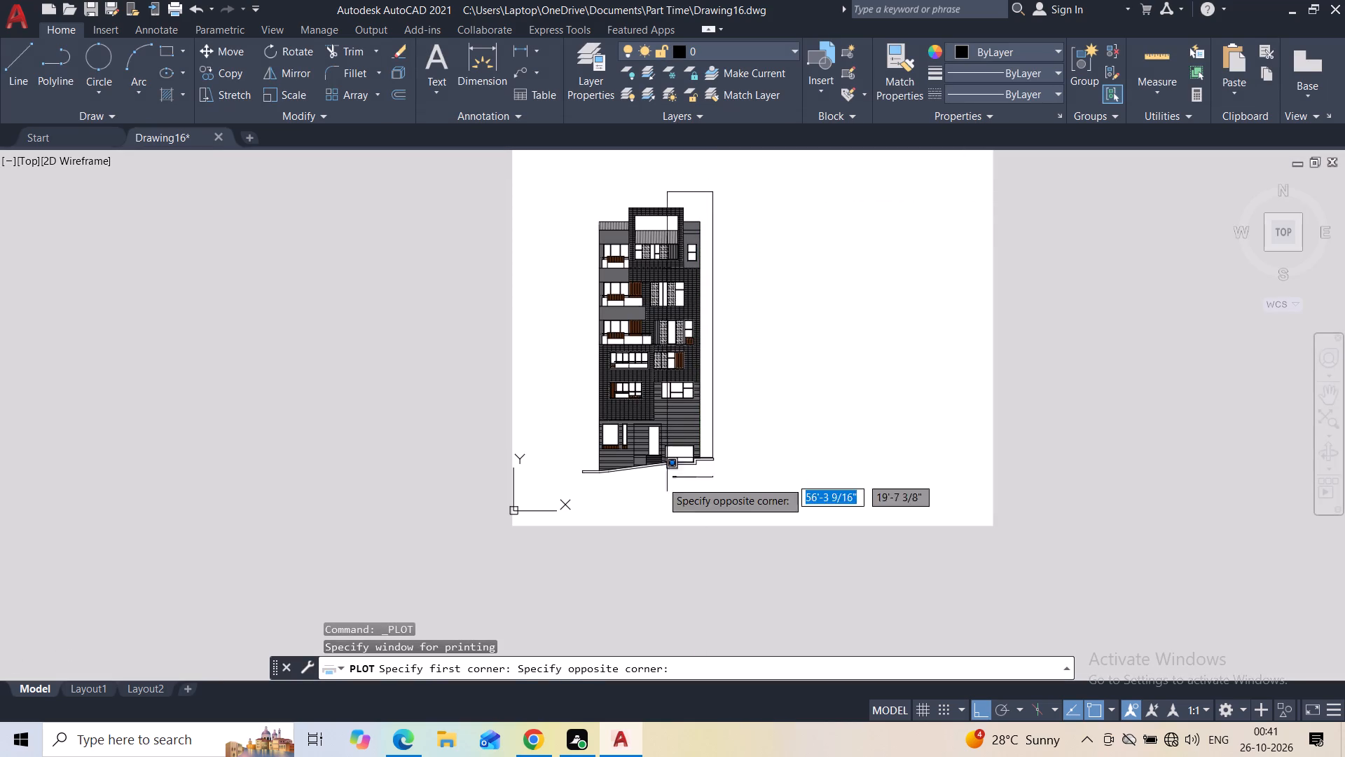
click(578, 503)
Preview the plot to examine how the elevation sits on the sheet, and return to the plot settings.
click(427, 576)
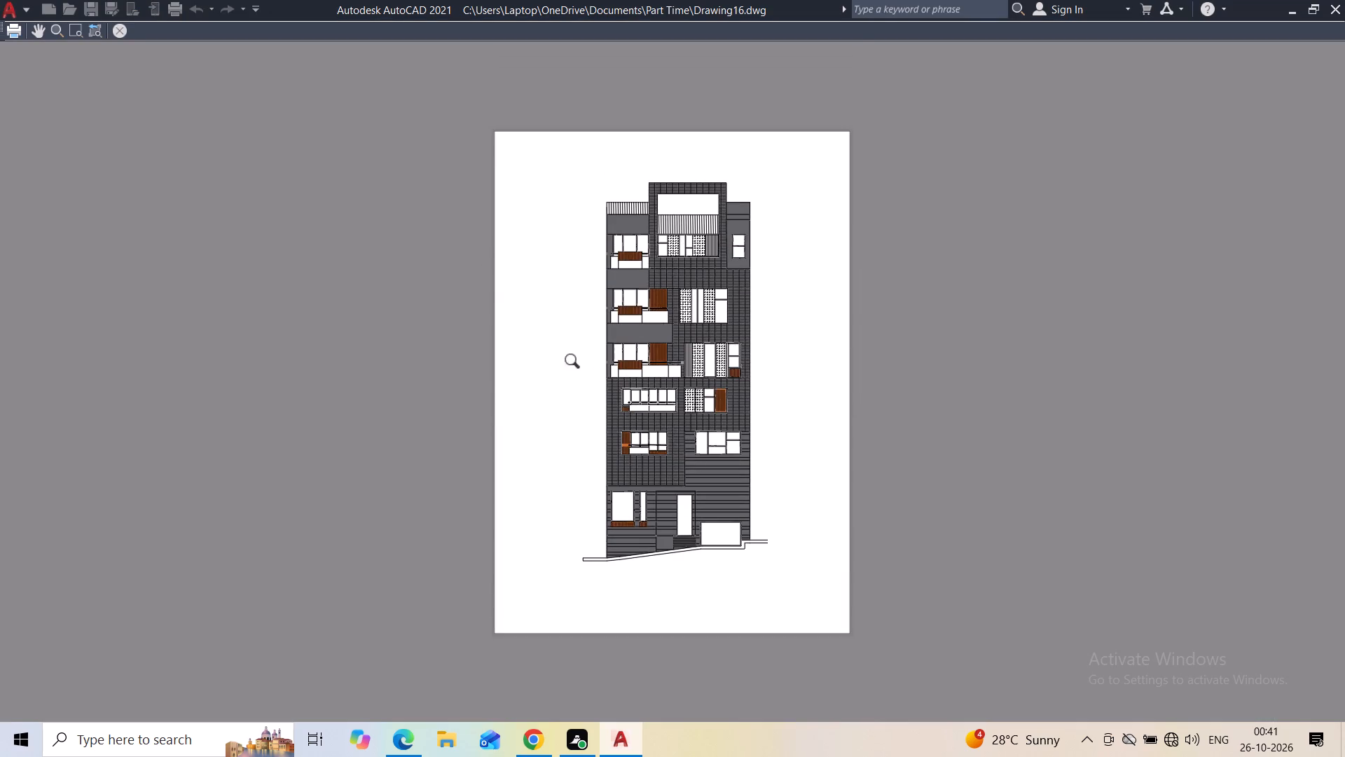
click(123, 32)
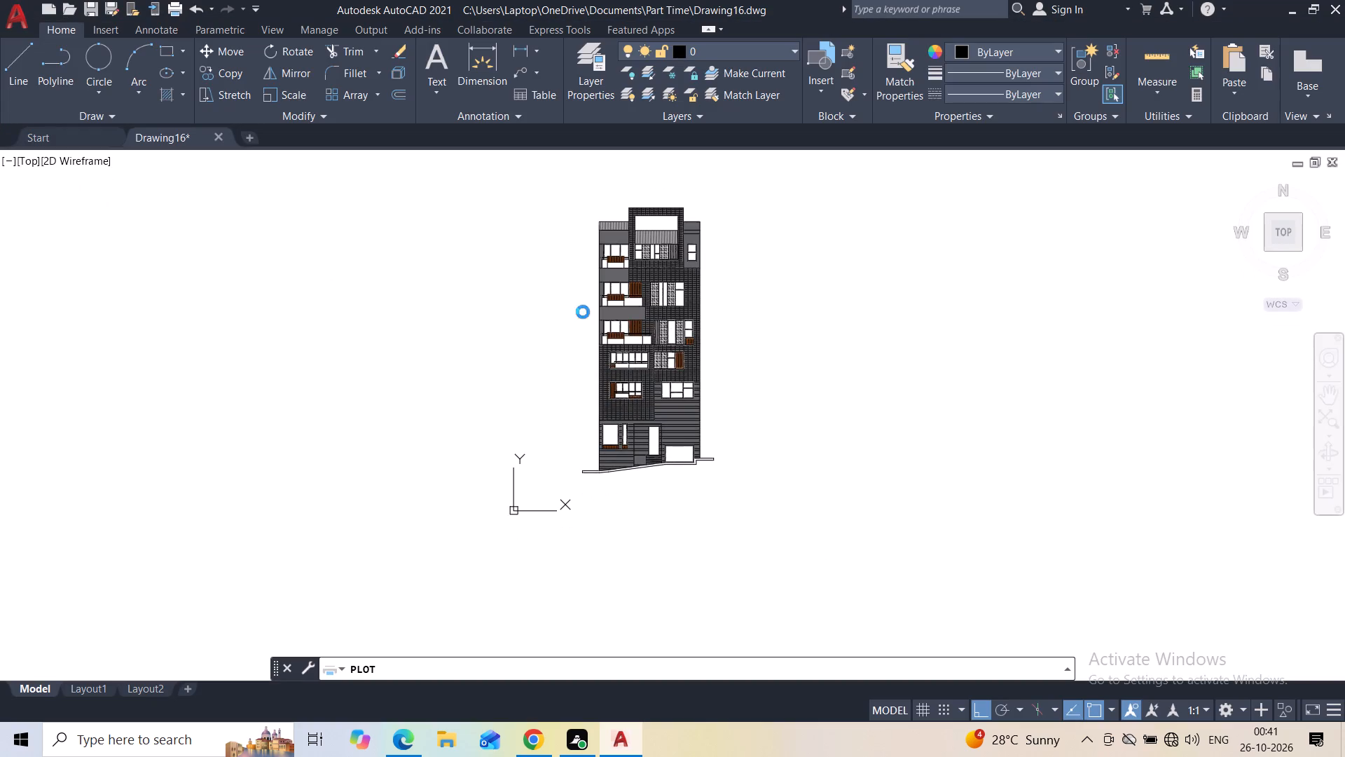
Plot the elevation to a PDF in the Part Time folder, keeping the proposed file name.
click(754, 572)
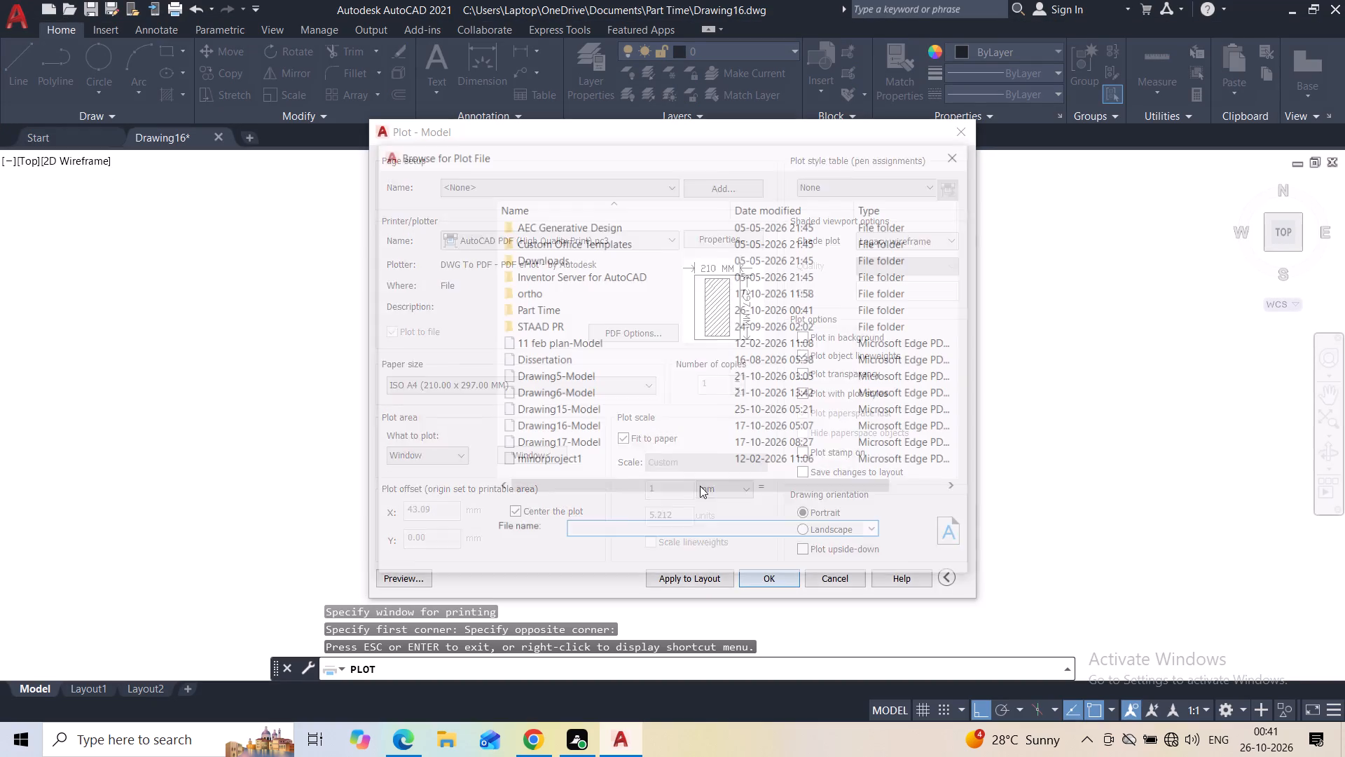
double_click(553, 305)
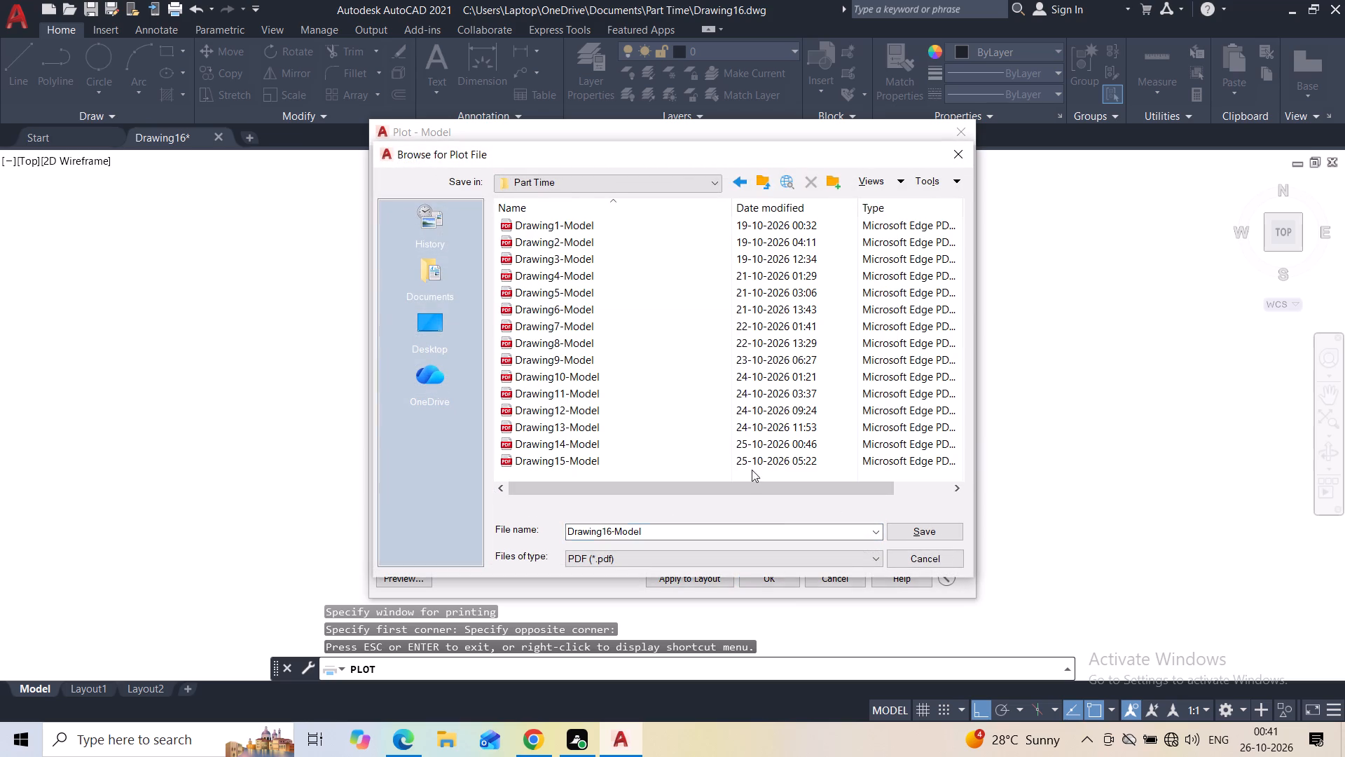
click(920, 533)
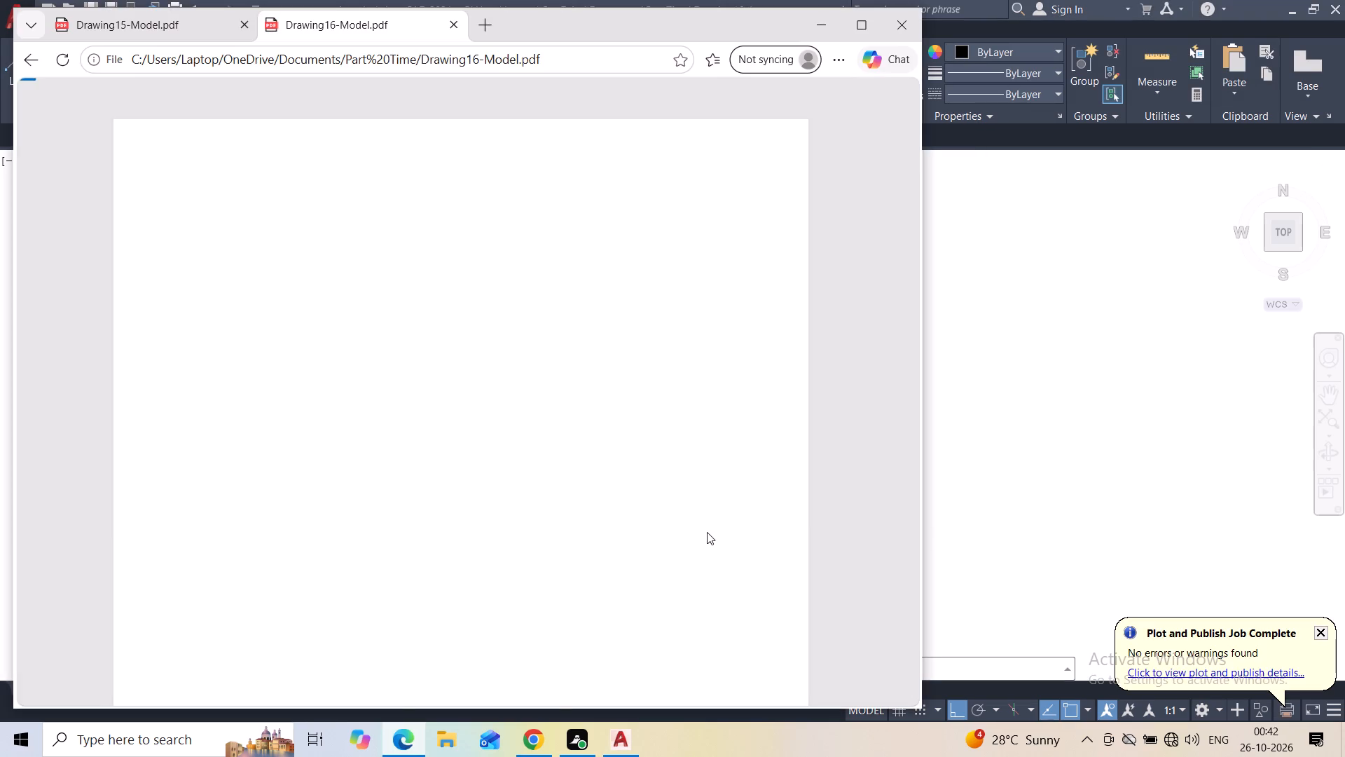
Review the plotted PDF of the elevation from roof to ground in the browser, then close the browser window.
scroll(660, 510, down, 2)
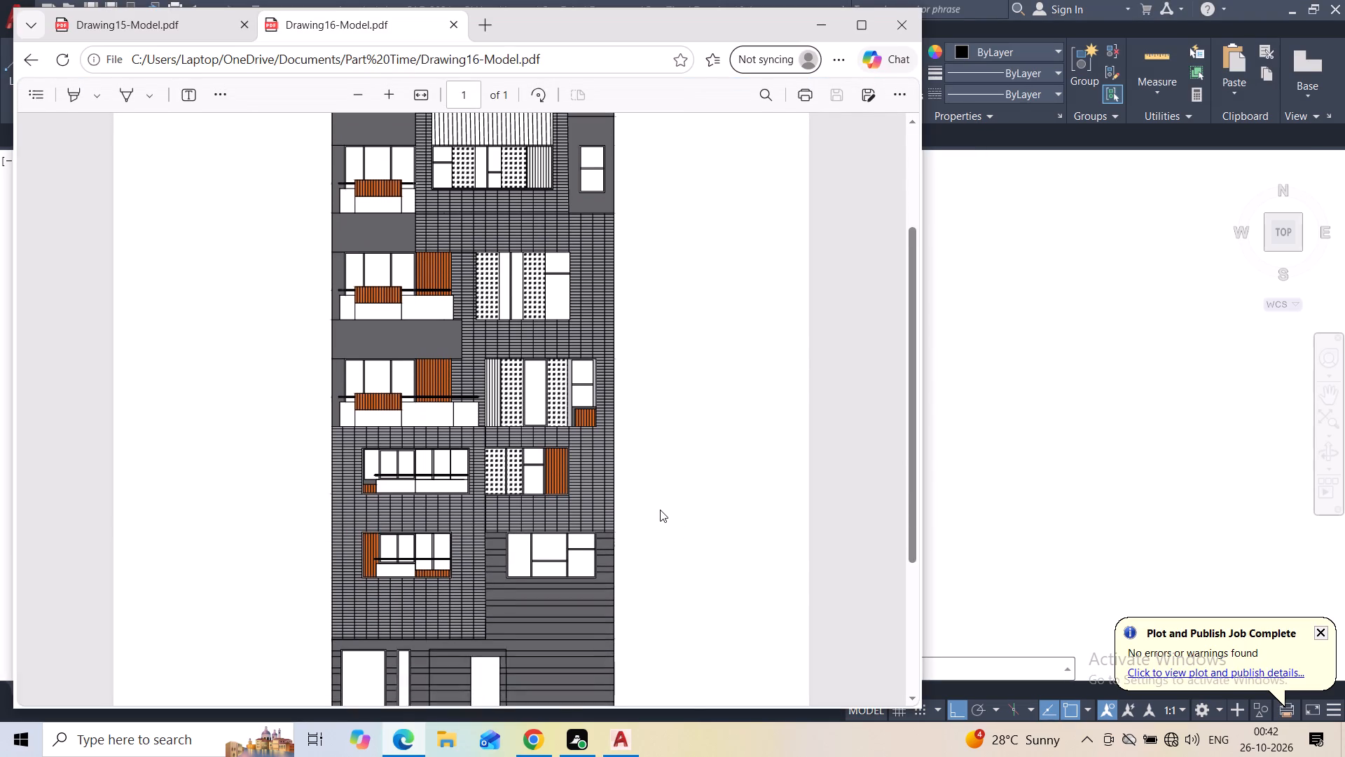
scroll(660, 510, down, 1)
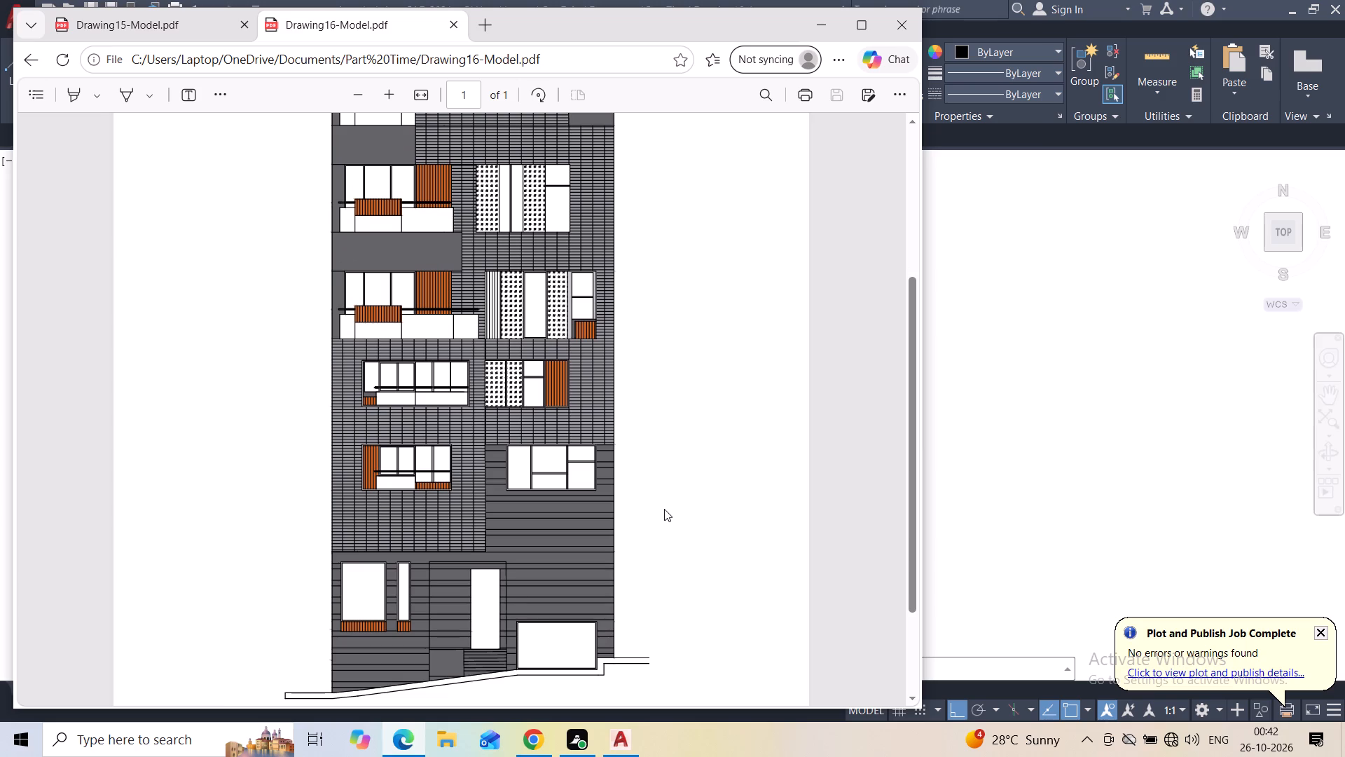
scroll(681, 469, up, 2)
scroll(717, 449, down, 3)
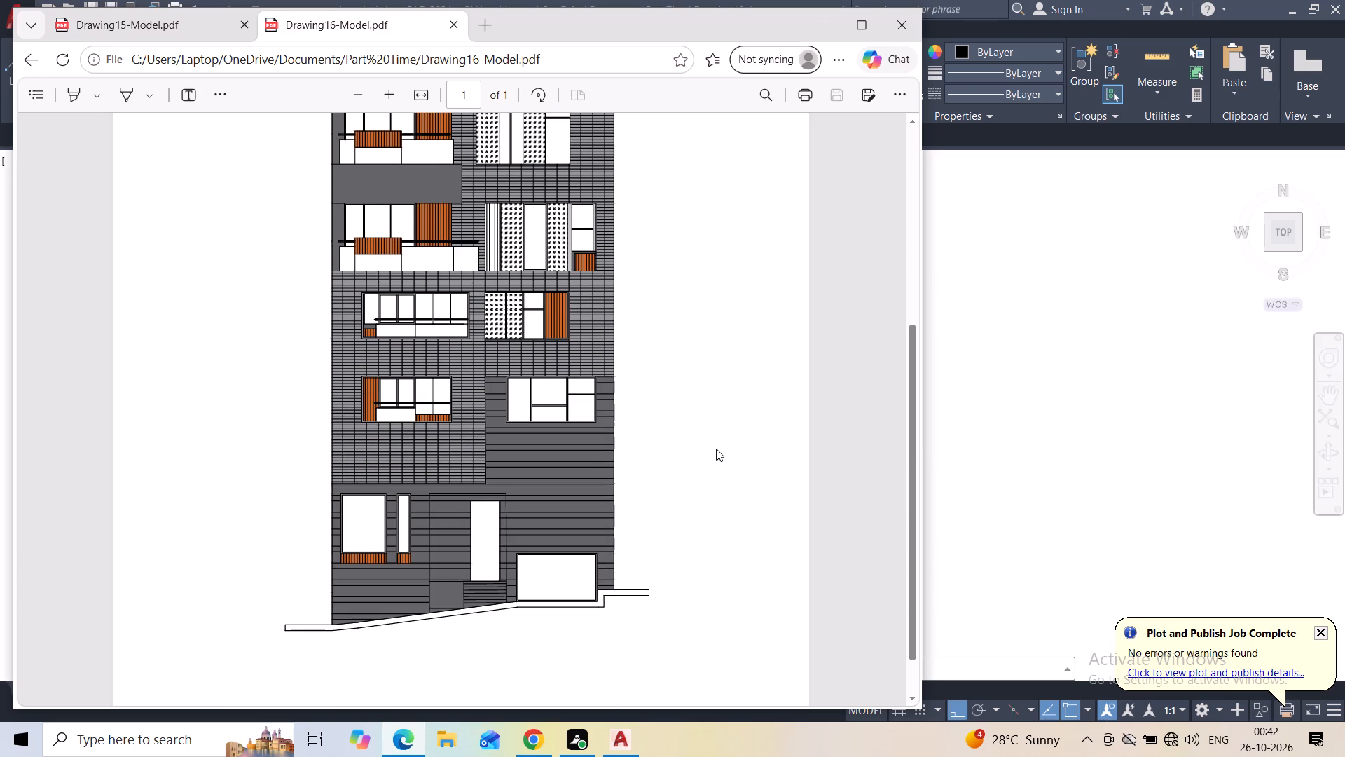
scroll(715, 450, up, 8)
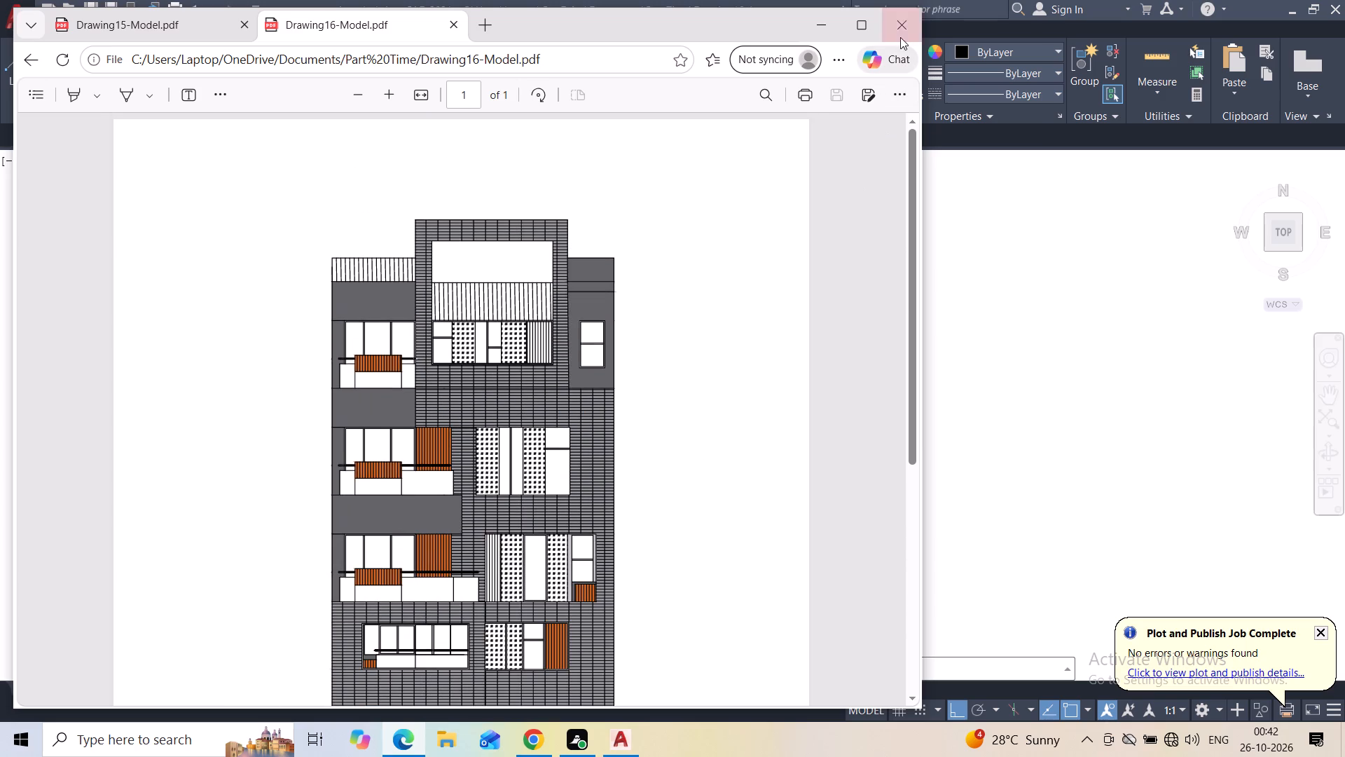
click(899, 35)
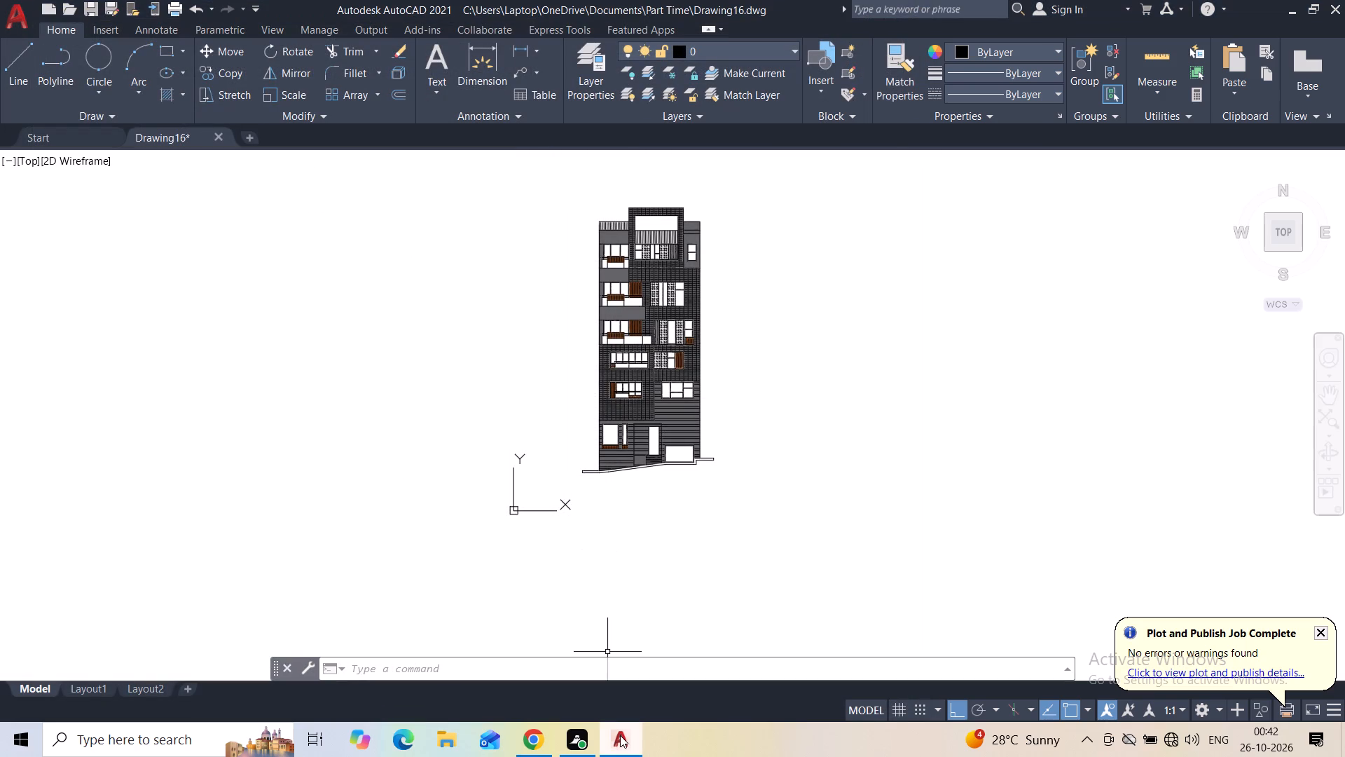